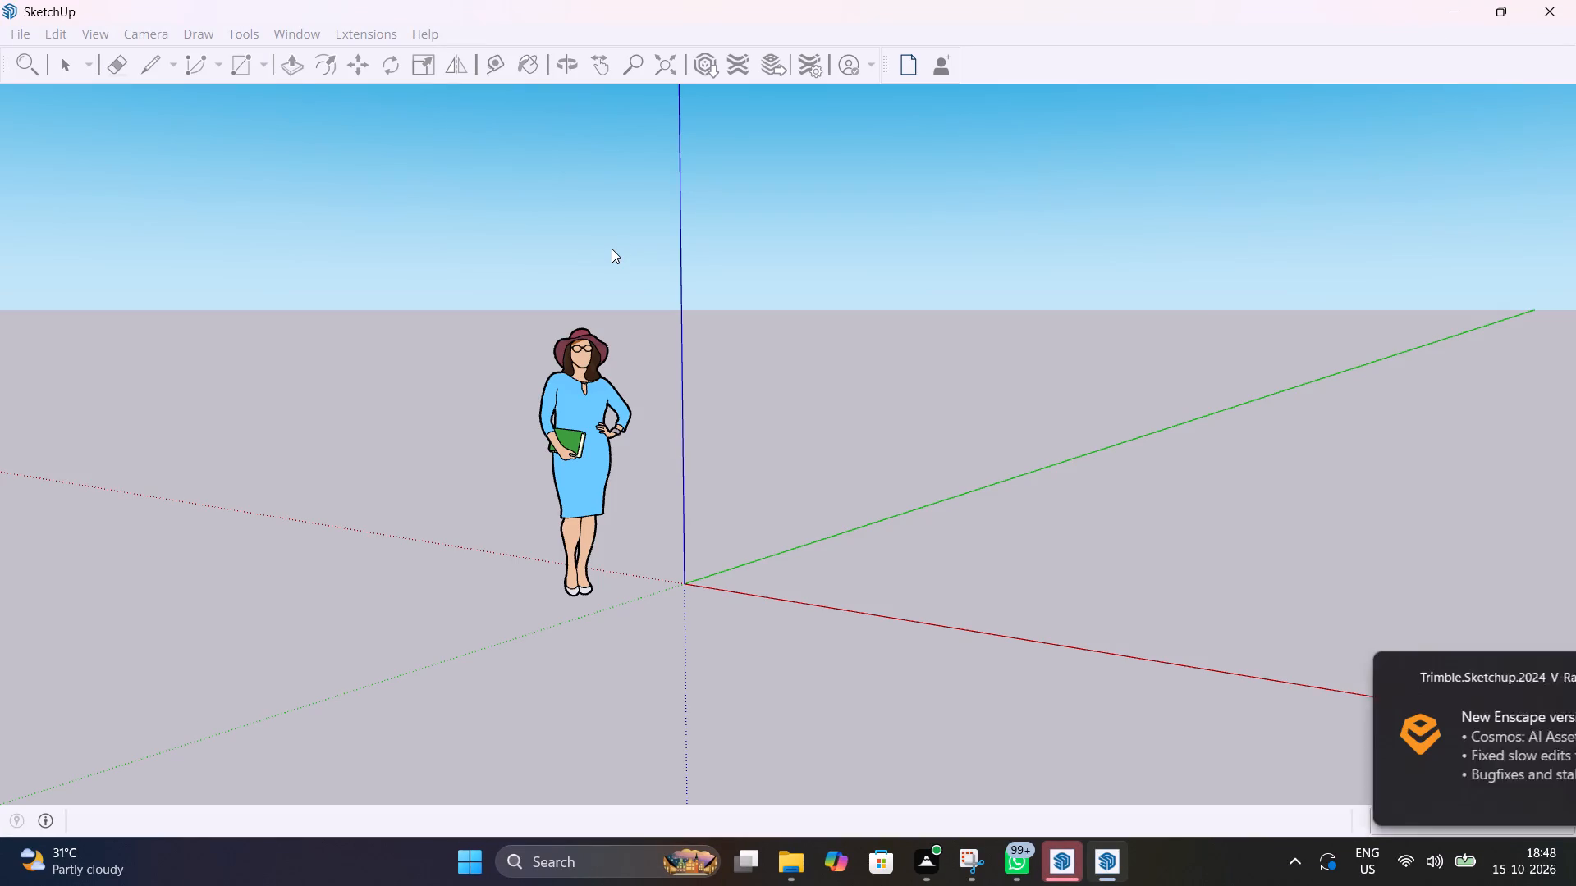
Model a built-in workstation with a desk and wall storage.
Dismiss the Enscape update notification and close the Snipping Tool.
click(1535, 678)
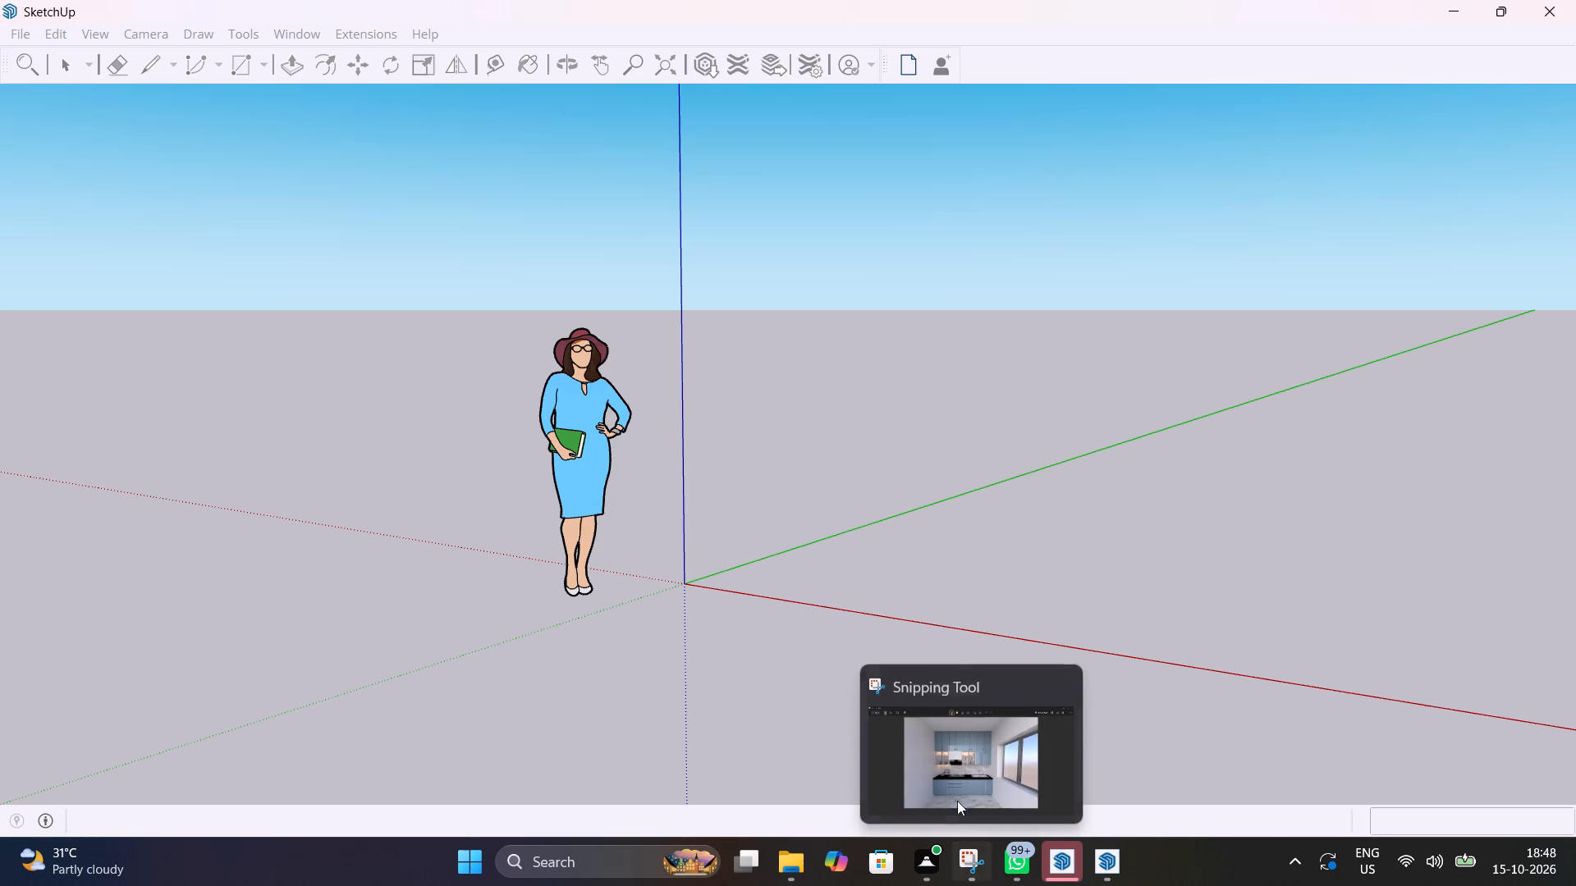
click(1058, 687)
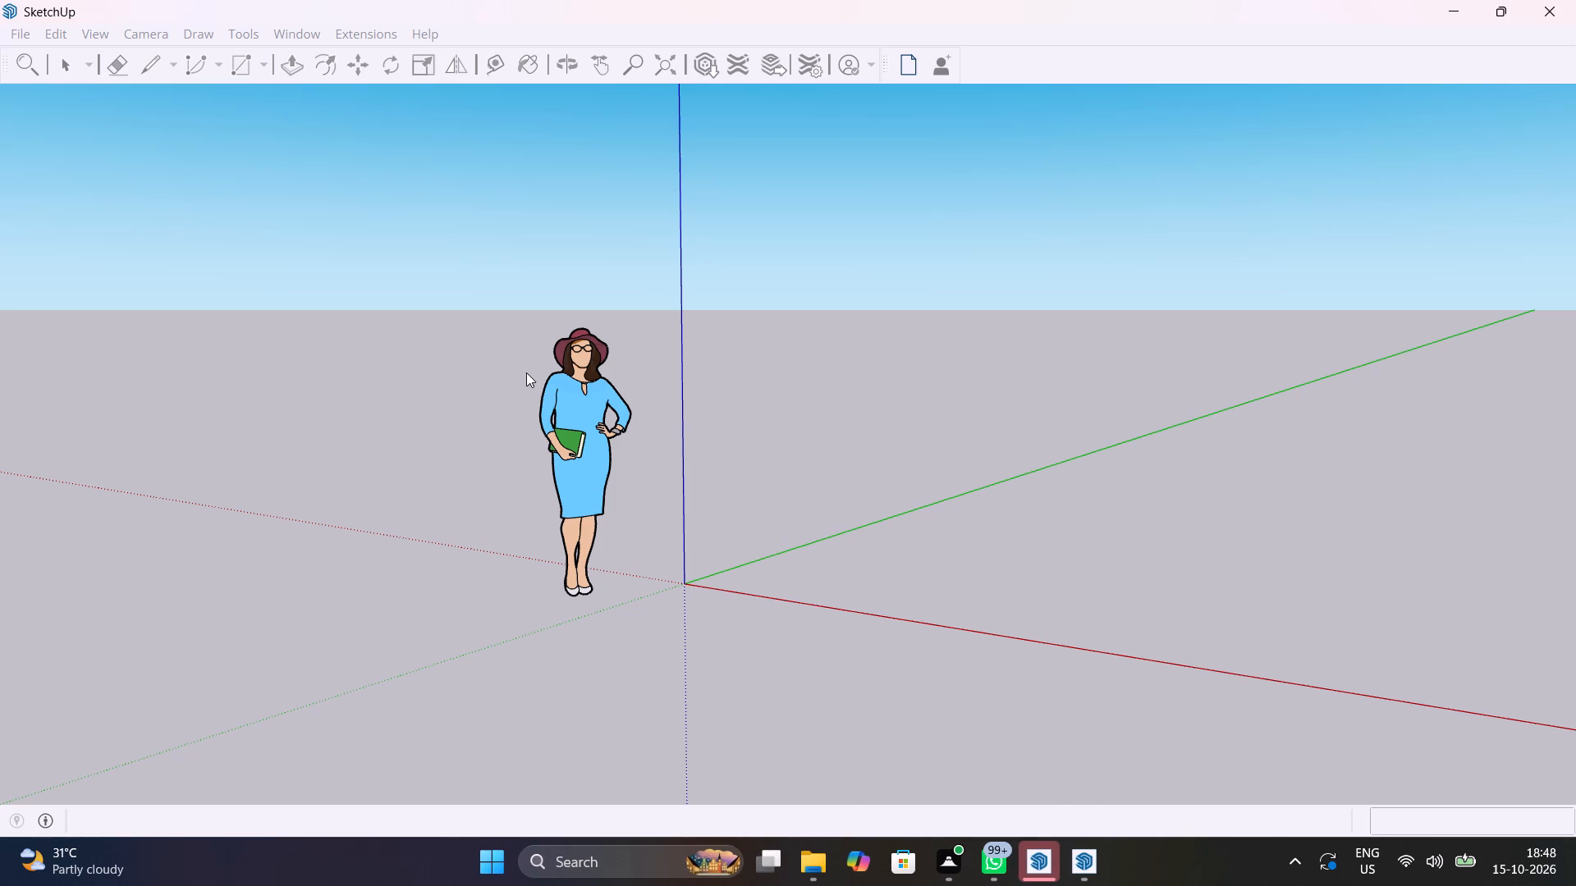
Ignore the pending extension updates.
scroll(526, 372, down, 4)
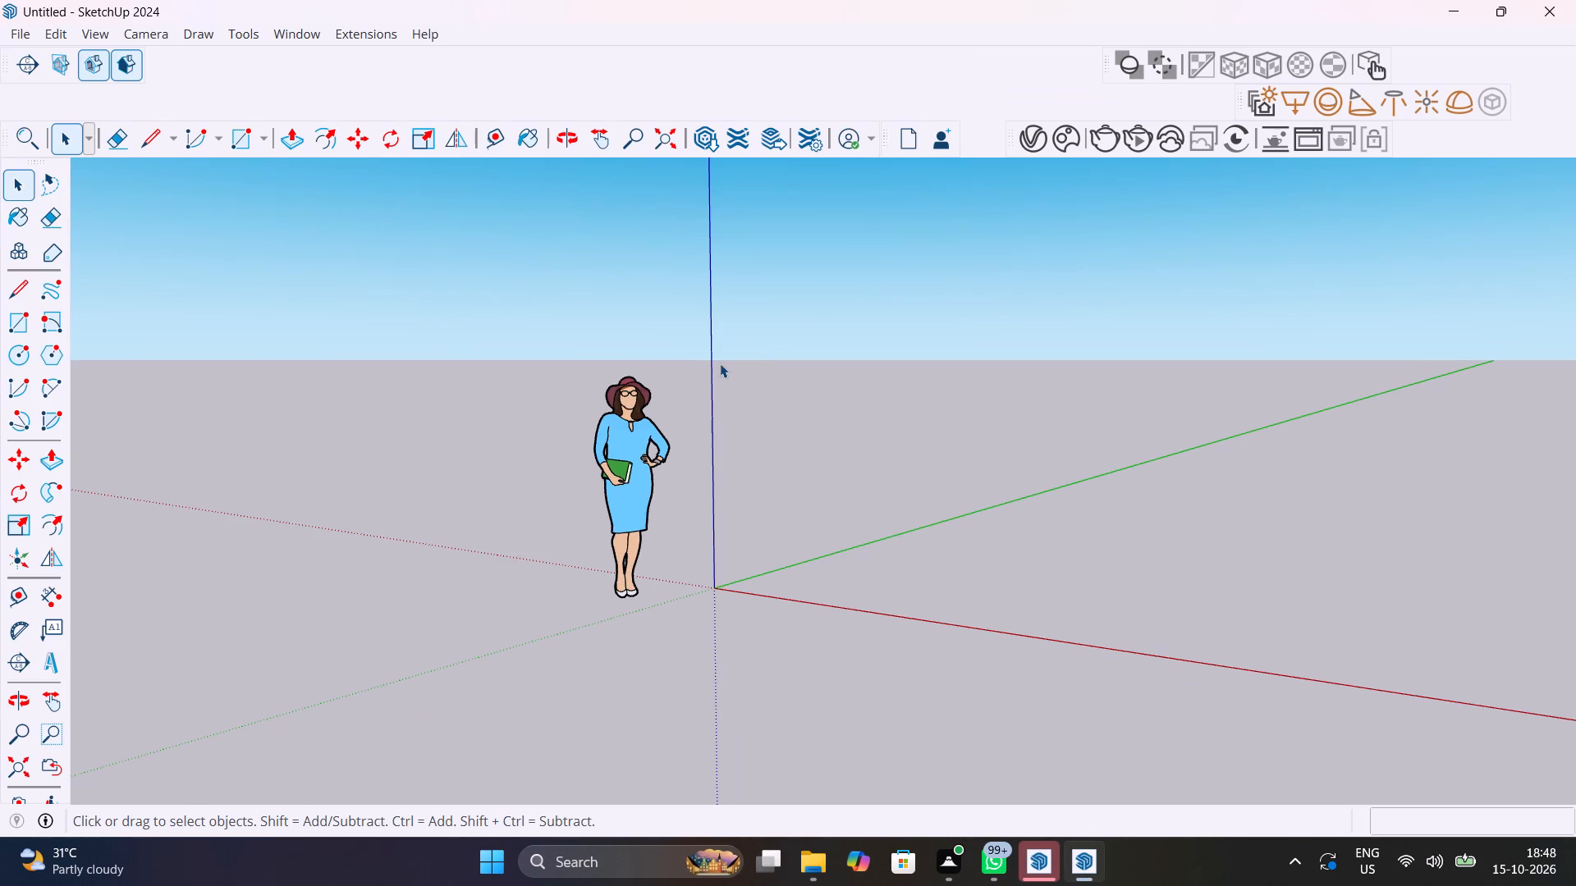
middle_drag(693, 427, 941, 454)
scroll(941, 454, up, 1)
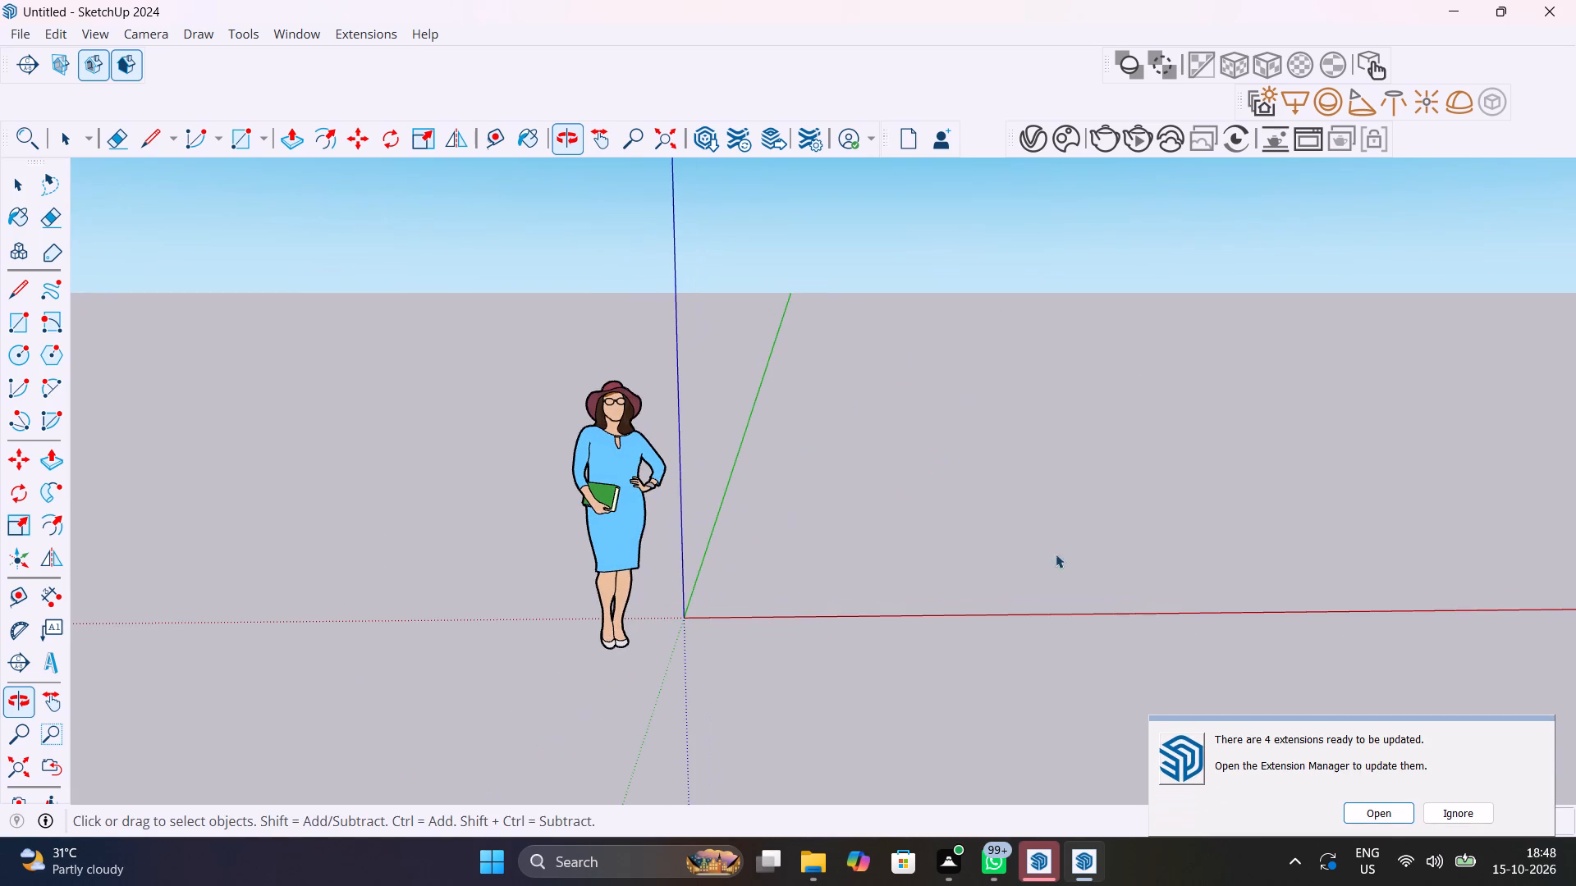
click(1454, 814)
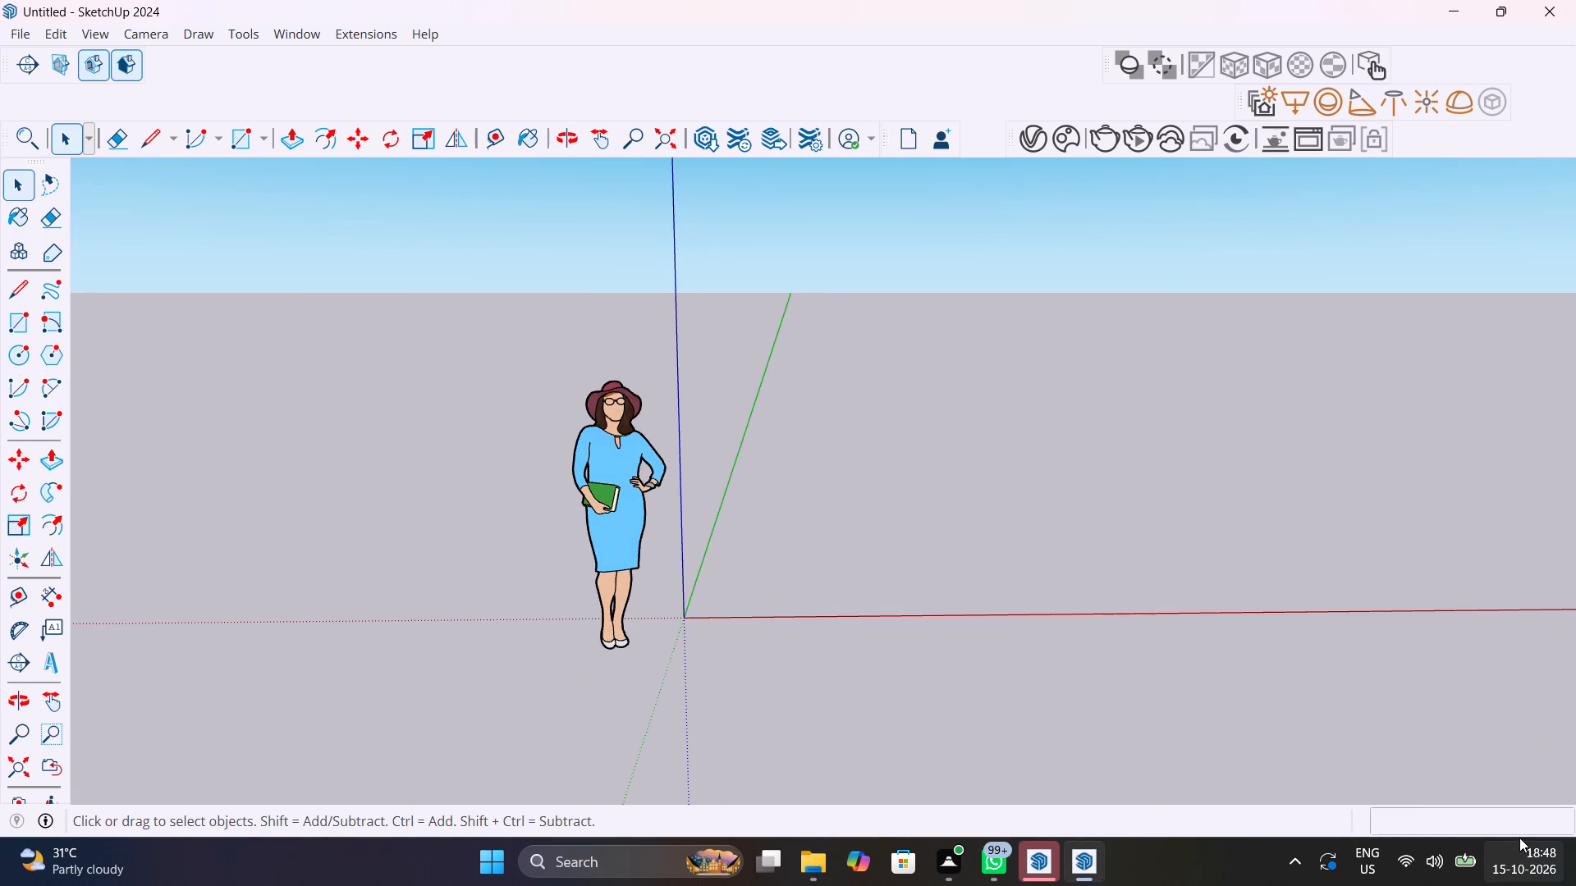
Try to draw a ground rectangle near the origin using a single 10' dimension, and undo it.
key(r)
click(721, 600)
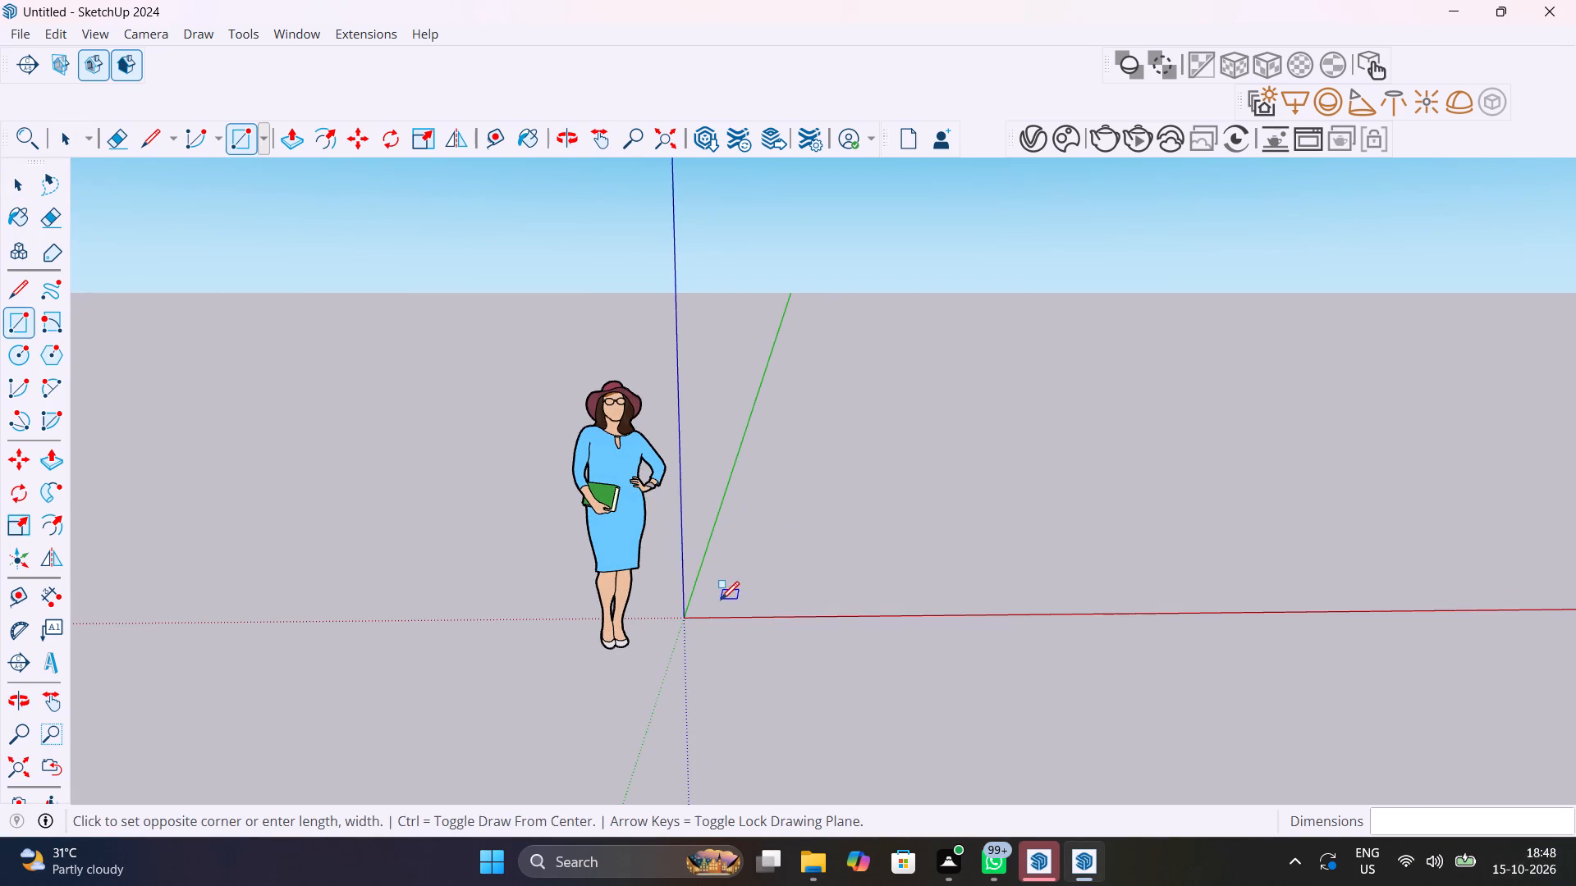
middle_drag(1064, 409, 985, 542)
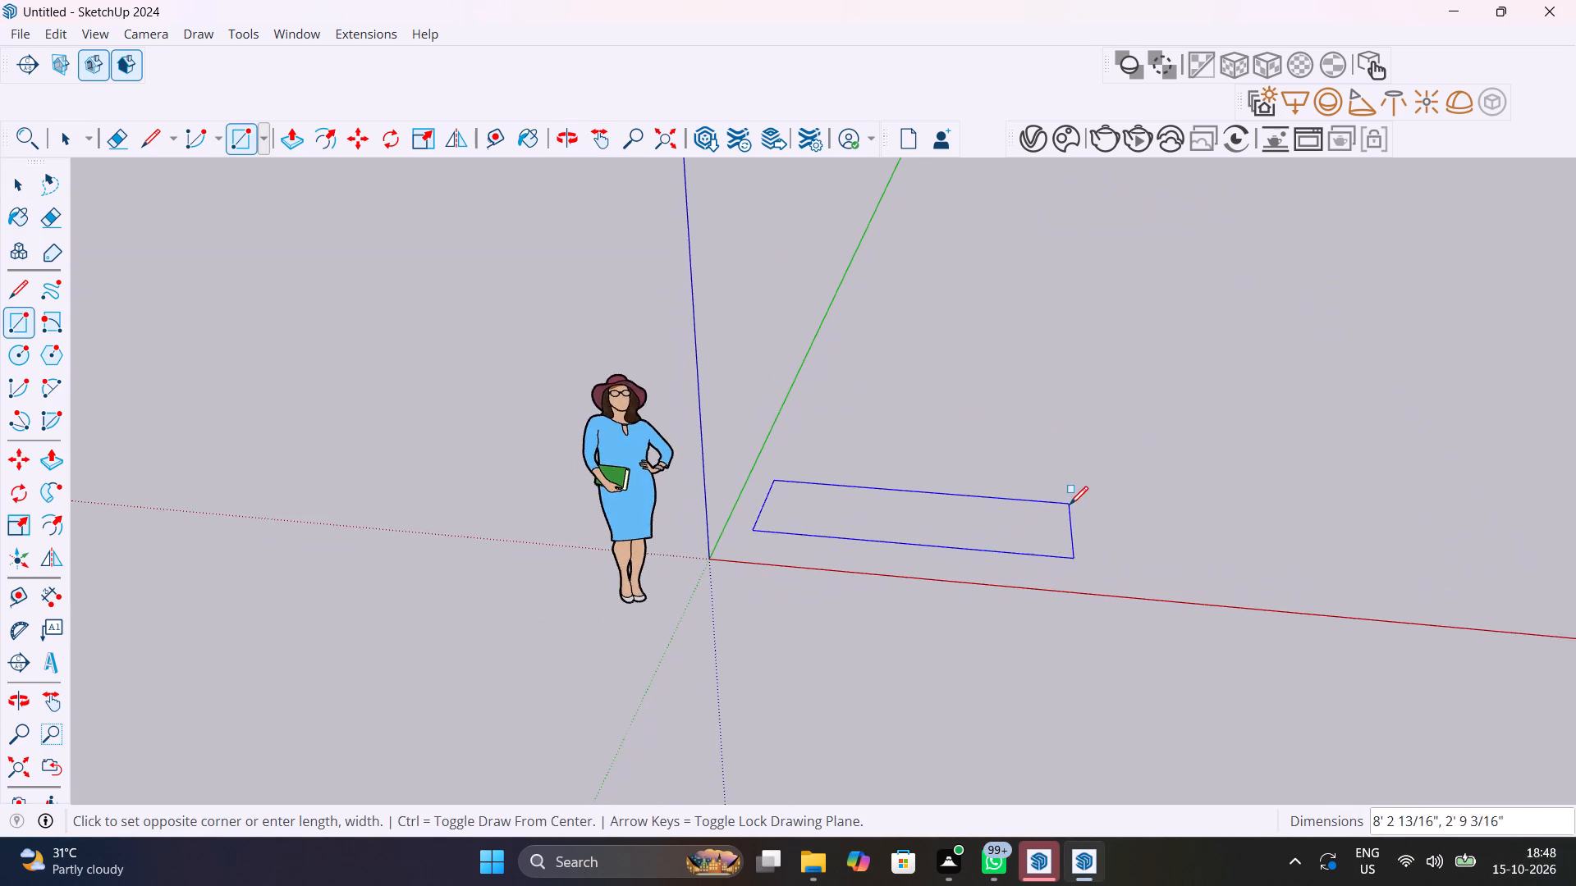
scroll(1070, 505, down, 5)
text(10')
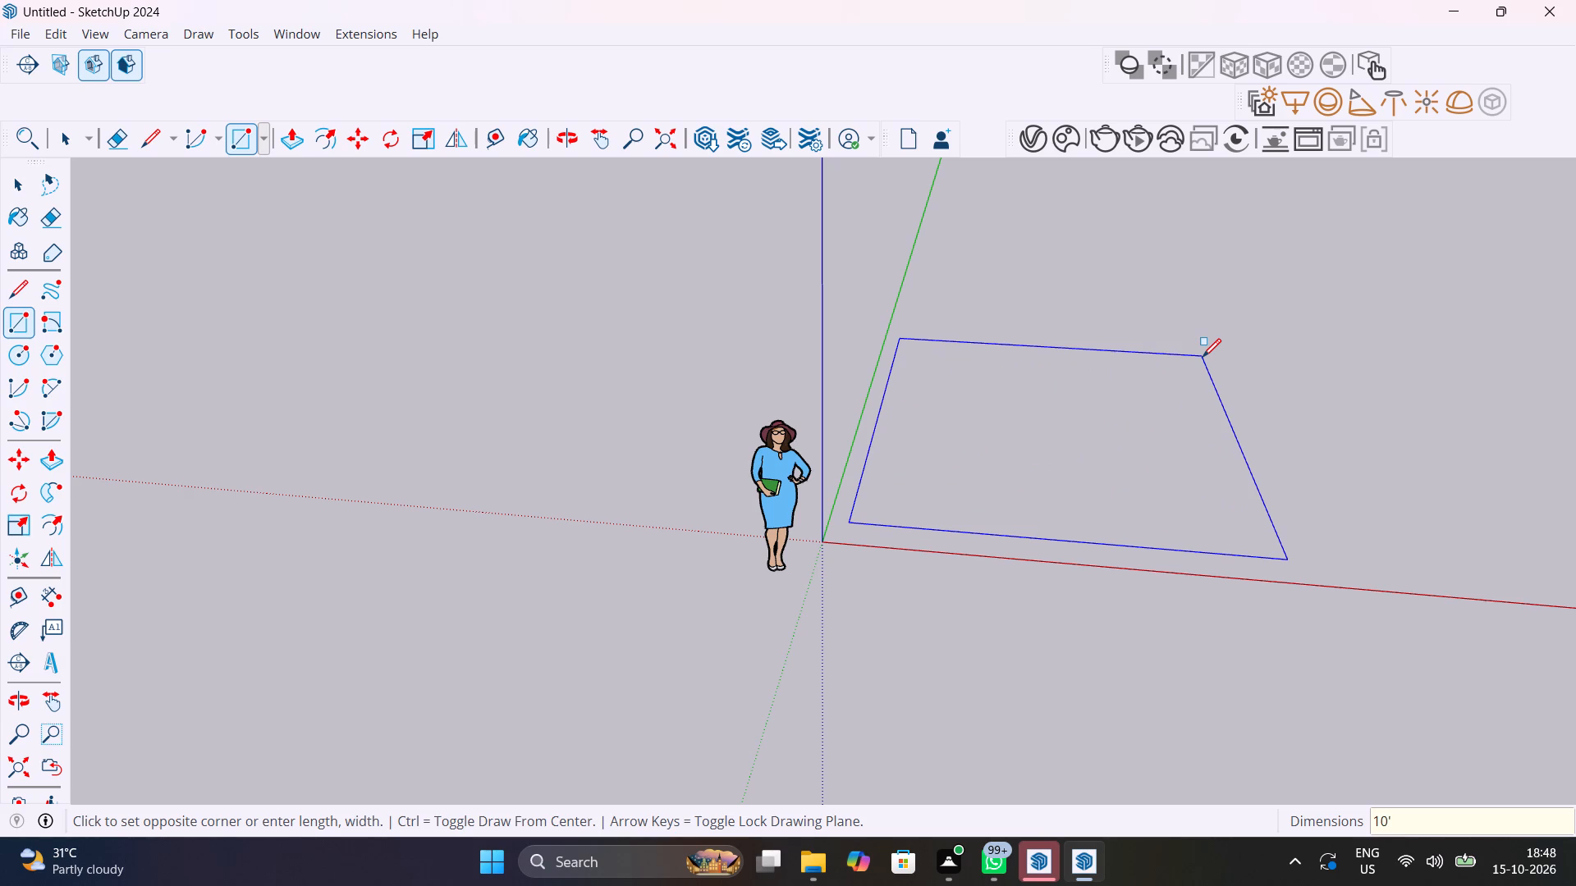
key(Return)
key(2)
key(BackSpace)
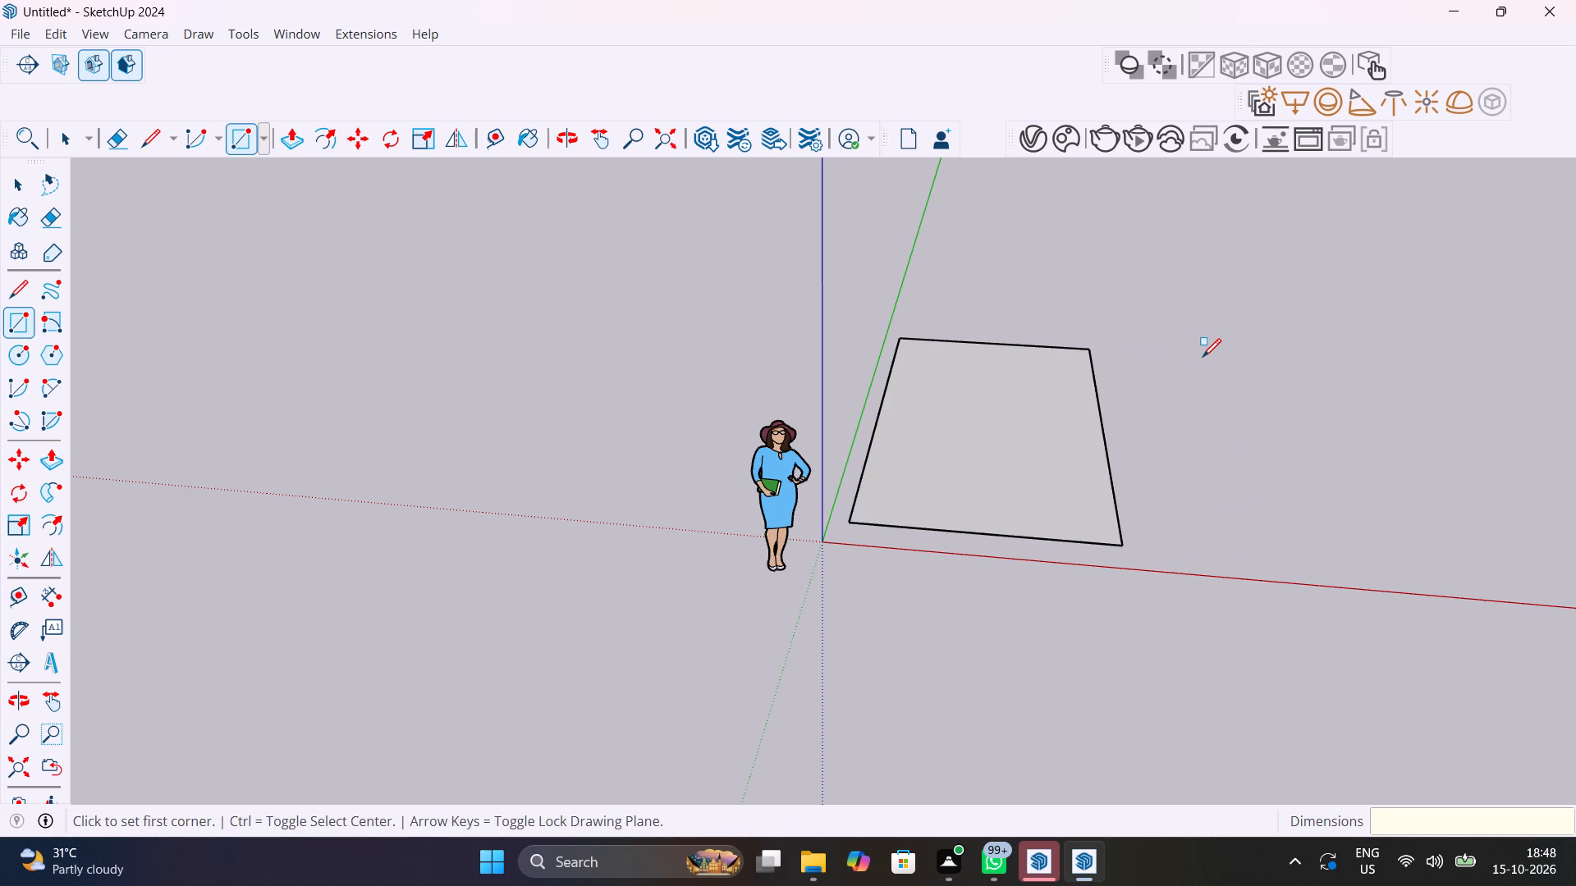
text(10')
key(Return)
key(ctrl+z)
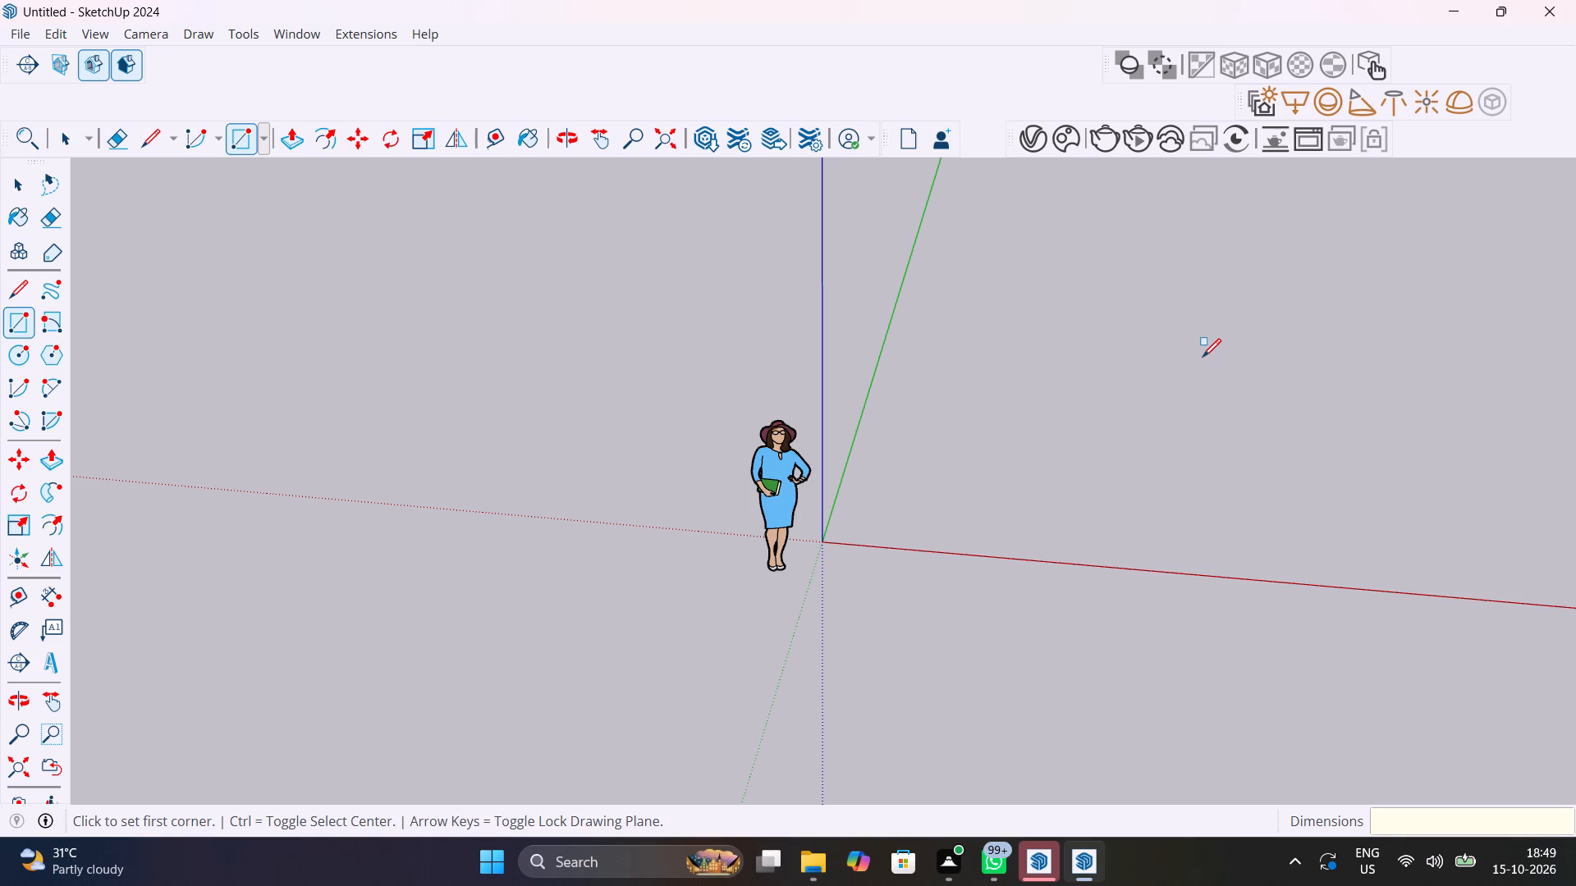
Draw a 10' by 10' rectangle on the ground plane beside the origin.
click(977, 532)
key(r)
click(850, 527)
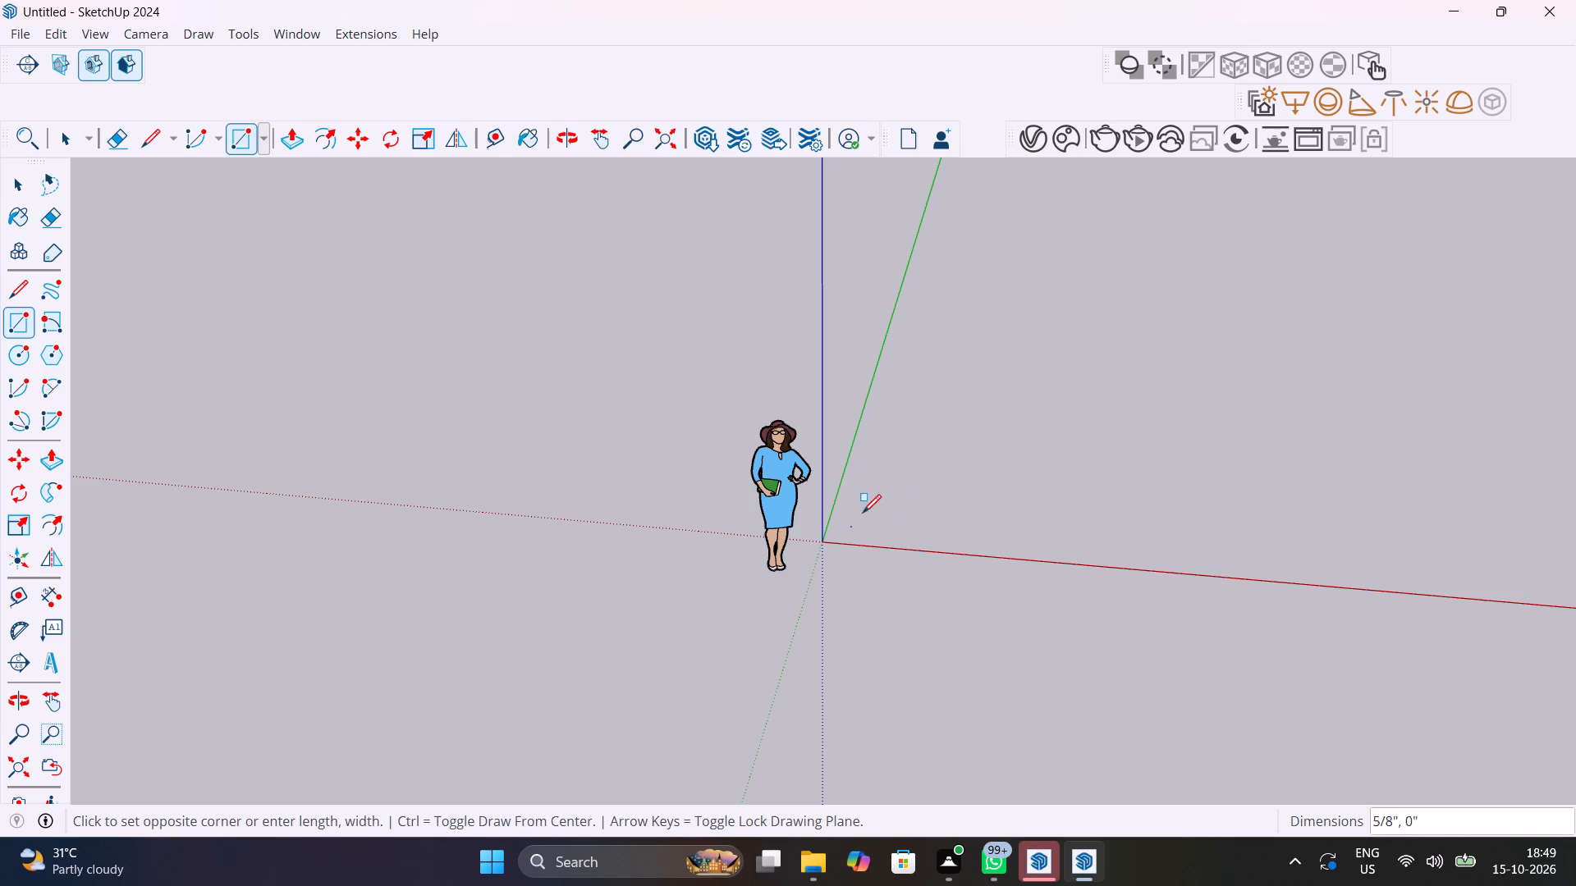
text(10',10')
key(Return)
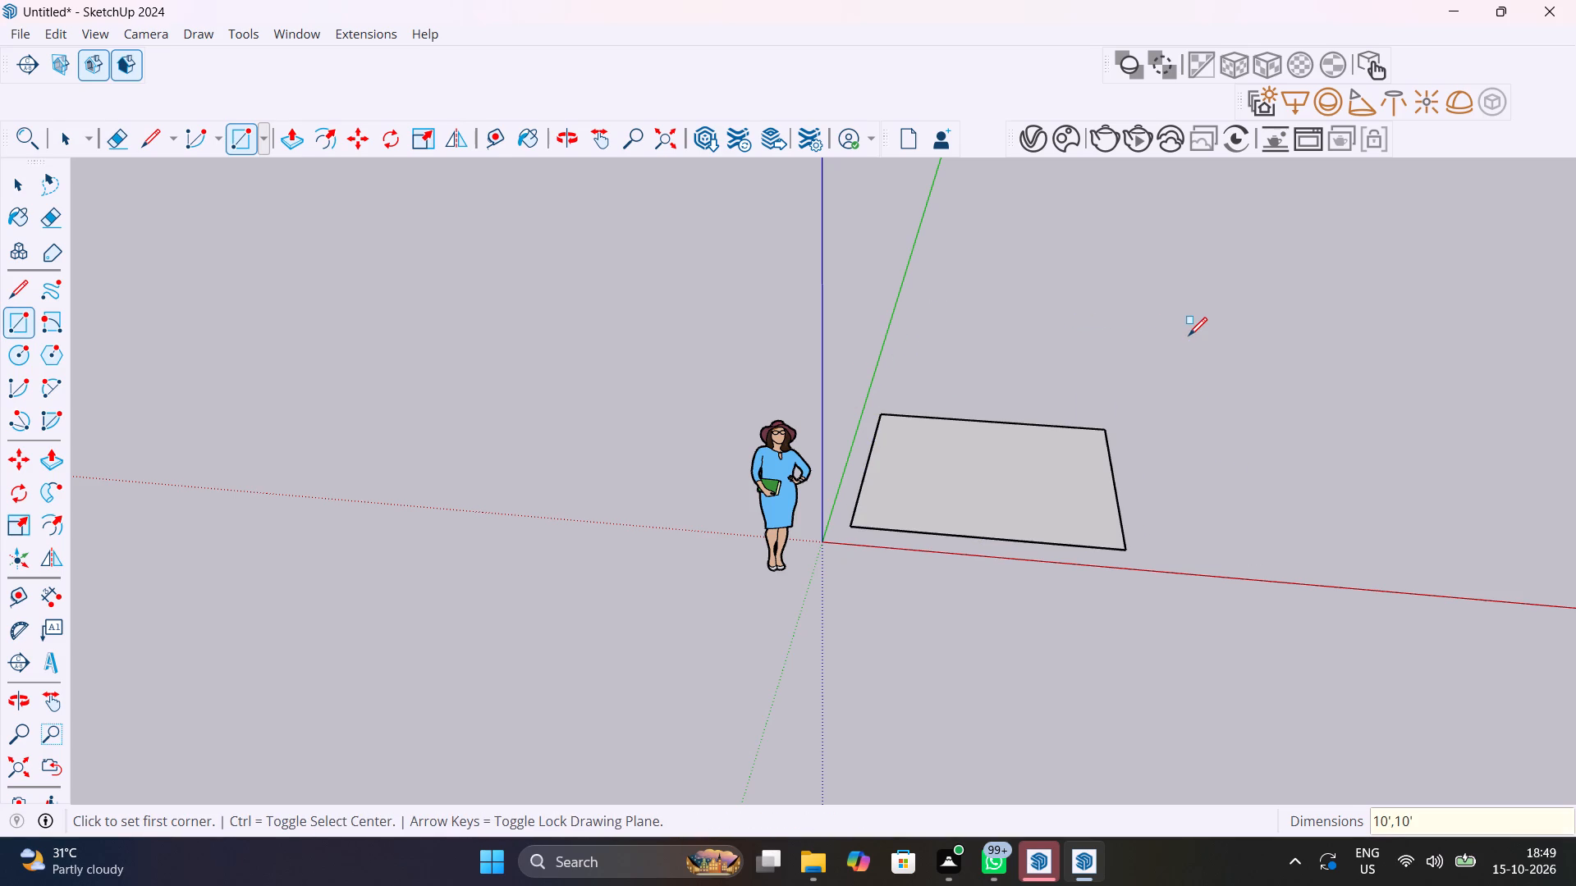
Push/Pull the square face up 4" to form a floor slab.
key(space)
click(1019, 487)
key(p)
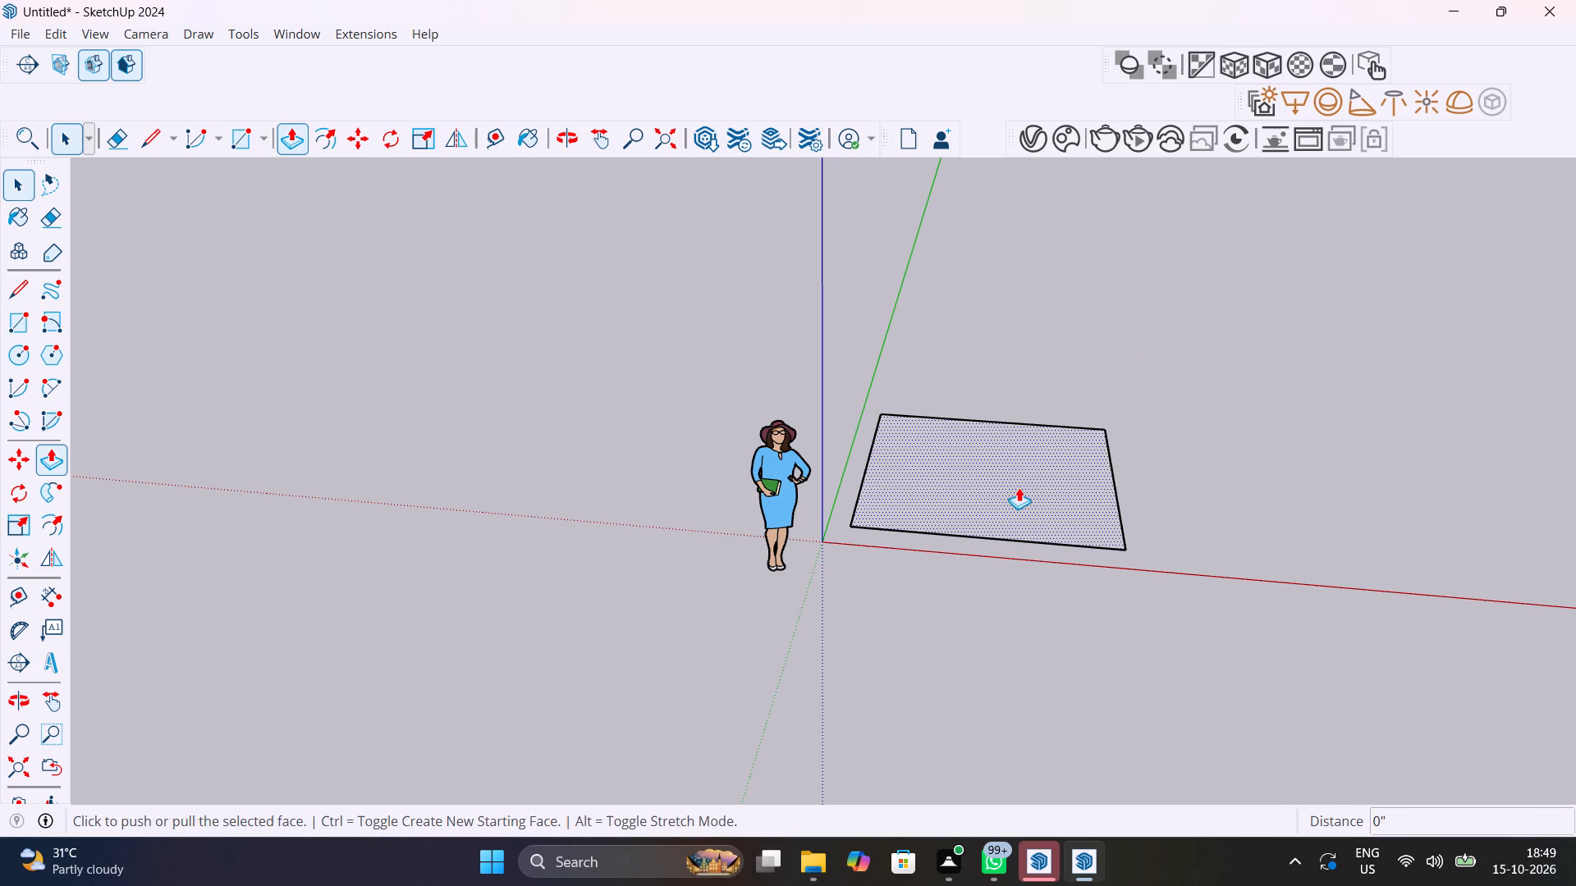
click(1019, 487)
key(4)
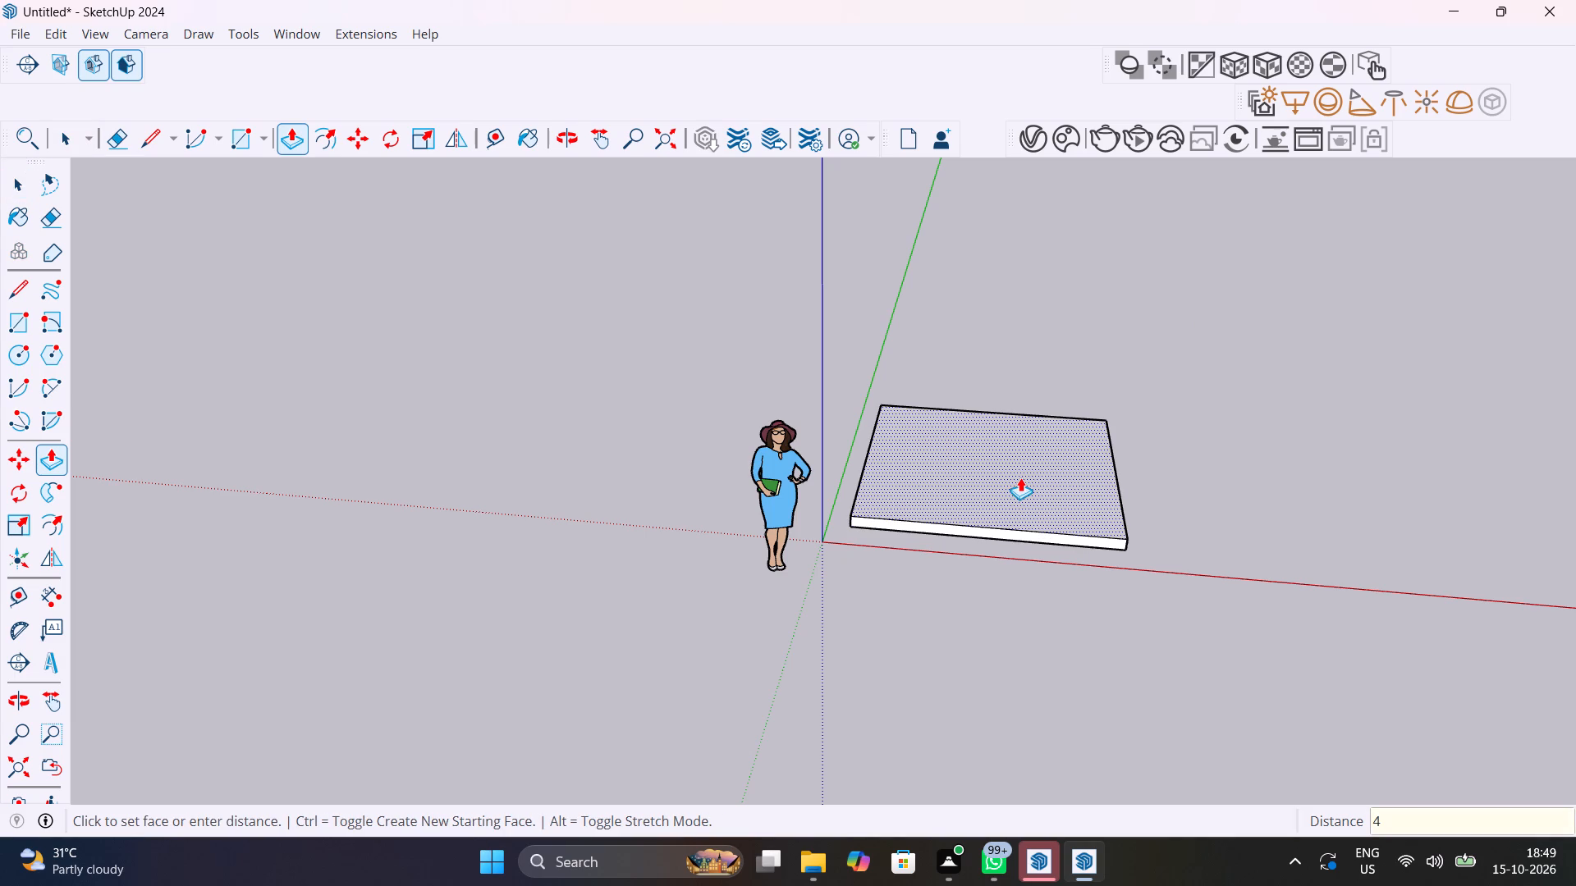
key(shift+quotedbl)
key(Return)
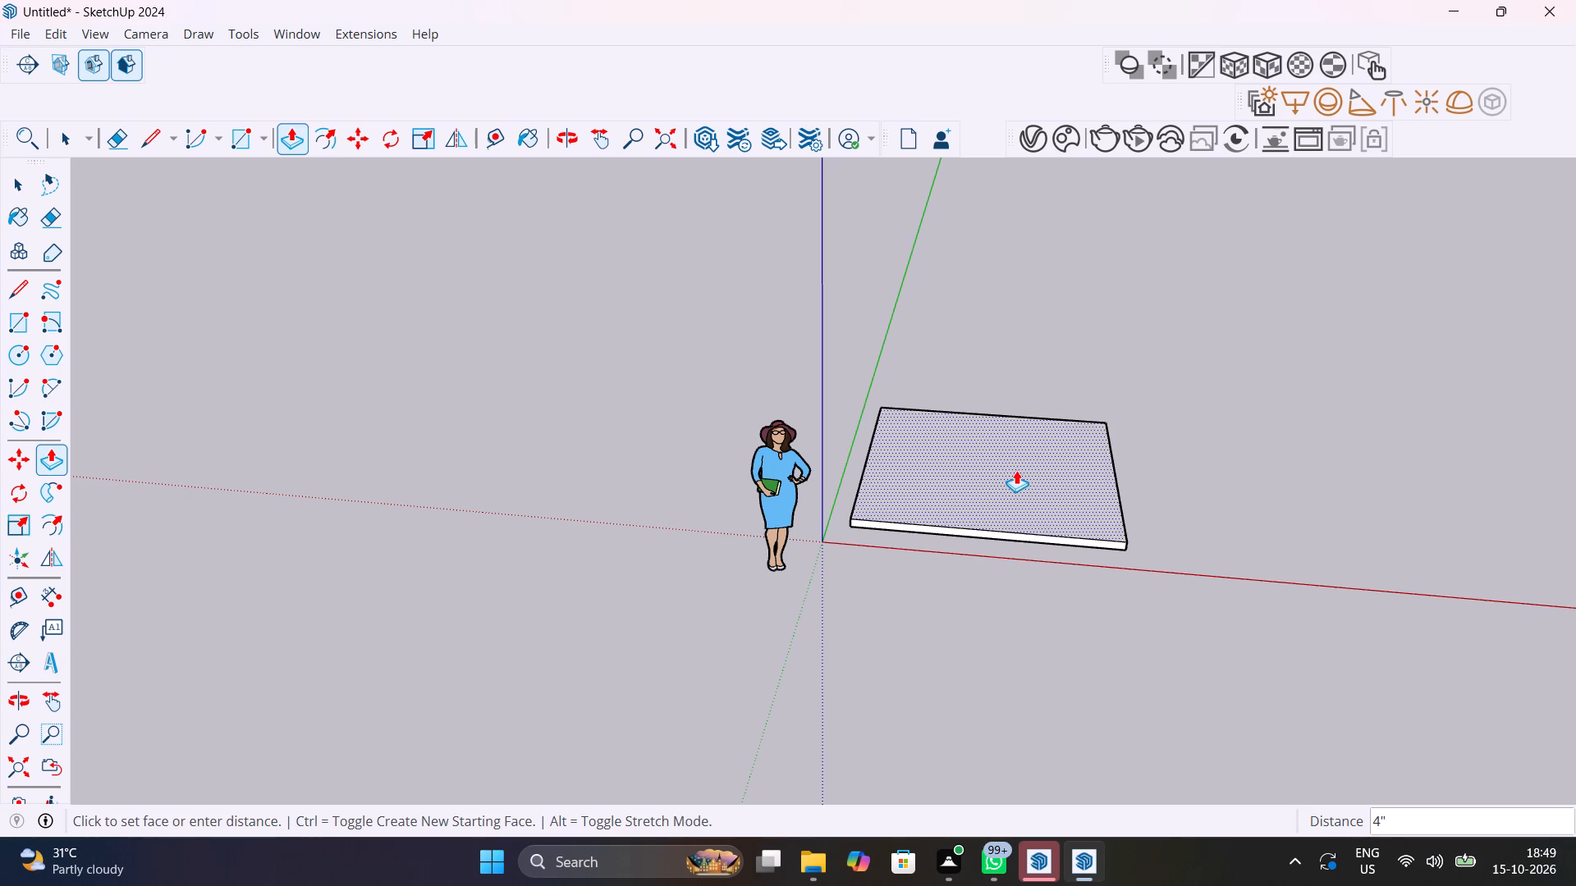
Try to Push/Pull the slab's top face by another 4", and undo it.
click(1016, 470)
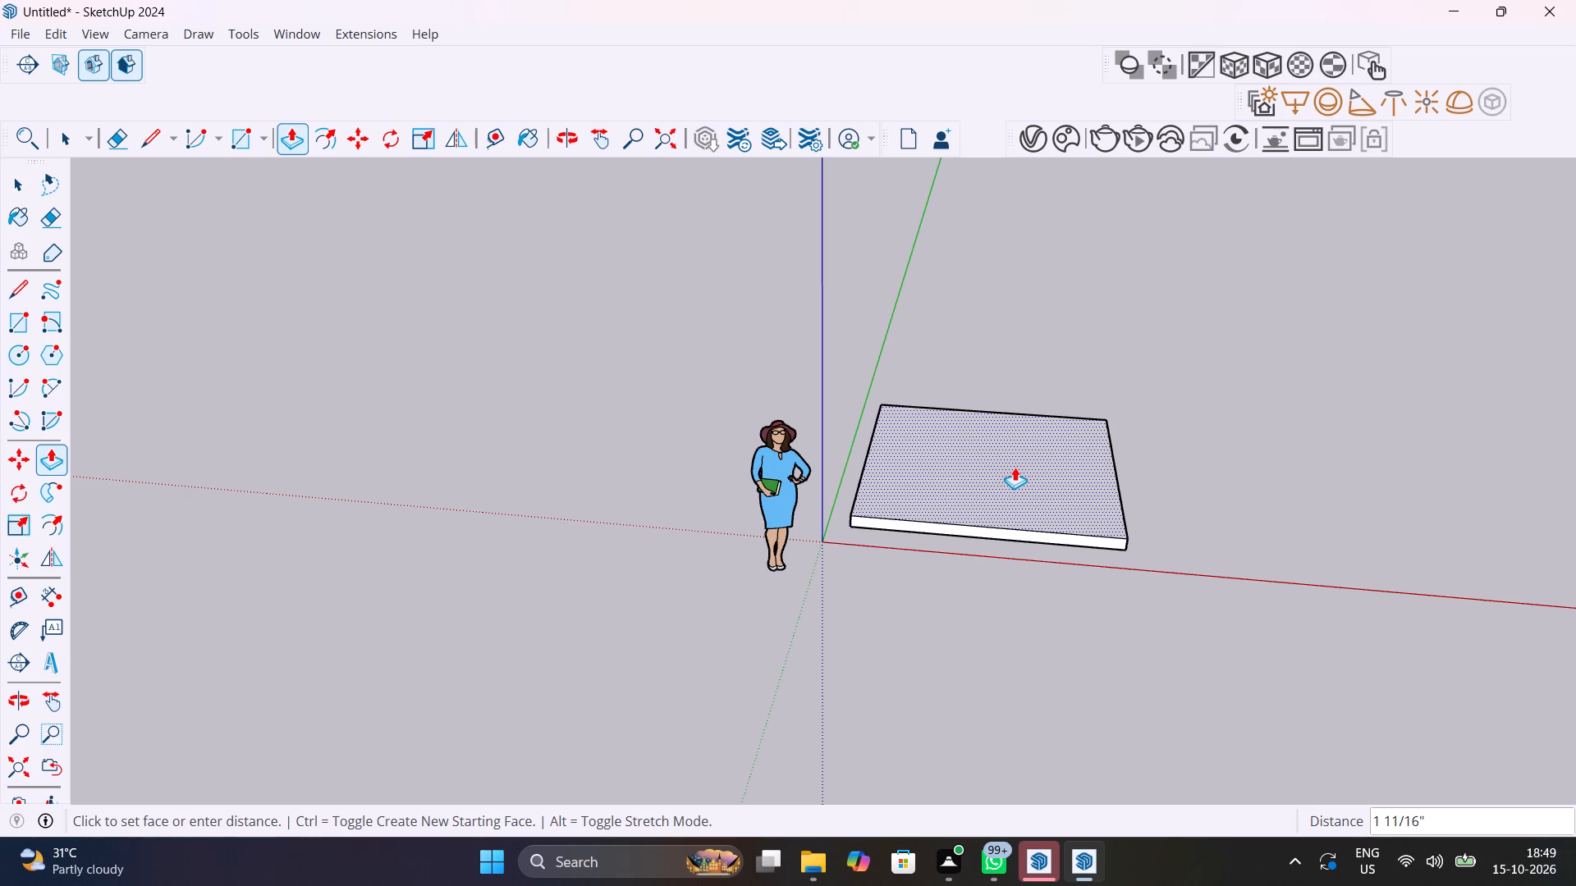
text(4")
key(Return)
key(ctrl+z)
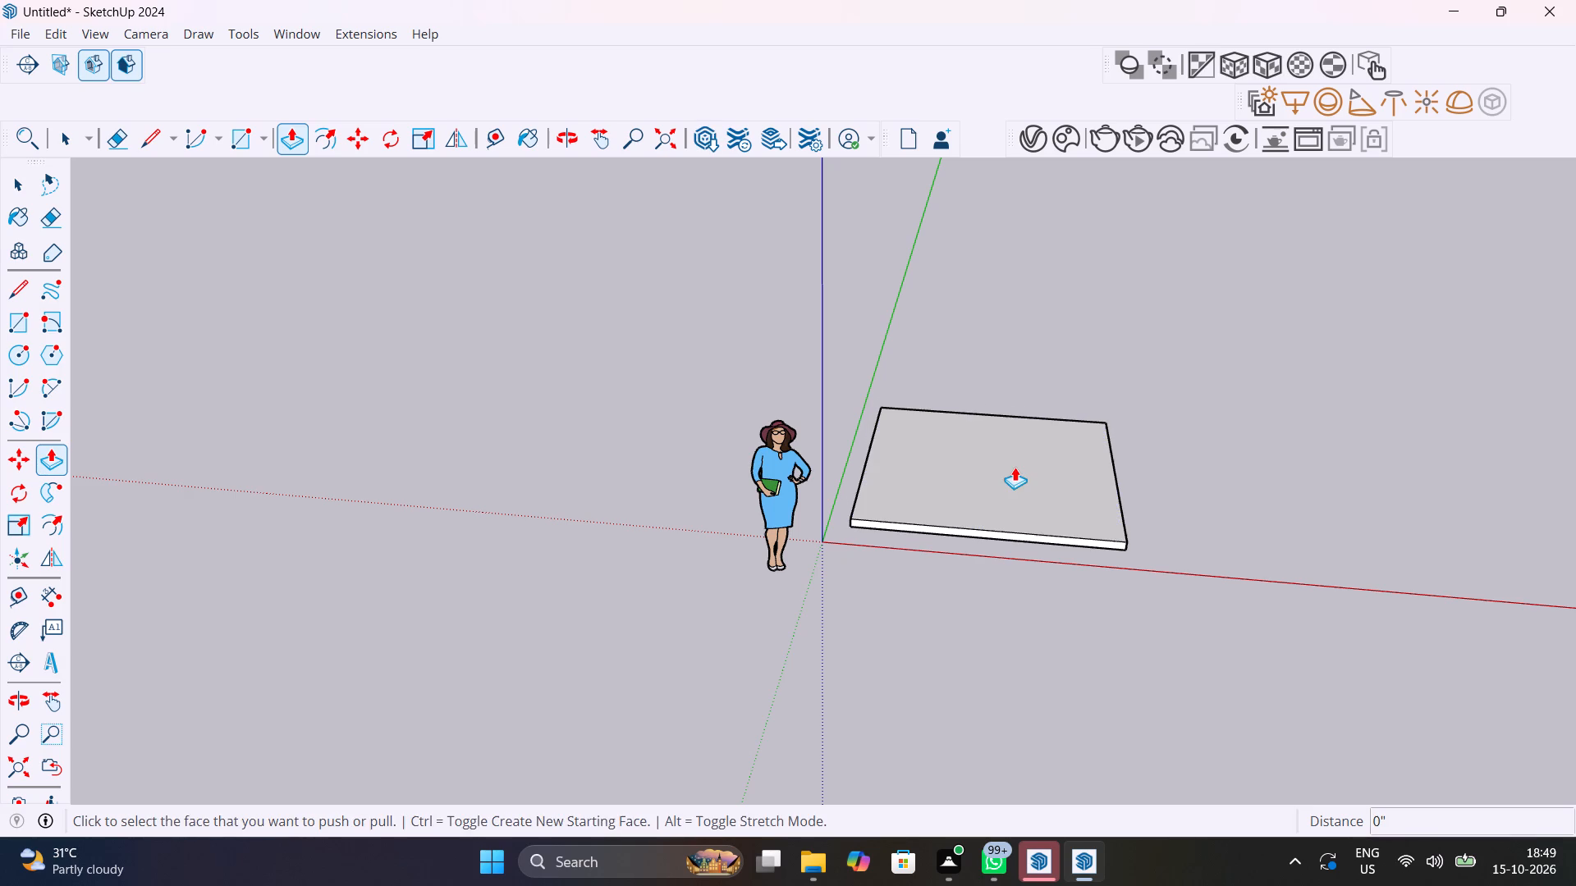
Select the whole slab and make it a group.
key(space)
triple_click(1016, 477)
right_click(1016, 477)
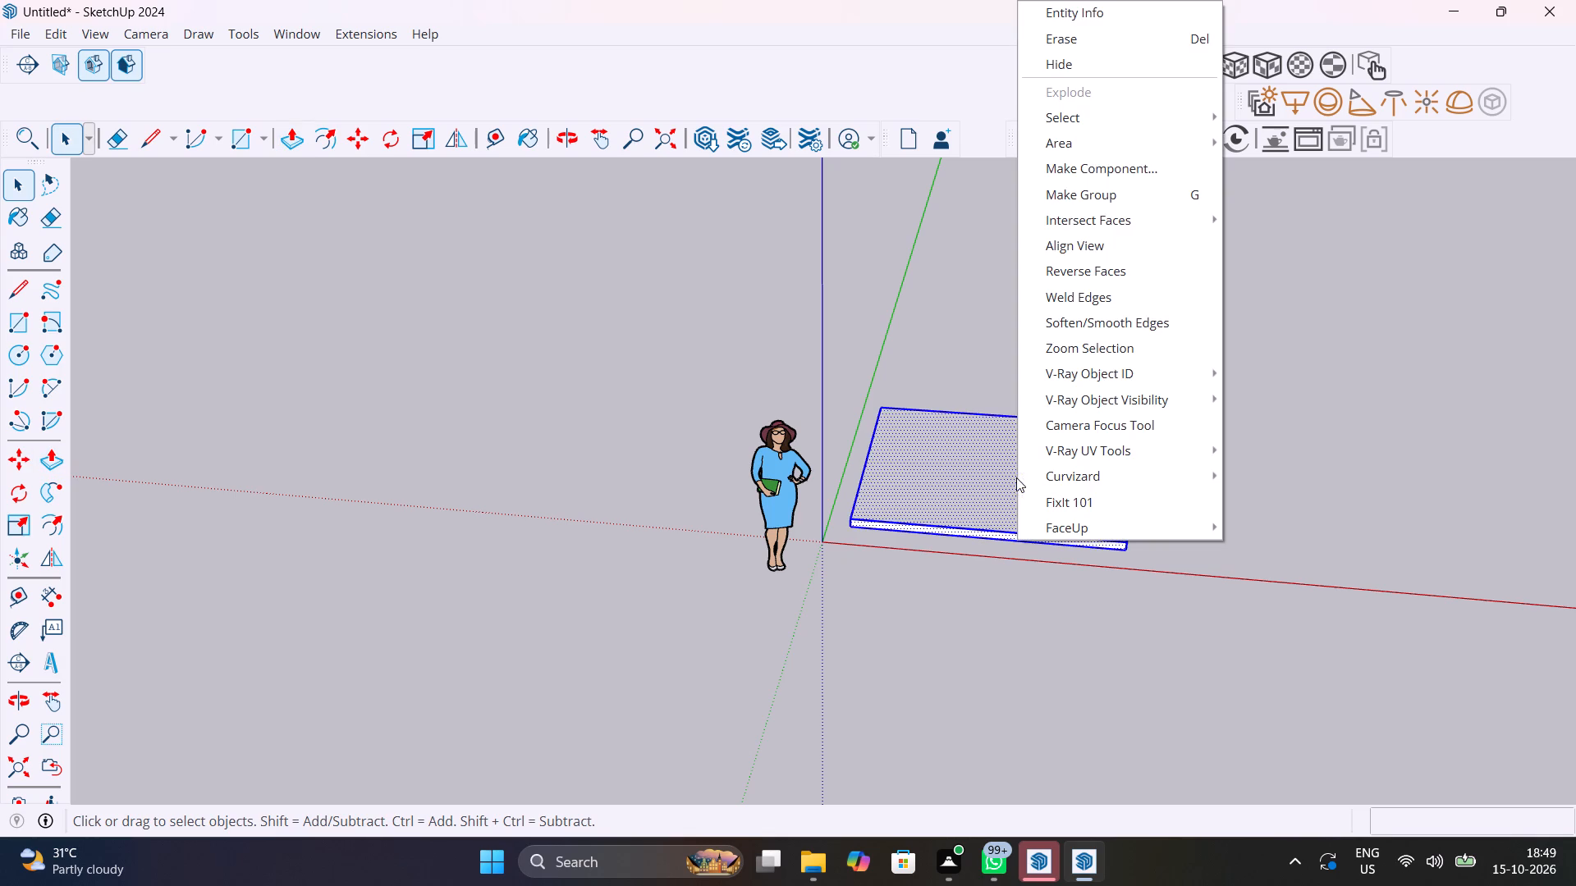
click(1082, 199)
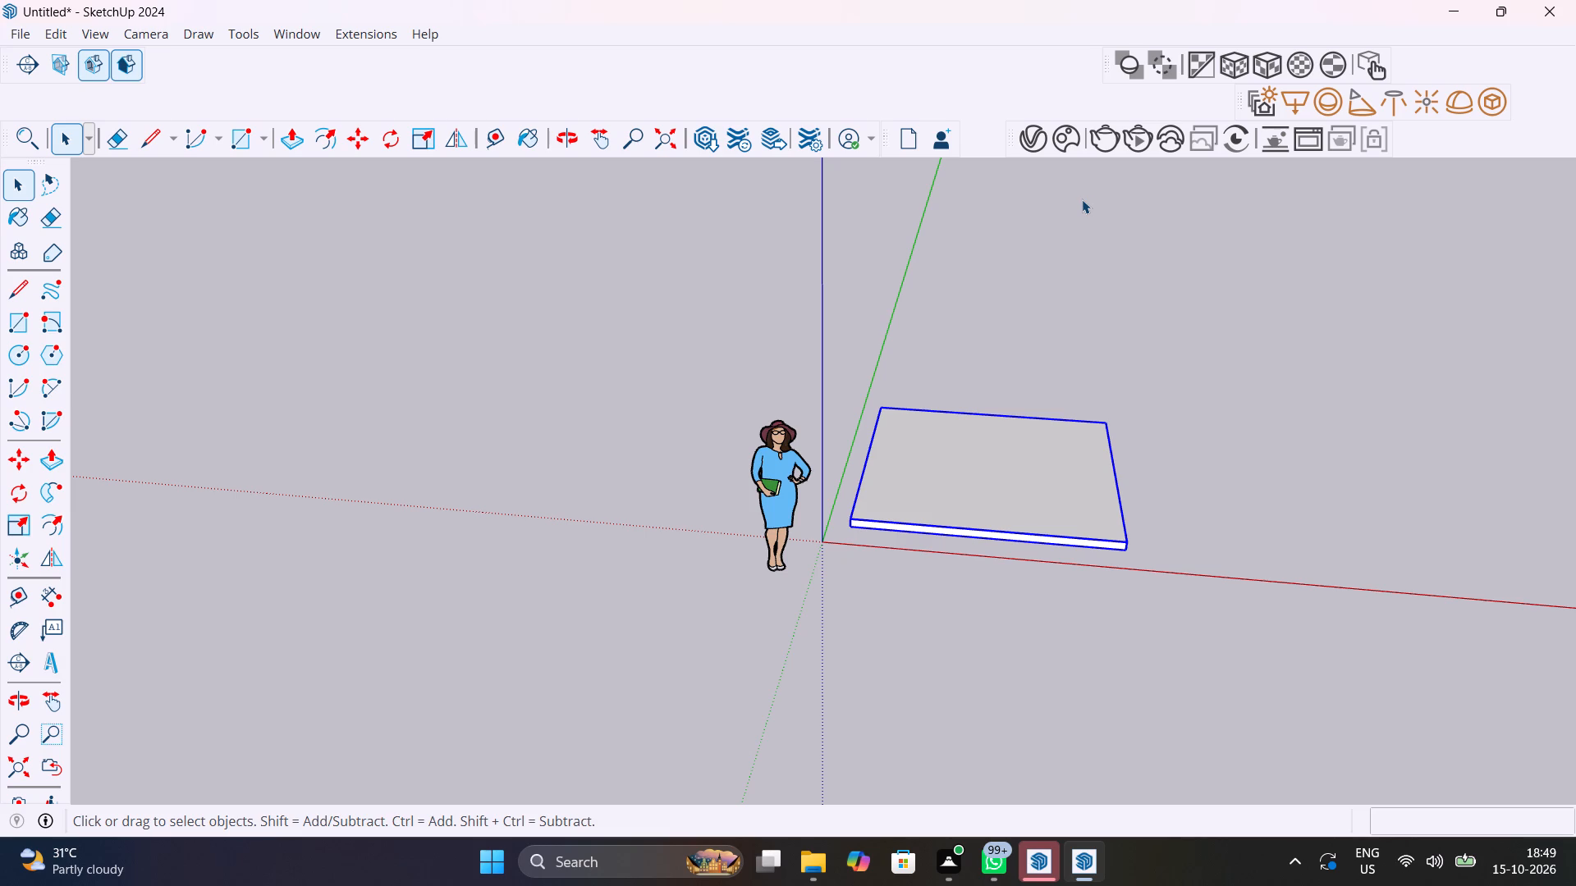
click(1027, 363)
Place guides 4" inside the slab's left, back and right edges with the Tape Measure.
scroll(882, 452, up, 4)
middle_drag(921, 445, 882, 578)
scroll(882, 578, up, 1)
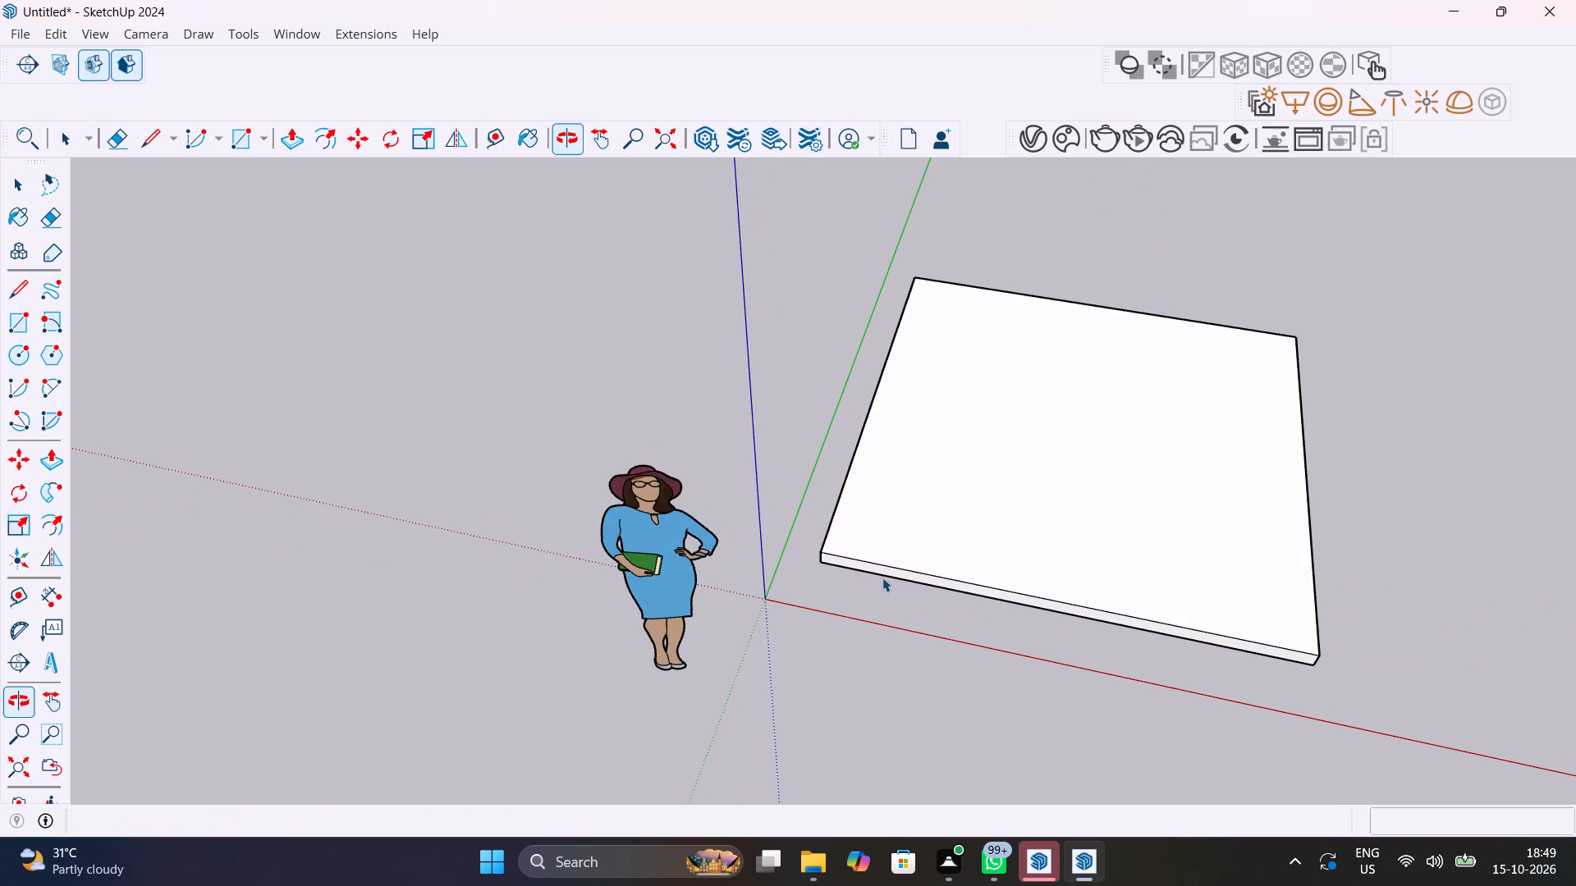
key(t)
click(882, 385)
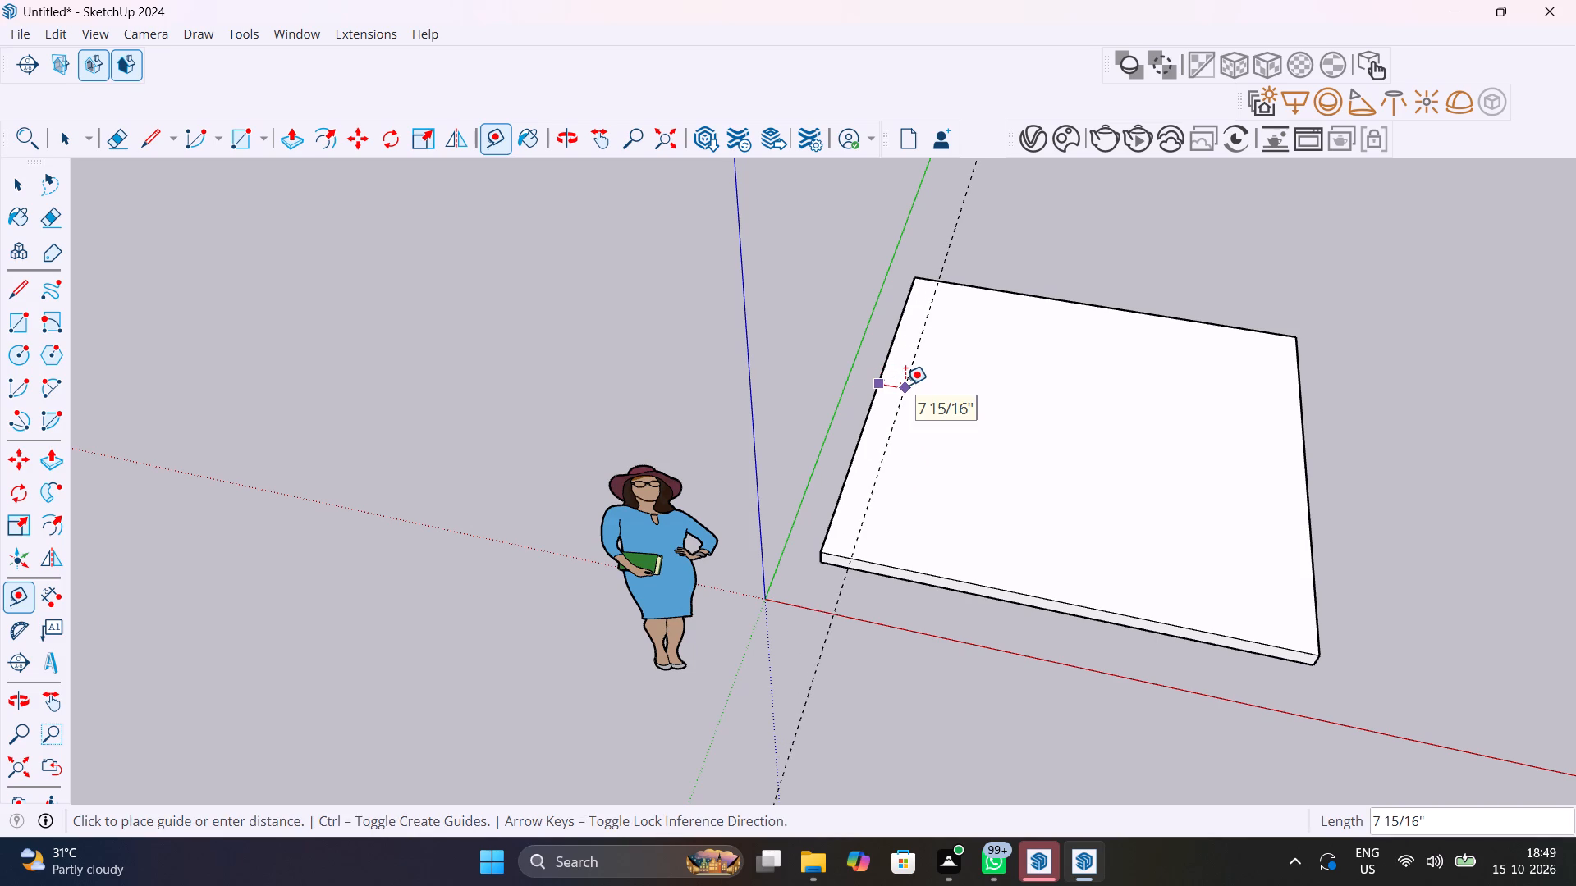
text(4")
key(Return)
click(1036, 297)
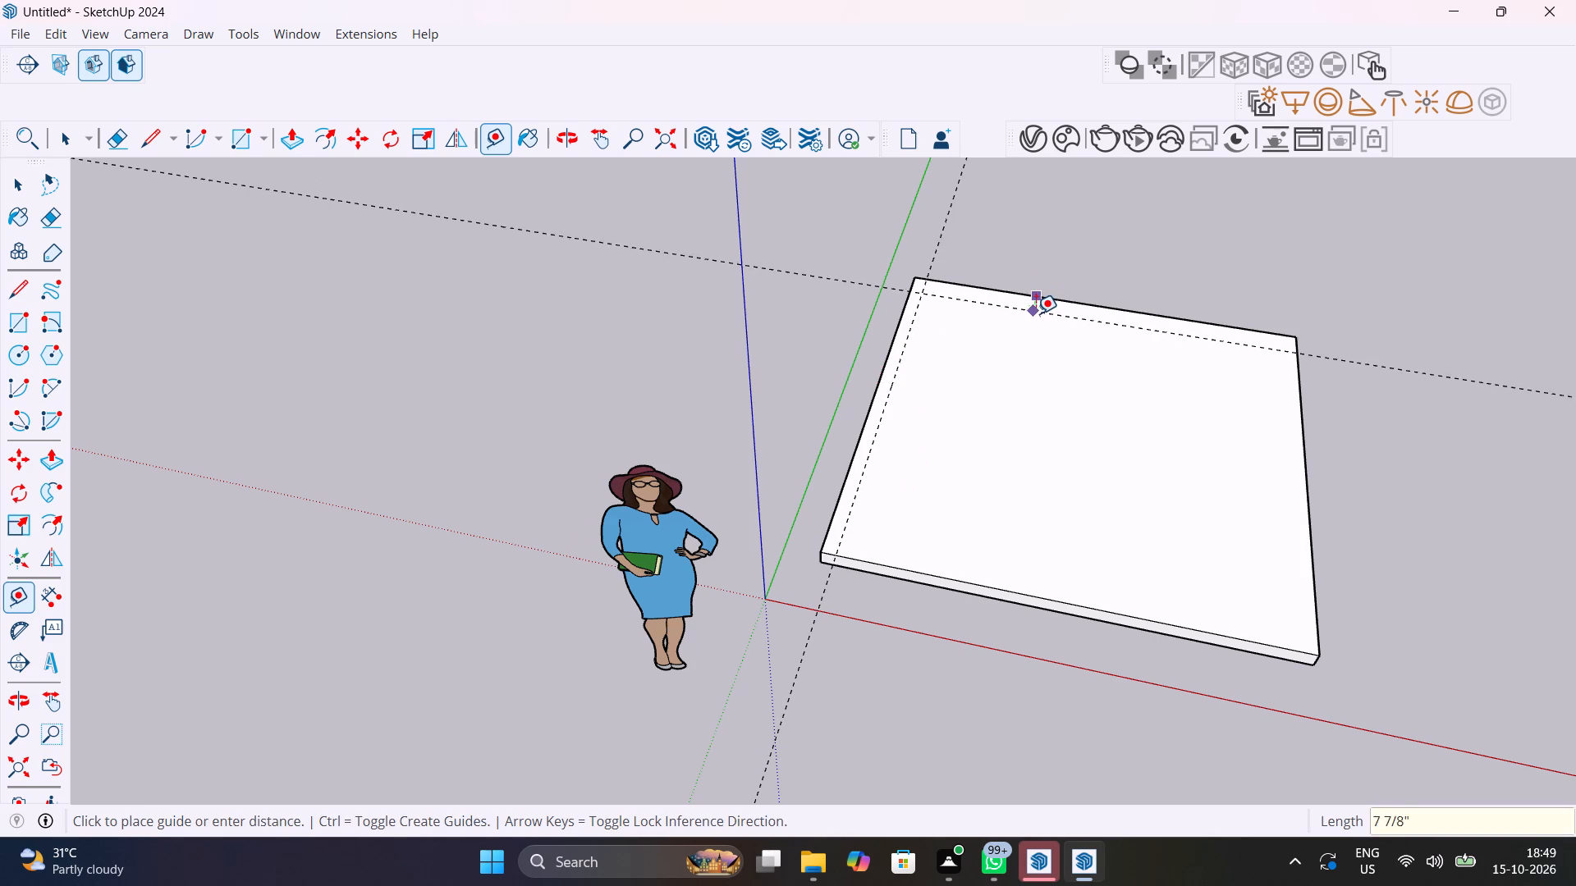
text(4")
key(Return)
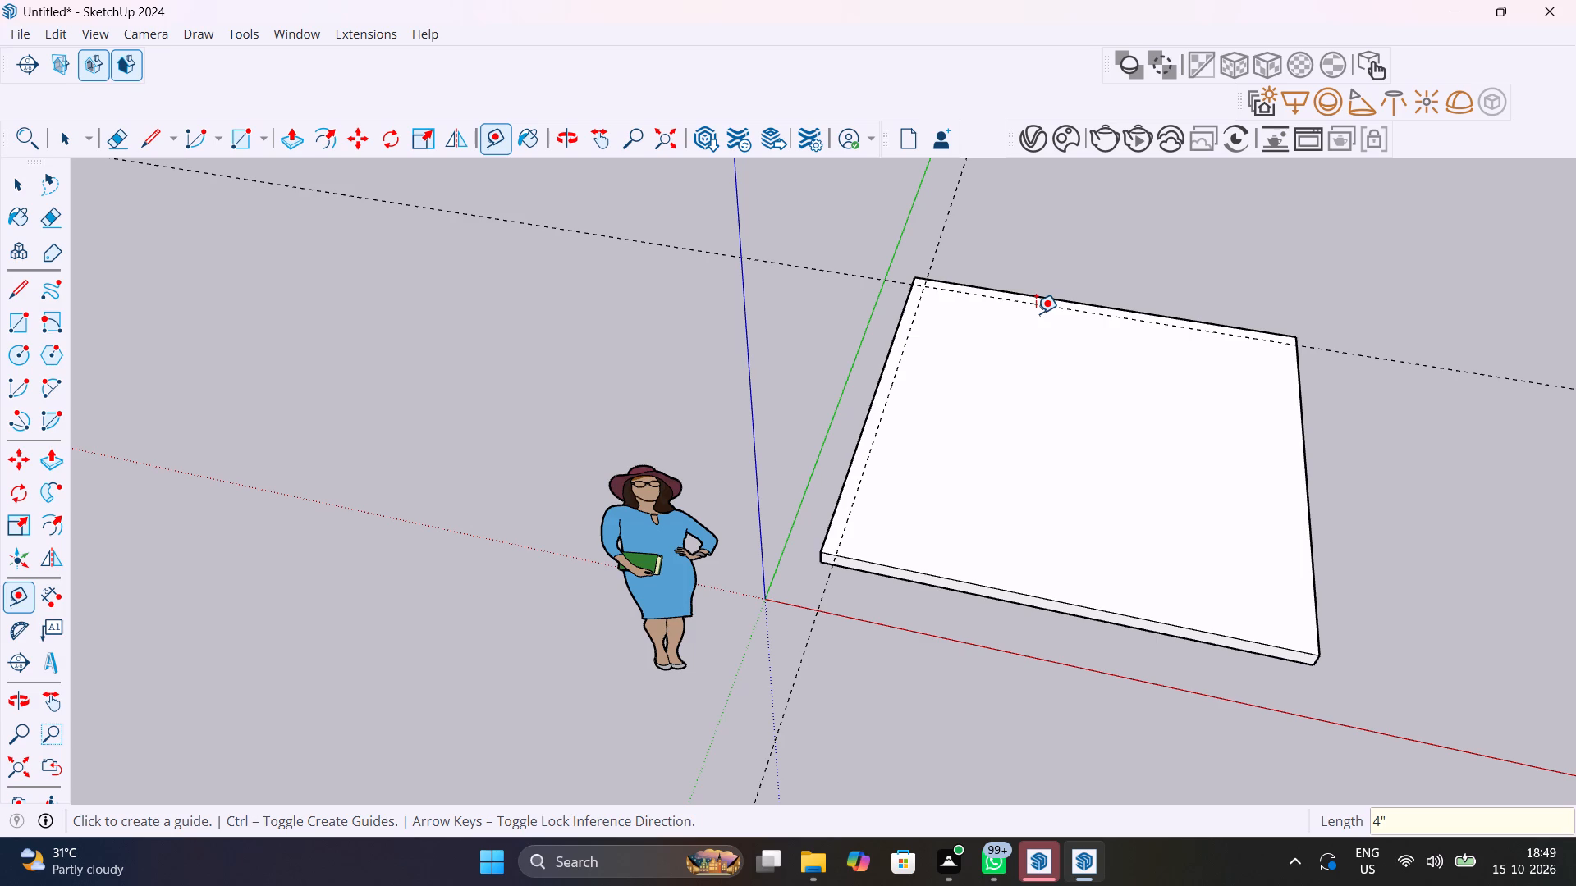
click(1303, 421)
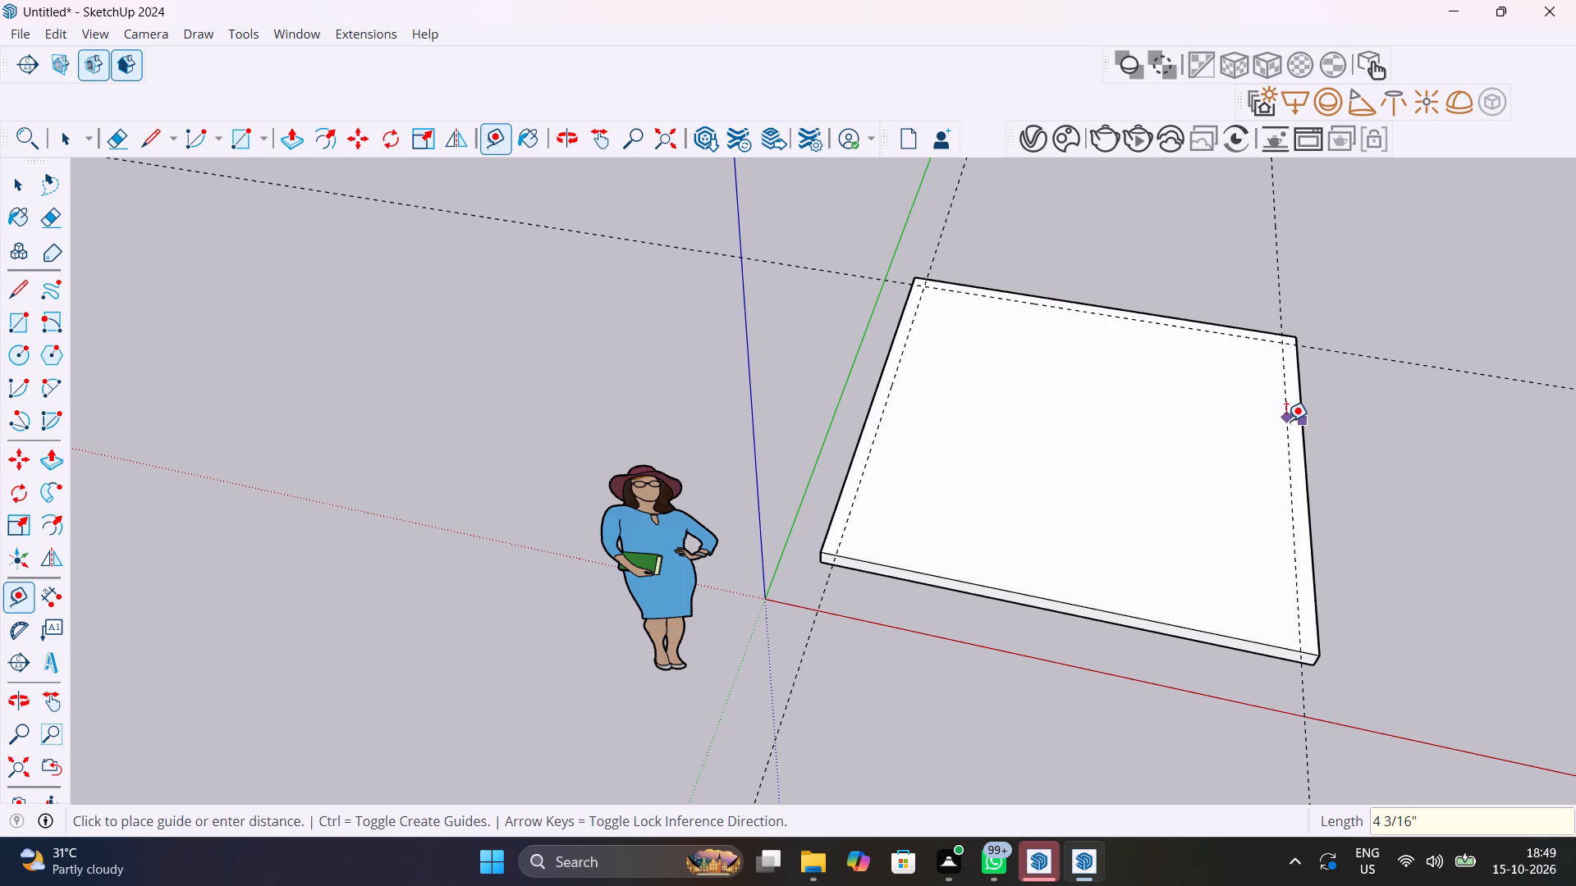
text(4")
key(Return)
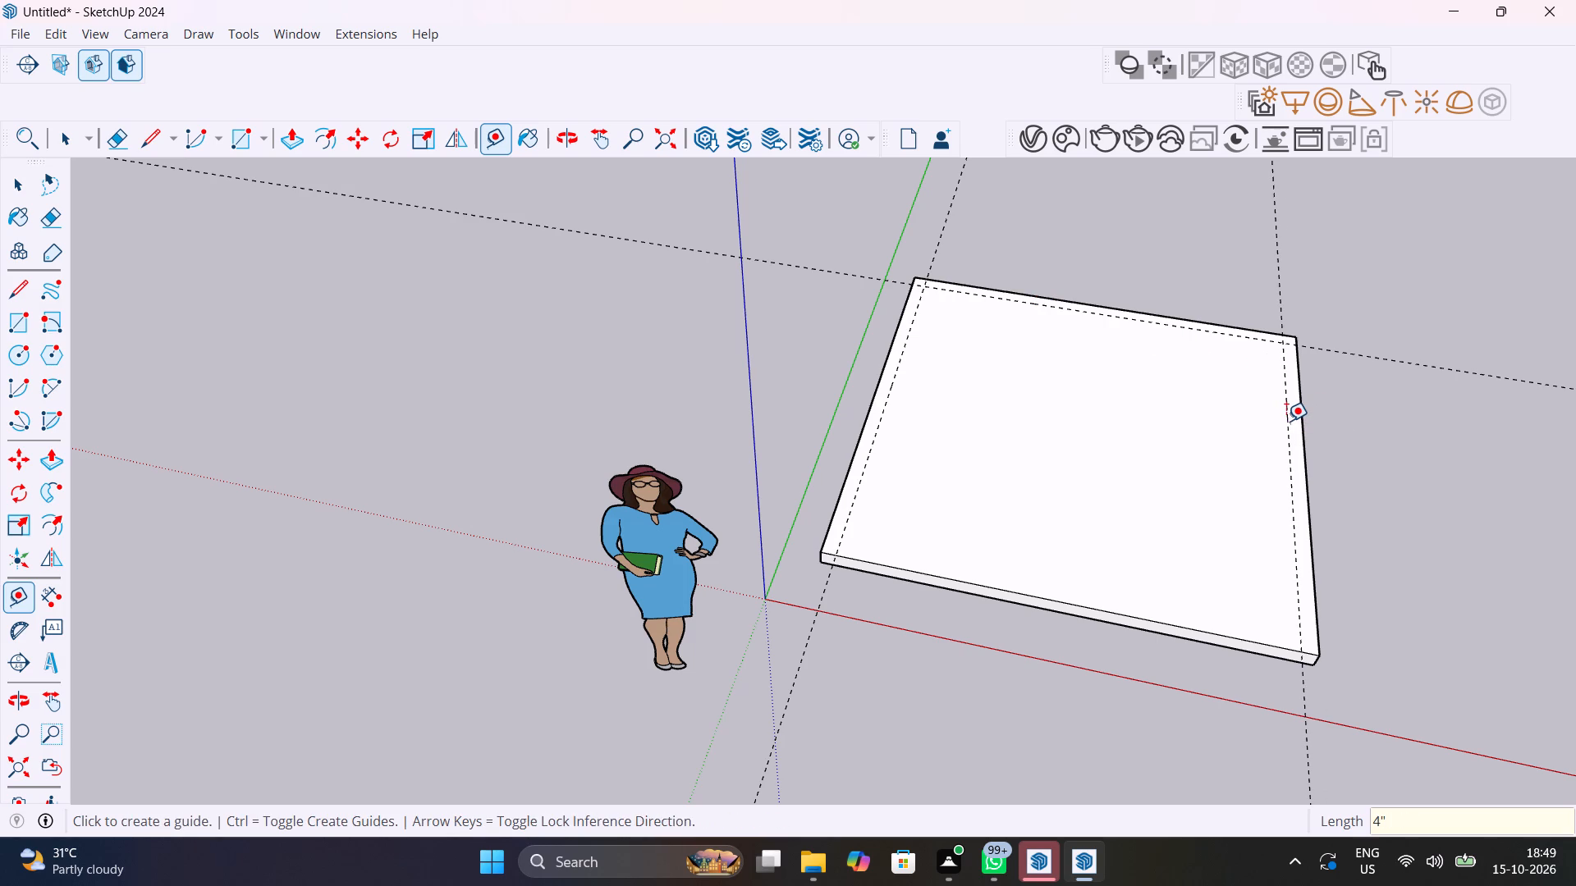
key(space)
Draw a 4" deep rectangle along the full length of the slab's back edge, up to the guide.
scroll(953, 270, up, 4)
scroll(1012, 299, up, 1)
middle_drag(1012, 299, 1006, 368)
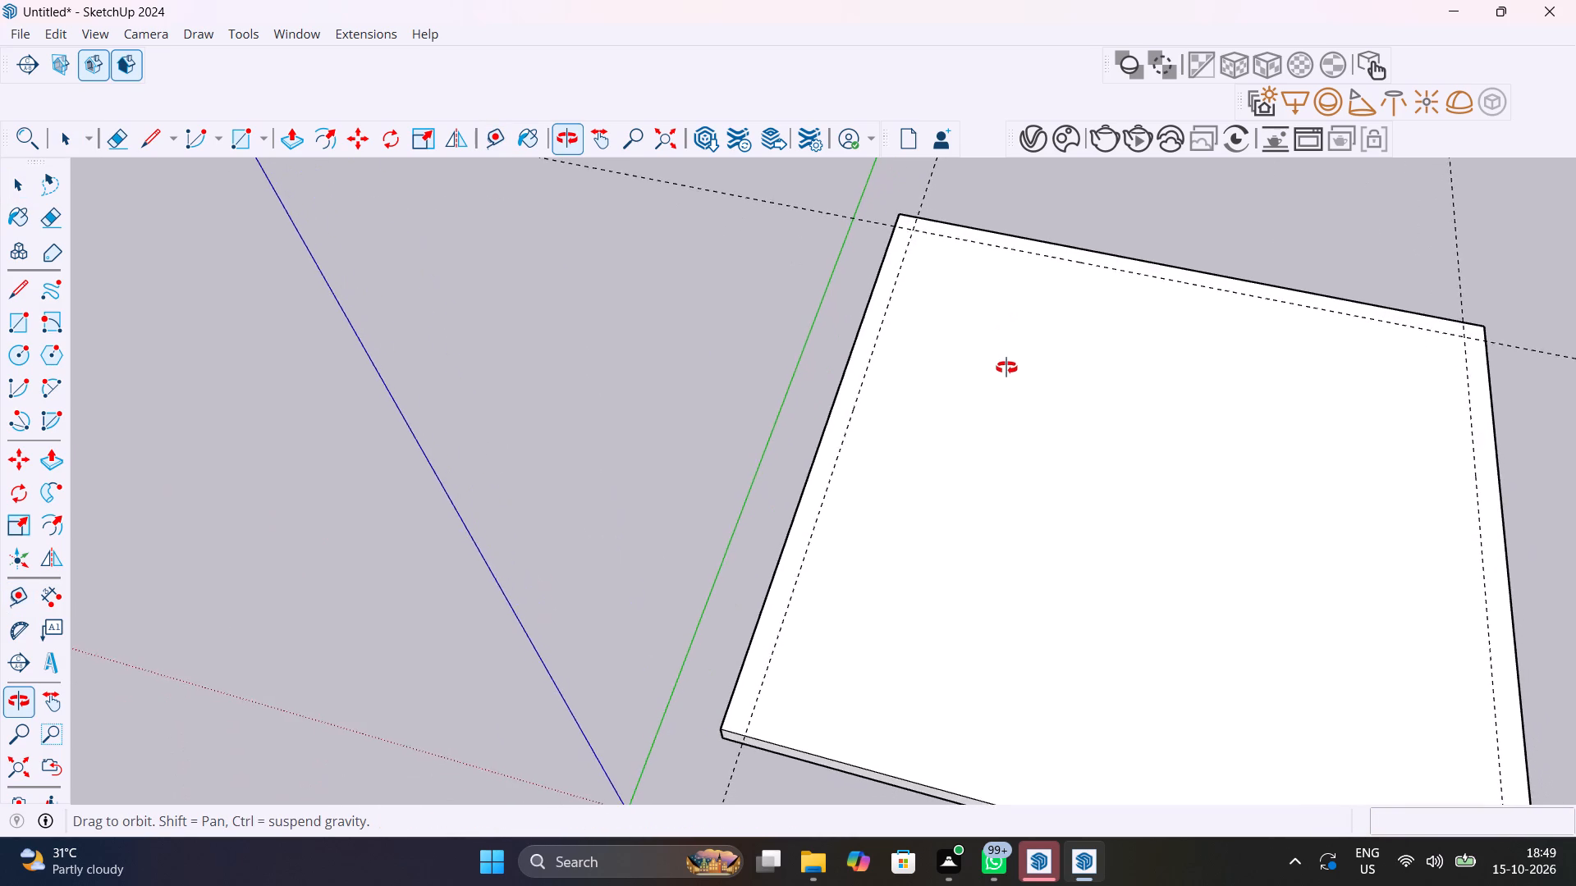
middle_drag(1006, 368, 806, 522)
key(r)
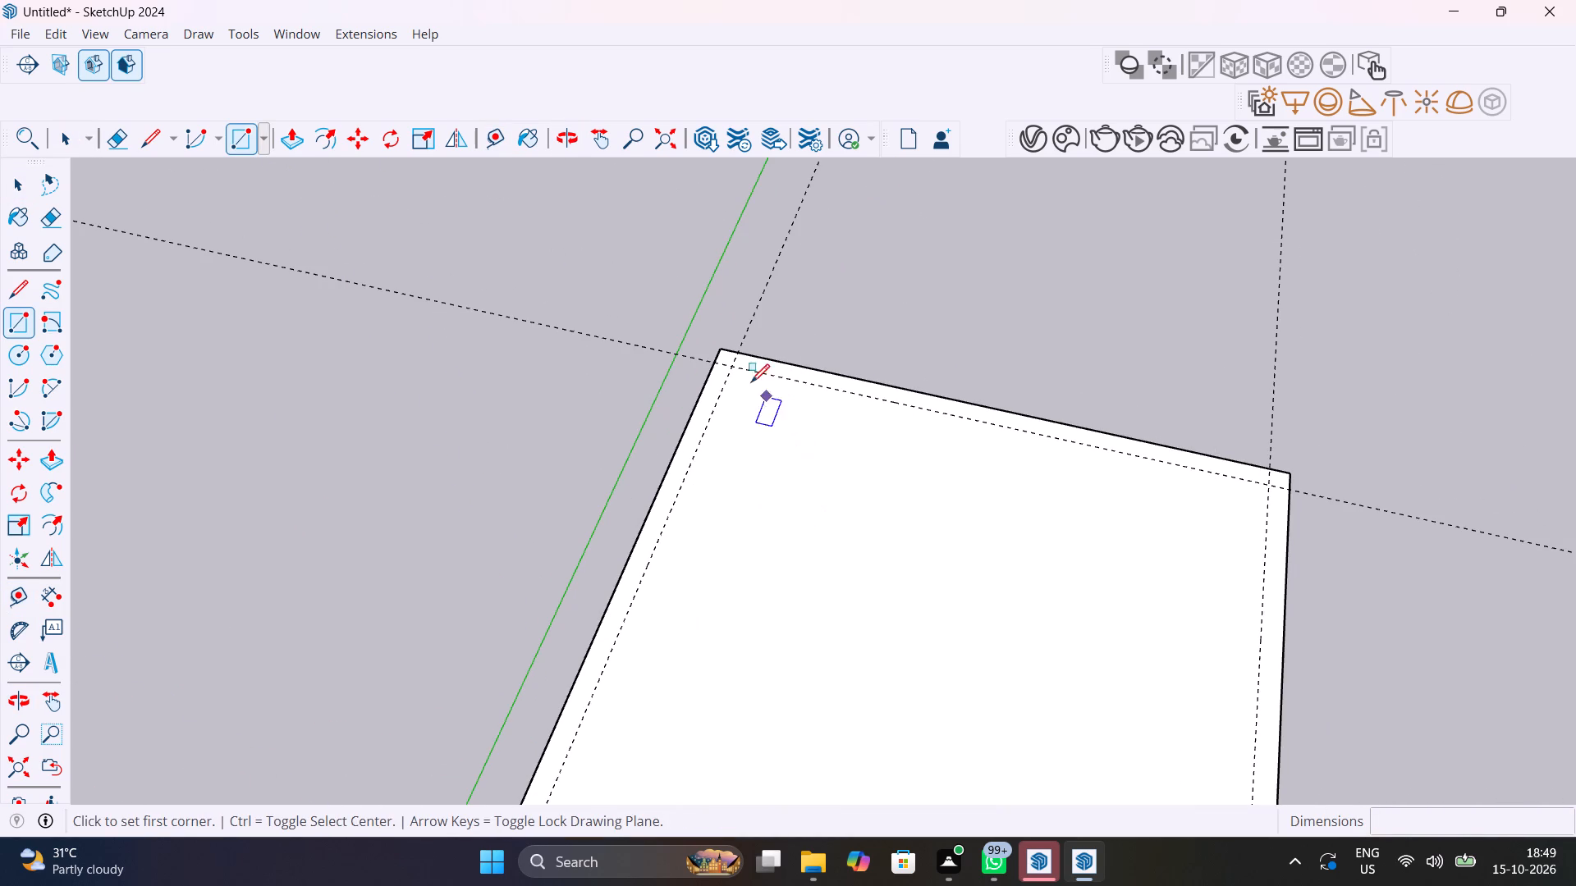
click(725, 349)
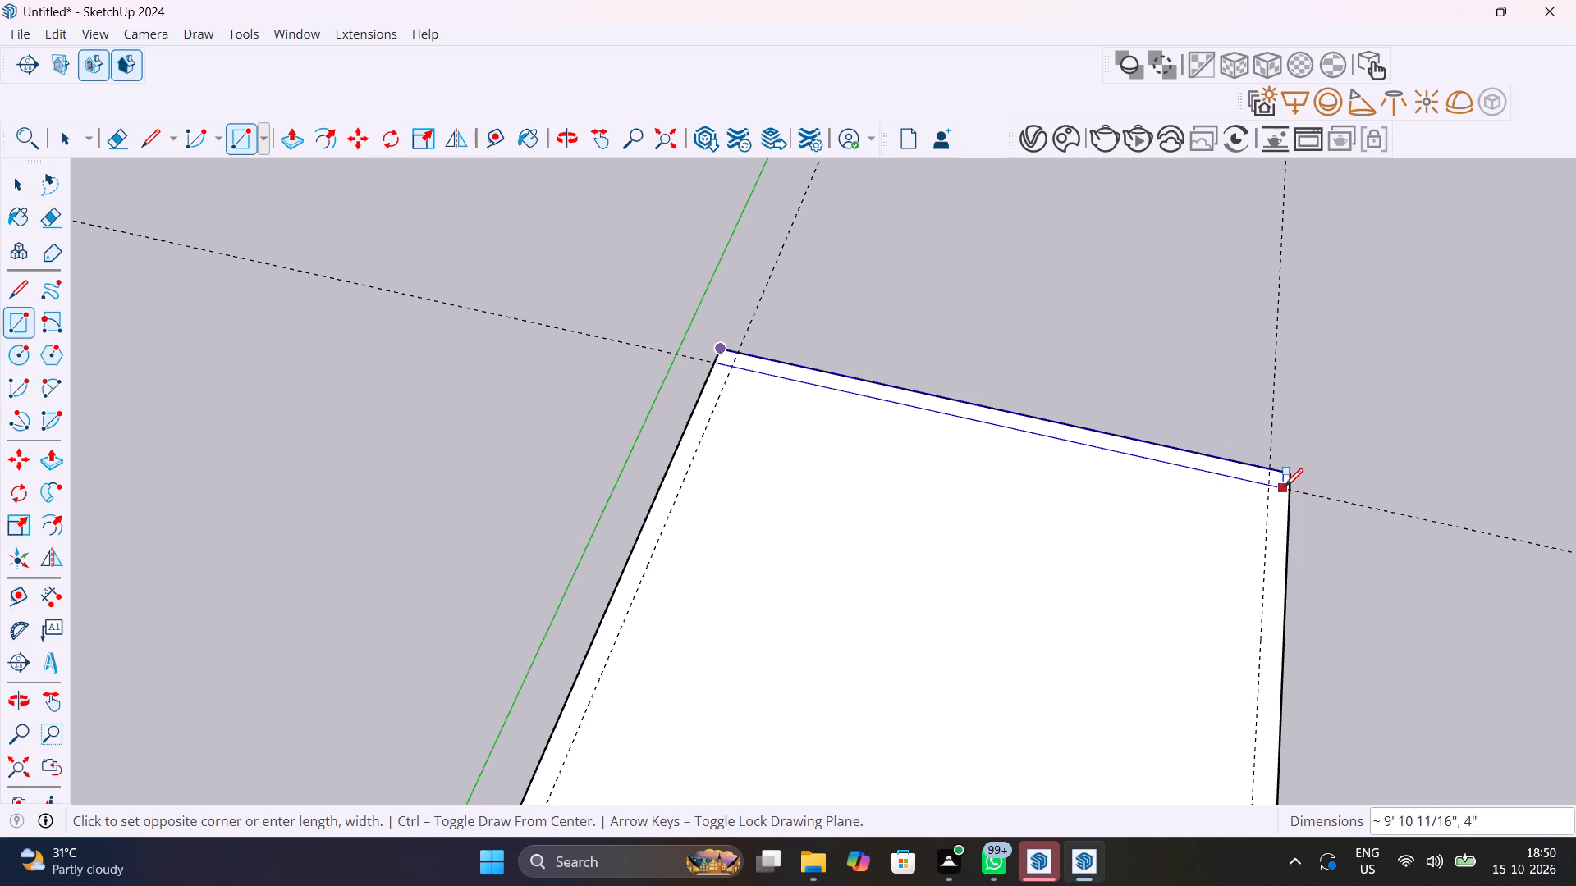
click(1289, 491)
key(space)
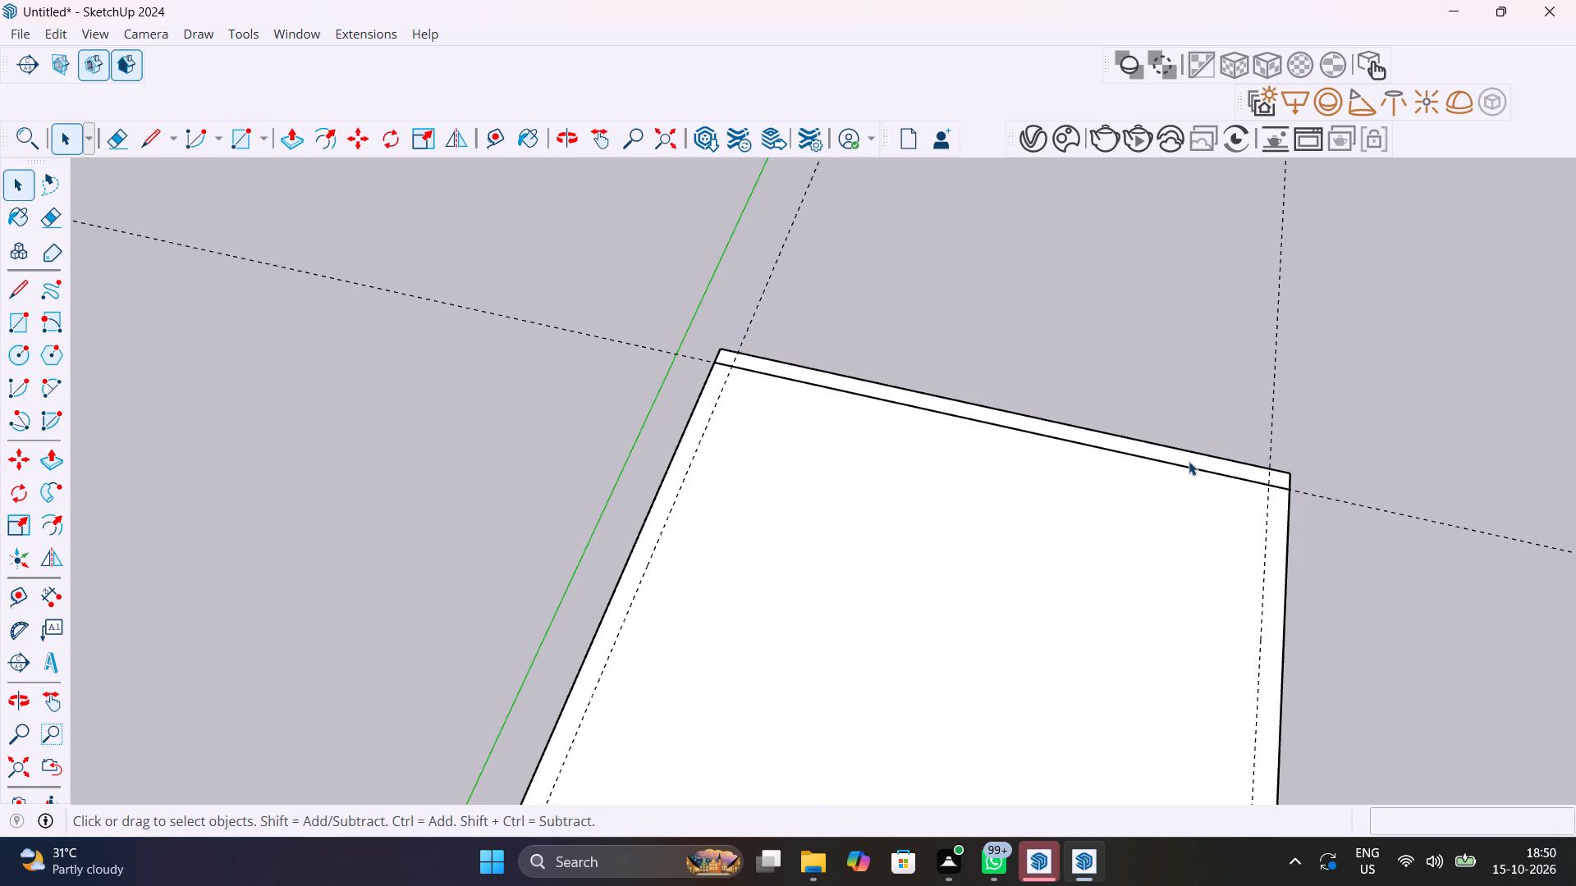
Make the back-edge strip, including its edges, a group.
triple_click(1189, 461)
right_click(1189, 461)
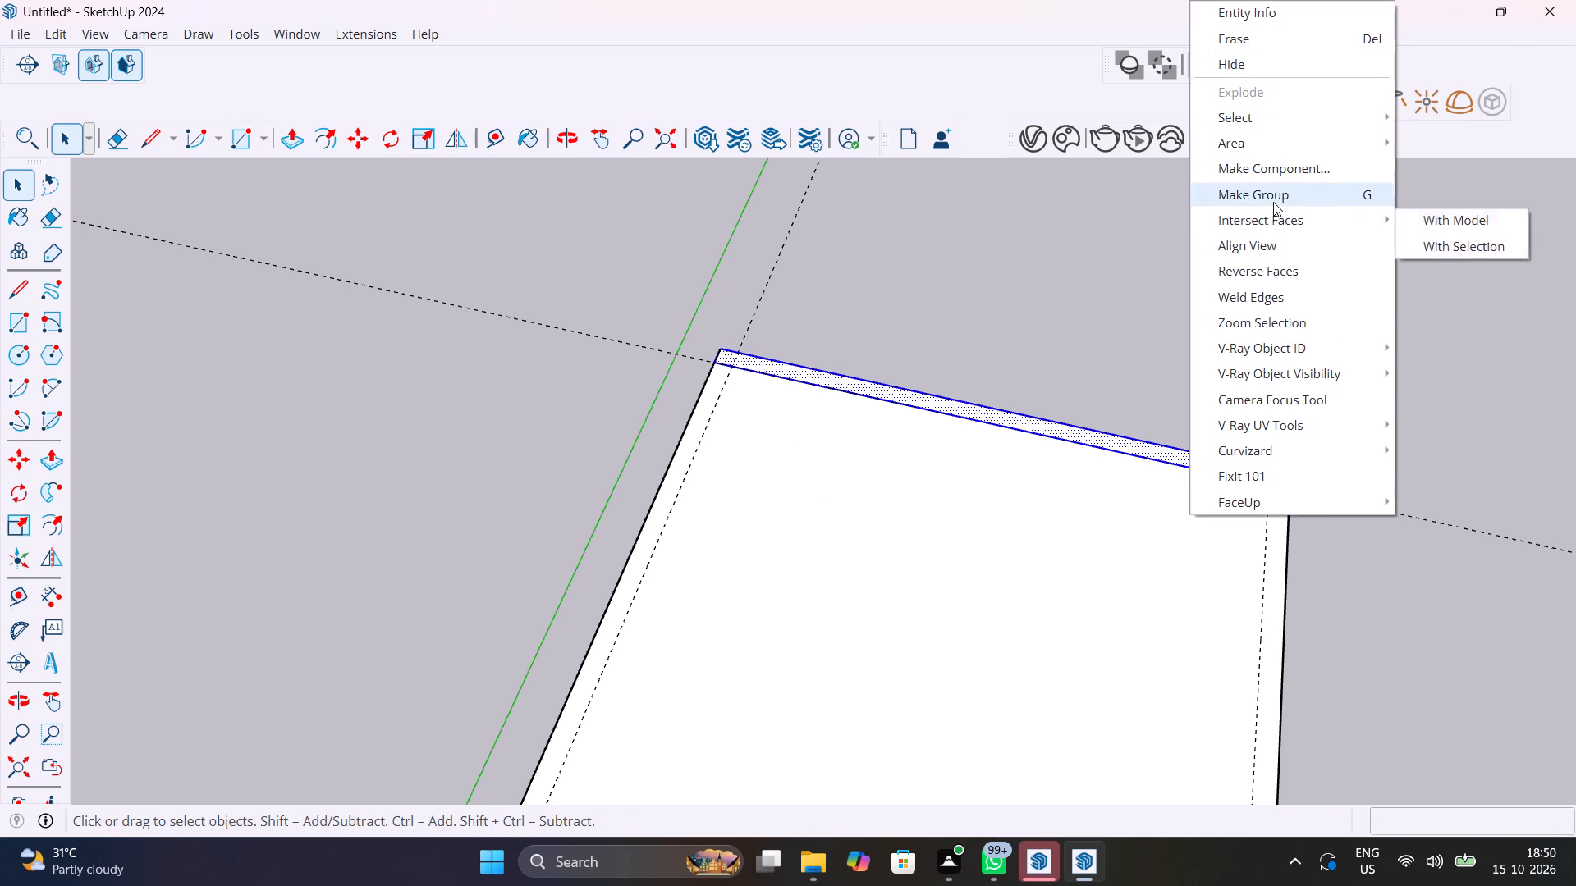
click(1273, 202)
Push/Pull the back strip's face up 10' inside its group to form the back wall.
double_click(1199, 461)
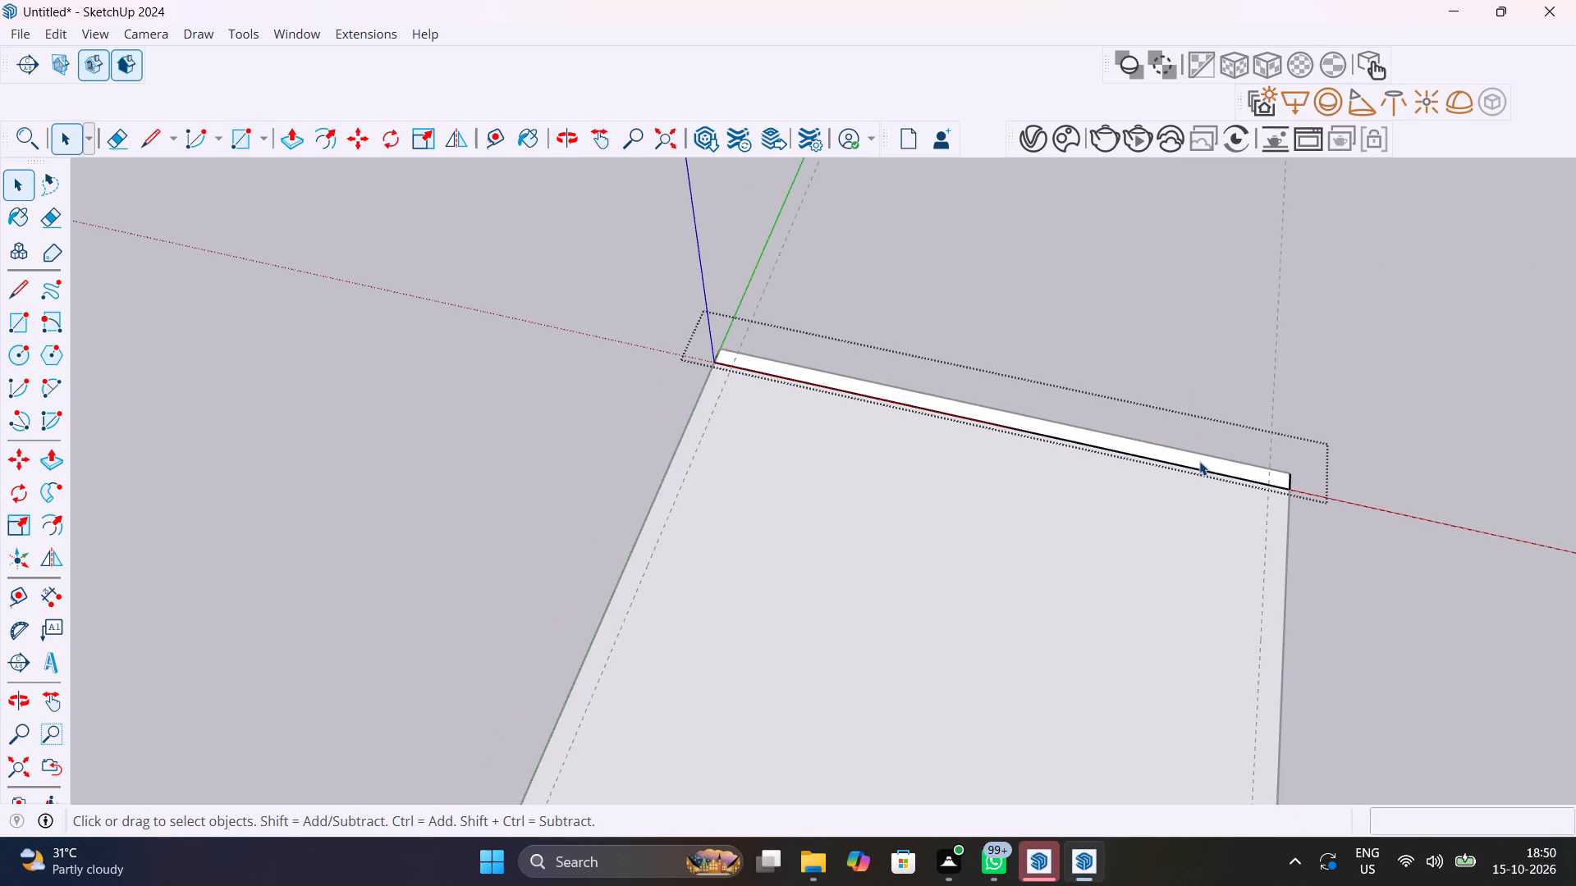
key(p)
click(1199, 461)
scroll(1202, 427, down, 6)
text(10')
key(Return)
key(space)
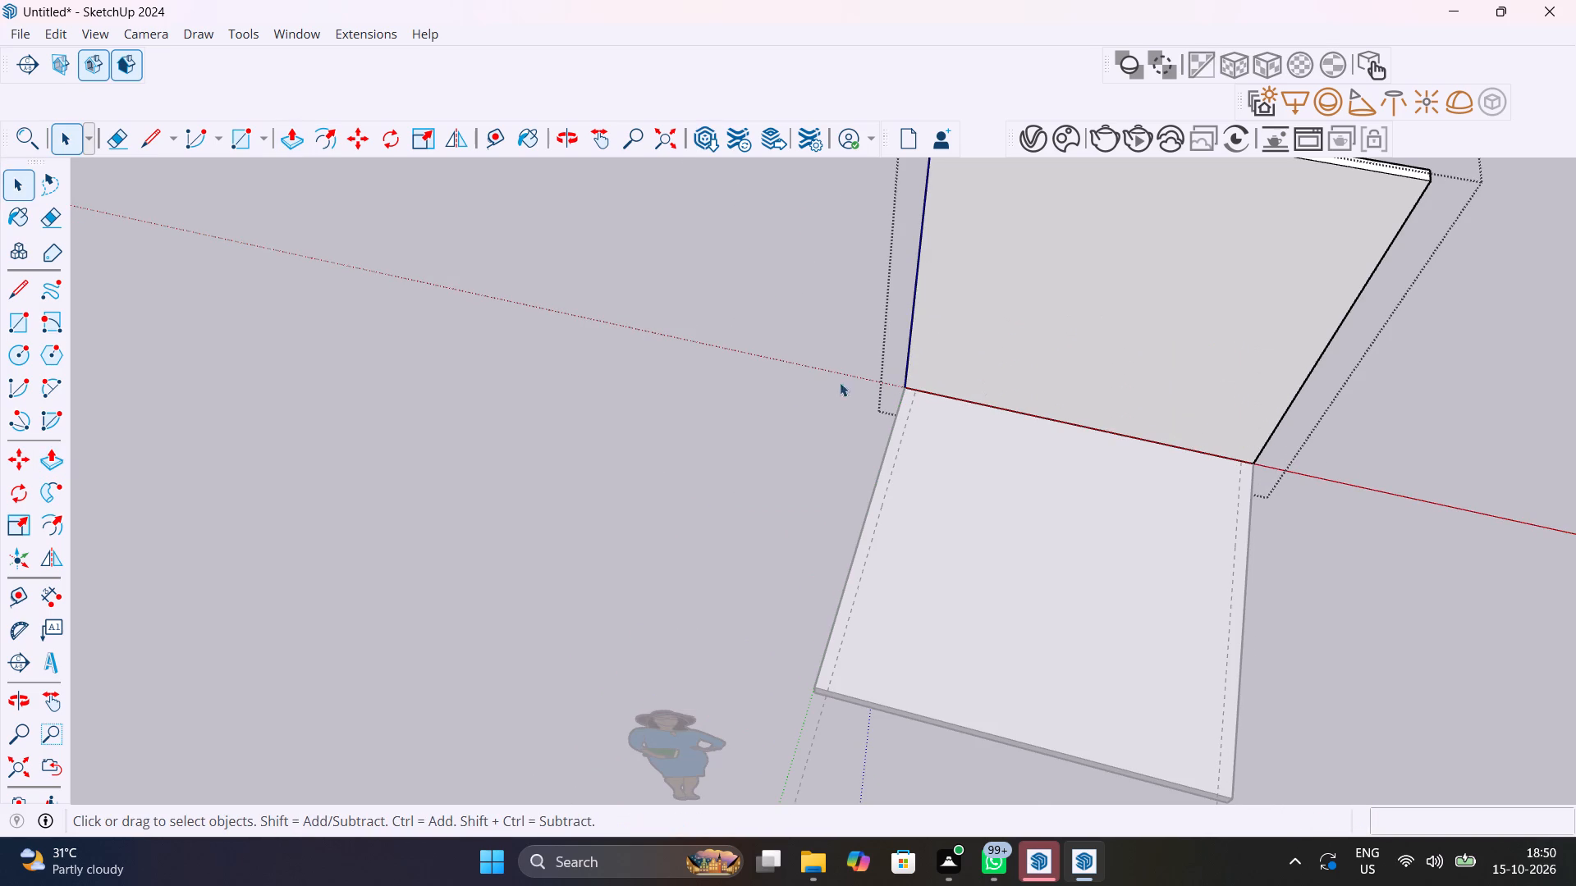
click(795, 388)
Draw a 4" wide rectangle along the slab's left edge, from the back wall to the front edge.
scroll(905, 454, up, 1)
key(r)
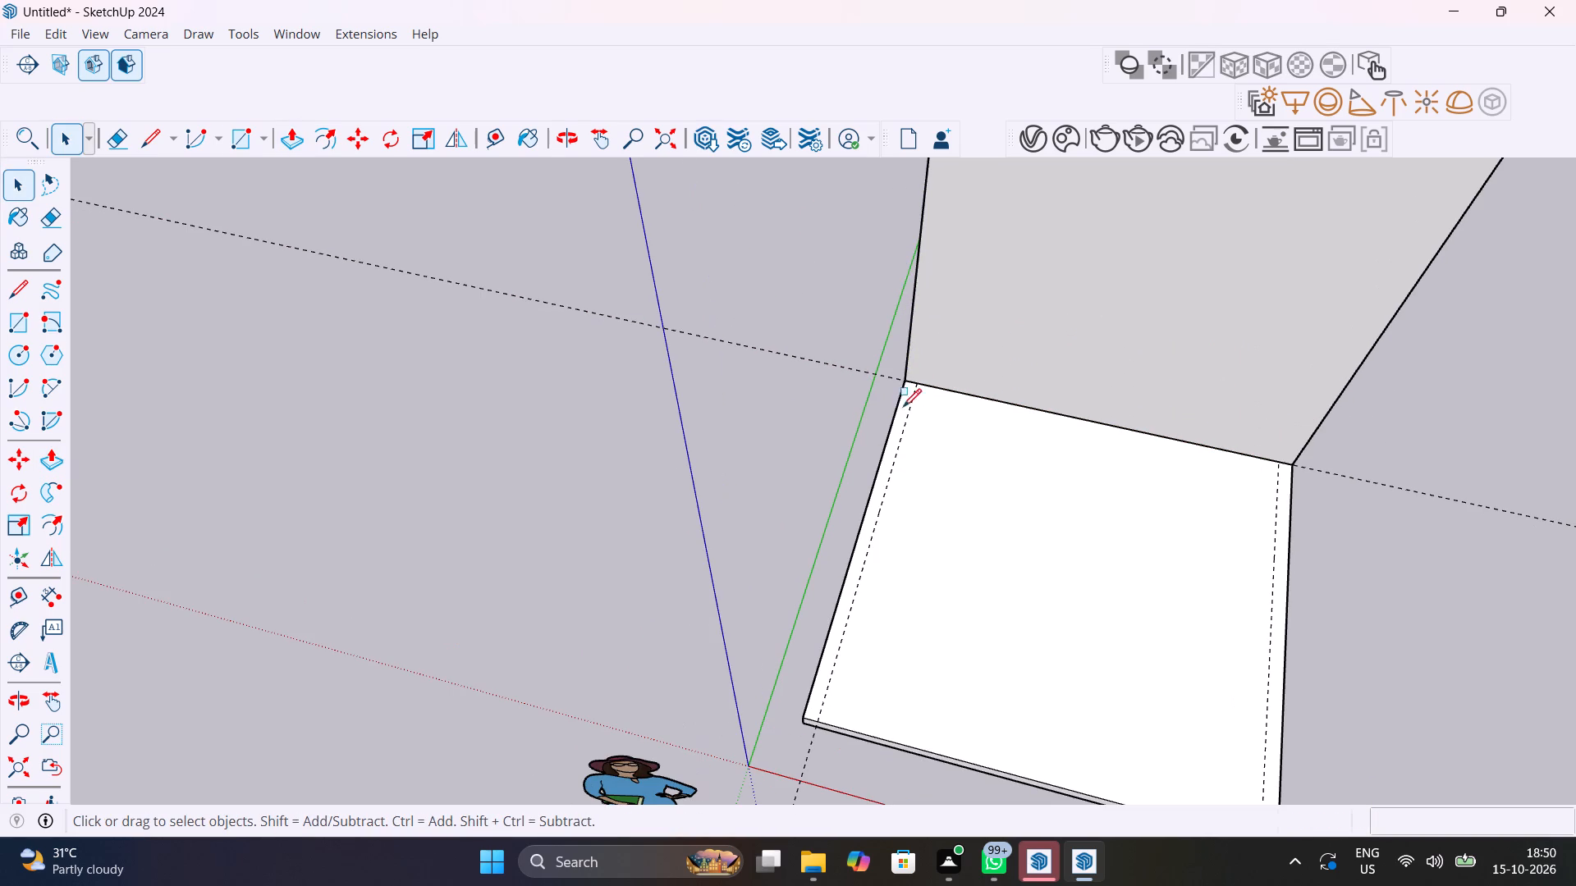
click(909, 381)
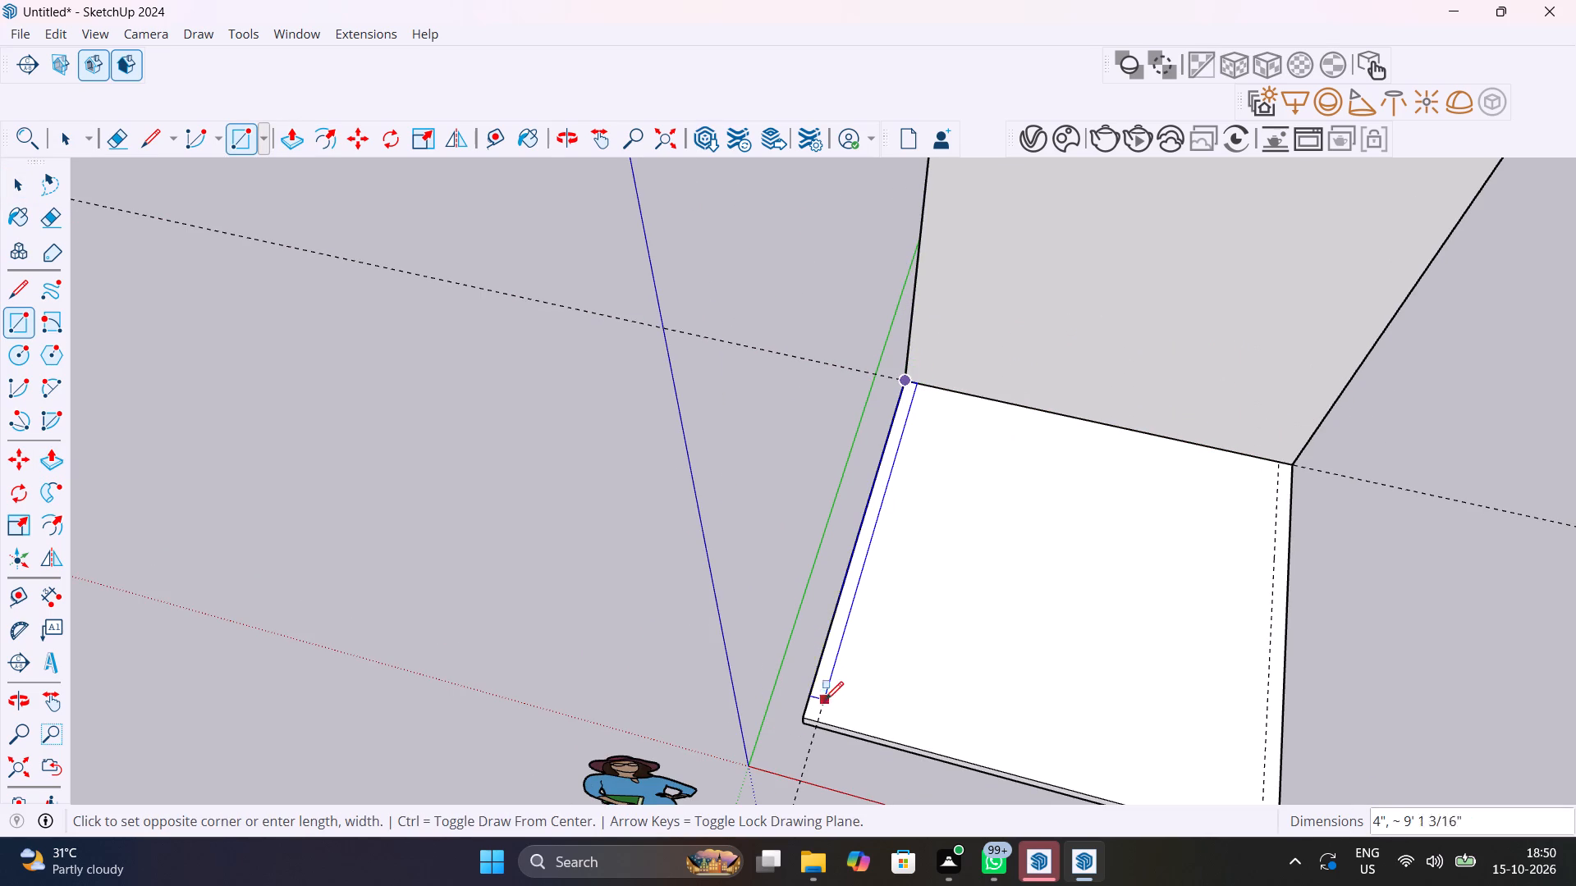
click(819, 718)
Make the left-edge strip, including its edges, a group.
key(space)
triple_click(817, 698)
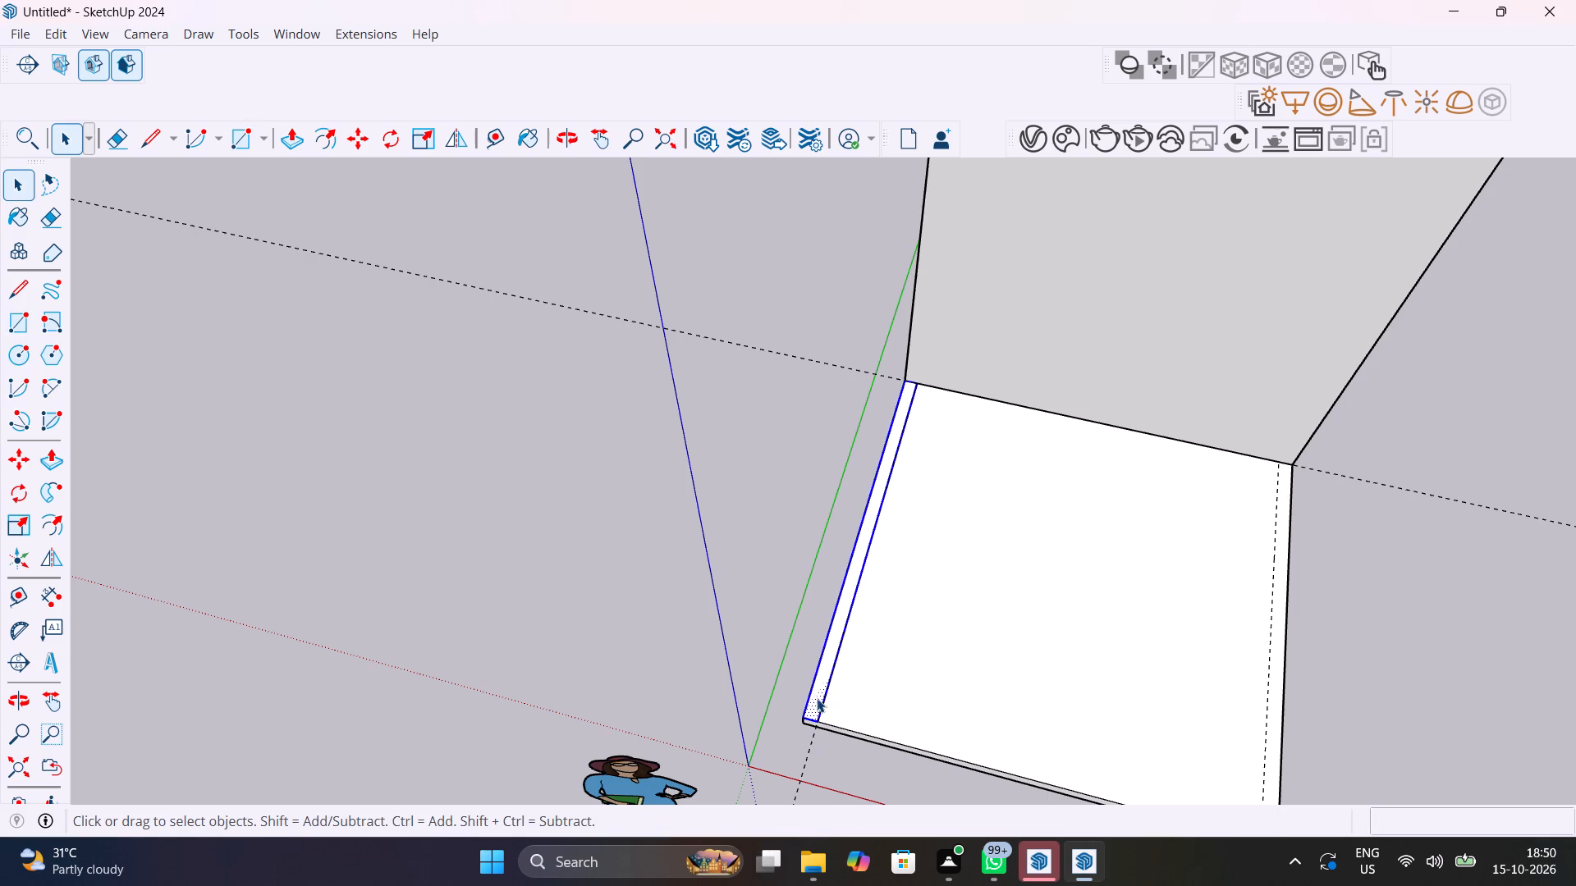
right_click(817, 698)
click(886, 378)
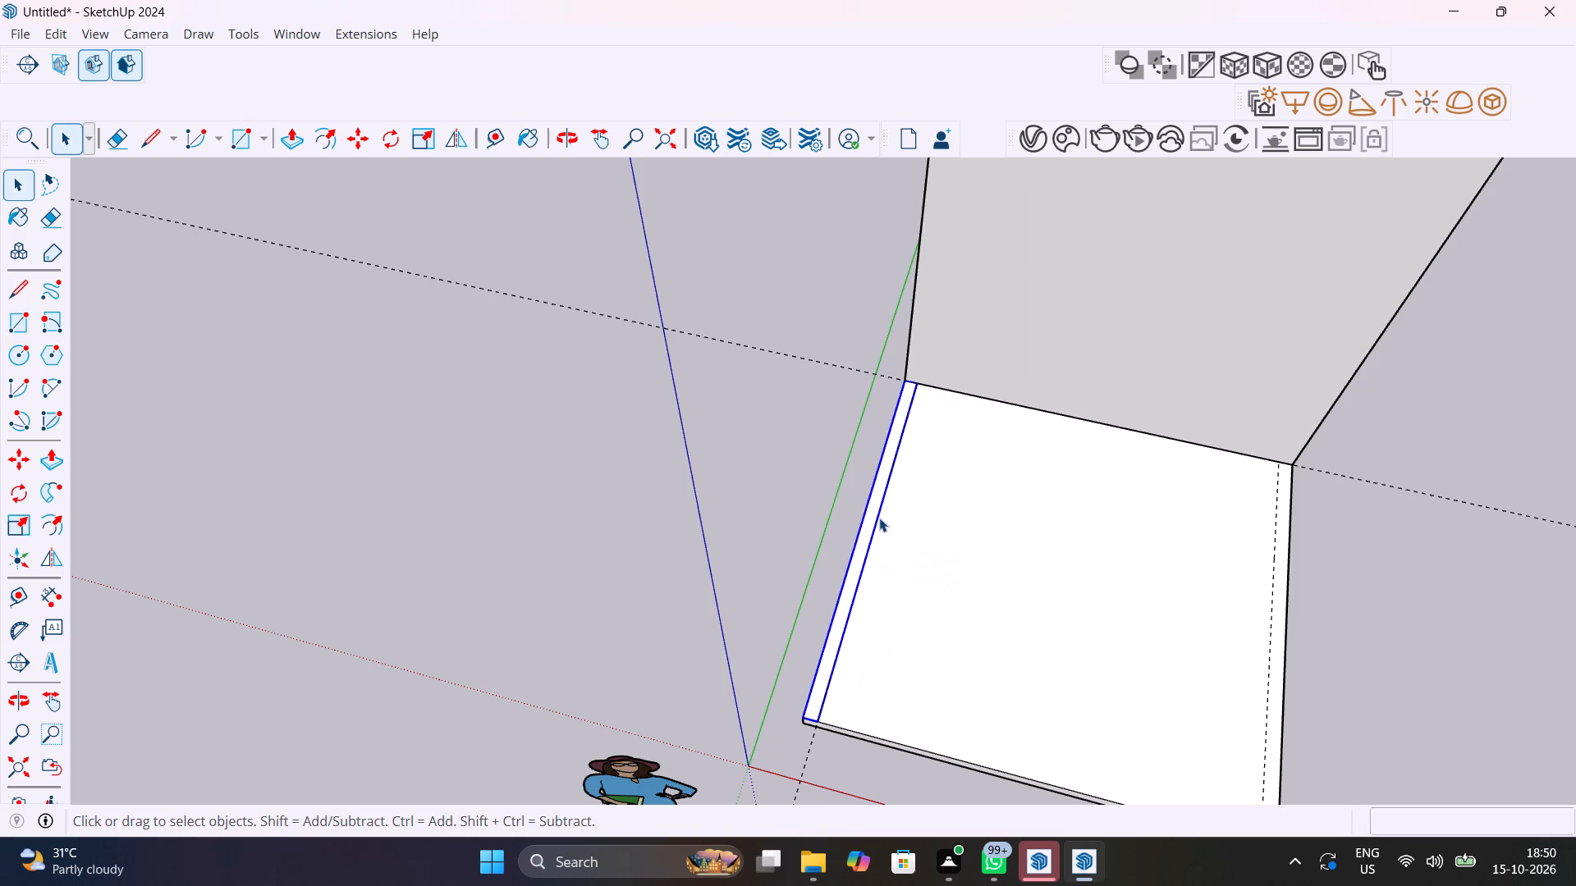
Push/Pull the left strip's face up 10' inside its group to form the left wall, level with the back wall.
double_click(873, 507)
key(p)
click(873, 507)
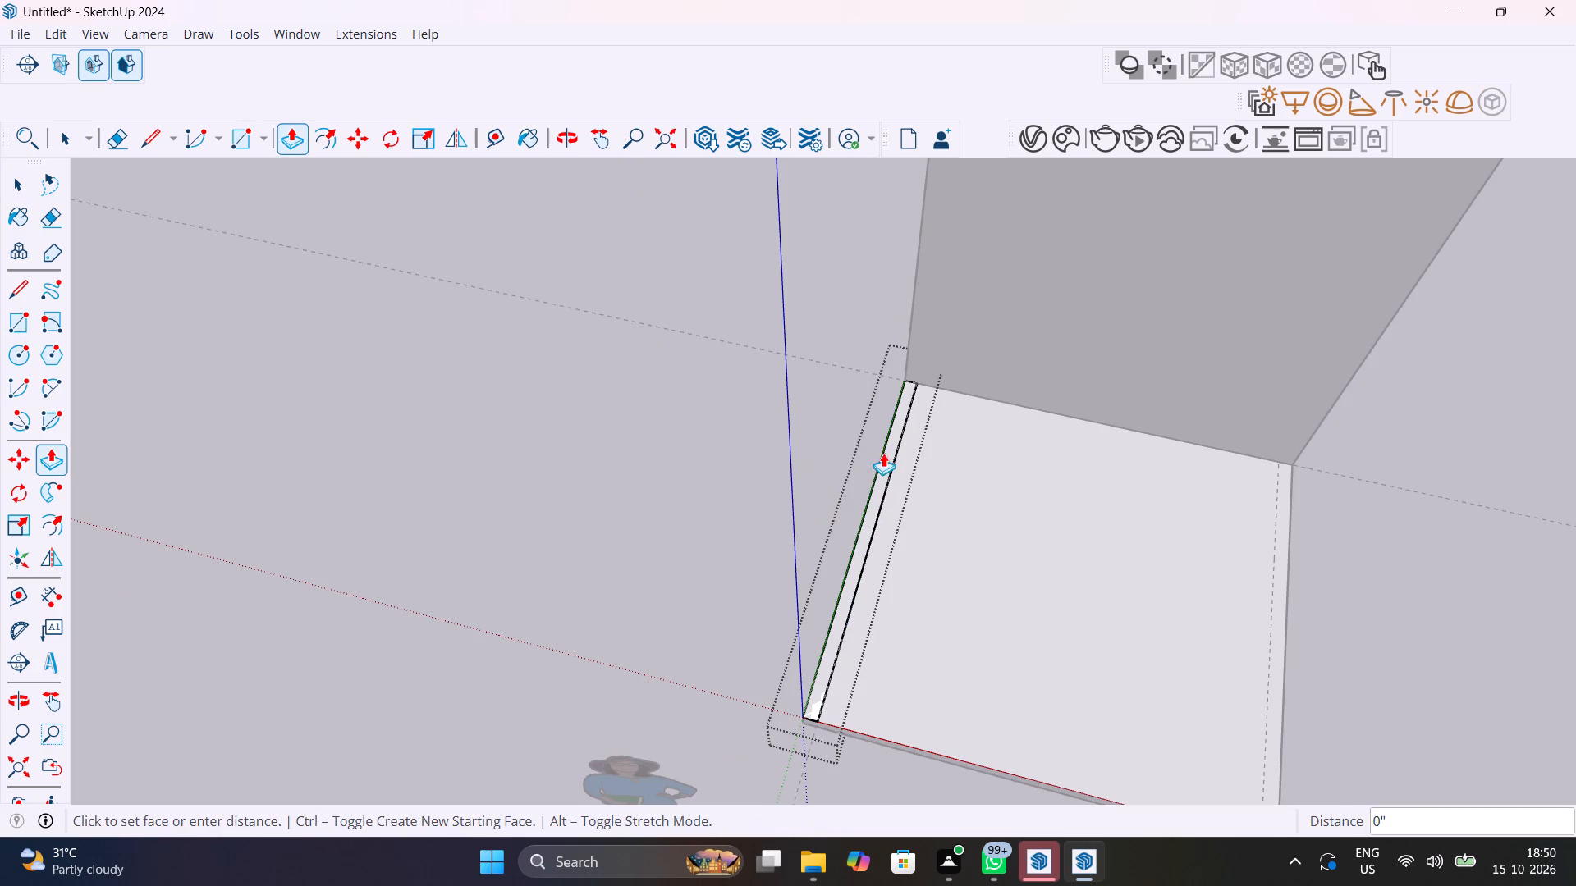
scroll(883, 453, down, 6)
click(1083, 266)
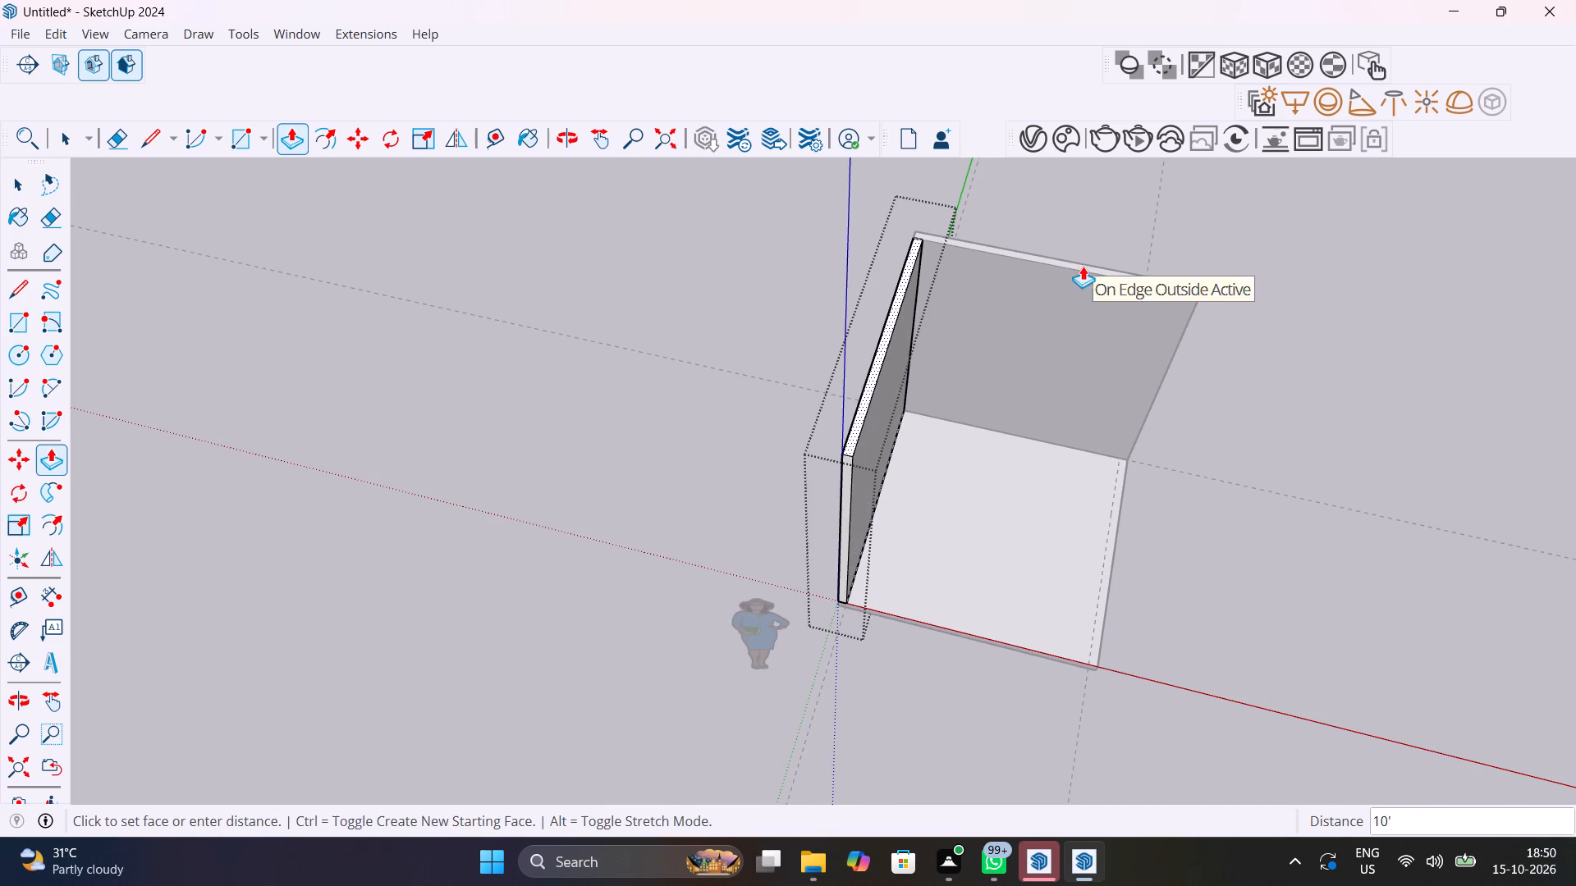
key(space)
click(1246, 525)
Draw a 4" wide rectangle along the slab's right edge, from the front corner to the guide at the back wall.
scroll(1113, 518, up, 4)
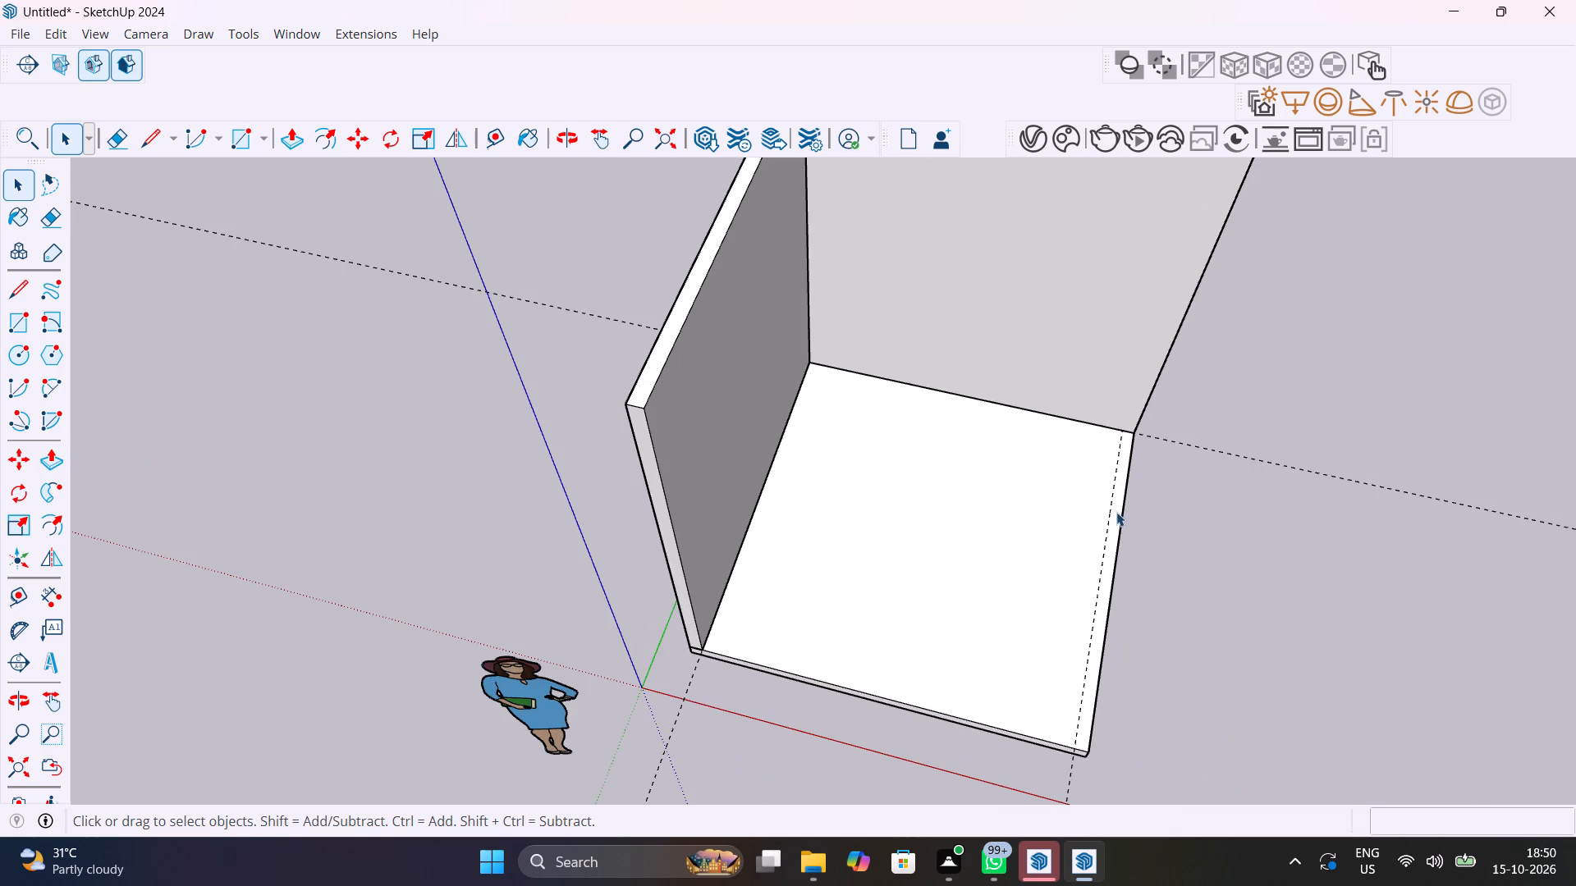
key(r)
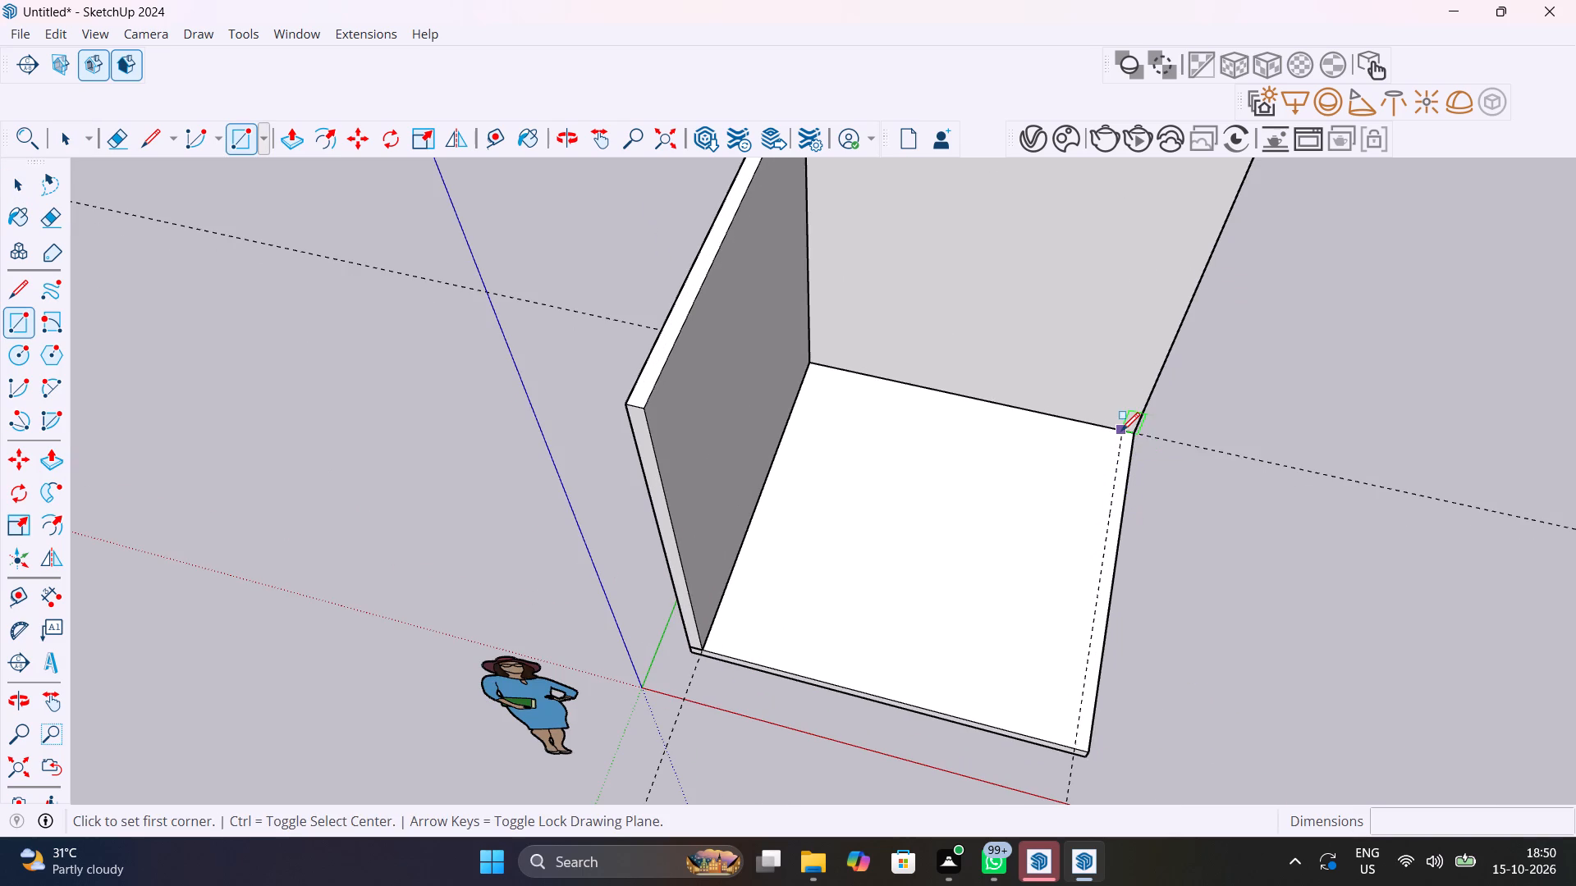
click(1121, 431)
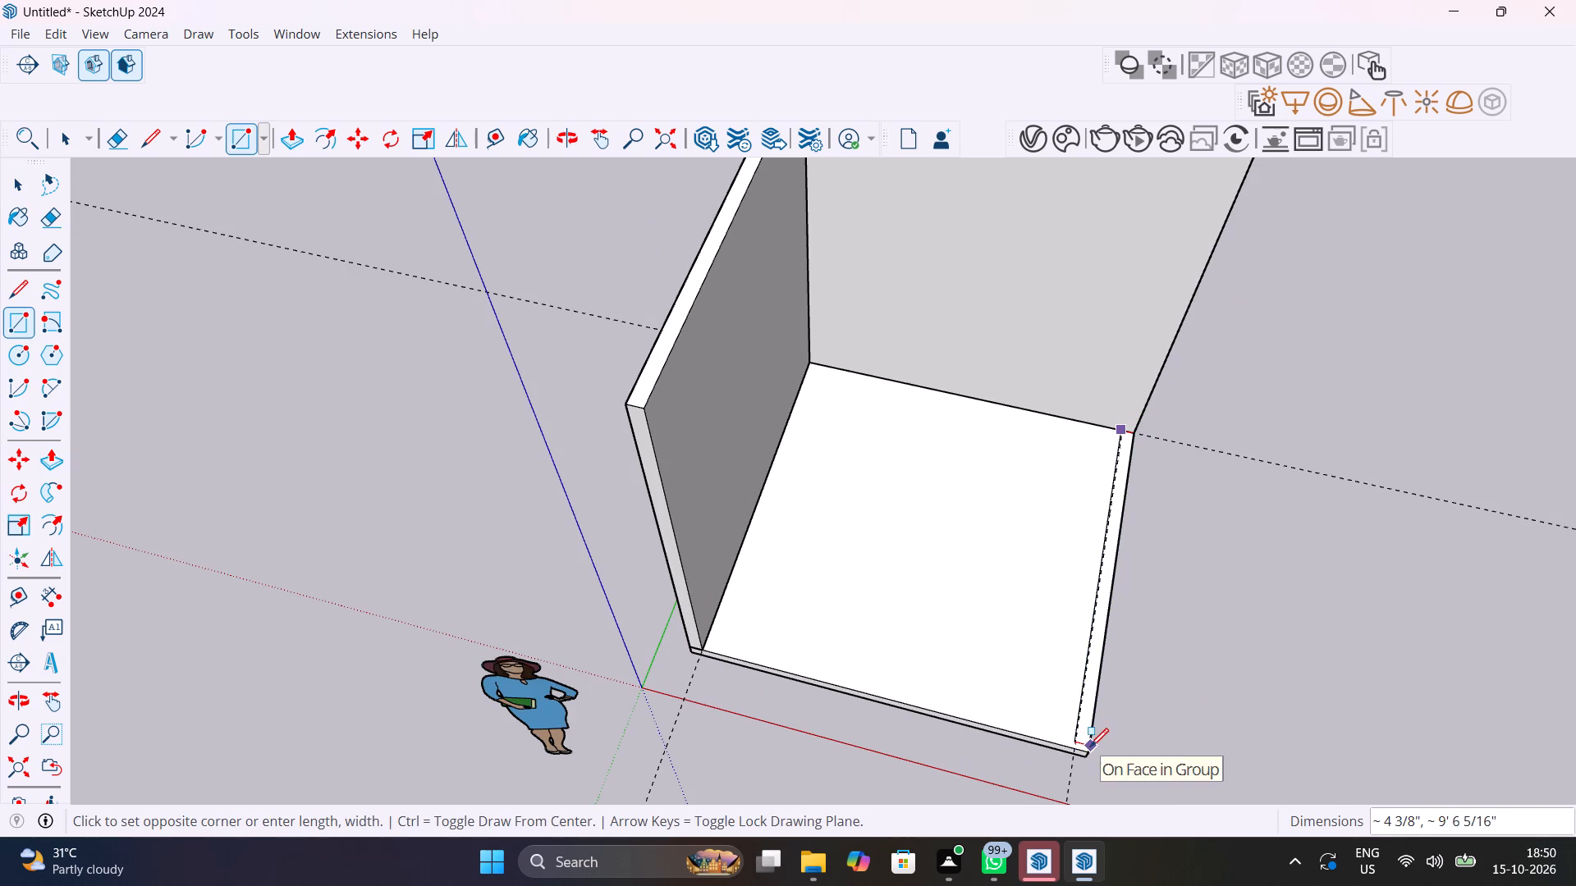
key(Escape)
click(1087, 752)
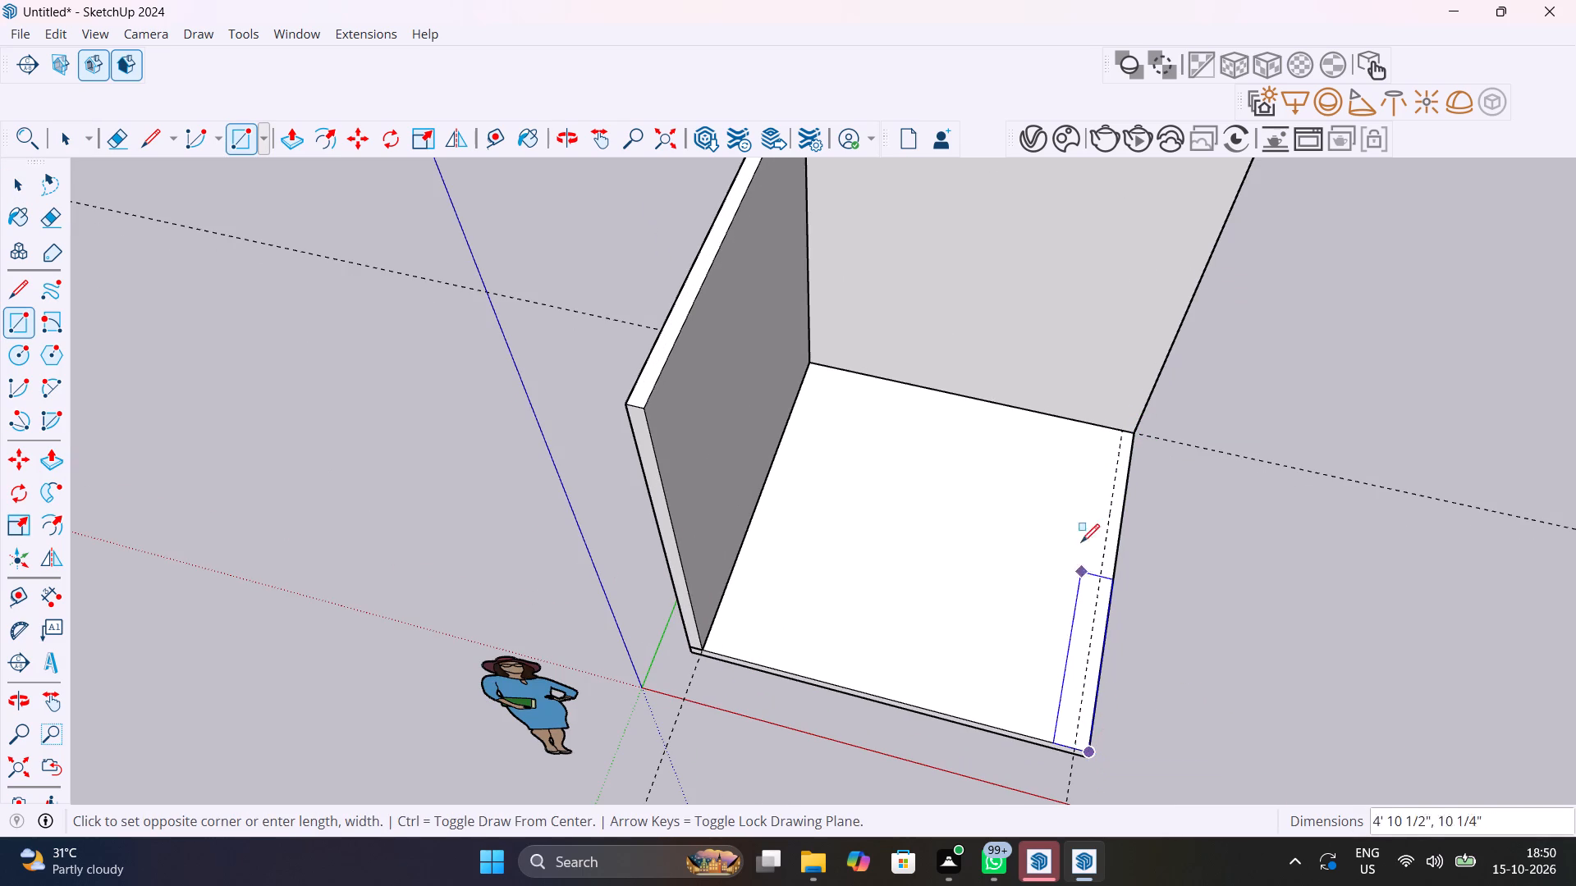
scroll(1122, 432, up, 8)
click(1122, 432)
Make the right-edge strip, including its edges, a group.
key(space)
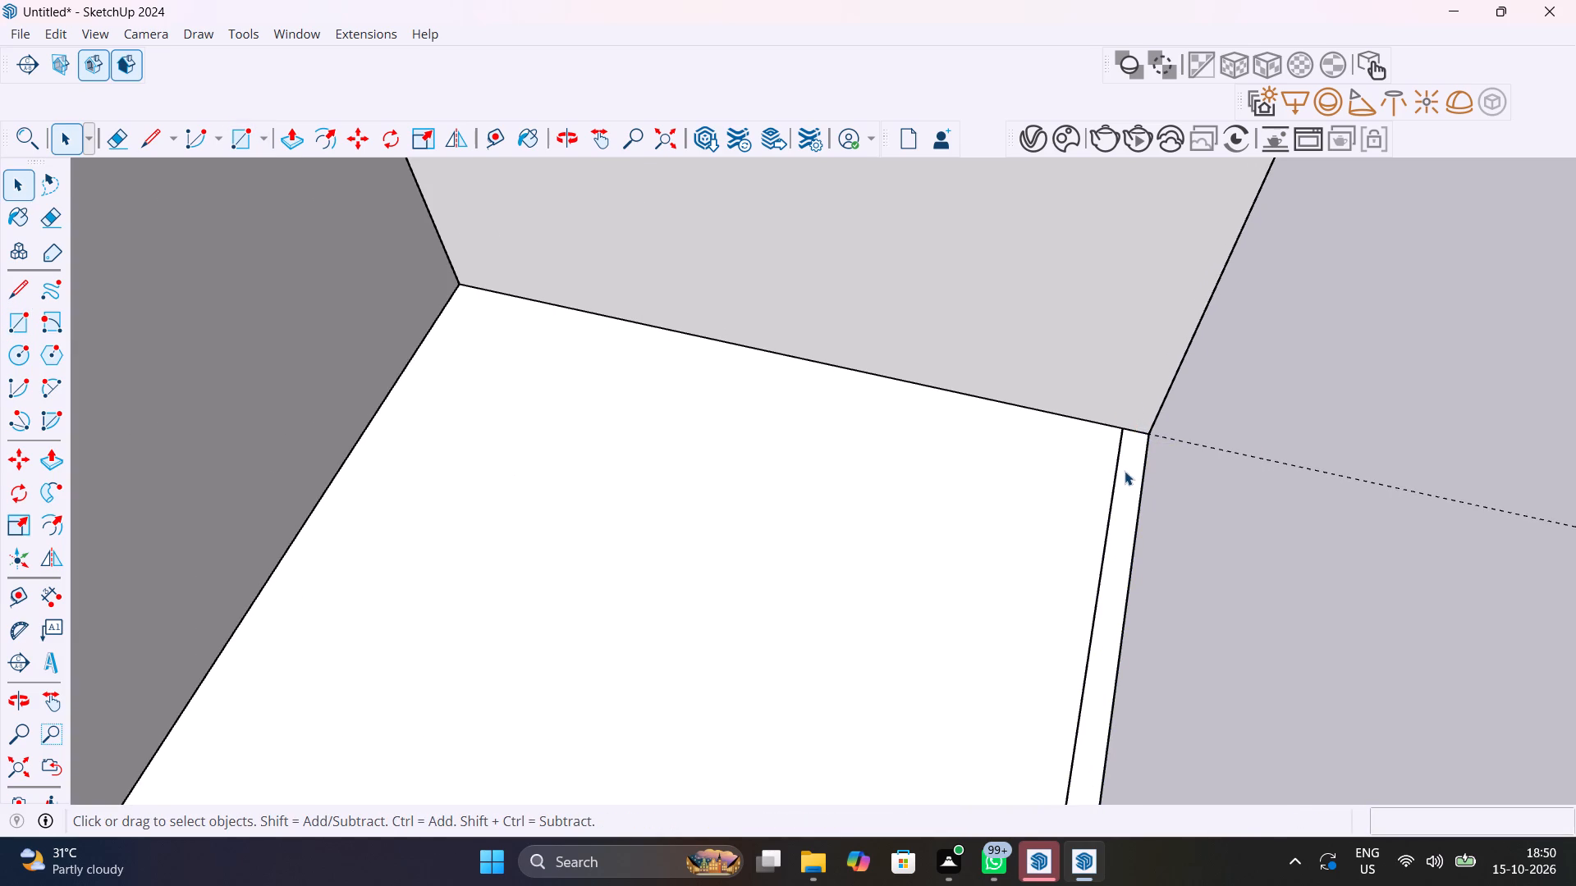
triple_click(1125, 471)
right_click(1125, 471)
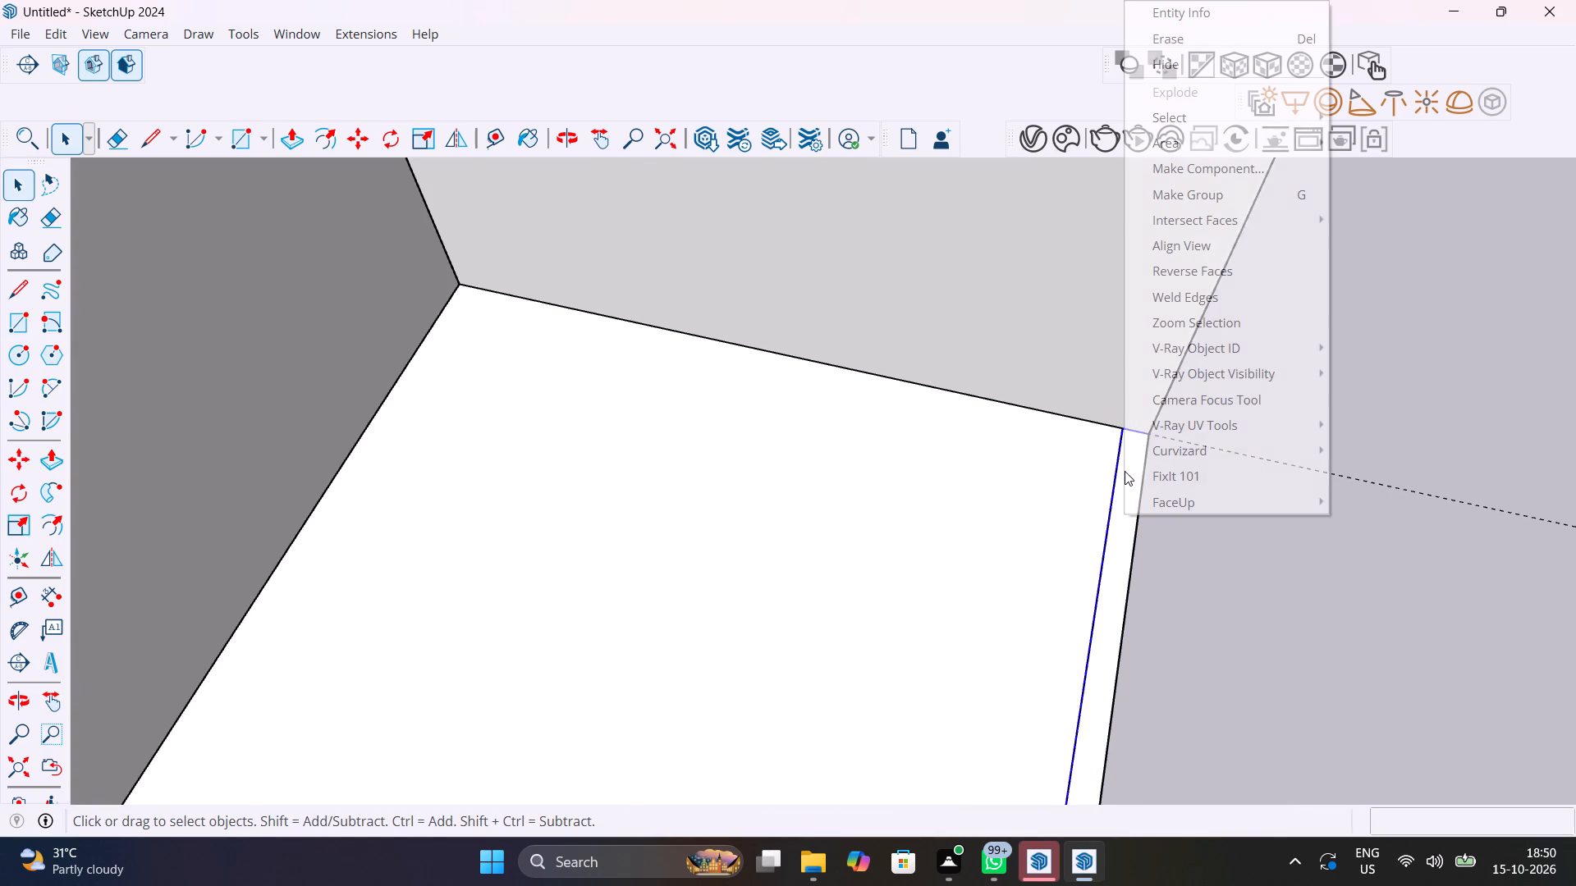
click(1186, 208)
click(1187, 203)
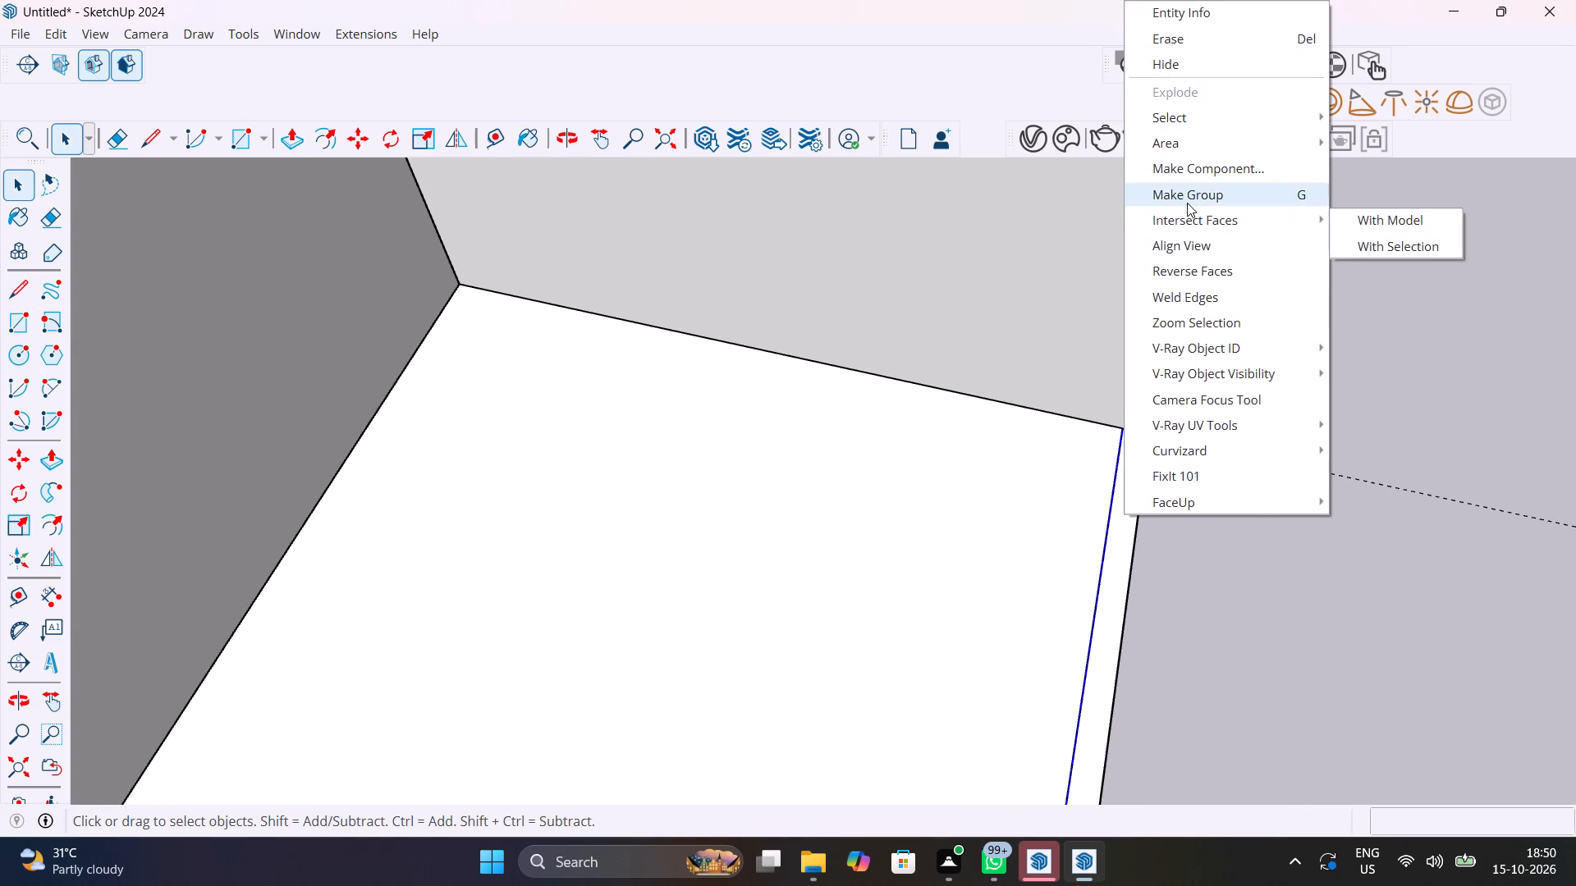
Push/Pull the right strip's face up 10' inside its group to form the right wall, matching the left wall's top.
double_click(1124, 491)
key(p)
click(1124, 491)
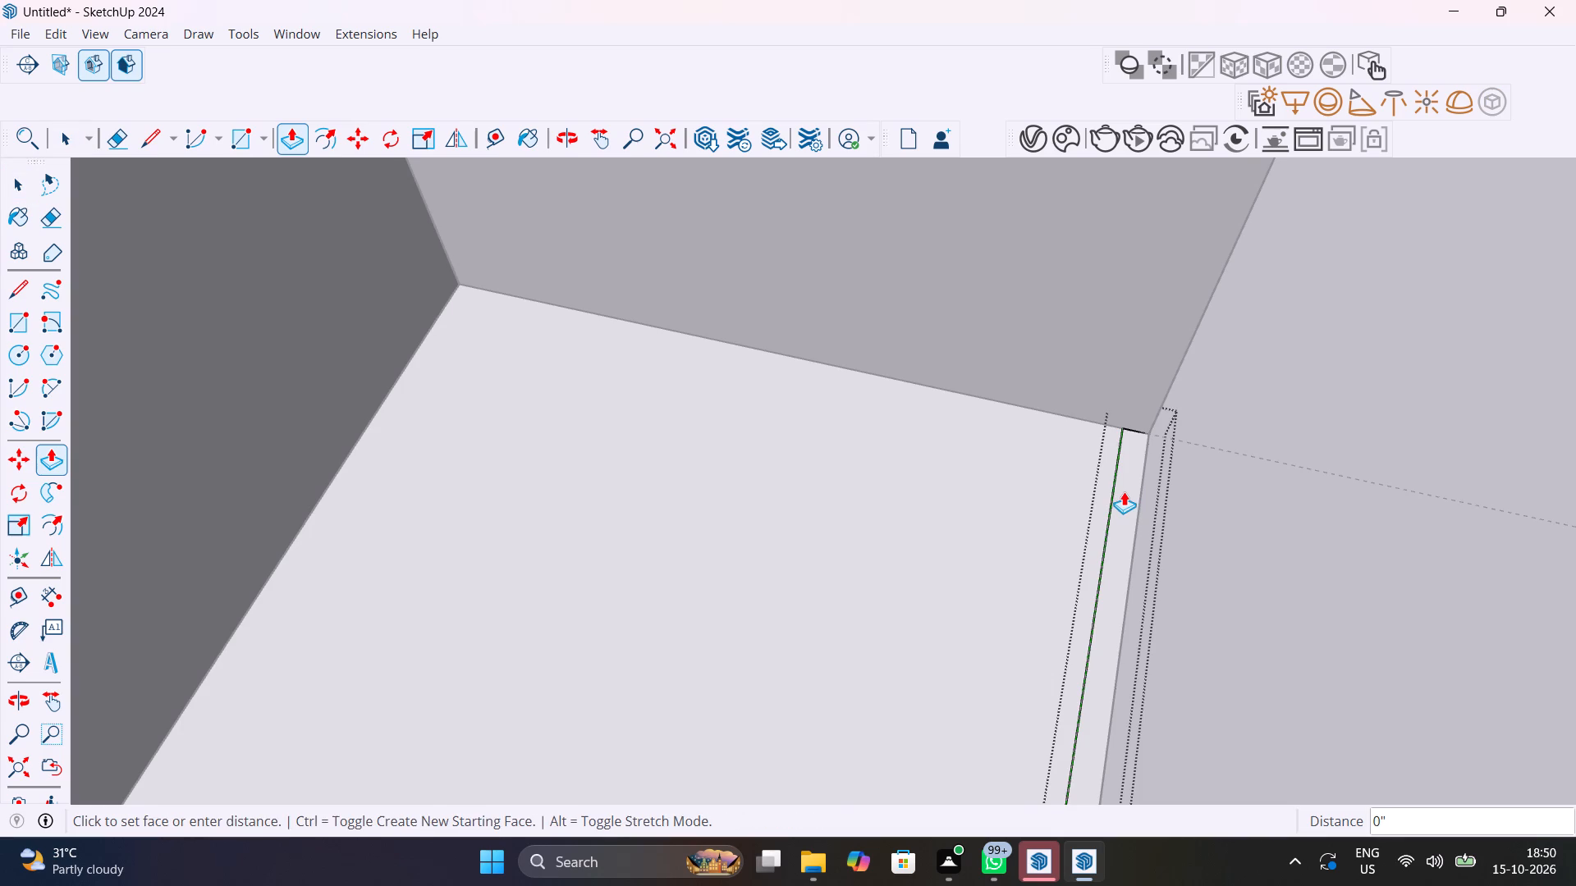
scroll(1143, 418, down, 6)
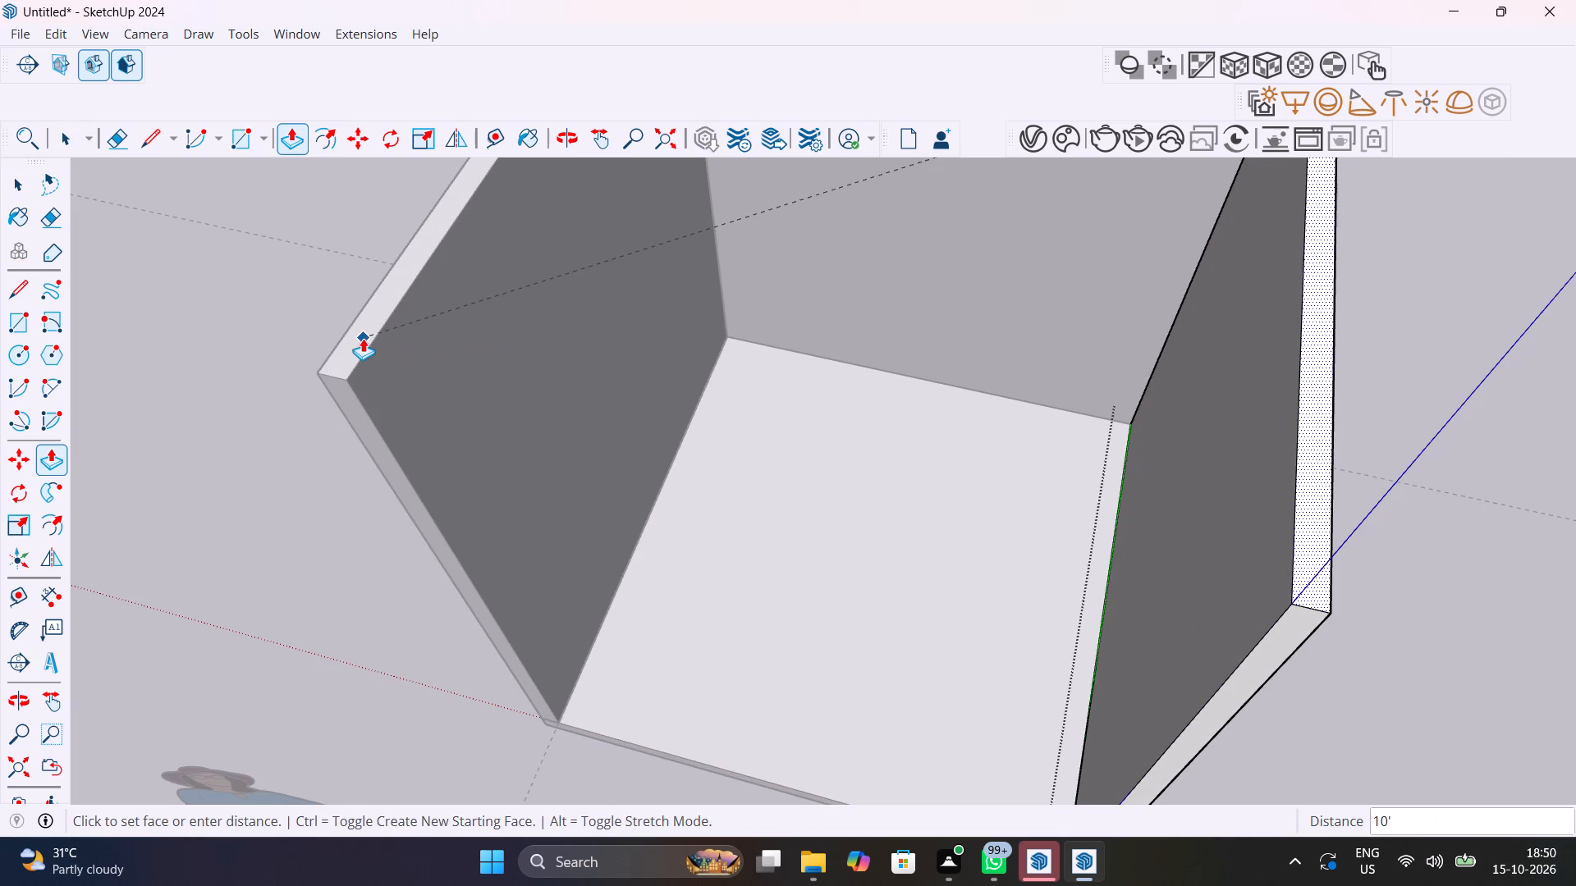
click(363, 338)
key(space)
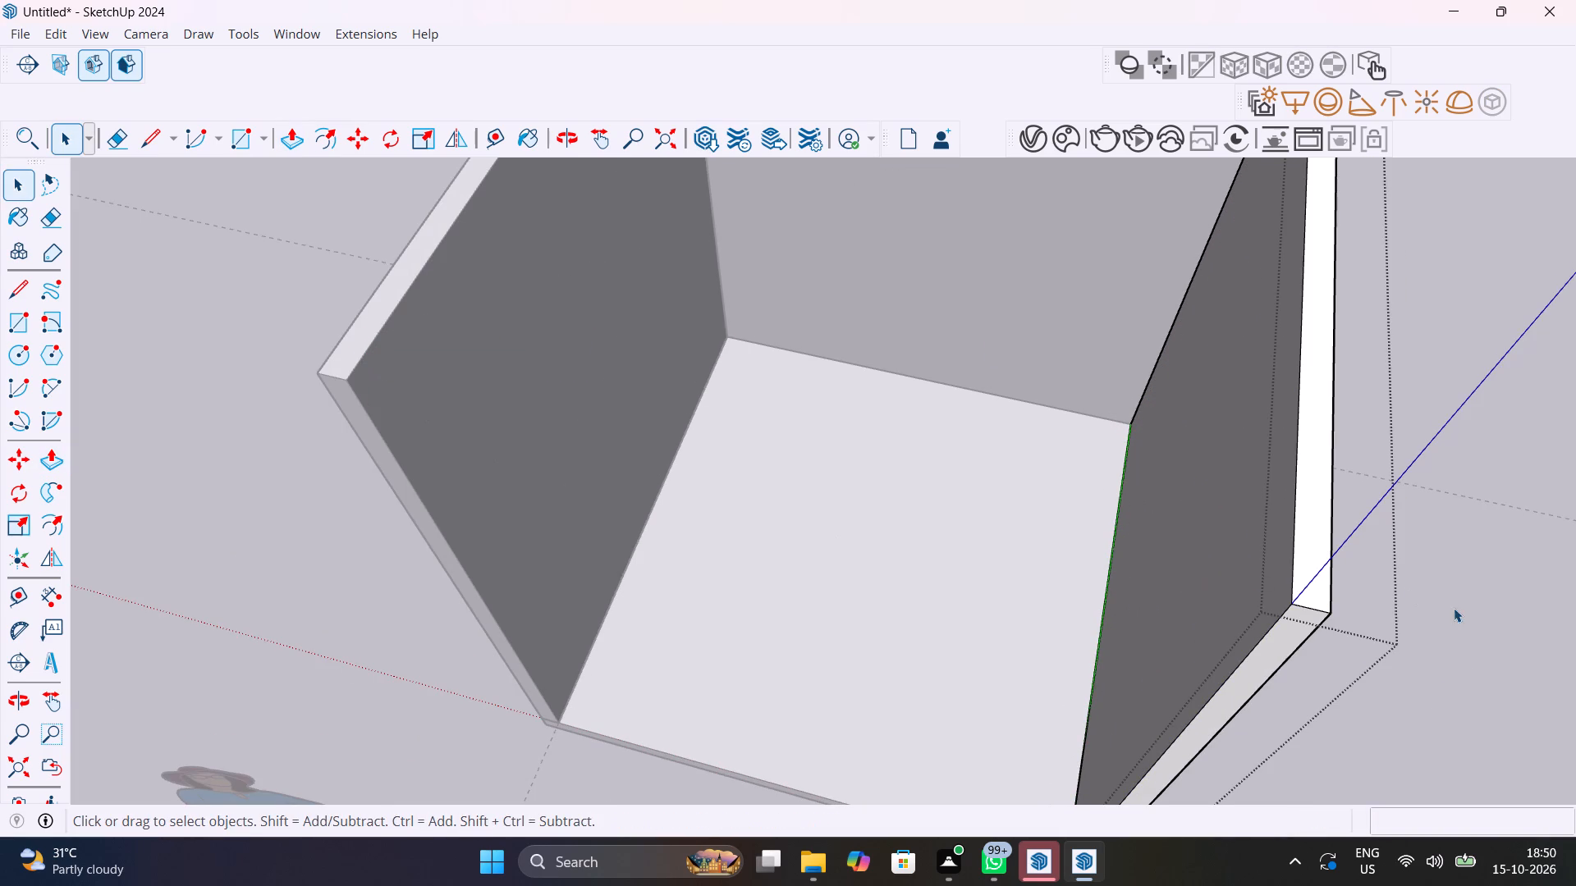
click(1450, 610)
Place a guide on the floor 2' in front of the back wall with the Tape Measure.
scroll(1349, 588, down, 3)
middle_drag(1355, 598, 1409, 453)
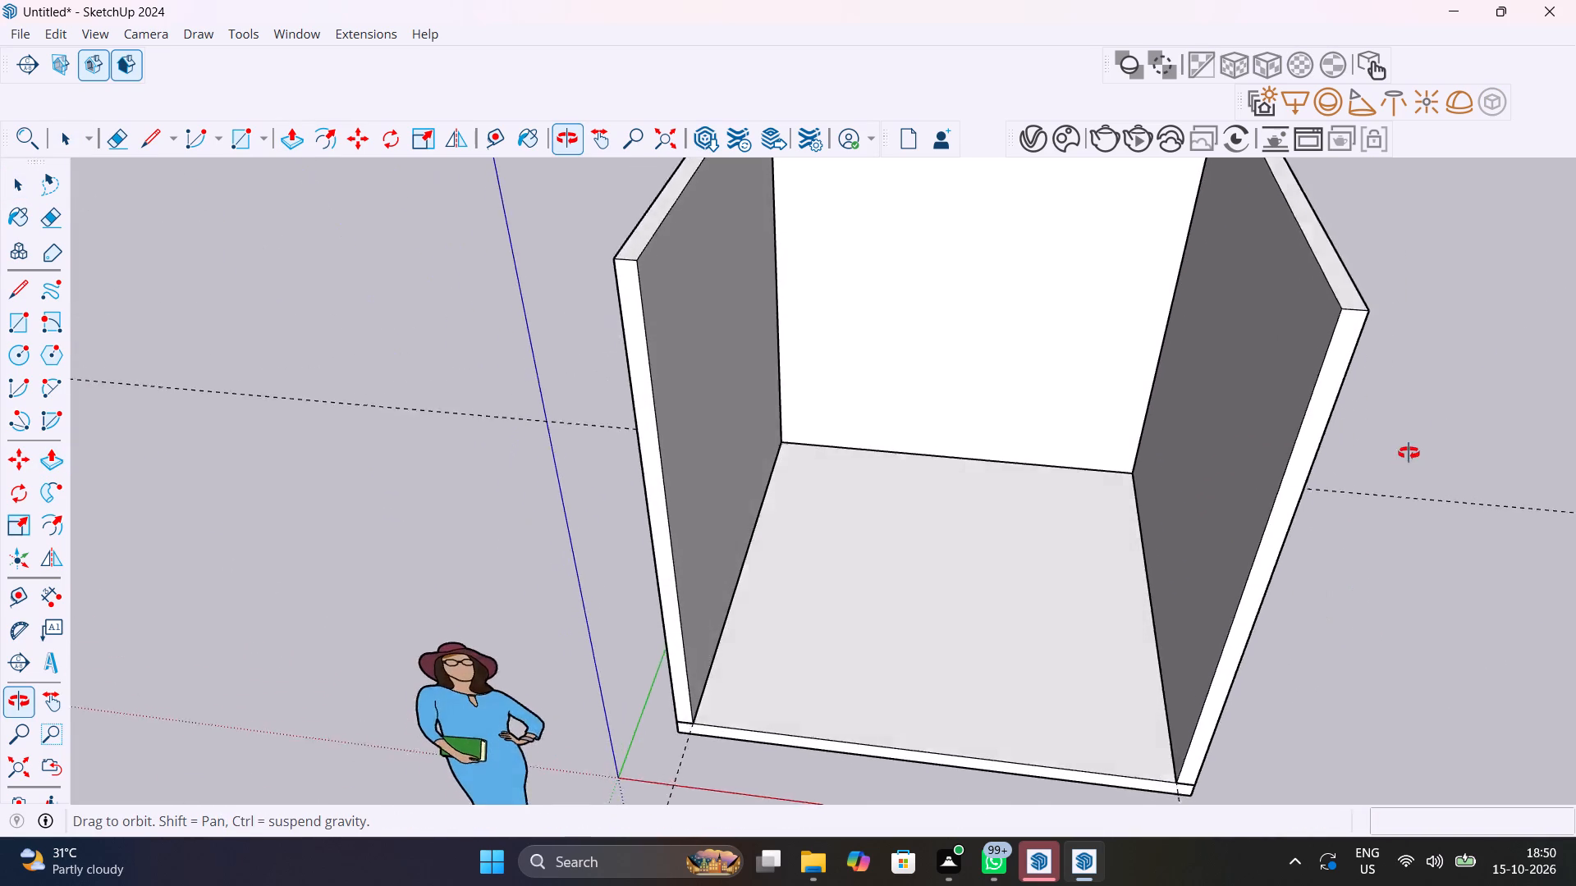
middle_drag(1409, 453, 1246, 381)
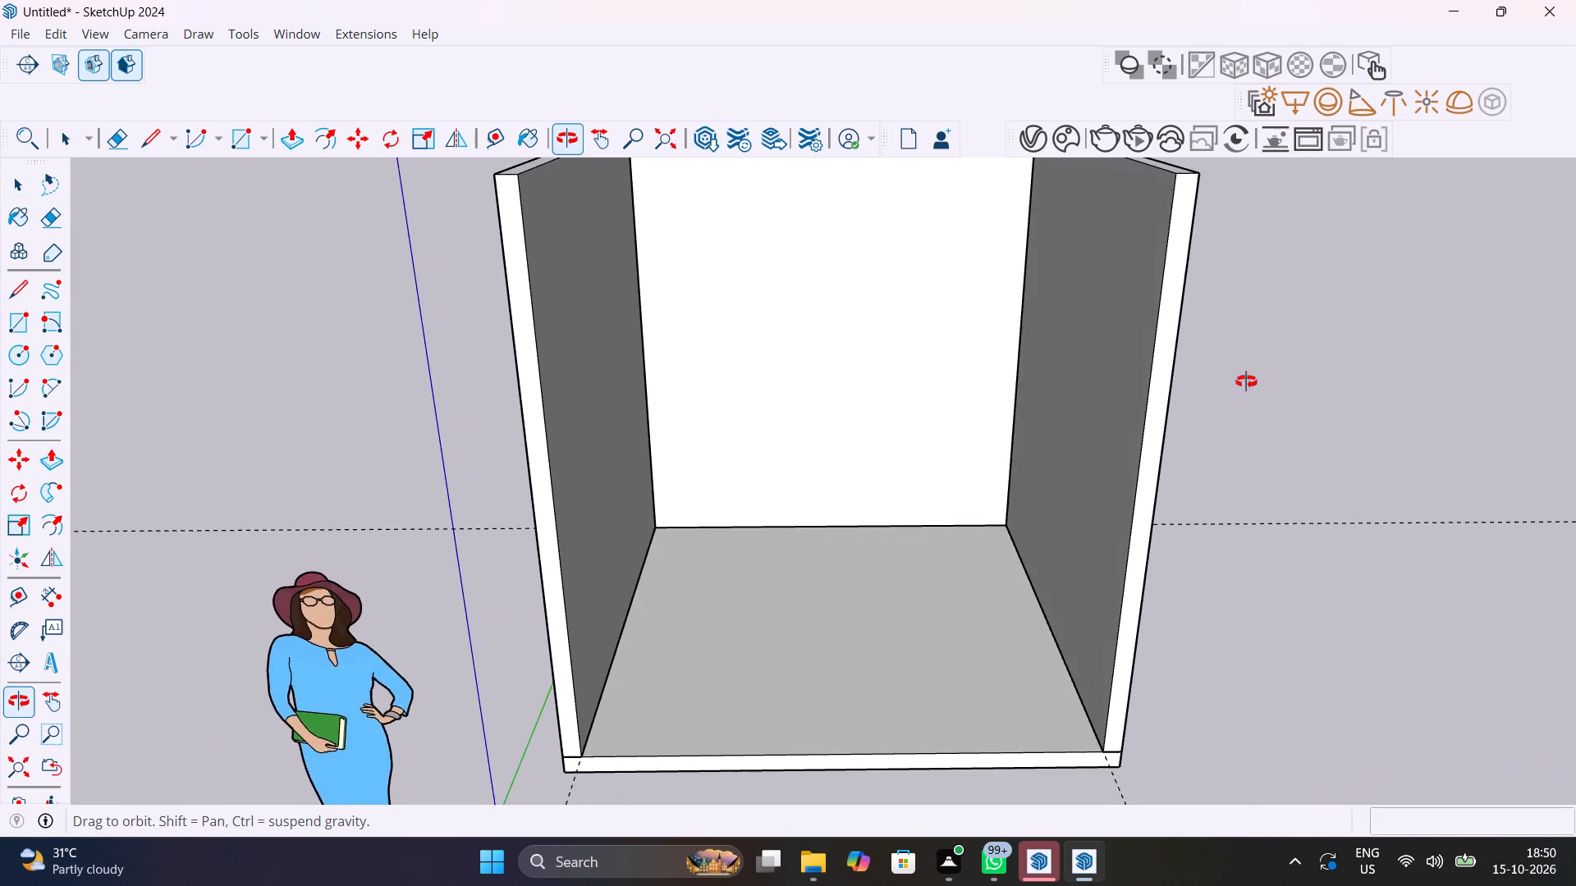
middle_drag(1246, 381, 1275, 450)
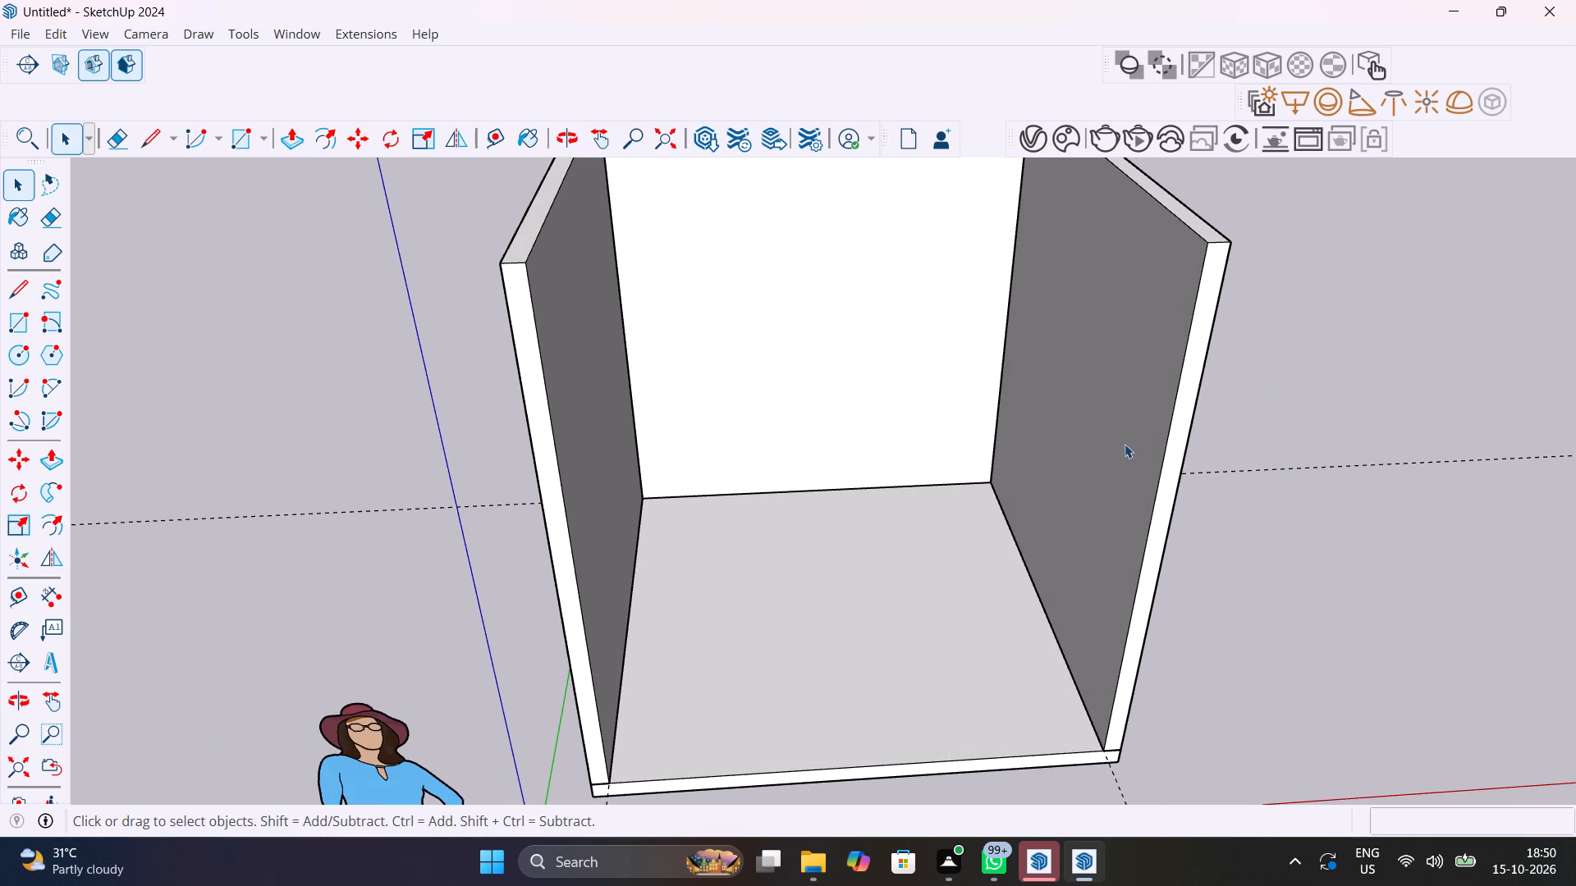
scroll(827, 486, up, 4)
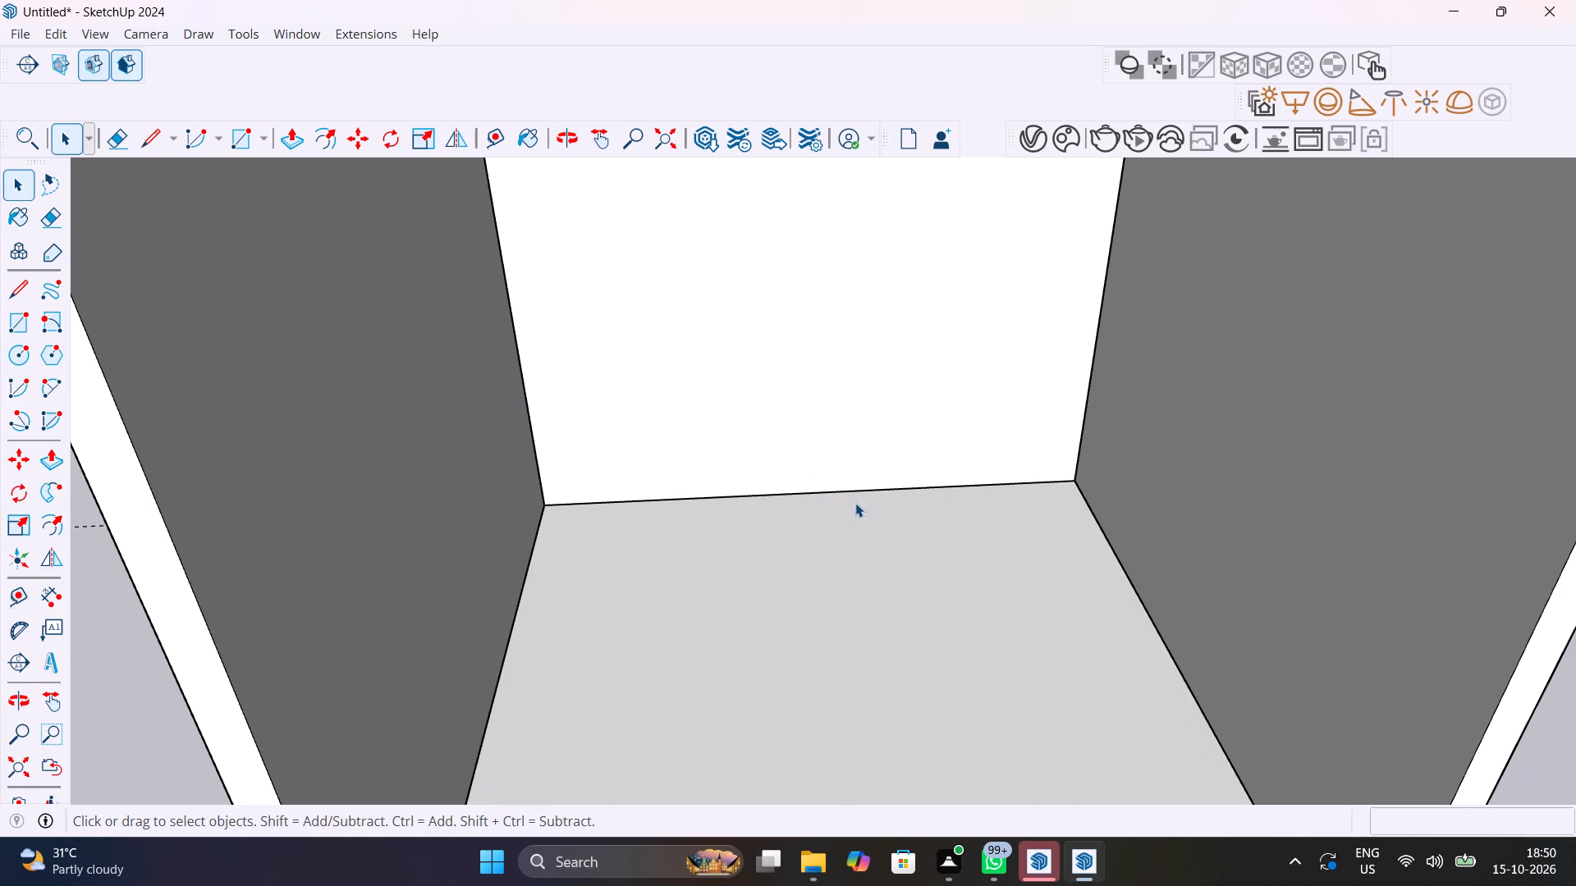
key(t)
click(855, 486)
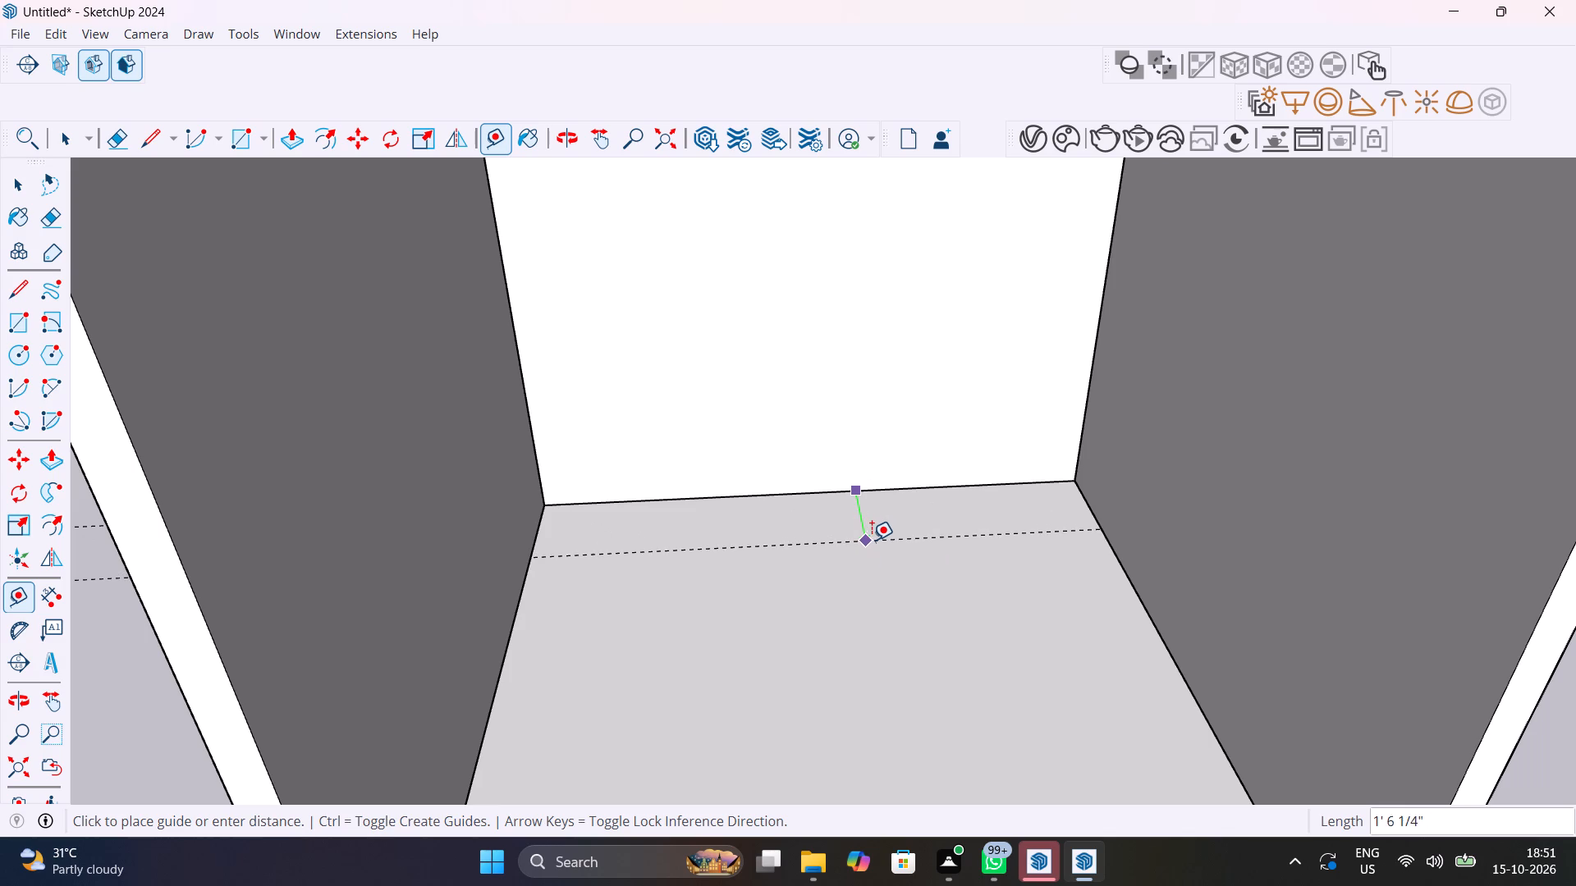
text(2')
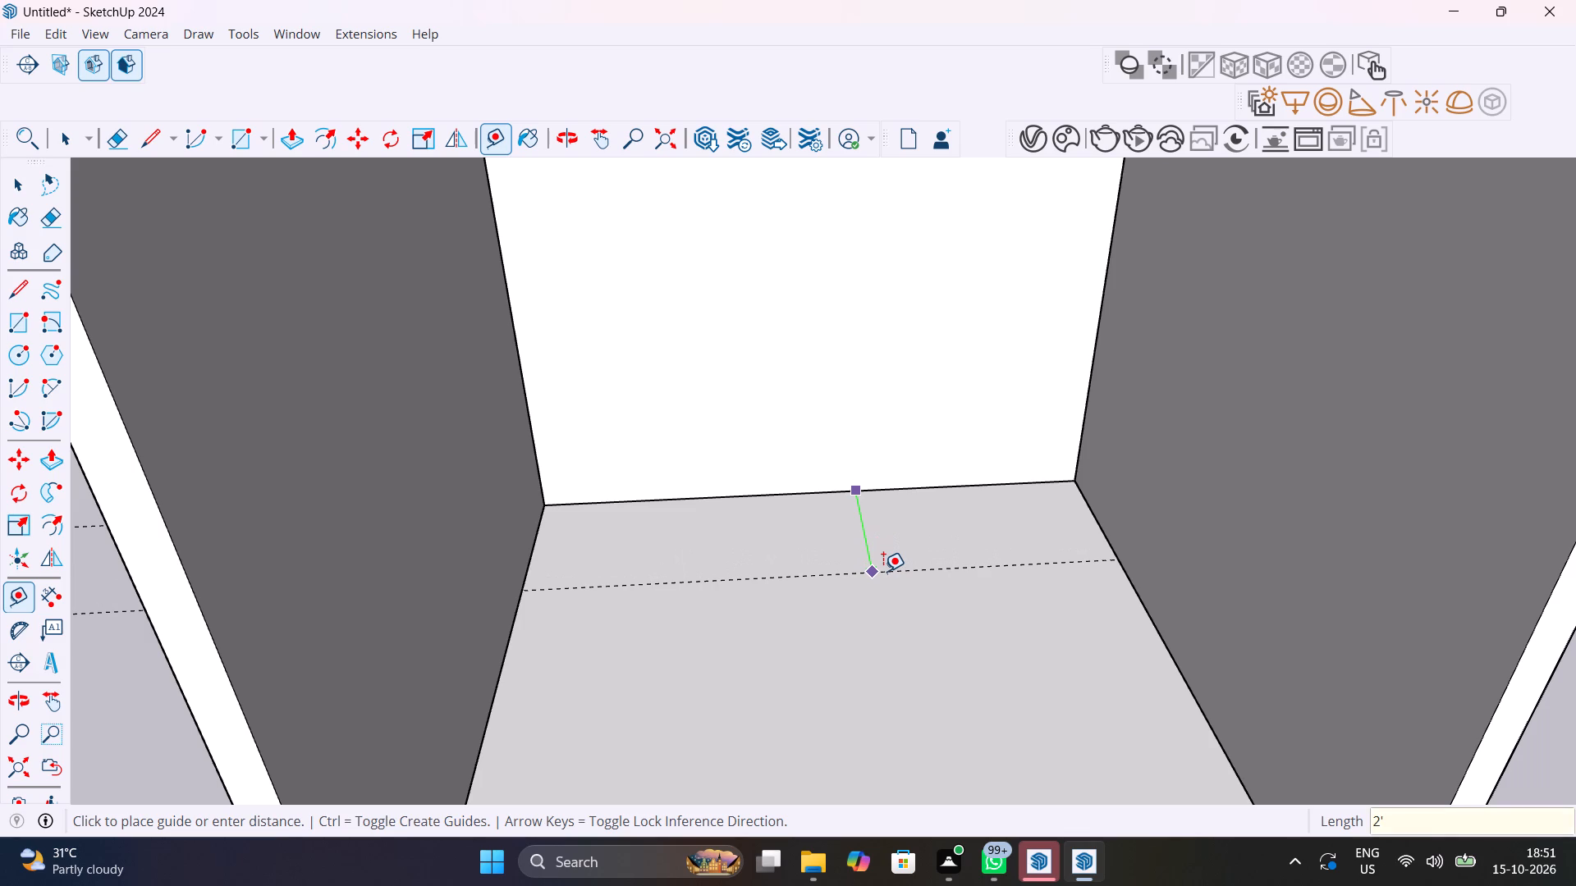
key(Return)
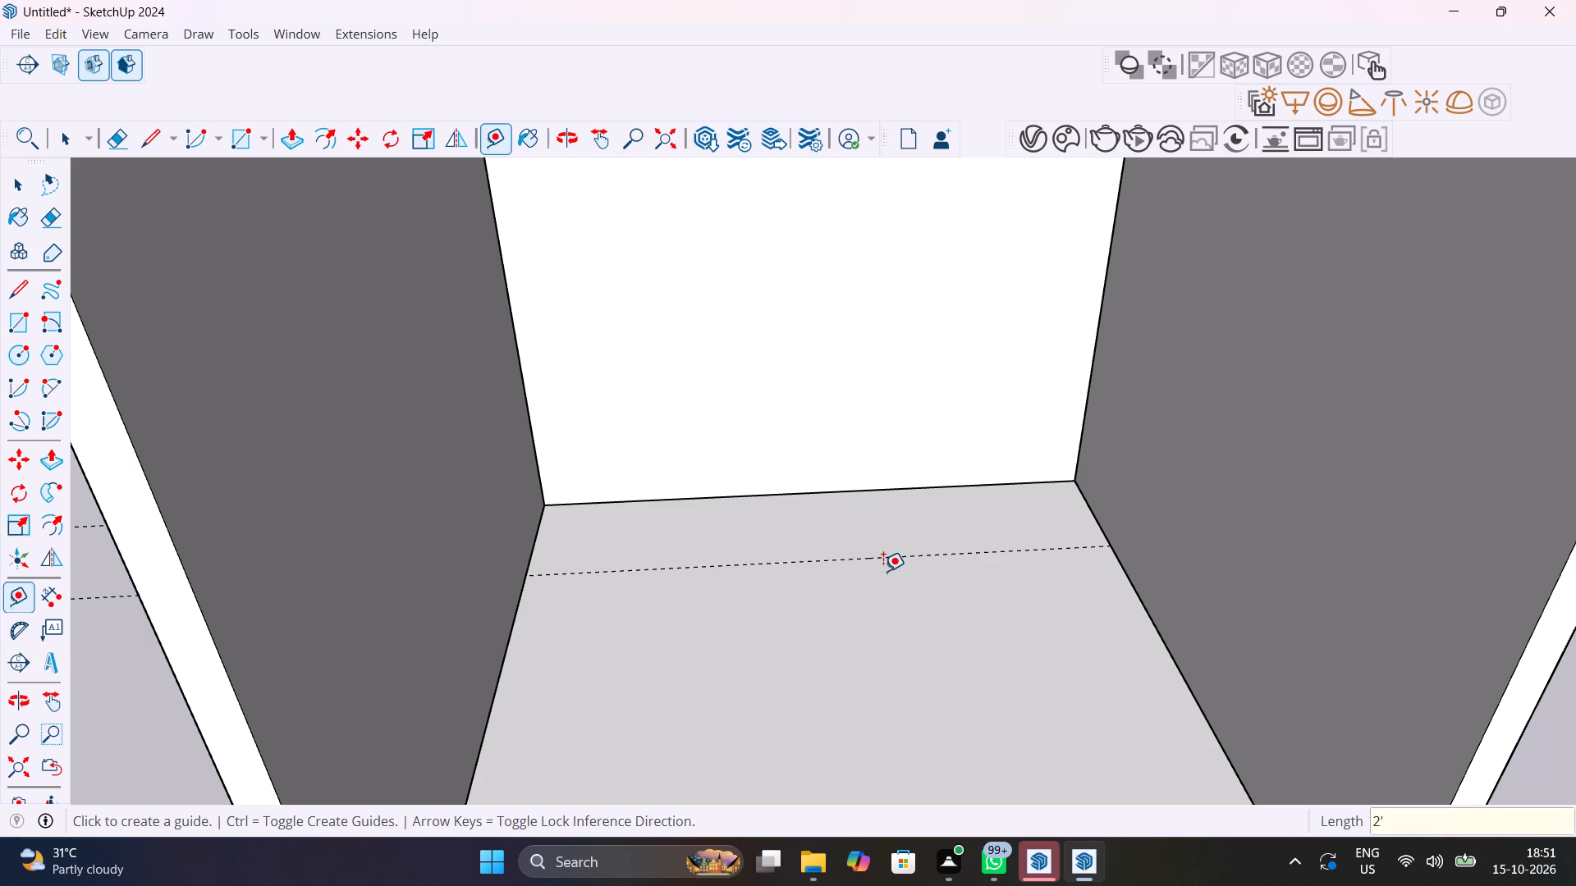
Hide the right wall group.
key(space)
click(1294, 504)
right_click(1294, 504)
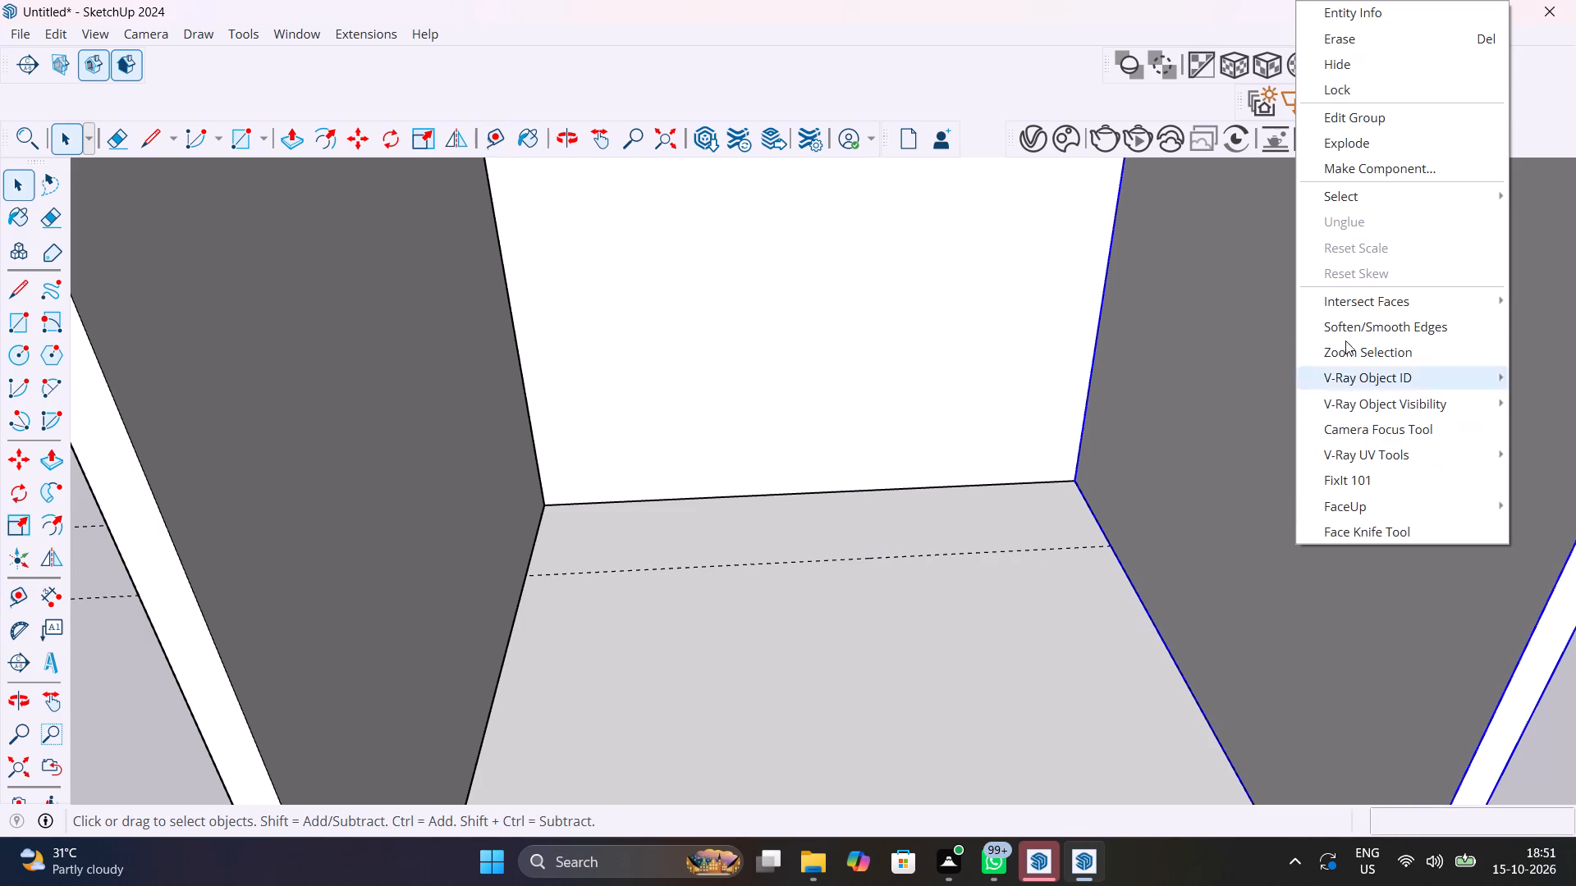
click(1347, 65)
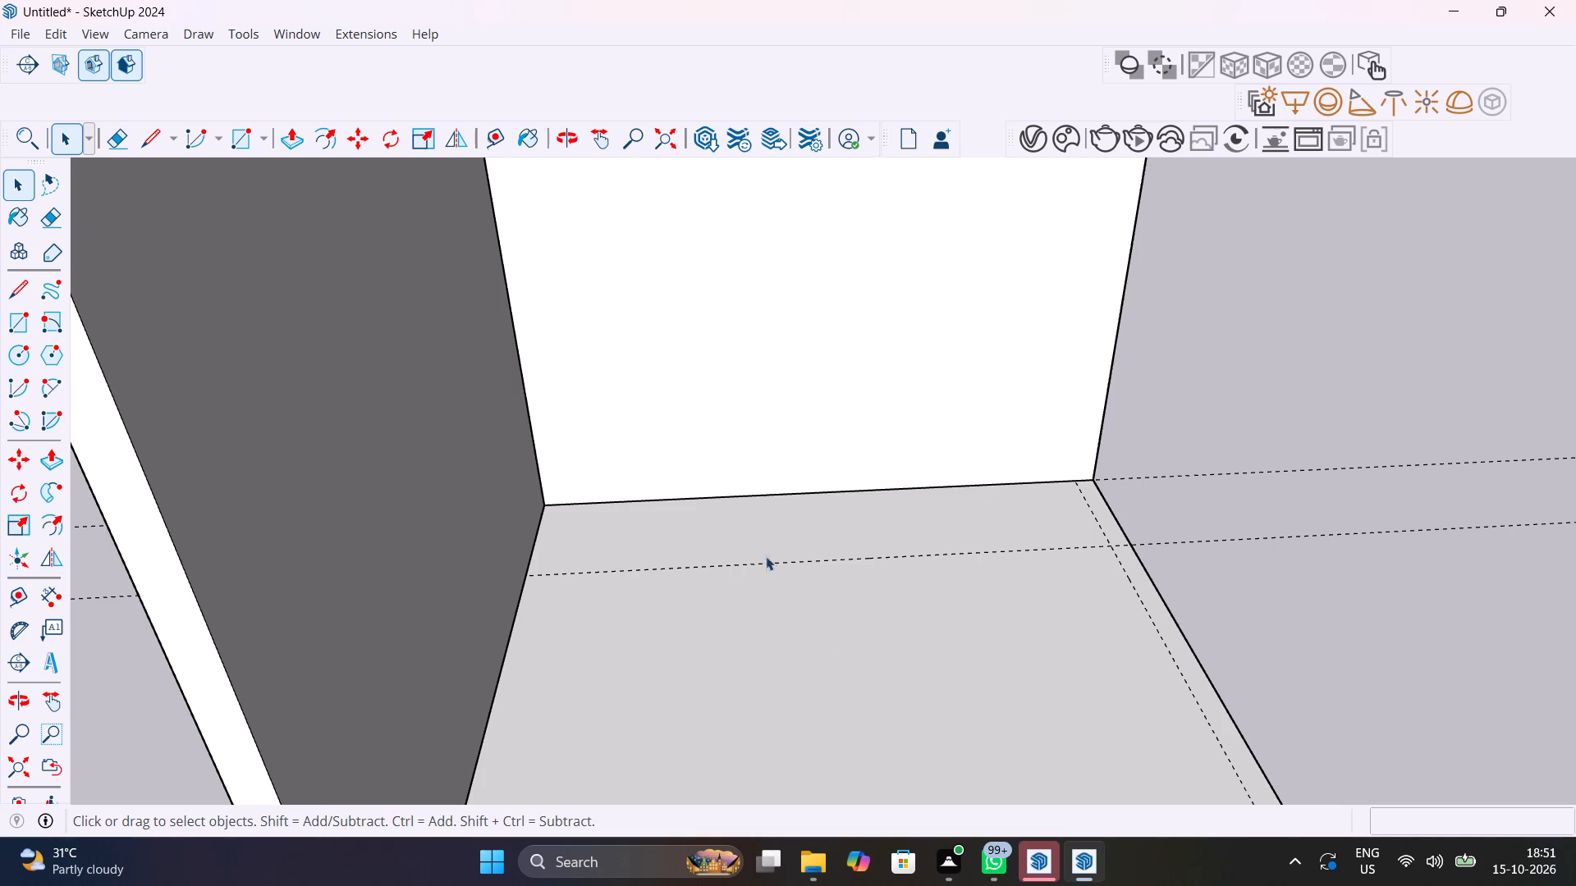
Place a floor guide 4' from the left wall's inner face and parallel to it, and revise its offset to 6'.
key(r)
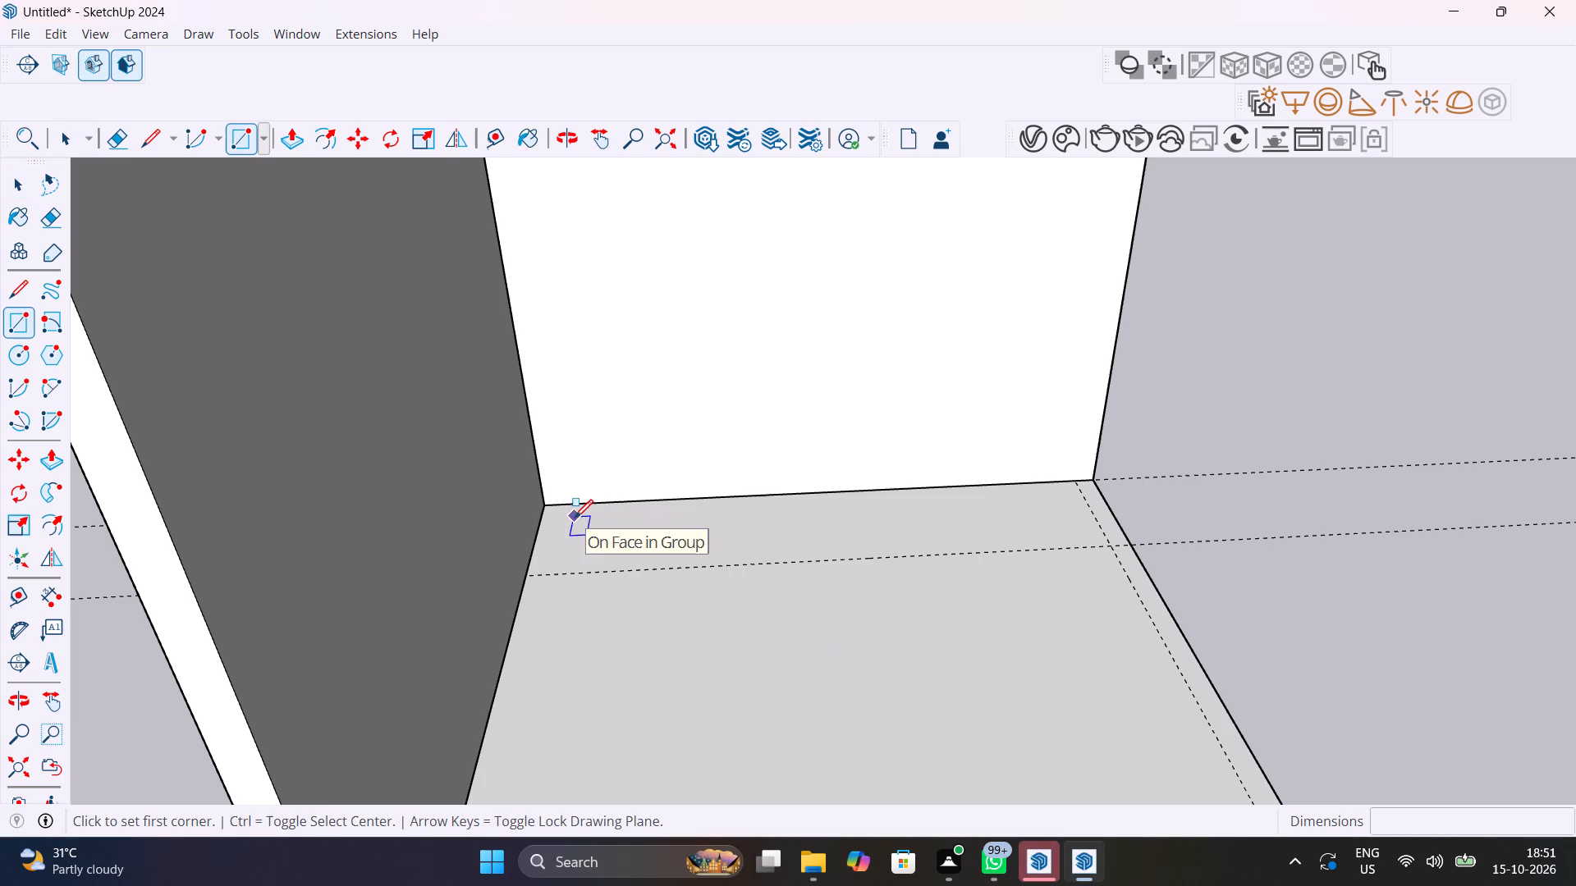
key(space)
text(T)
click(537, 541)
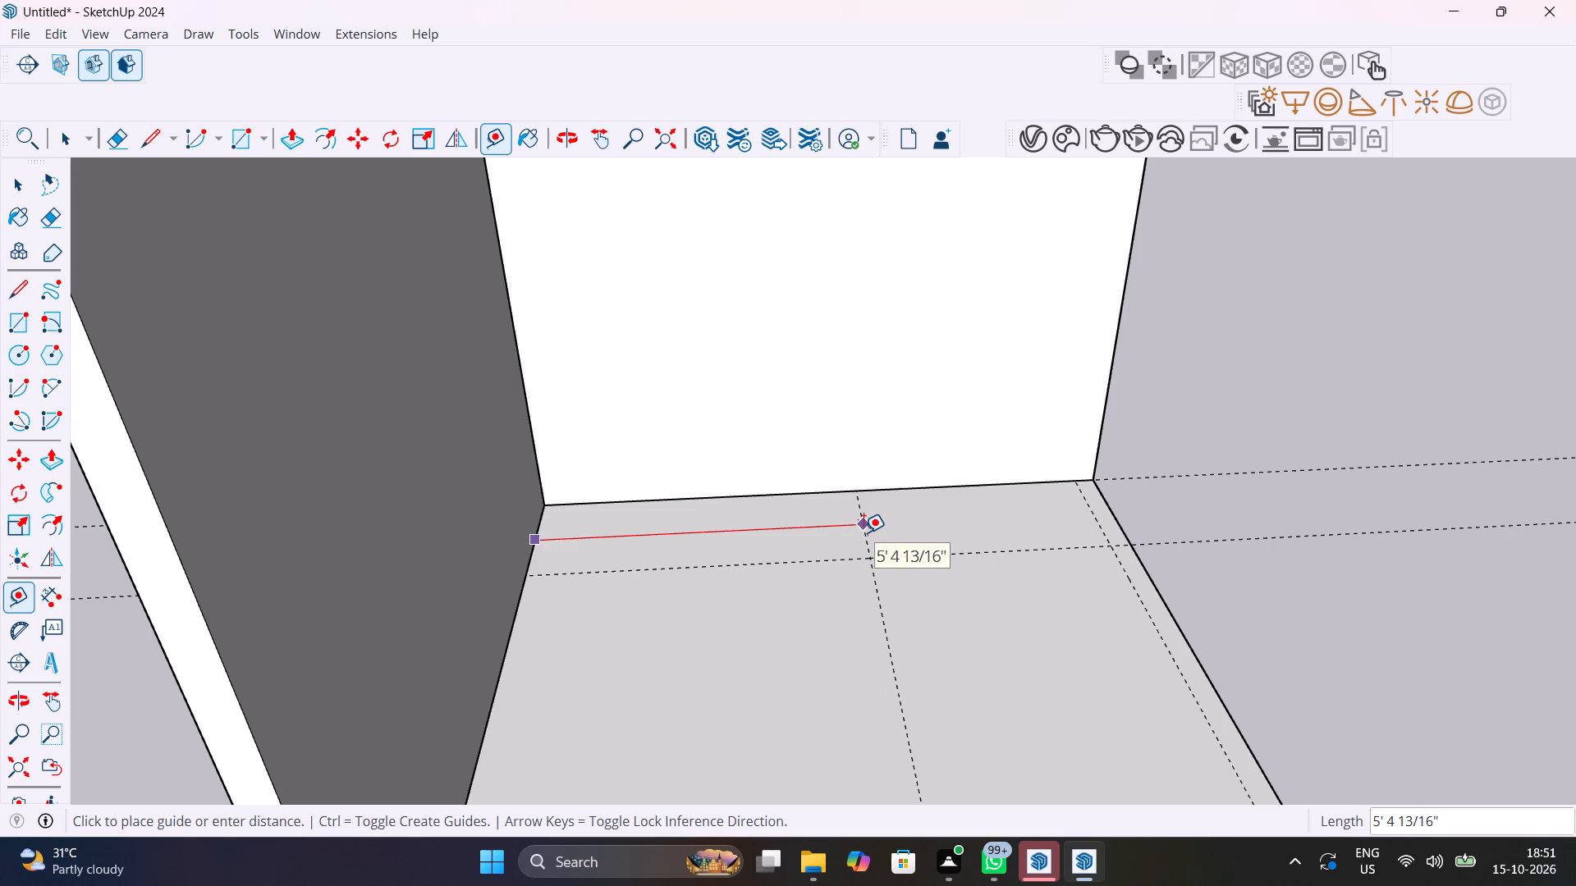
text(4')
key(Return)
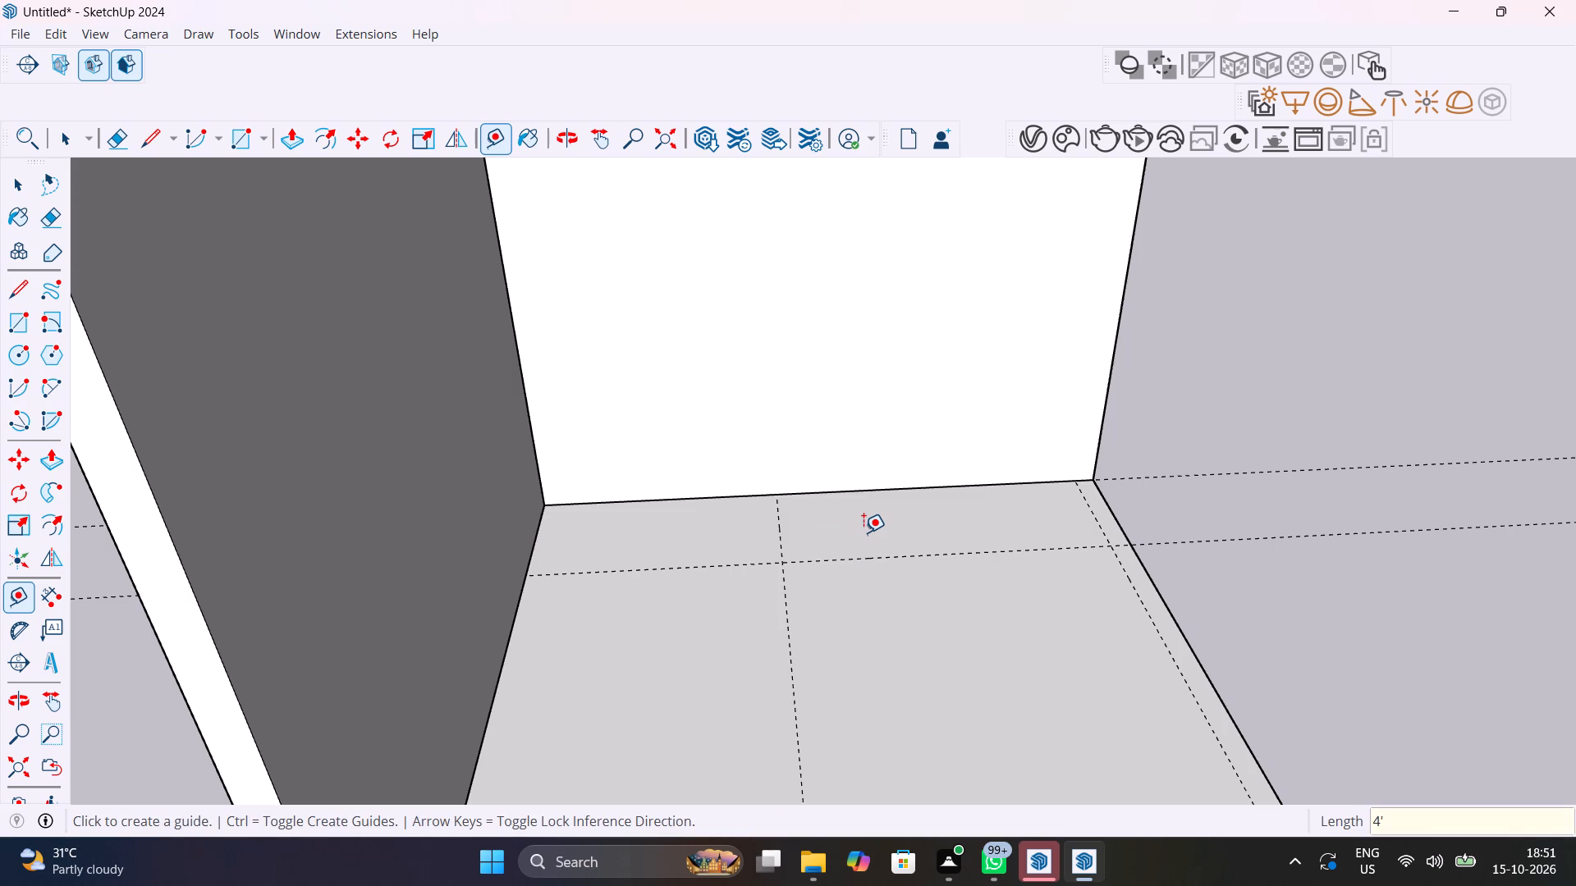
text(6')
key(Return)
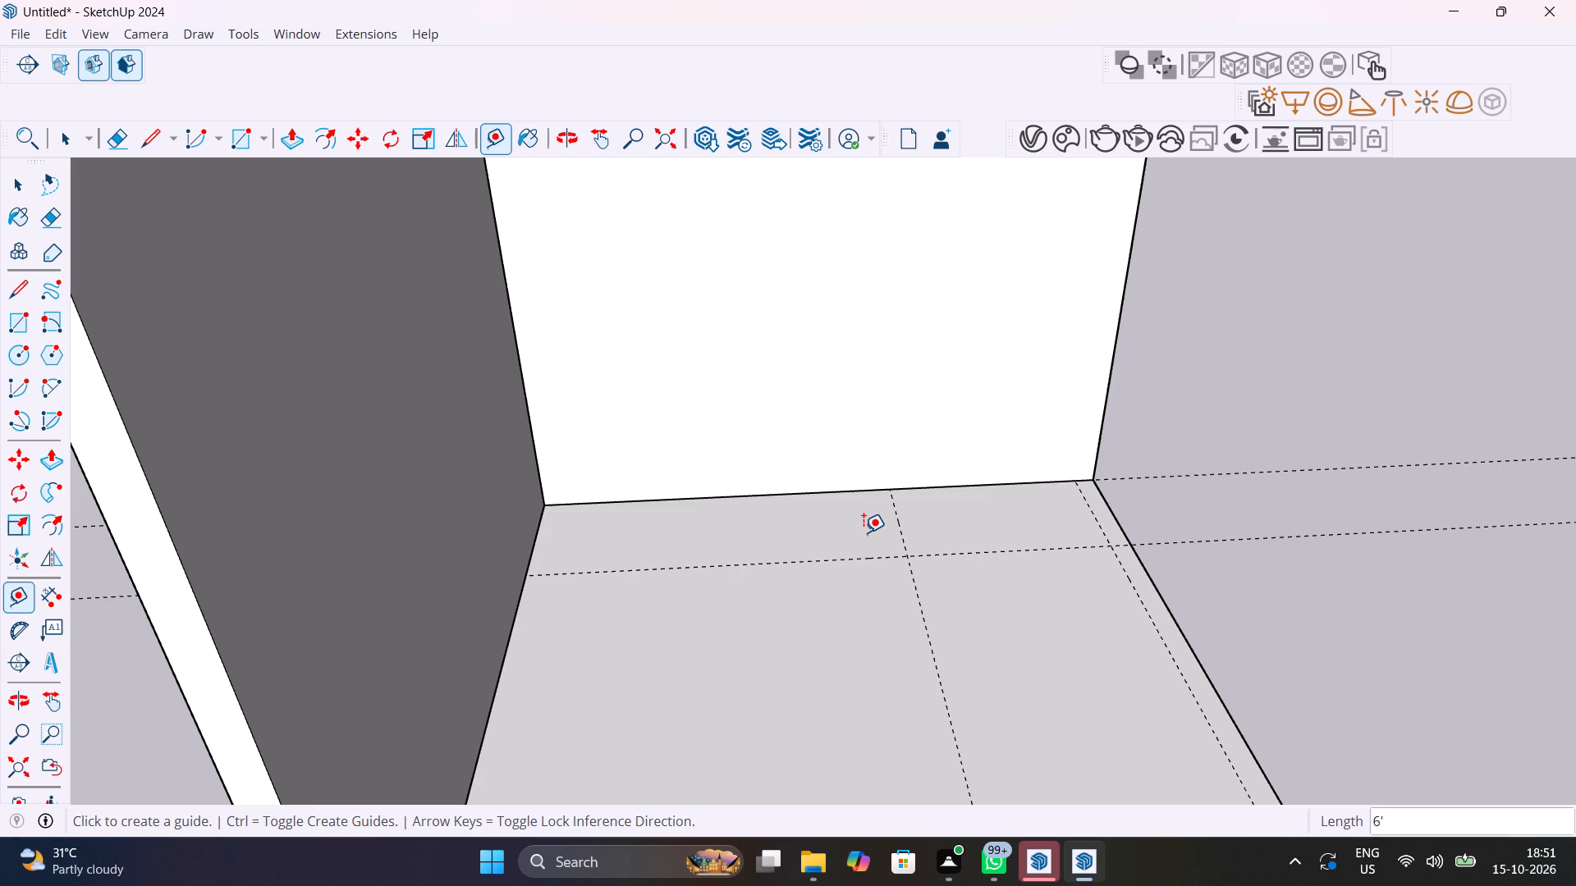
key(space)
click(864, 532)
click(854, 536)
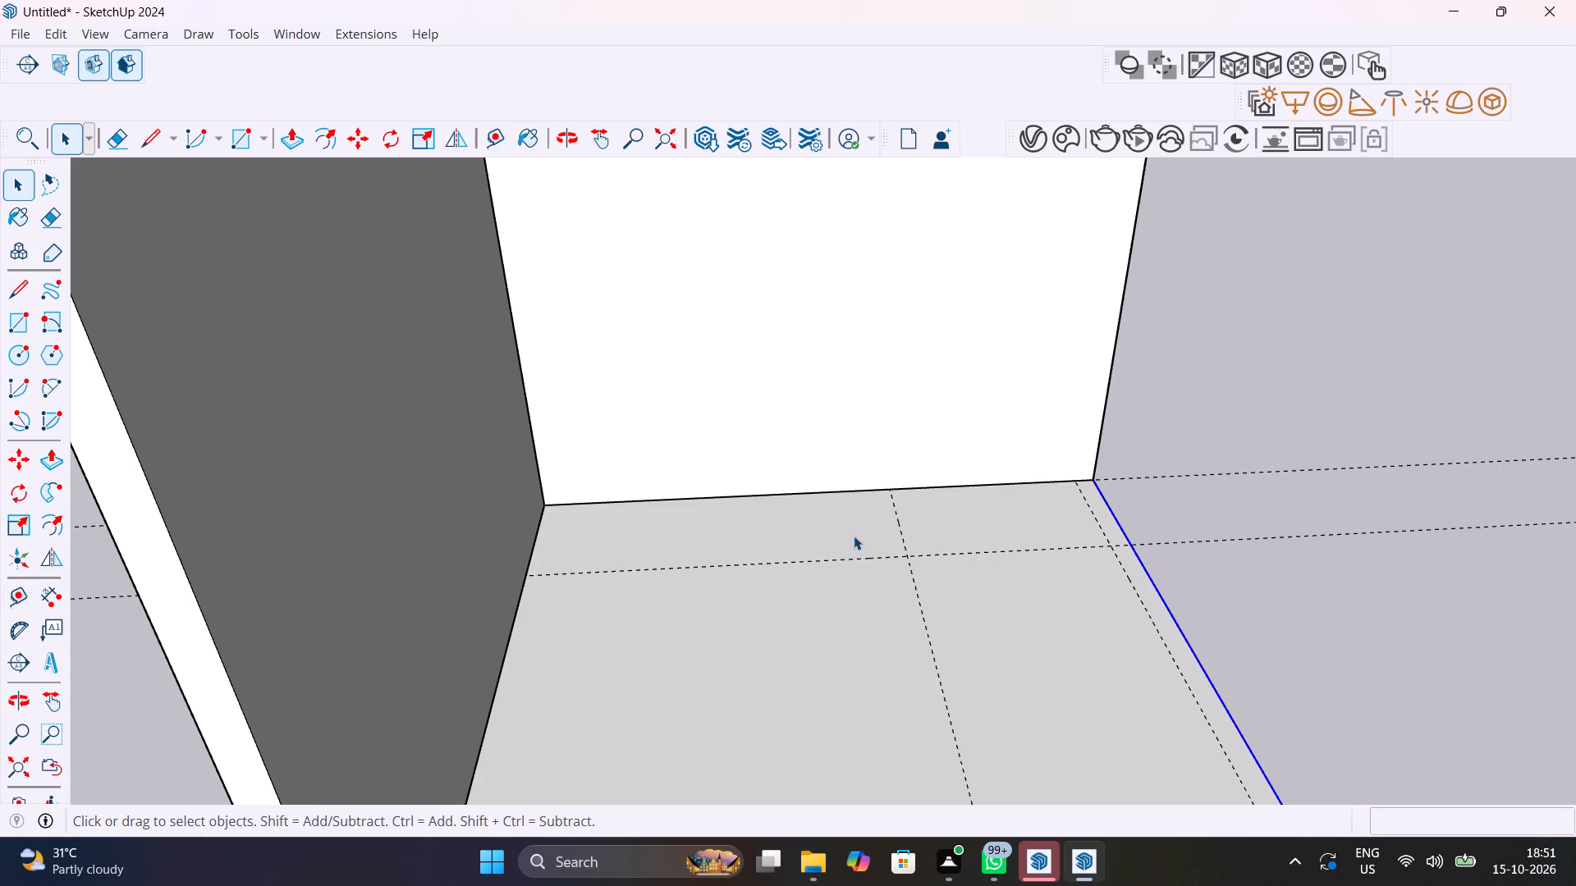
click(1204, 502)
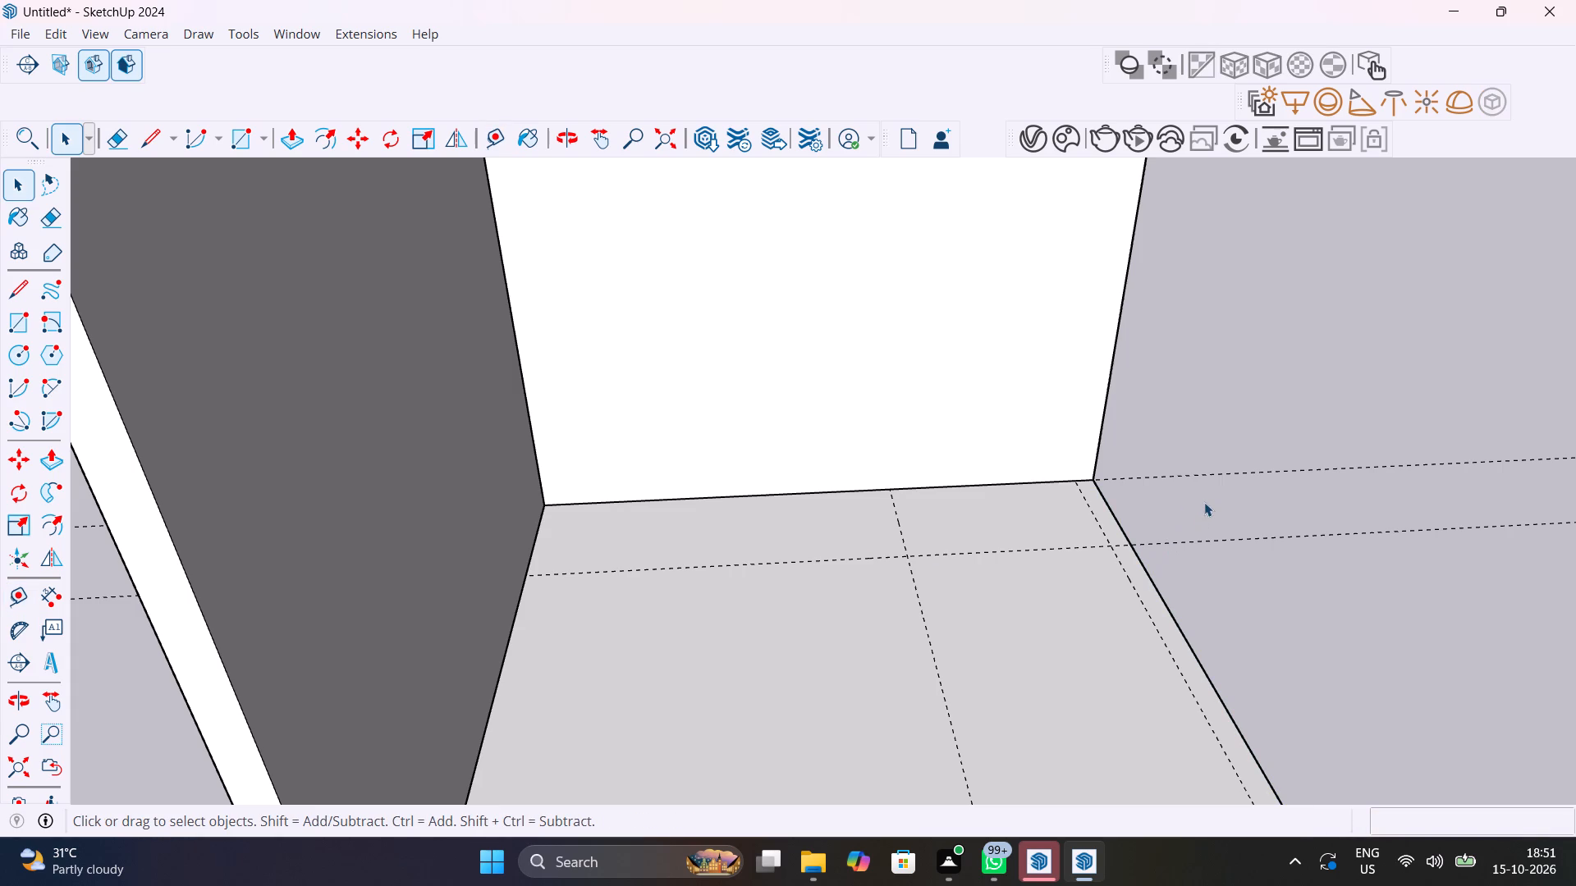
Draw a 6' by 2' rectangle on the floor in the back-left corner, bounded by the walls and guides.
key(r)
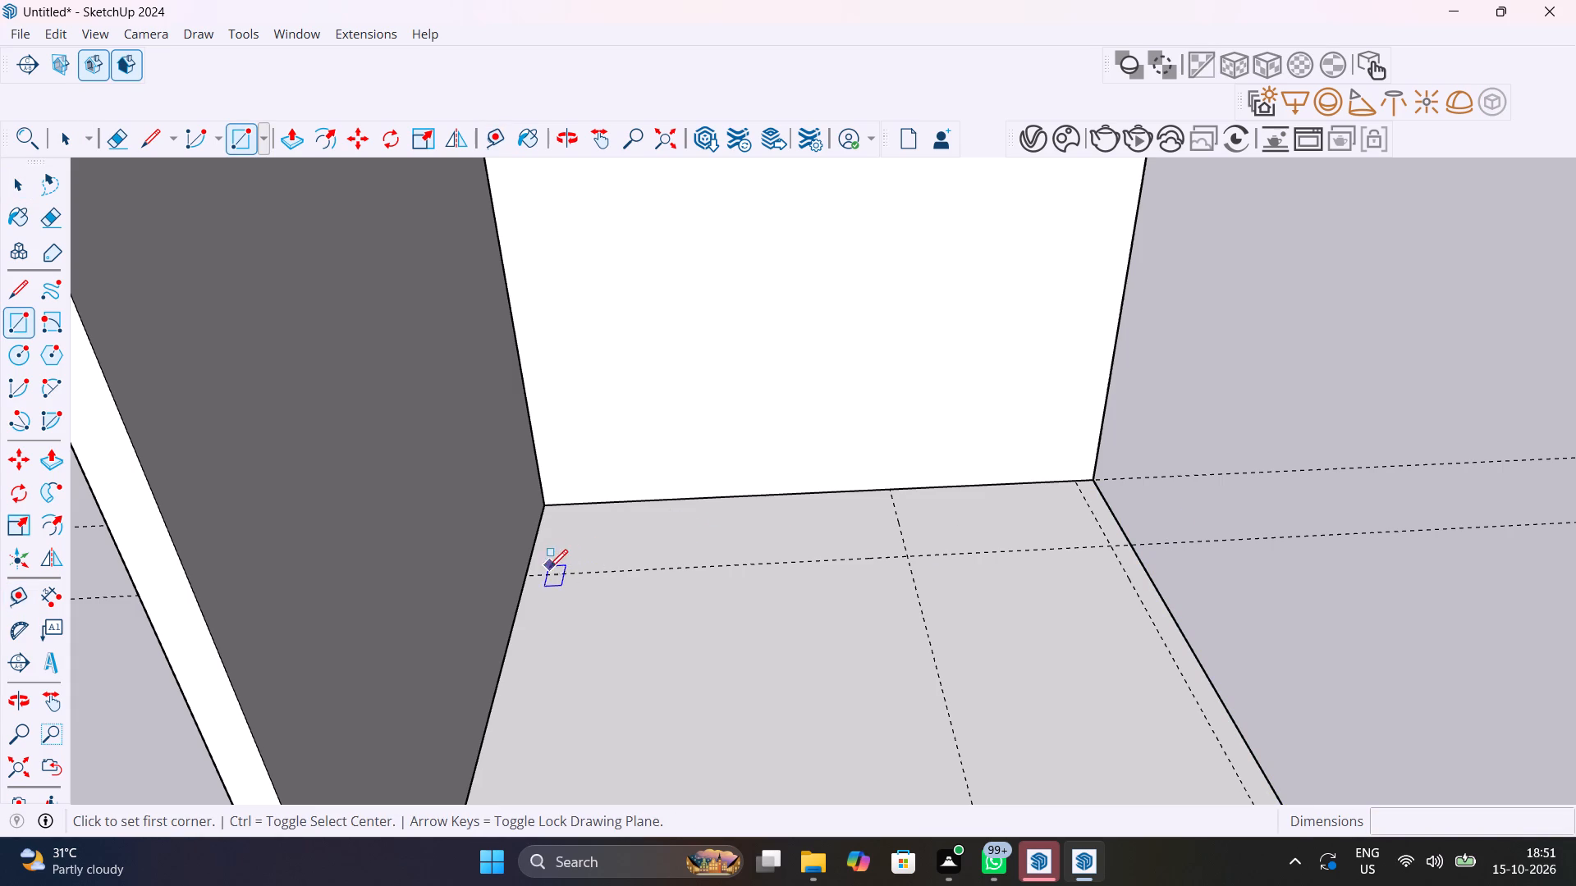
click(534, 571)
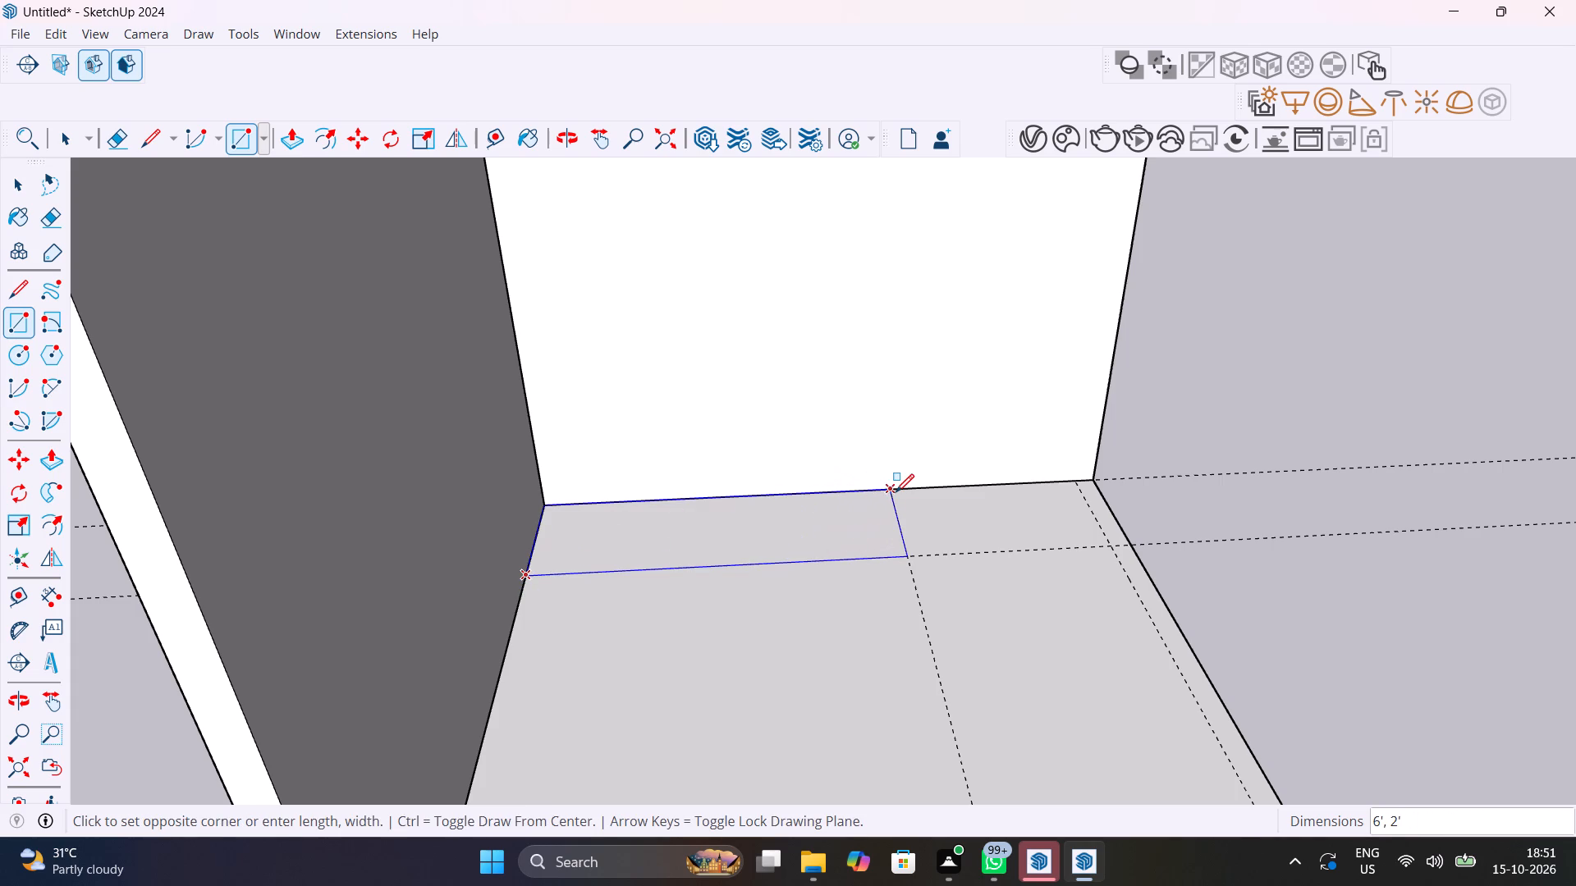
click(896, 492)
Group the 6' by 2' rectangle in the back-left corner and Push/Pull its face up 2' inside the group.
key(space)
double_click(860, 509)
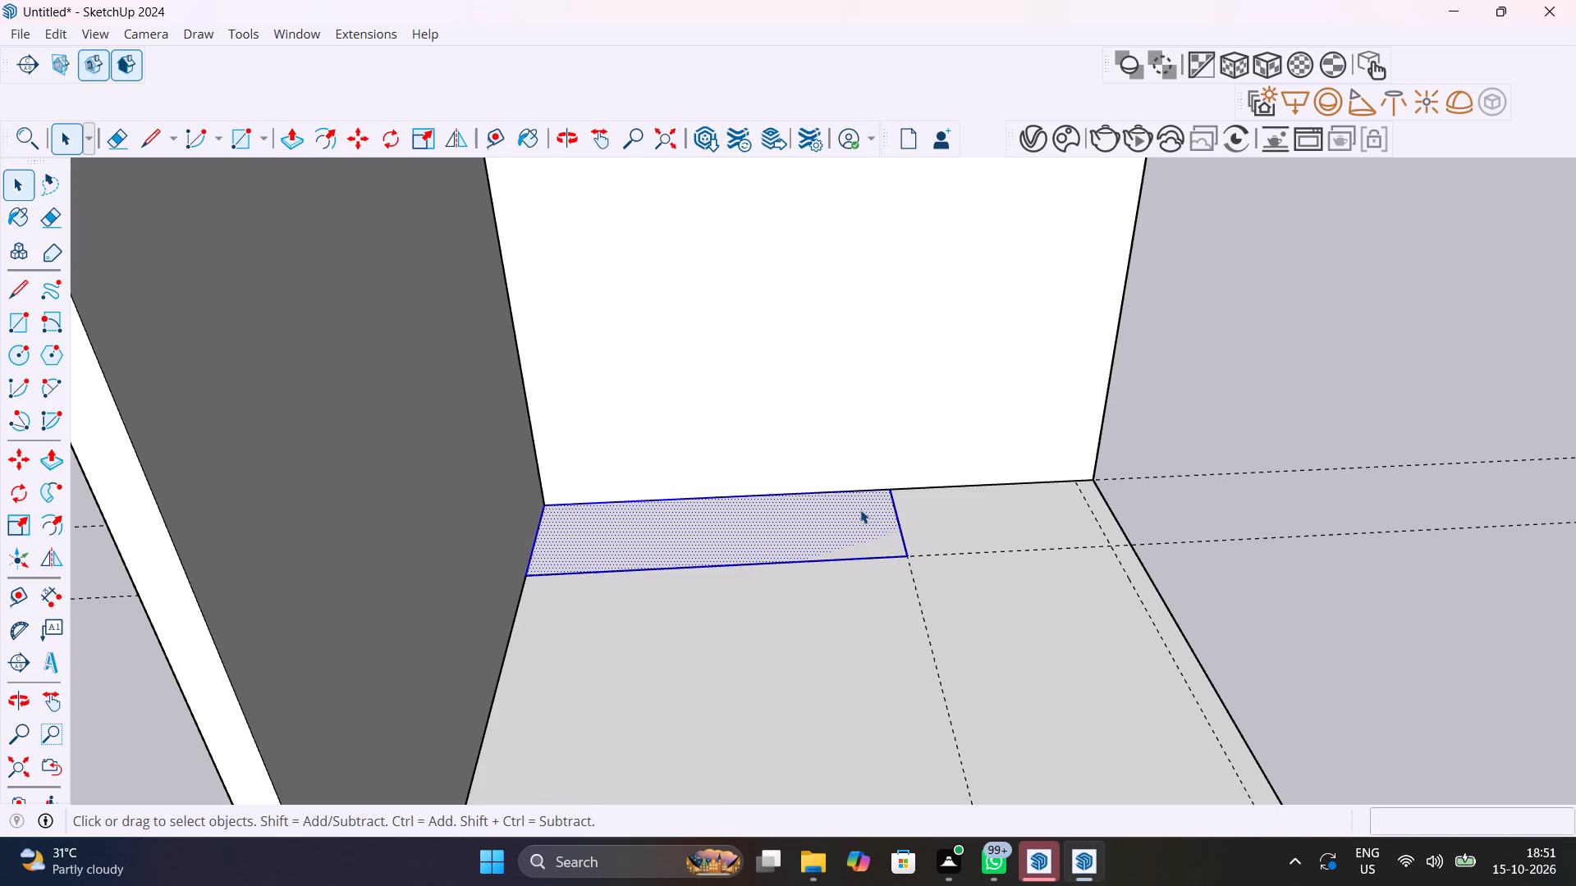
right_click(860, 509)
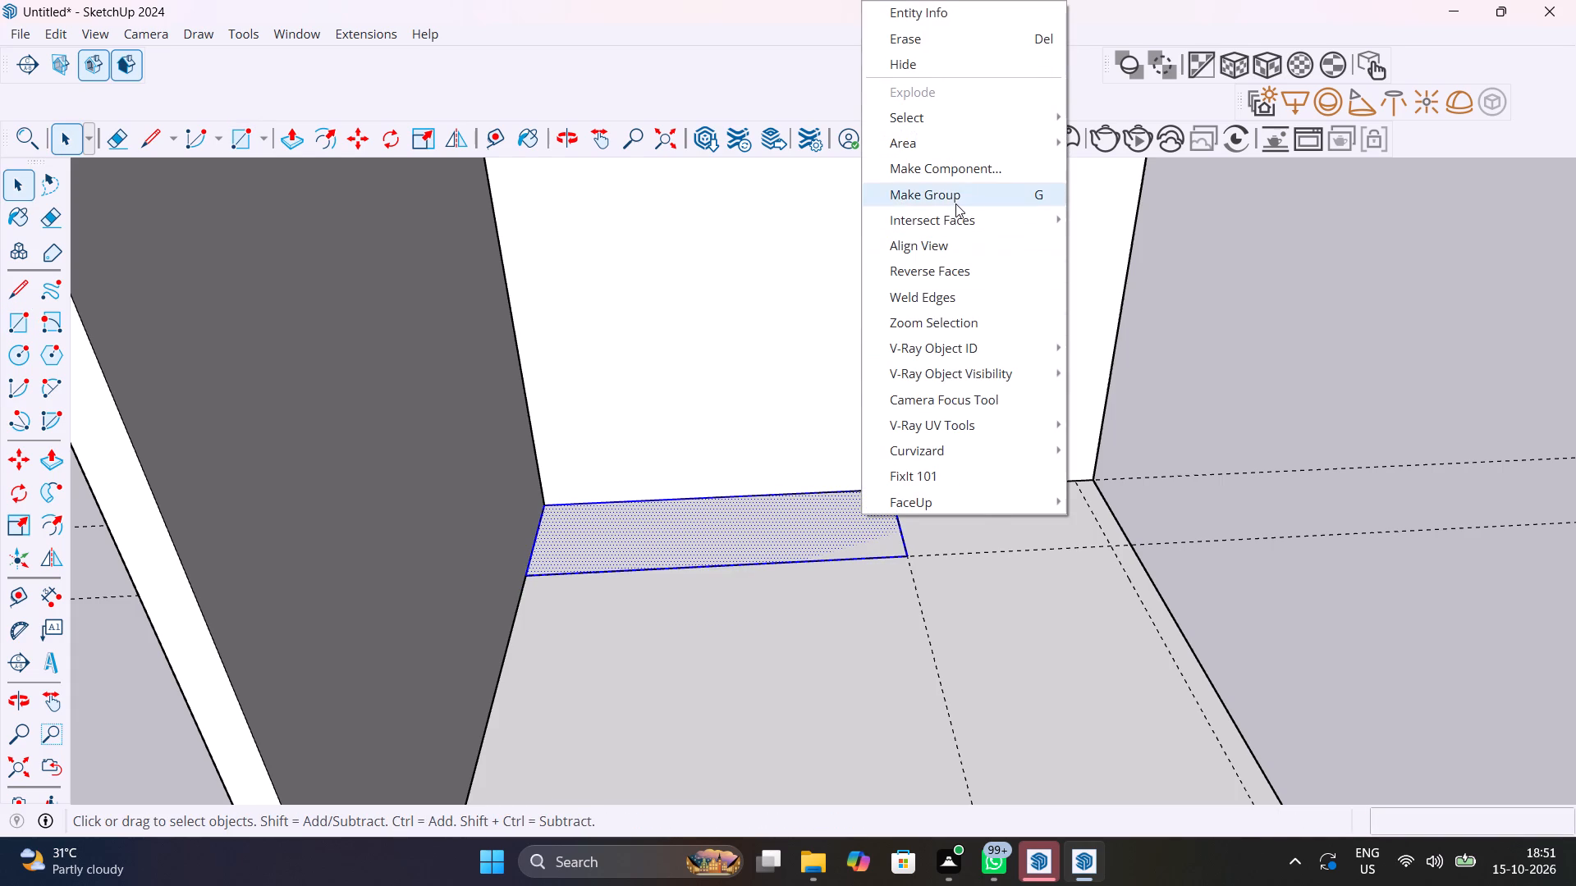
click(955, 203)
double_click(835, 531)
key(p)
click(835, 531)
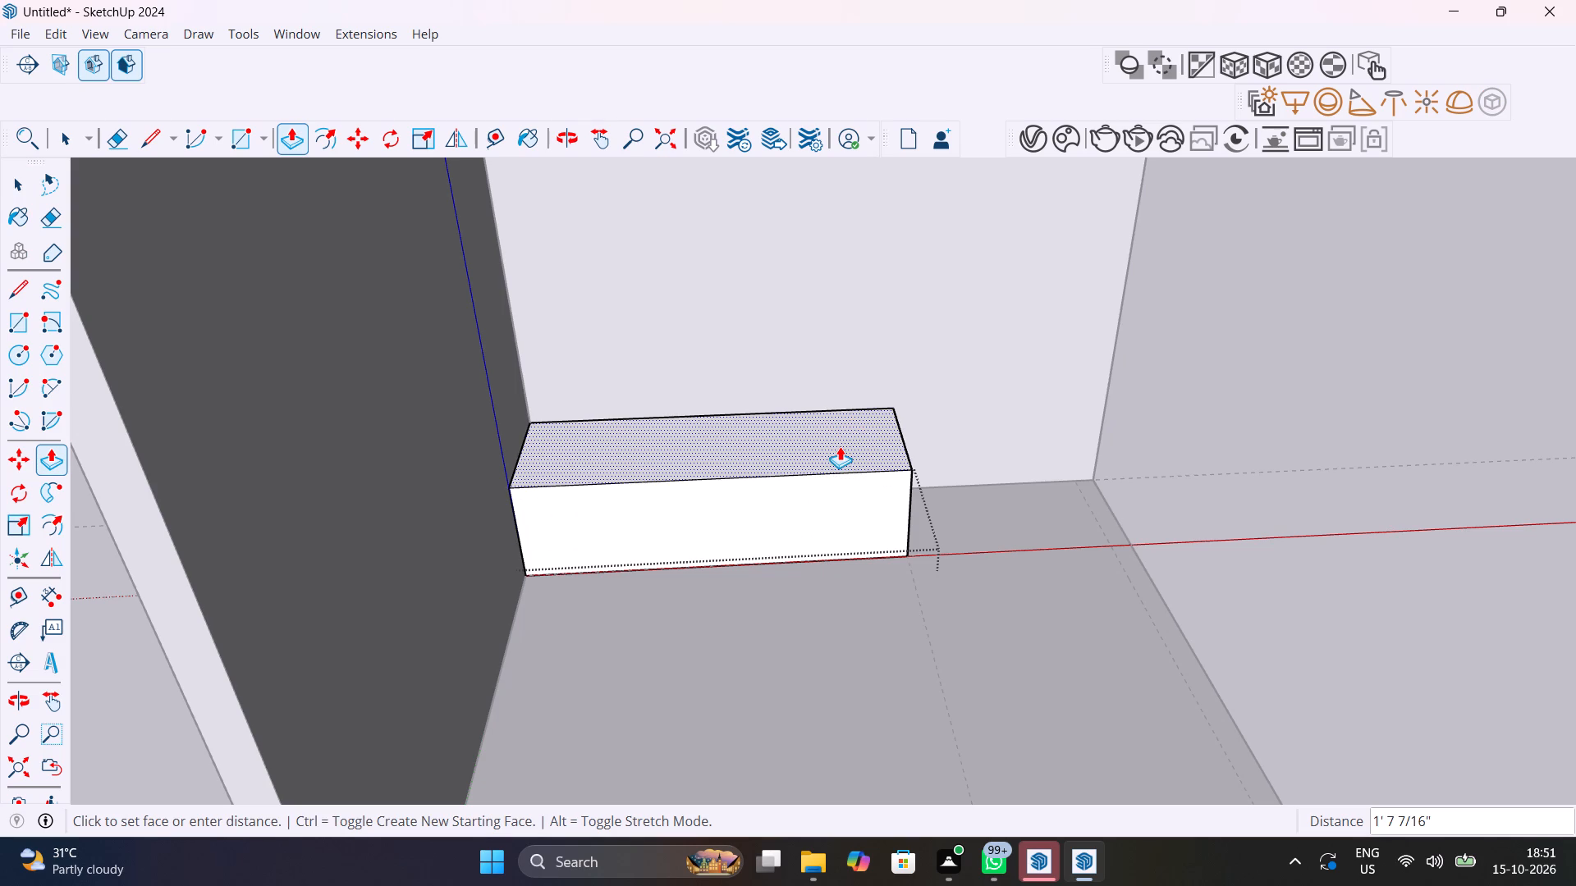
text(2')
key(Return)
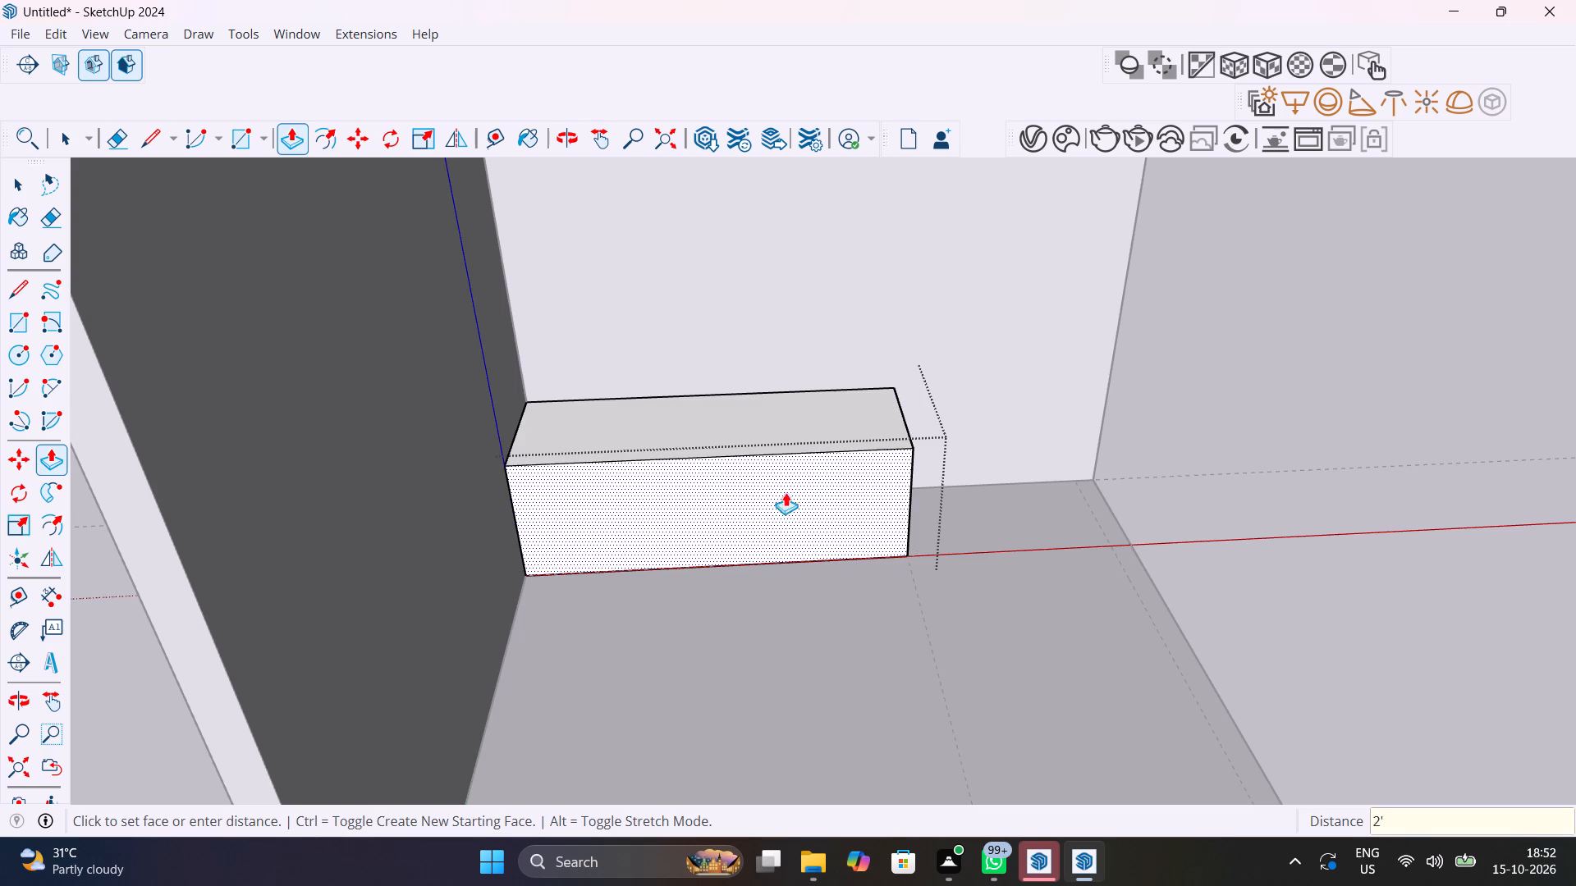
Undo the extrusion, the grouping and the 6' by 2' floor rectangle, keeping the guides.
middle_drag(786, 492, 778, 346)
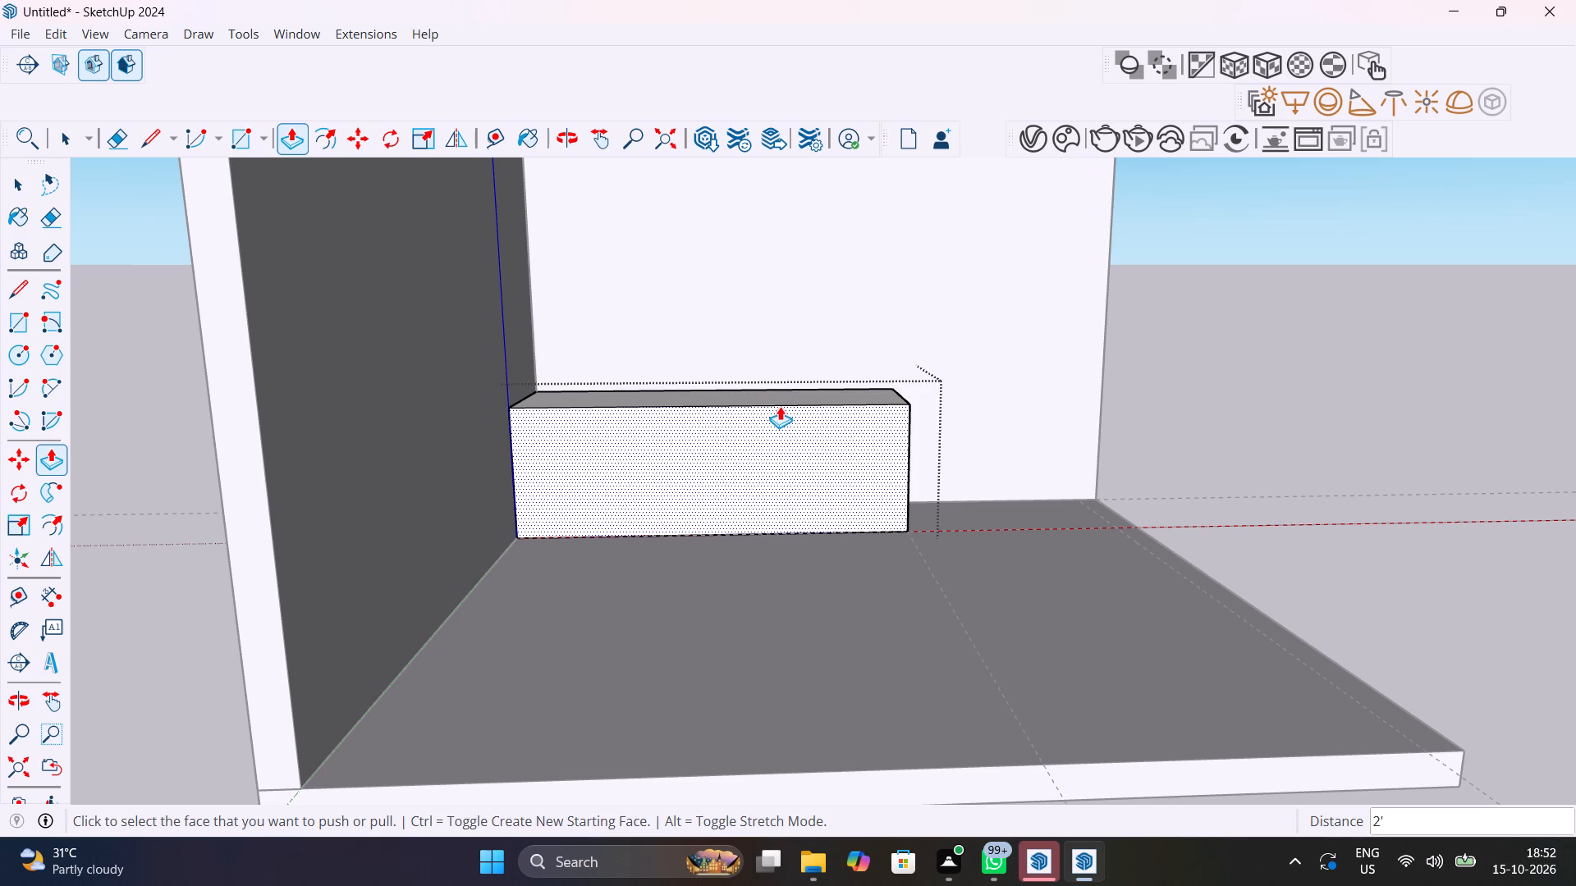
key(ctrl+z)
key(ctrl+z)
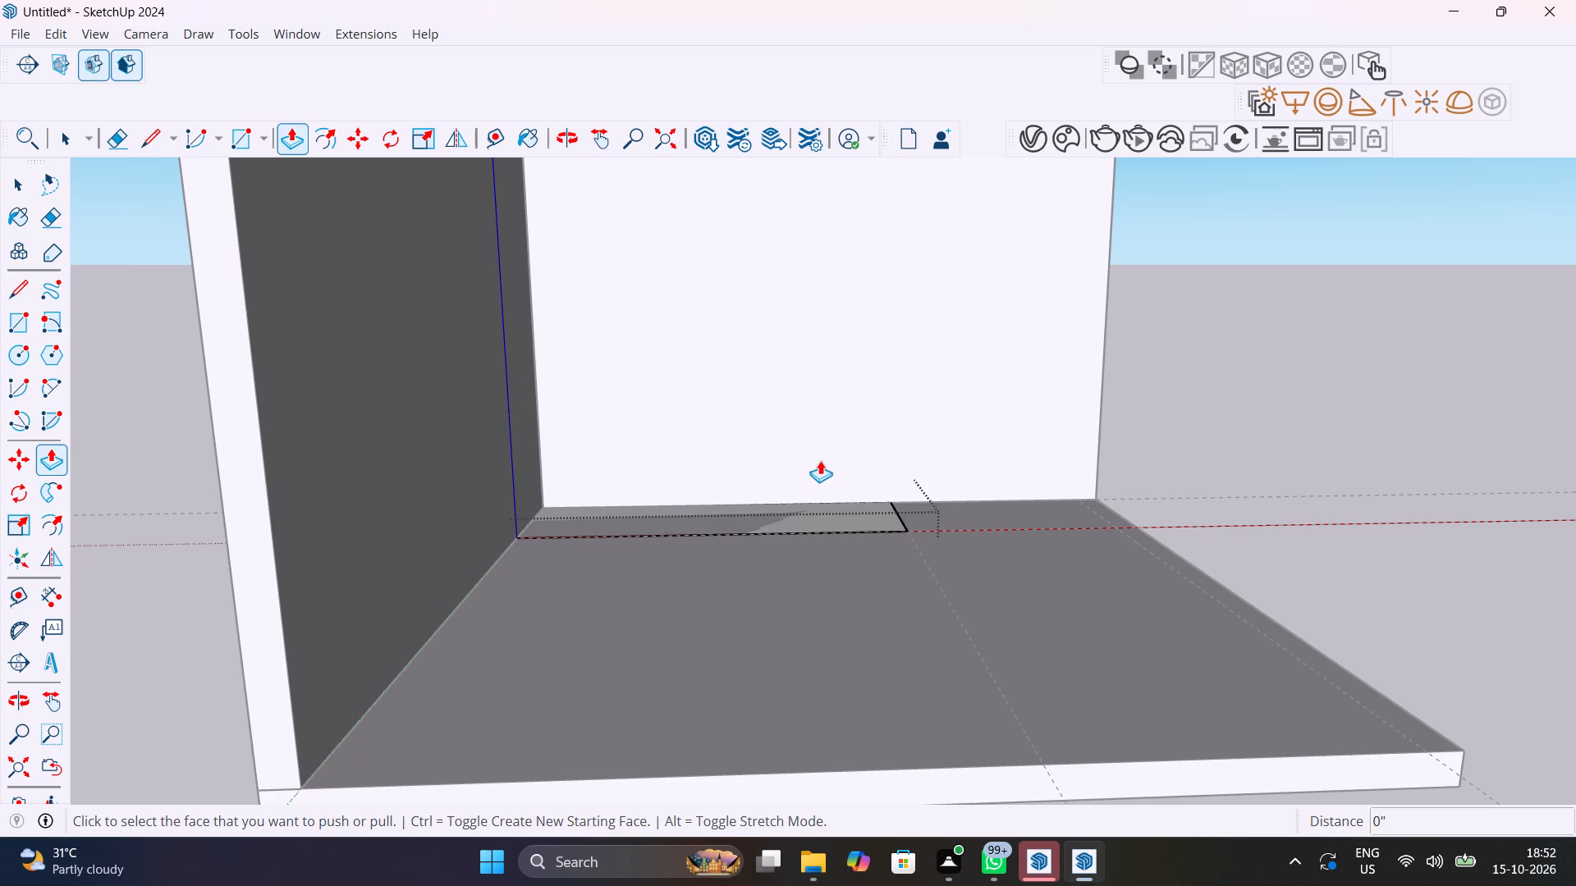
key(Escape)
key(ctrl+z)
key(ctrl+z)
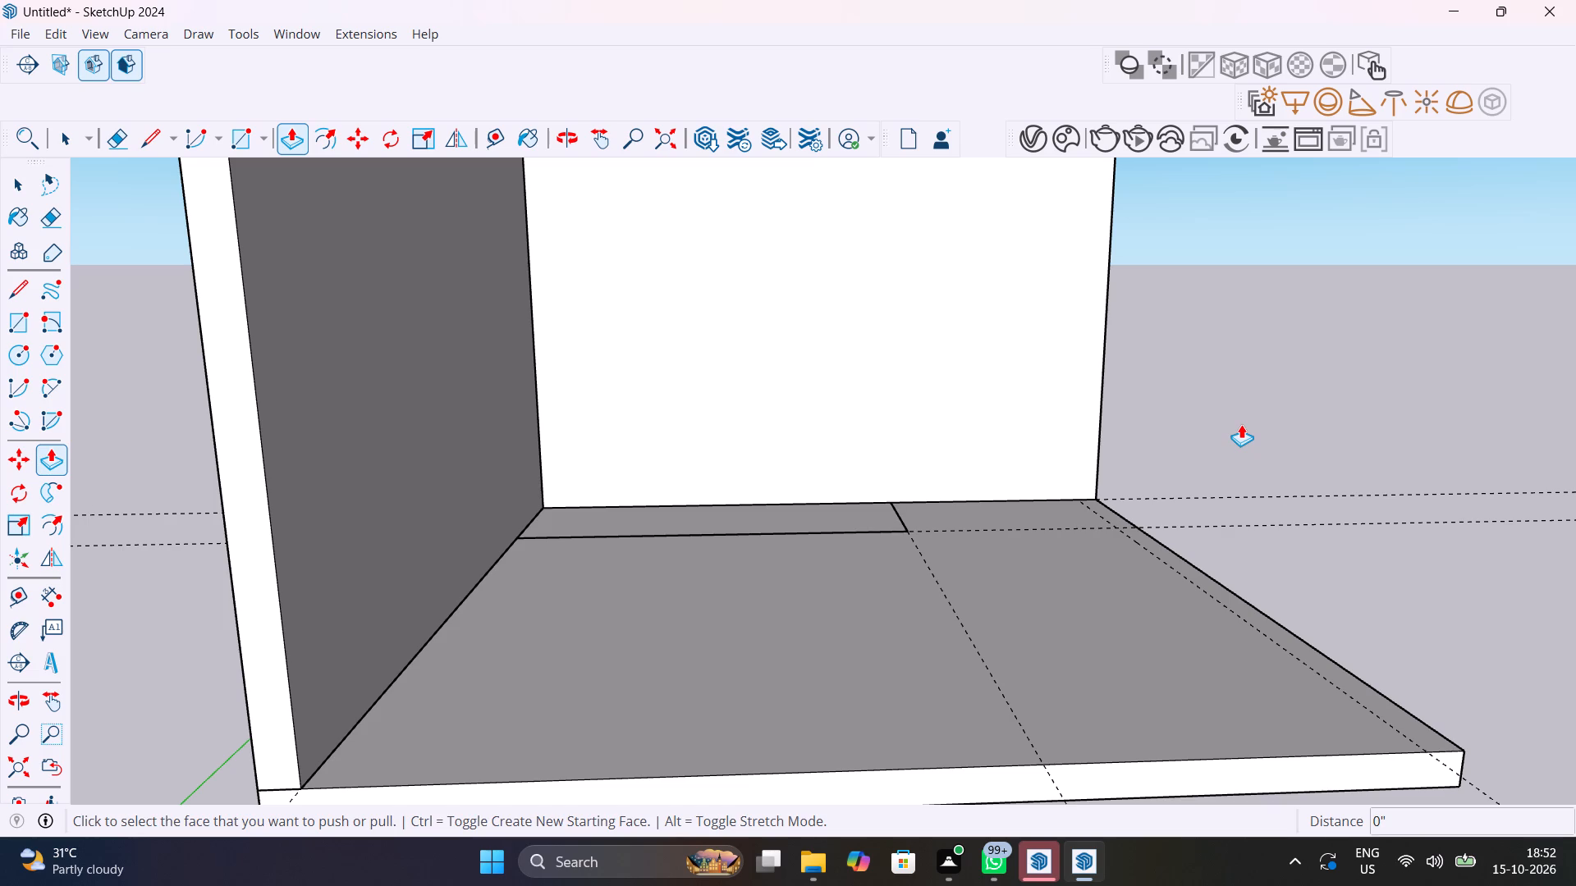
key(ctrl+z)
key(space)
Place a floor guide 2' from the left wall's inner face and parallel to it with the Tape Measure.
middle_drag(1241, 424, 1225, 636)
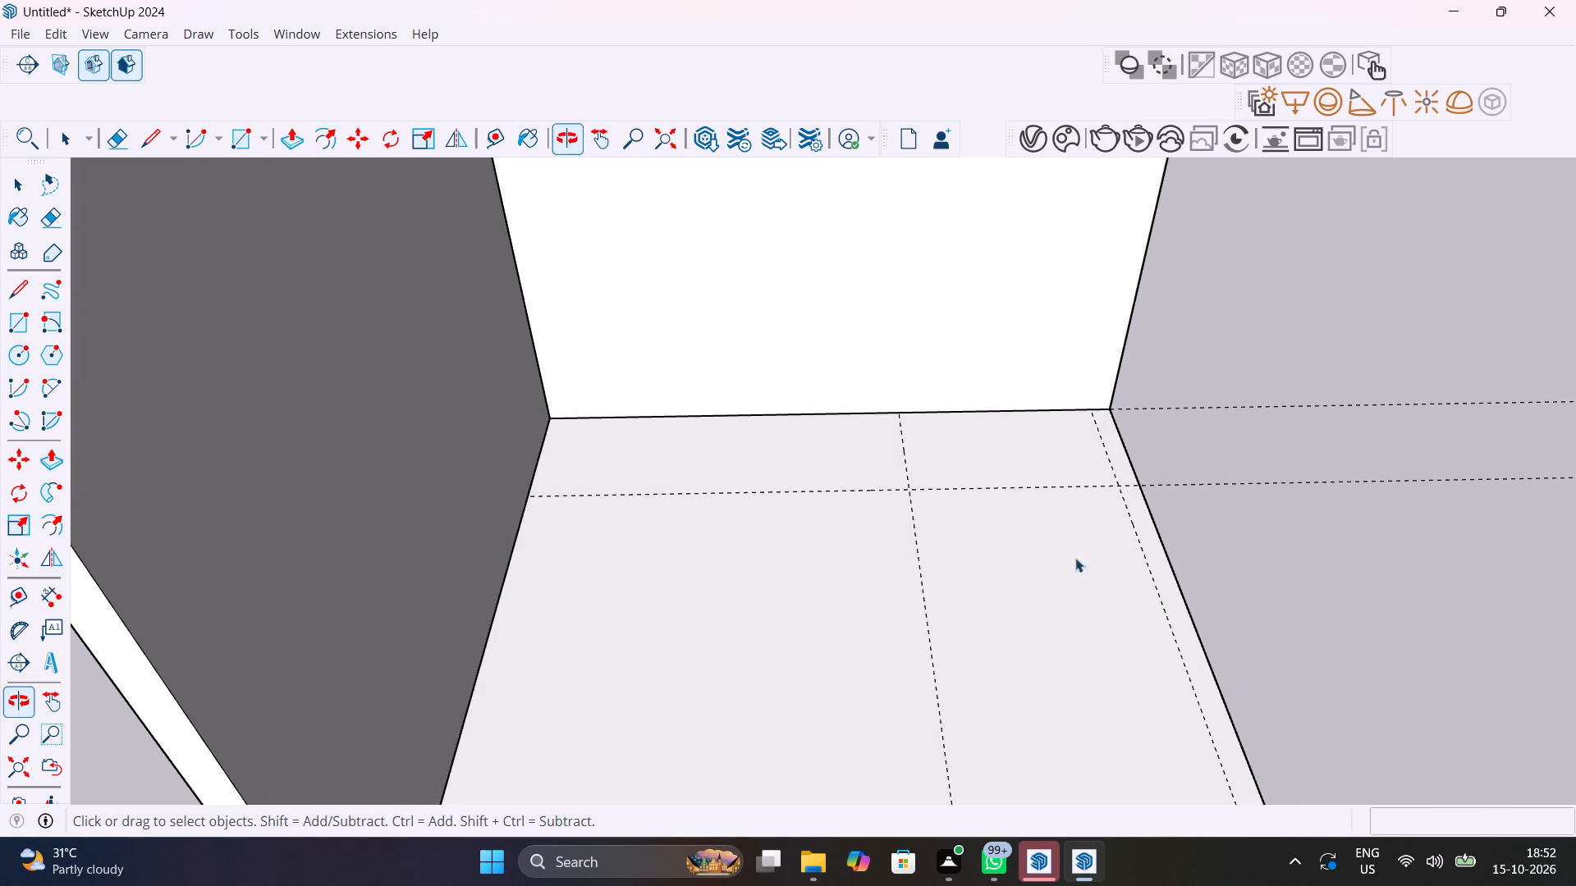
scroll(545, 432, up, 3)
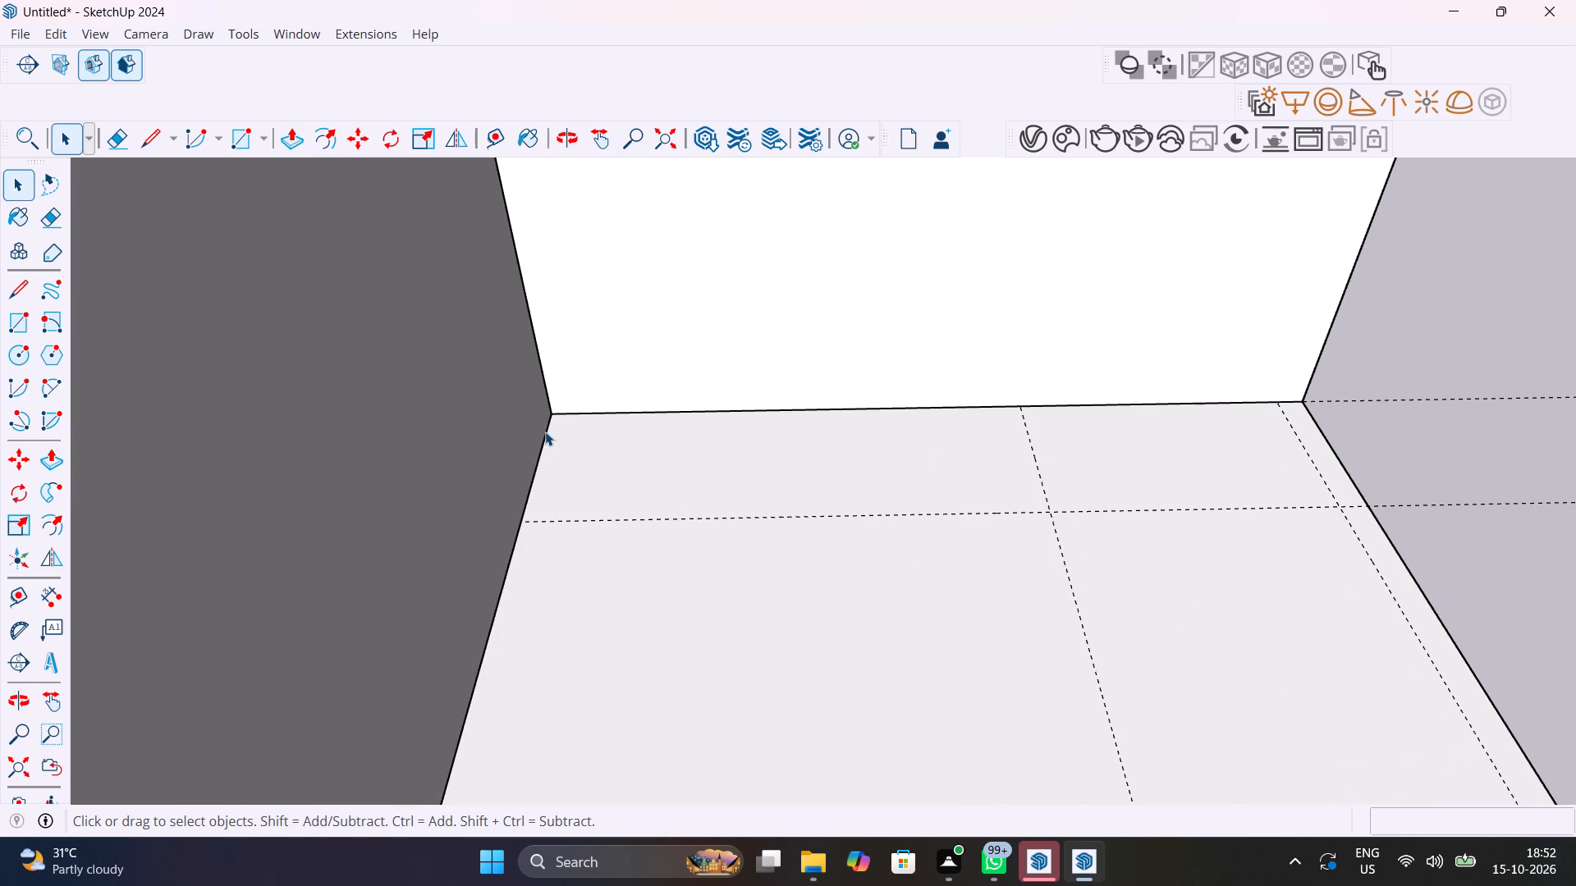
key(t)
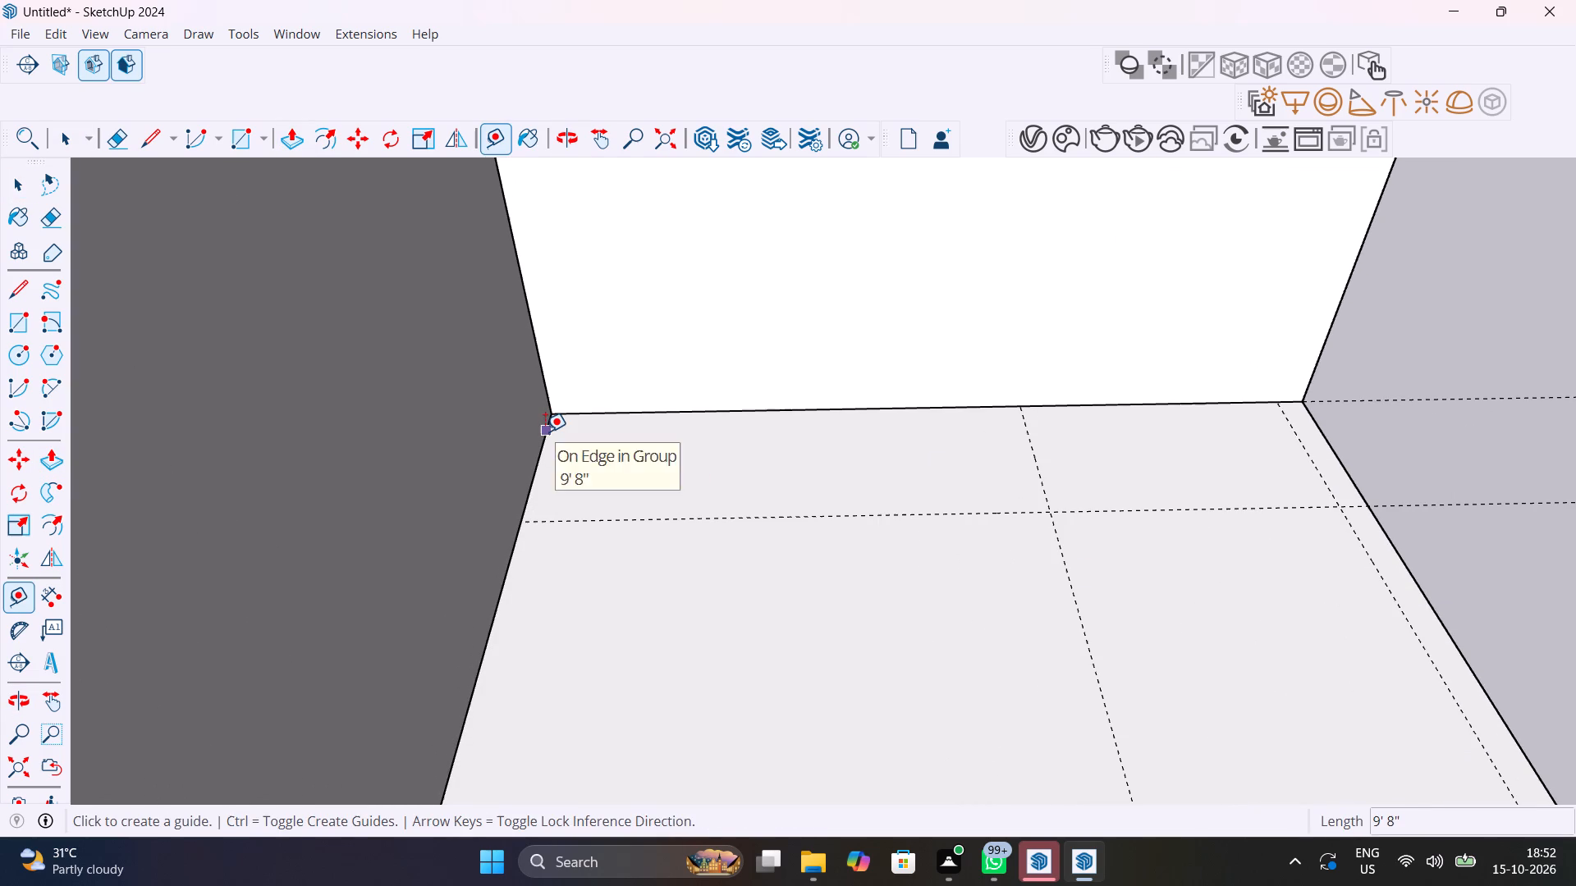
click(548, 436)
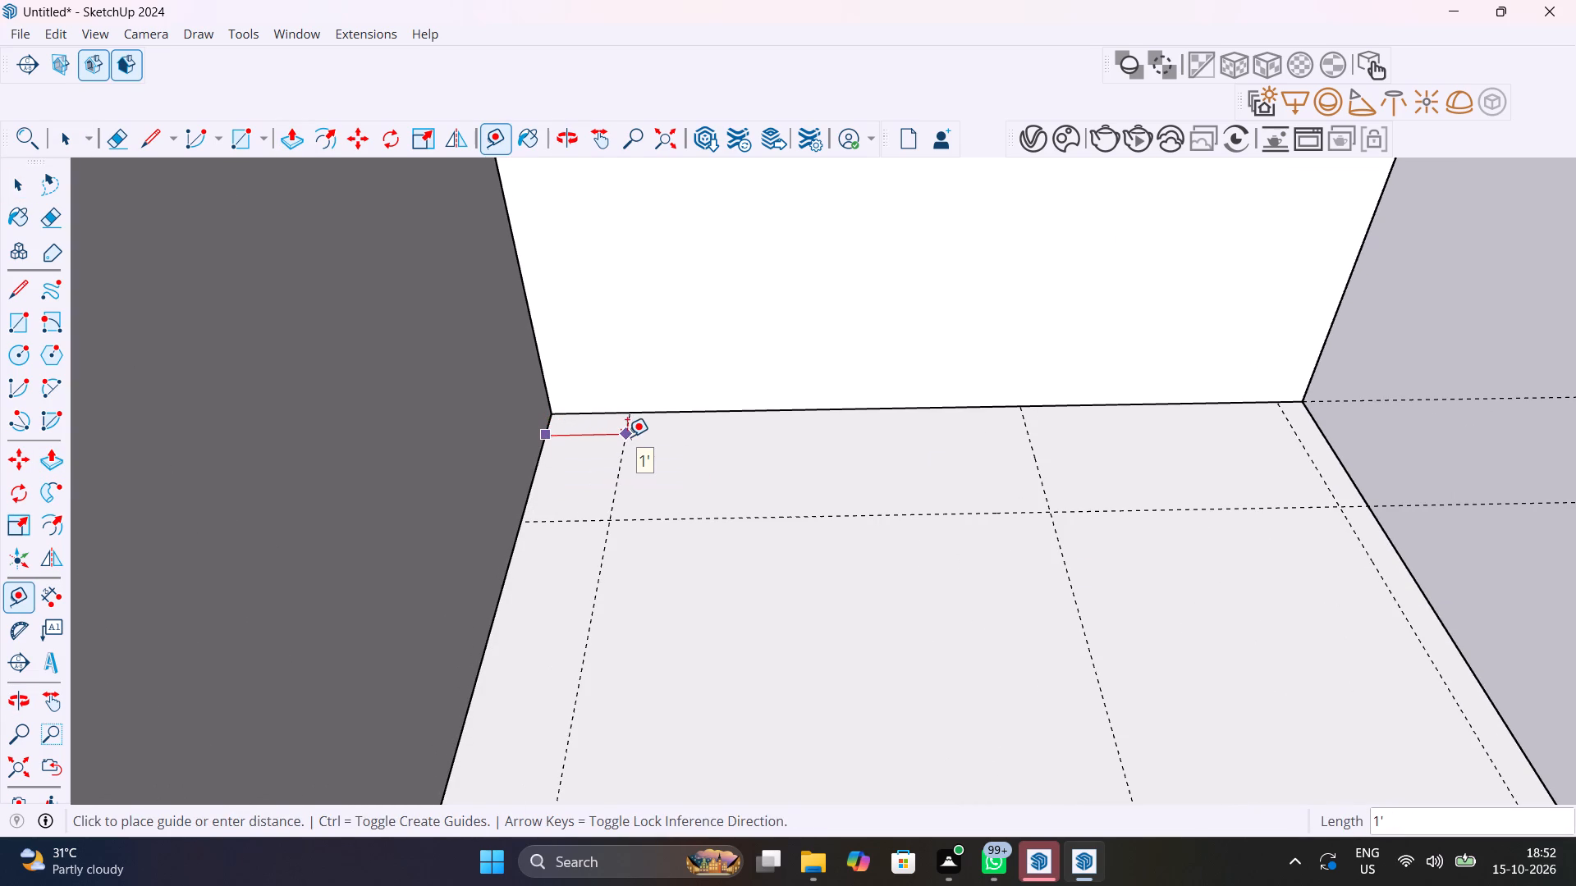
text(2')
key(Return)
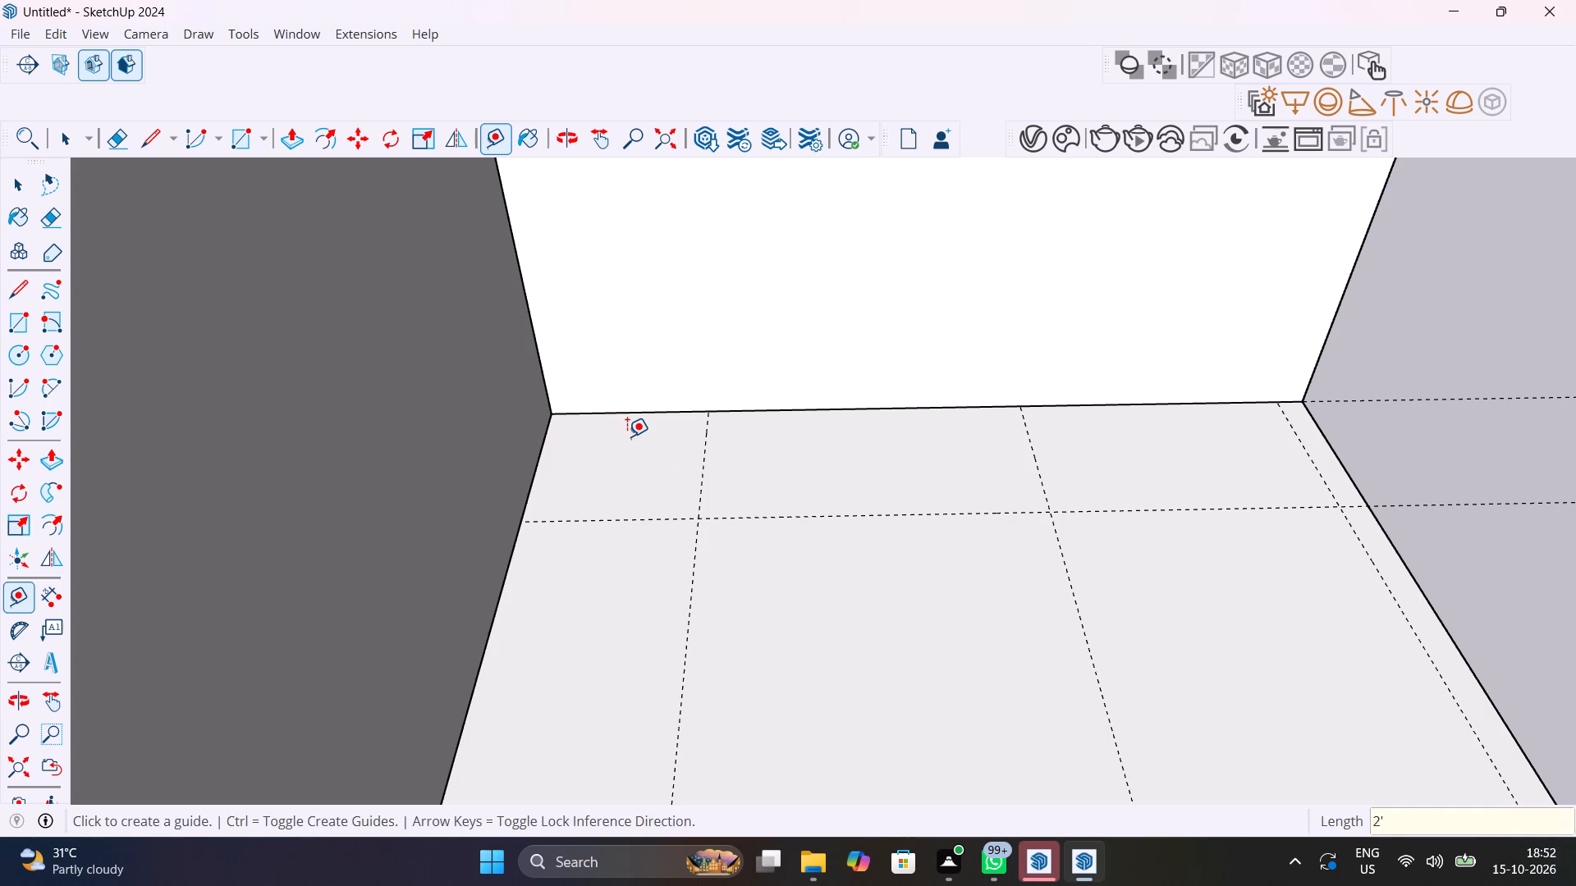
Draw a 2' by 2' rectangle on the floor in the back-left corner, from the guide intersection to the wall corner.
key(r)
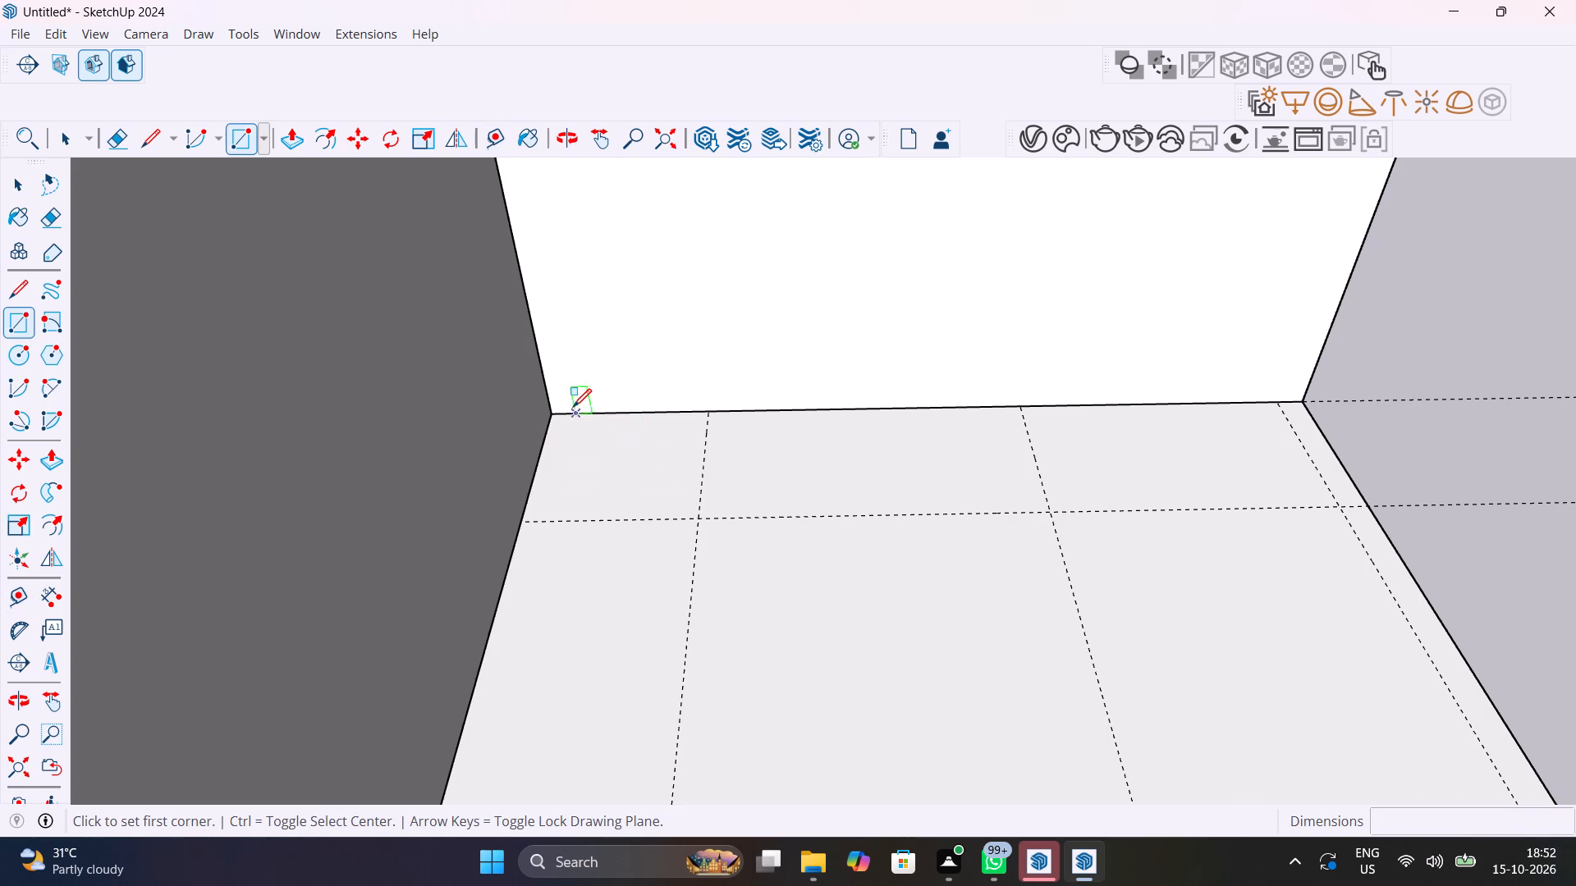
click(695, 517)
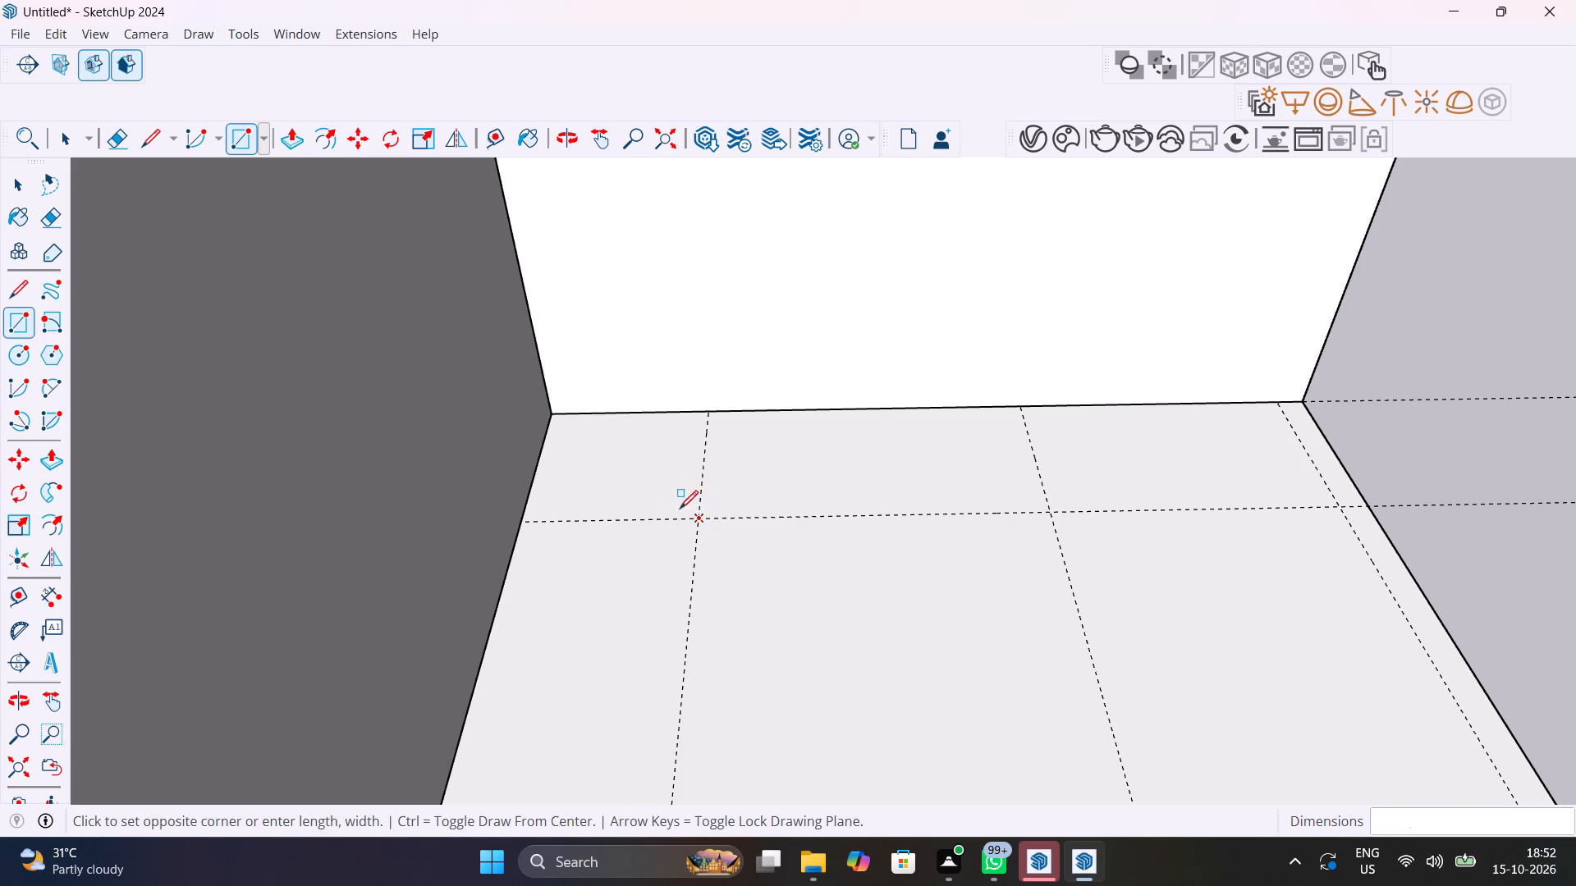
click(547, 412)
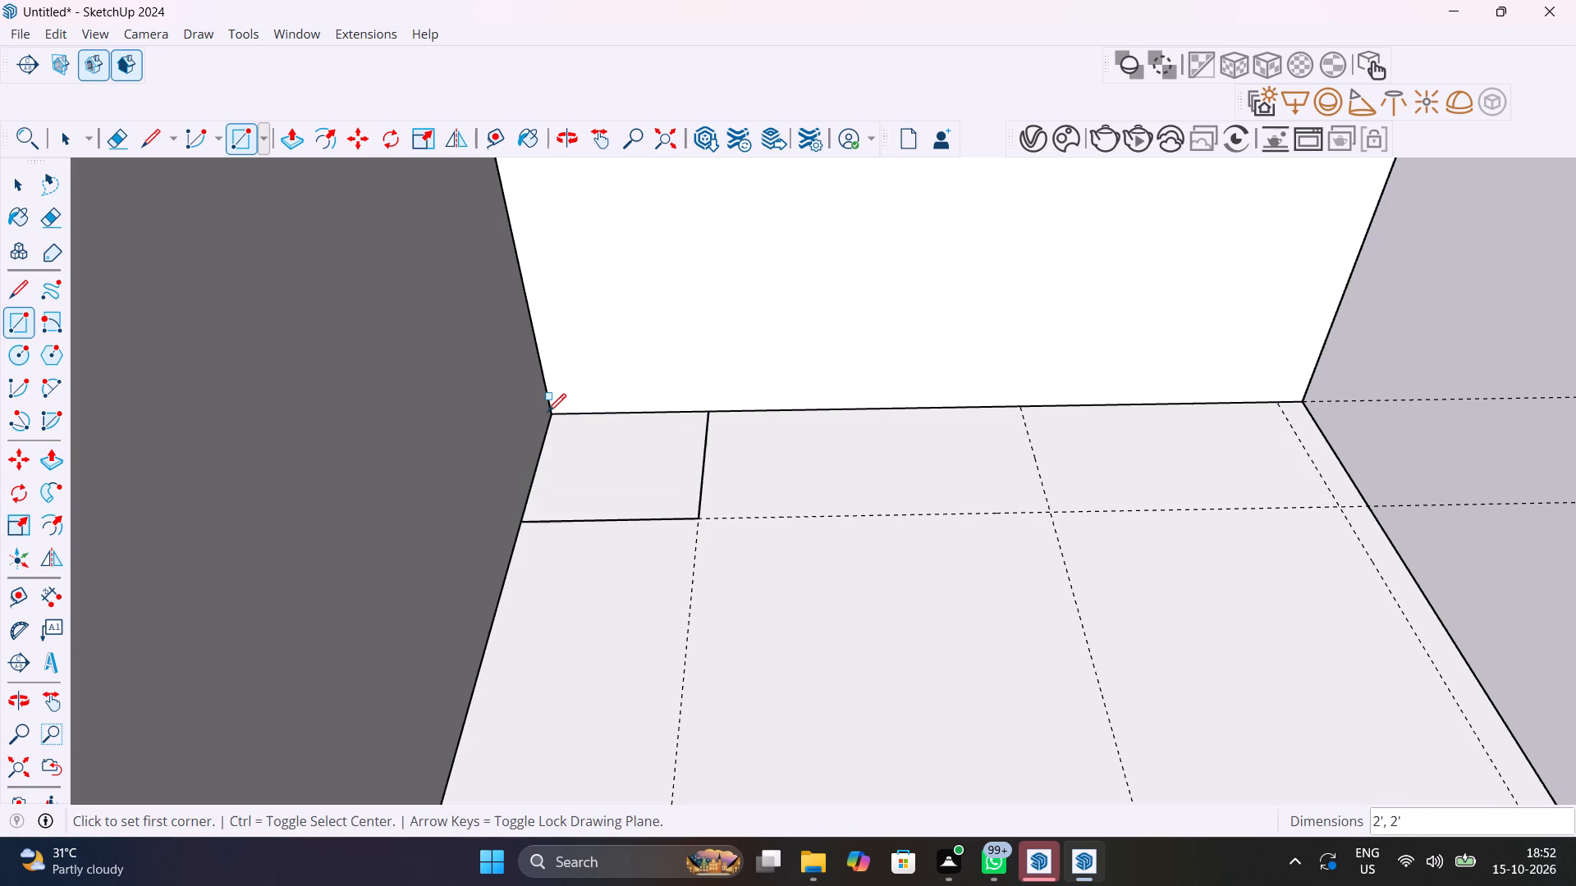
Make a group from the 2' by 2' rectangle's face and edges.
key(space)
double_click(662, 452)
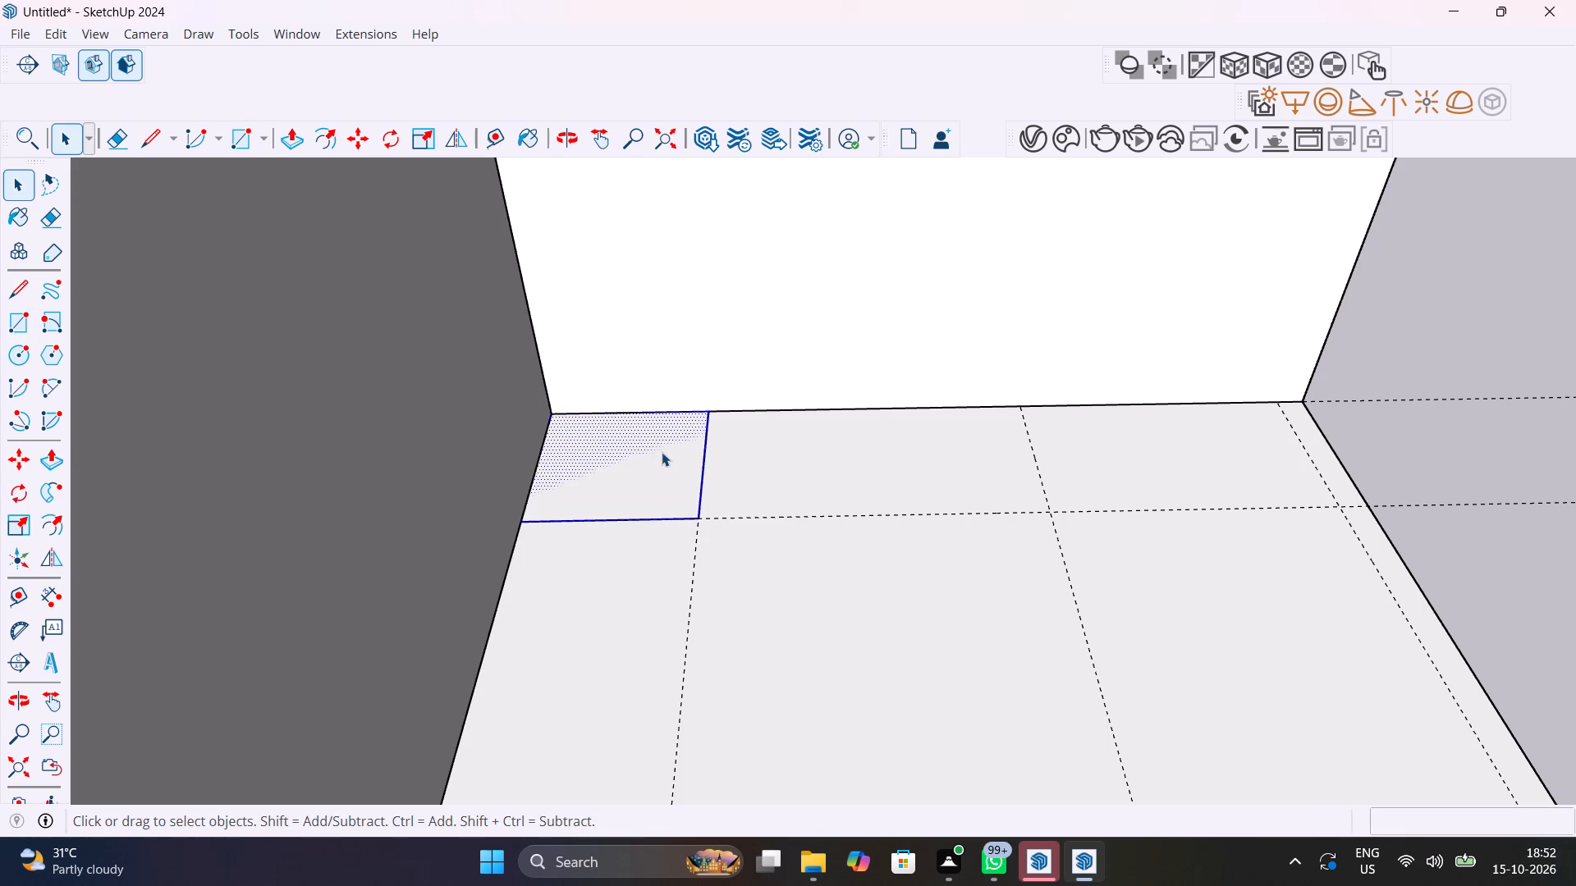
right_click(662, 452)
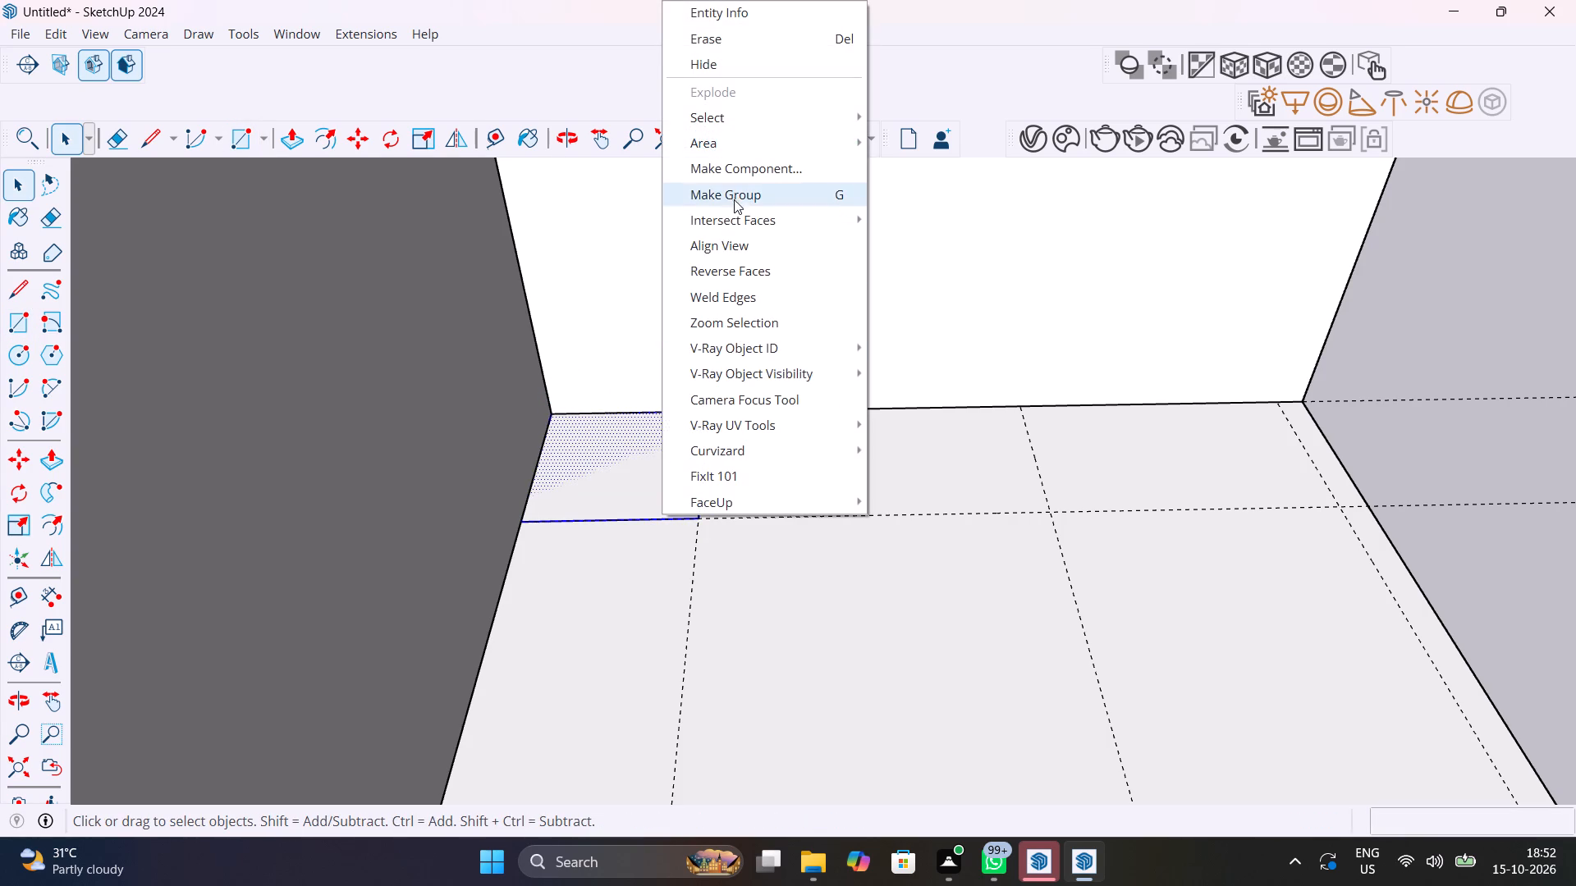
click(736, 190)
Inside the group, Push/Pull the square face up 2', revise the height to 2'6", and close the group.
double_click(675, 445)
key(p)
click(676, 445)
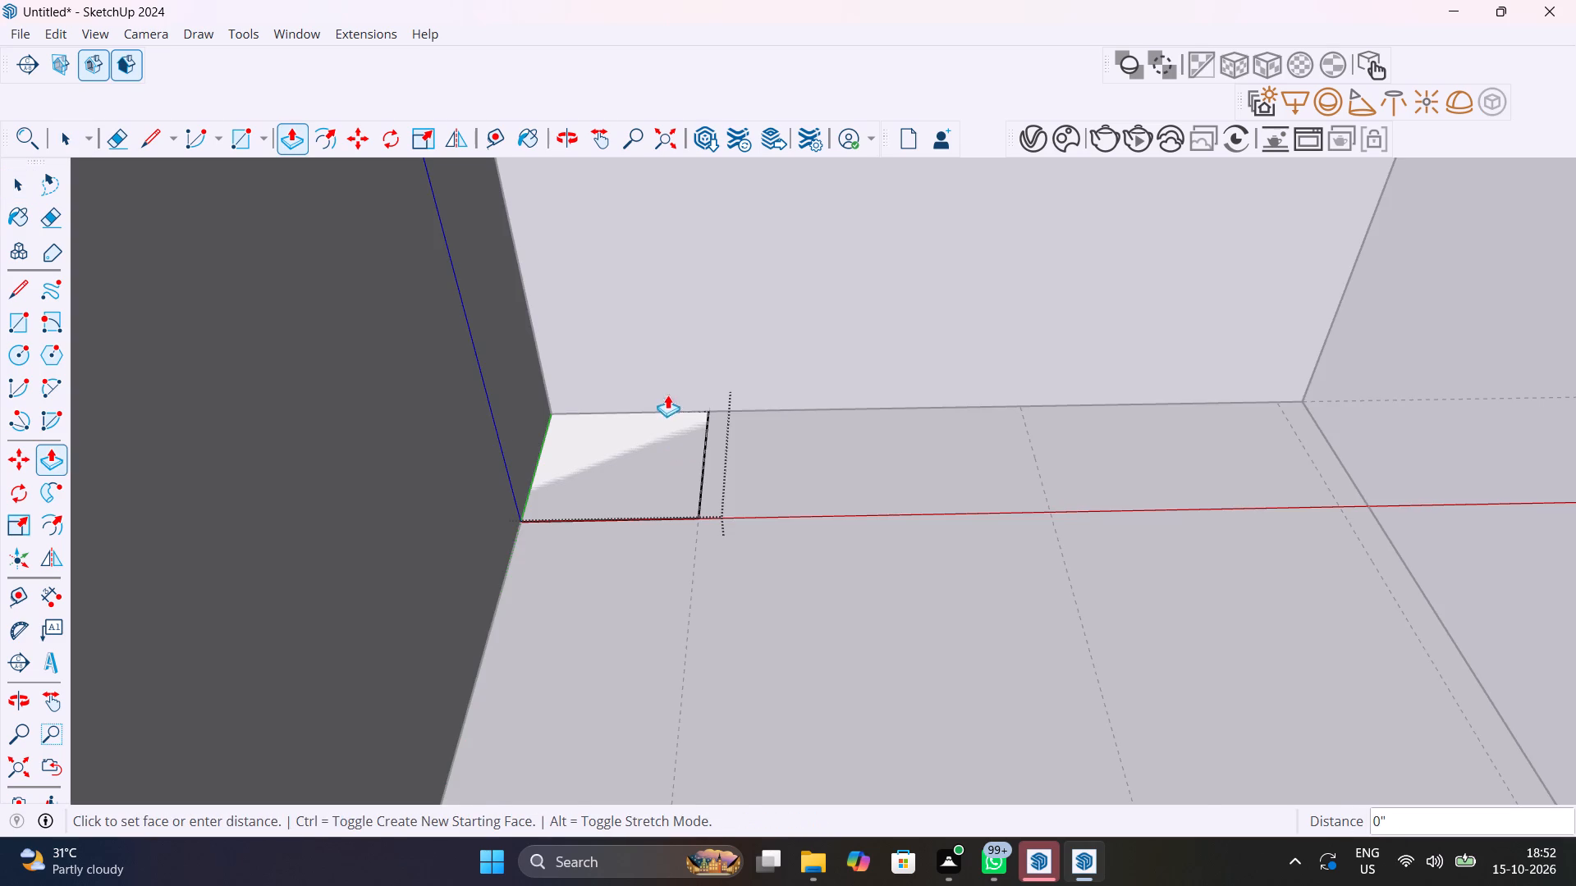
scroll(667, 395, down, 5)
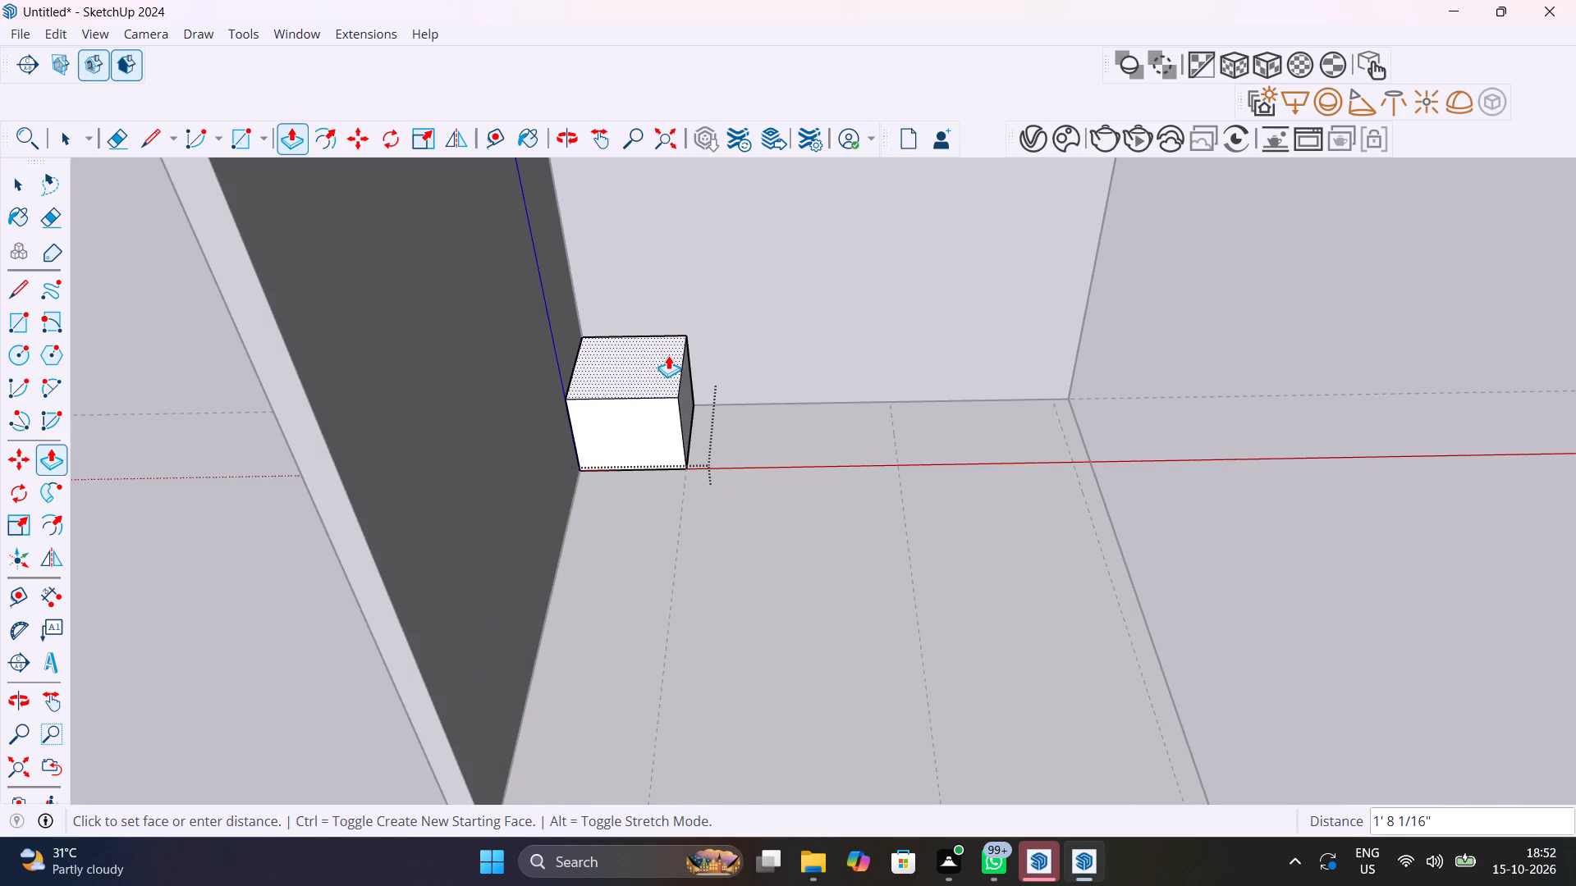
text(2')
key(Return)
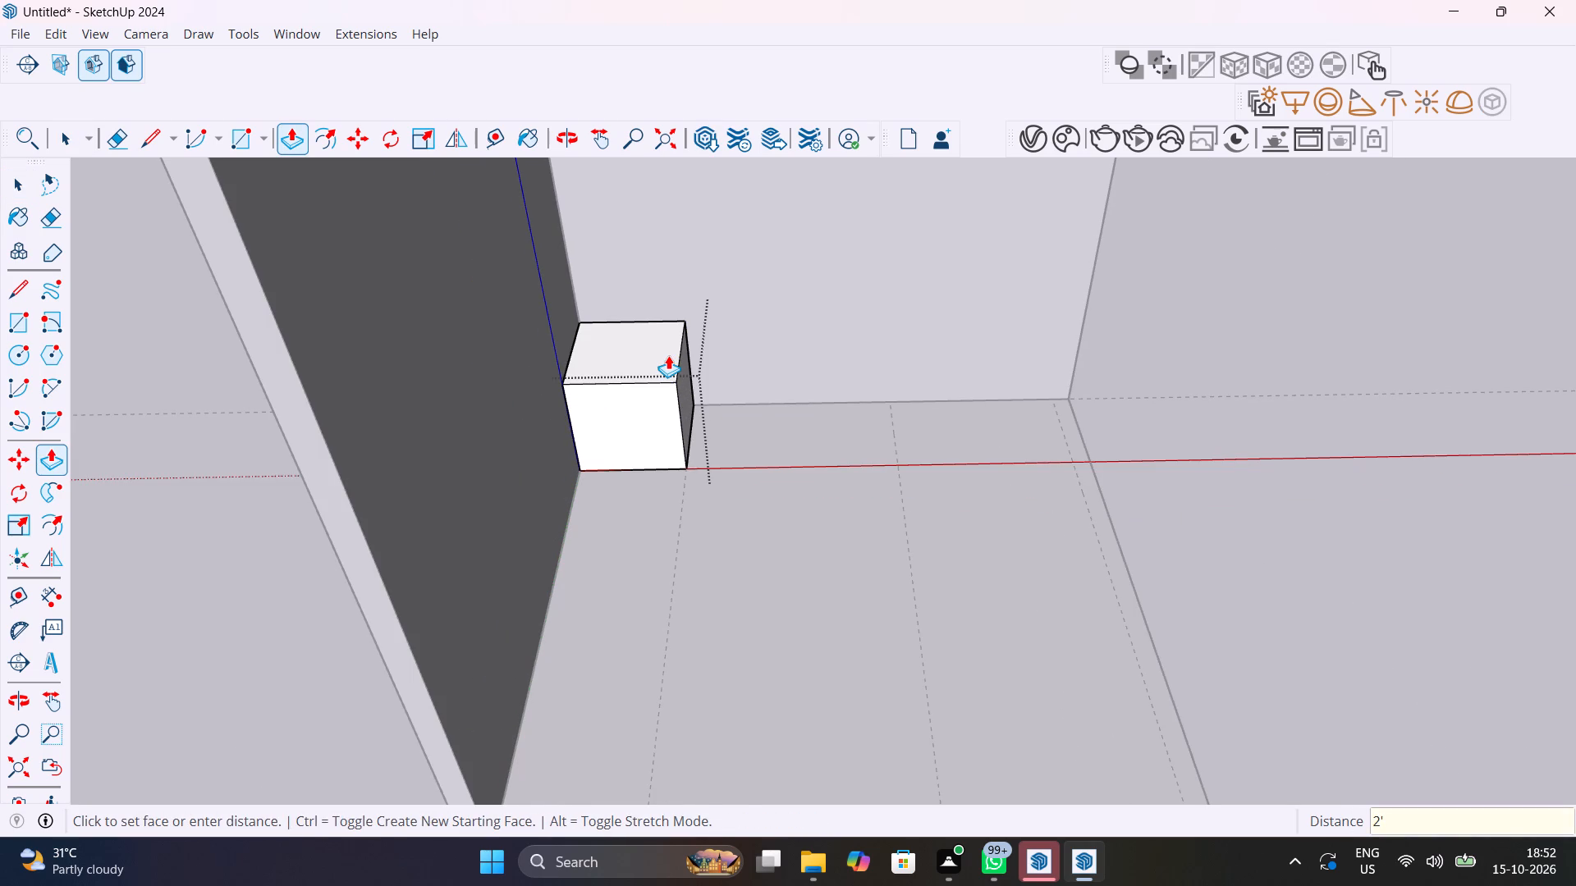
text(2'6")
key(Return)
key(space)
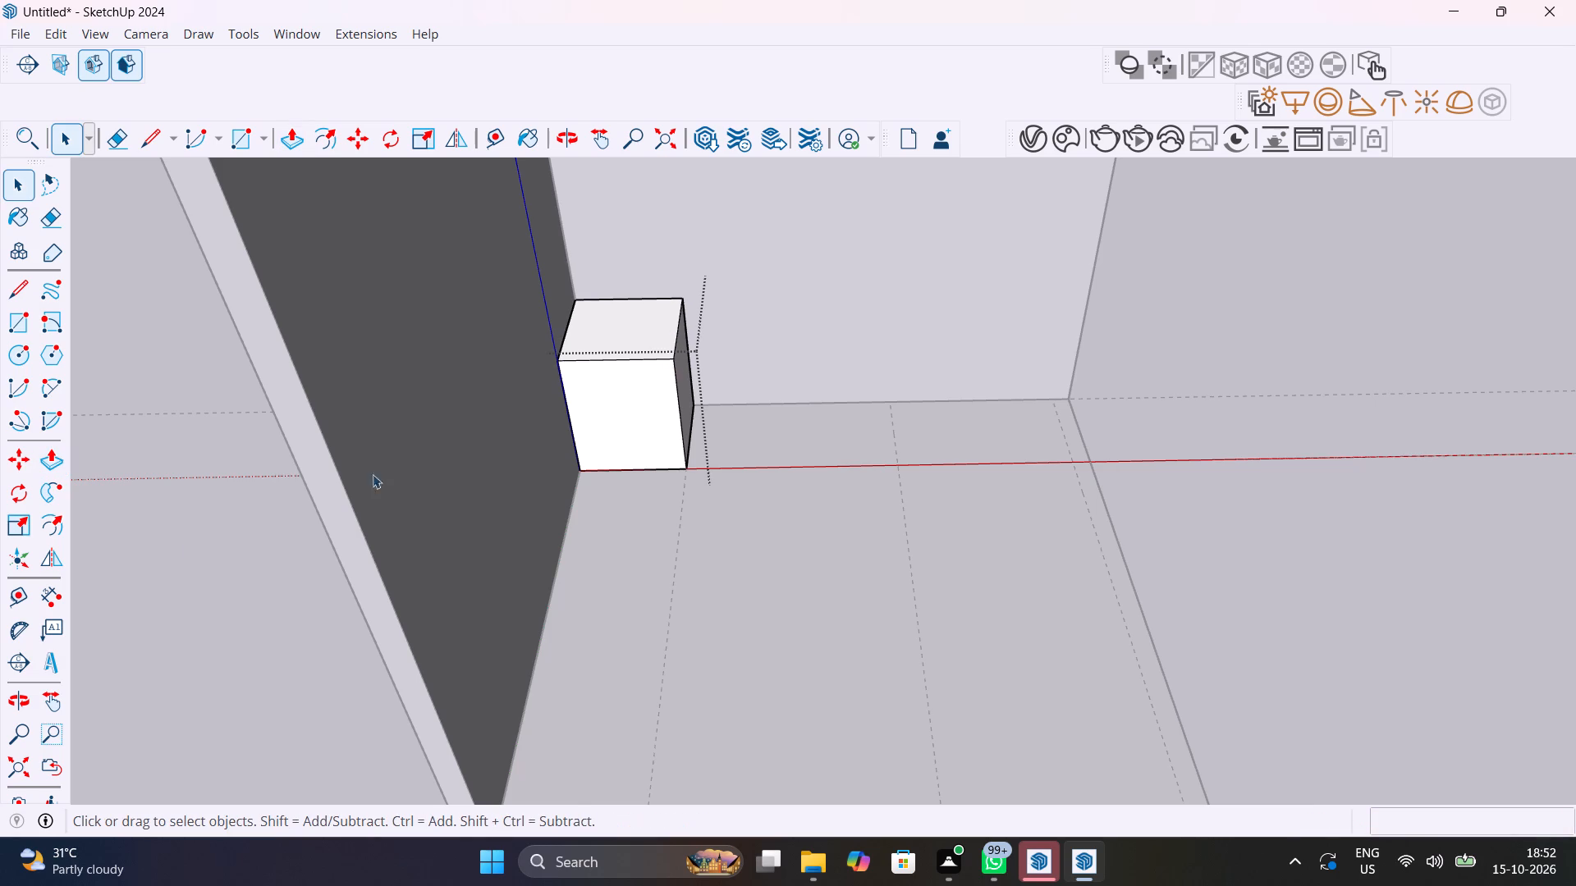
click(202, 599)
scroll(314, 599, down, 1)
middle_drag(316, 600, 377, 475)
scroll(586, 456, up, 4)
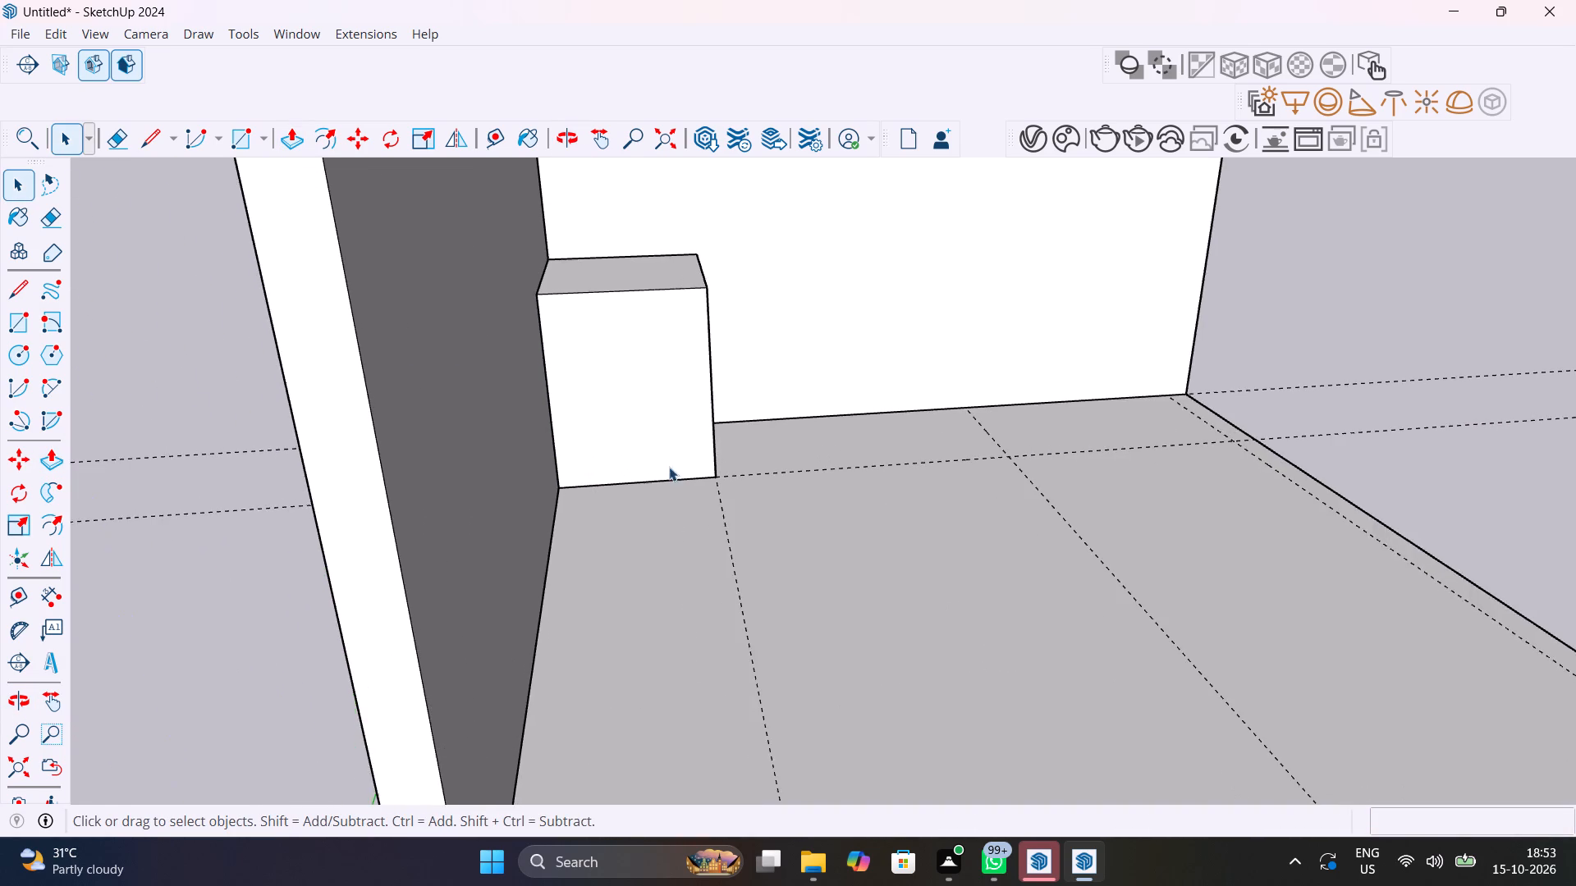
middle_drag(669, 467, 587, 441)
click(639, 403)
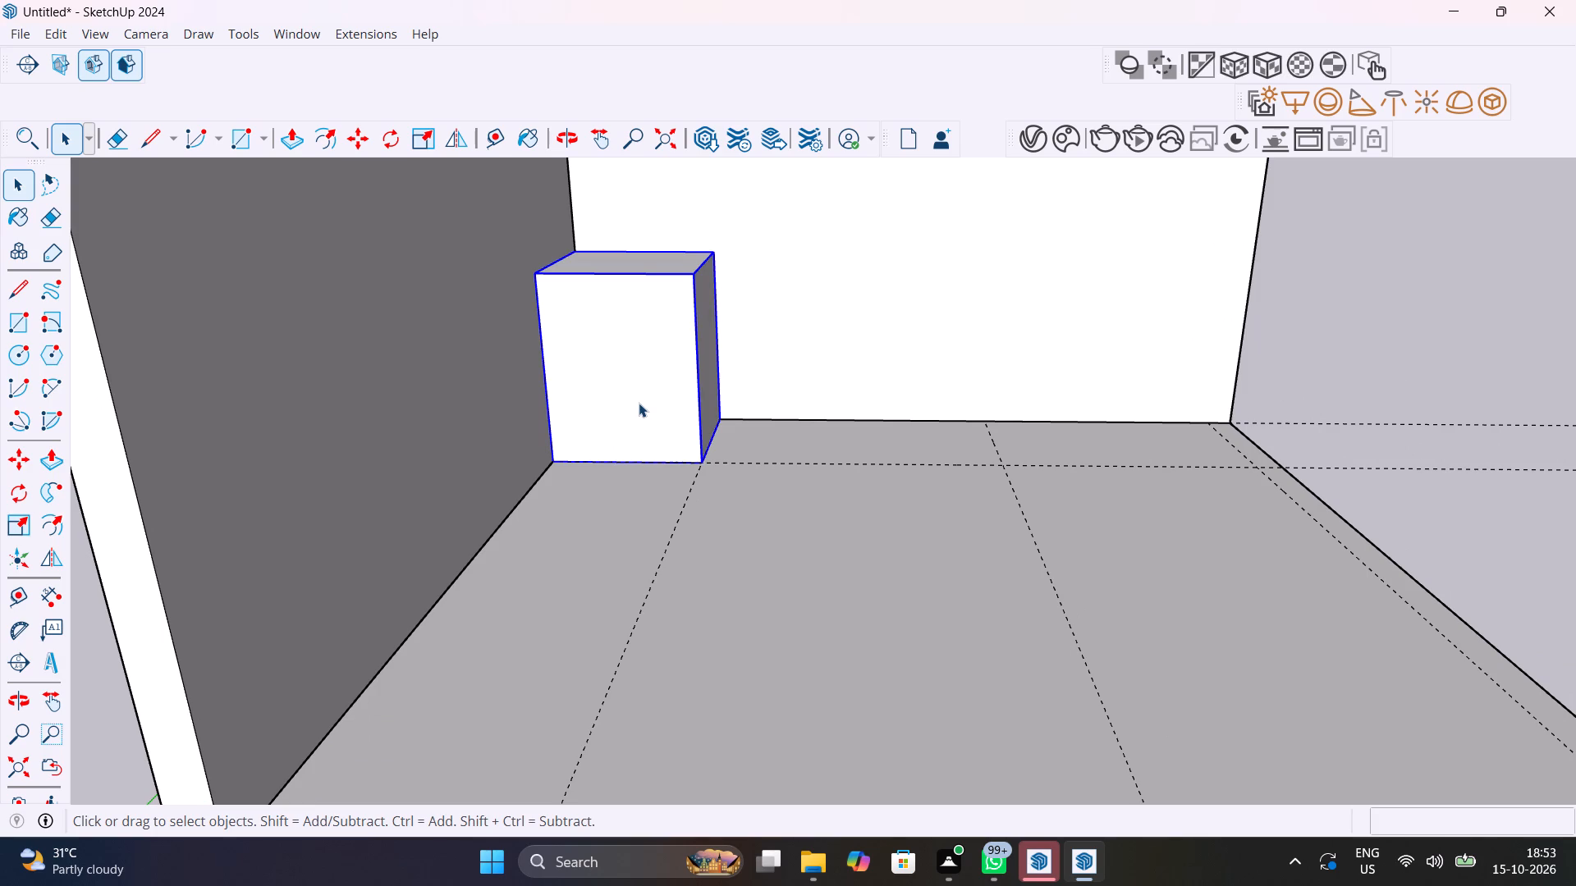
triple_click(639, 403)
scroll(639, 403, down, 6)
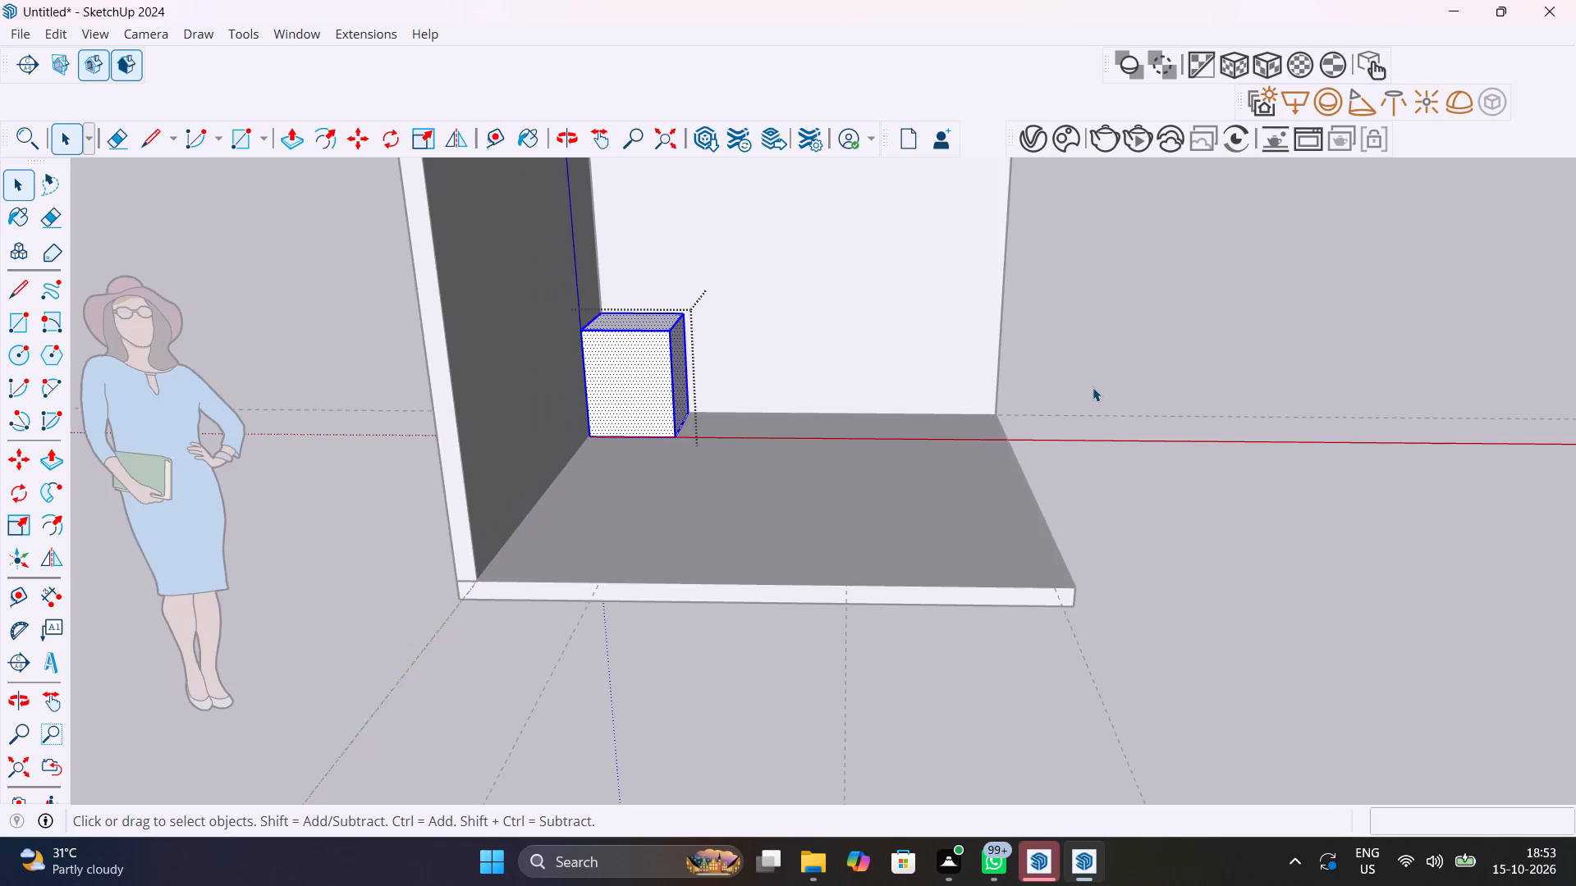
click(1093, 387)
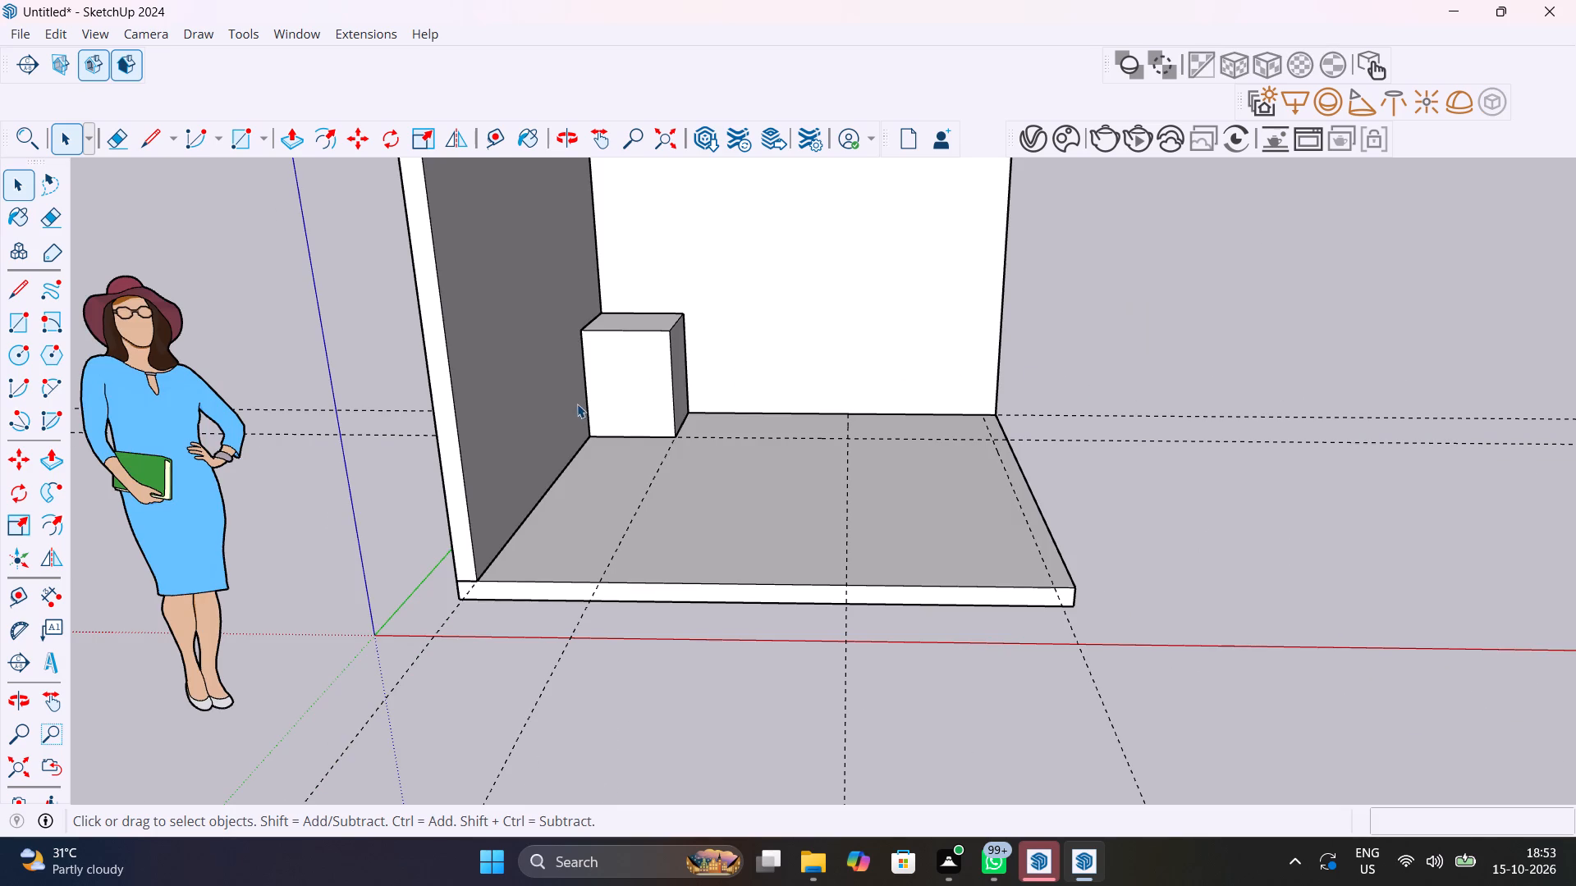
Hide the left wall group.
click(575, 404)
right_click(574, 404)
click(622, 71)
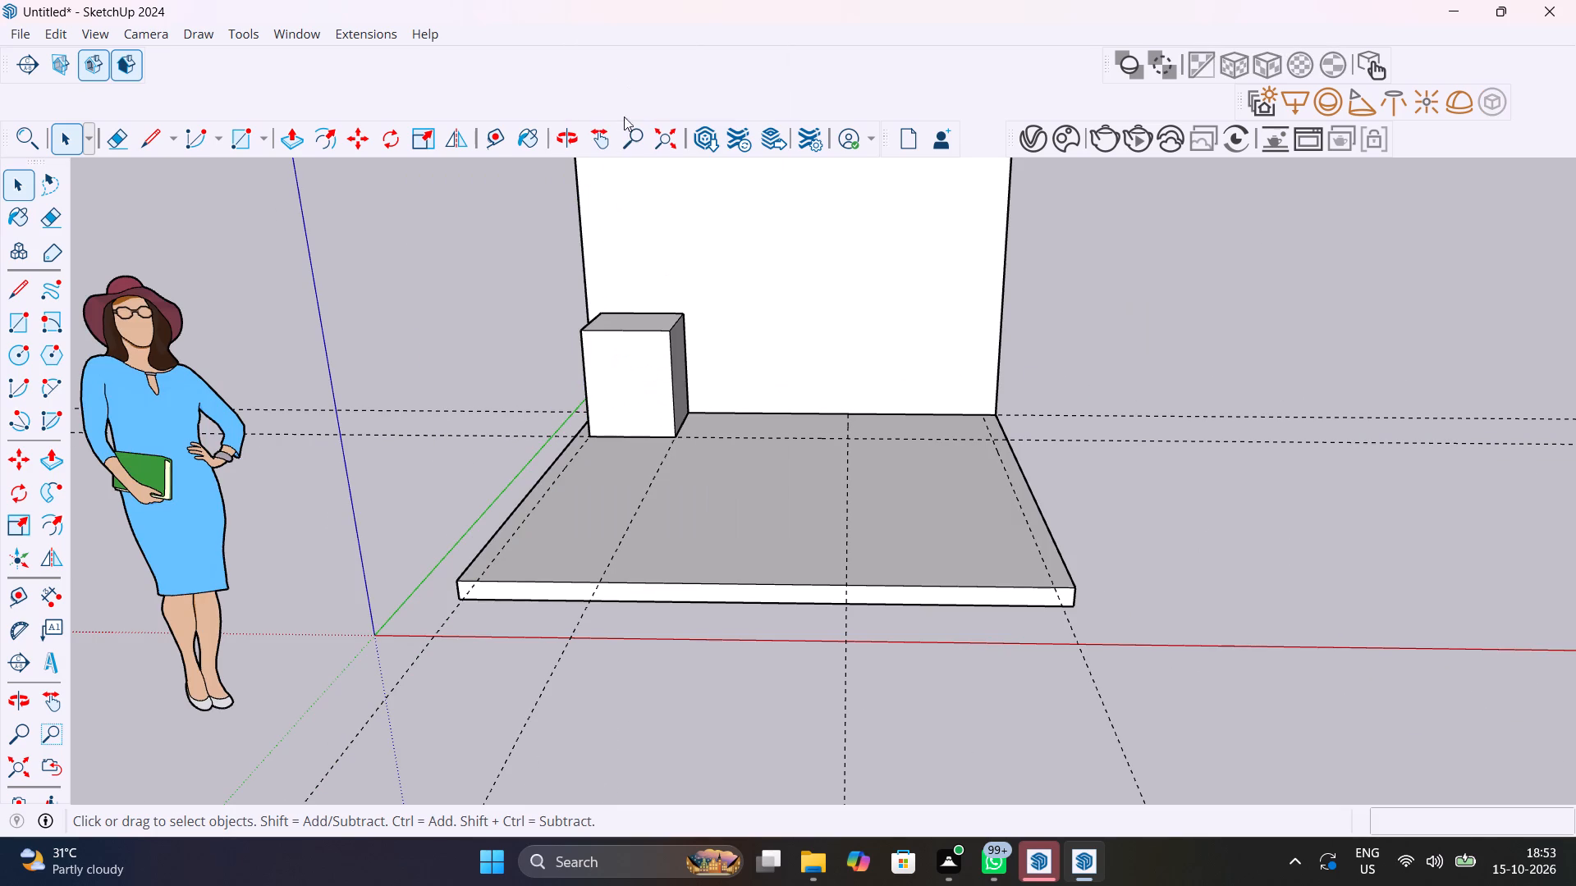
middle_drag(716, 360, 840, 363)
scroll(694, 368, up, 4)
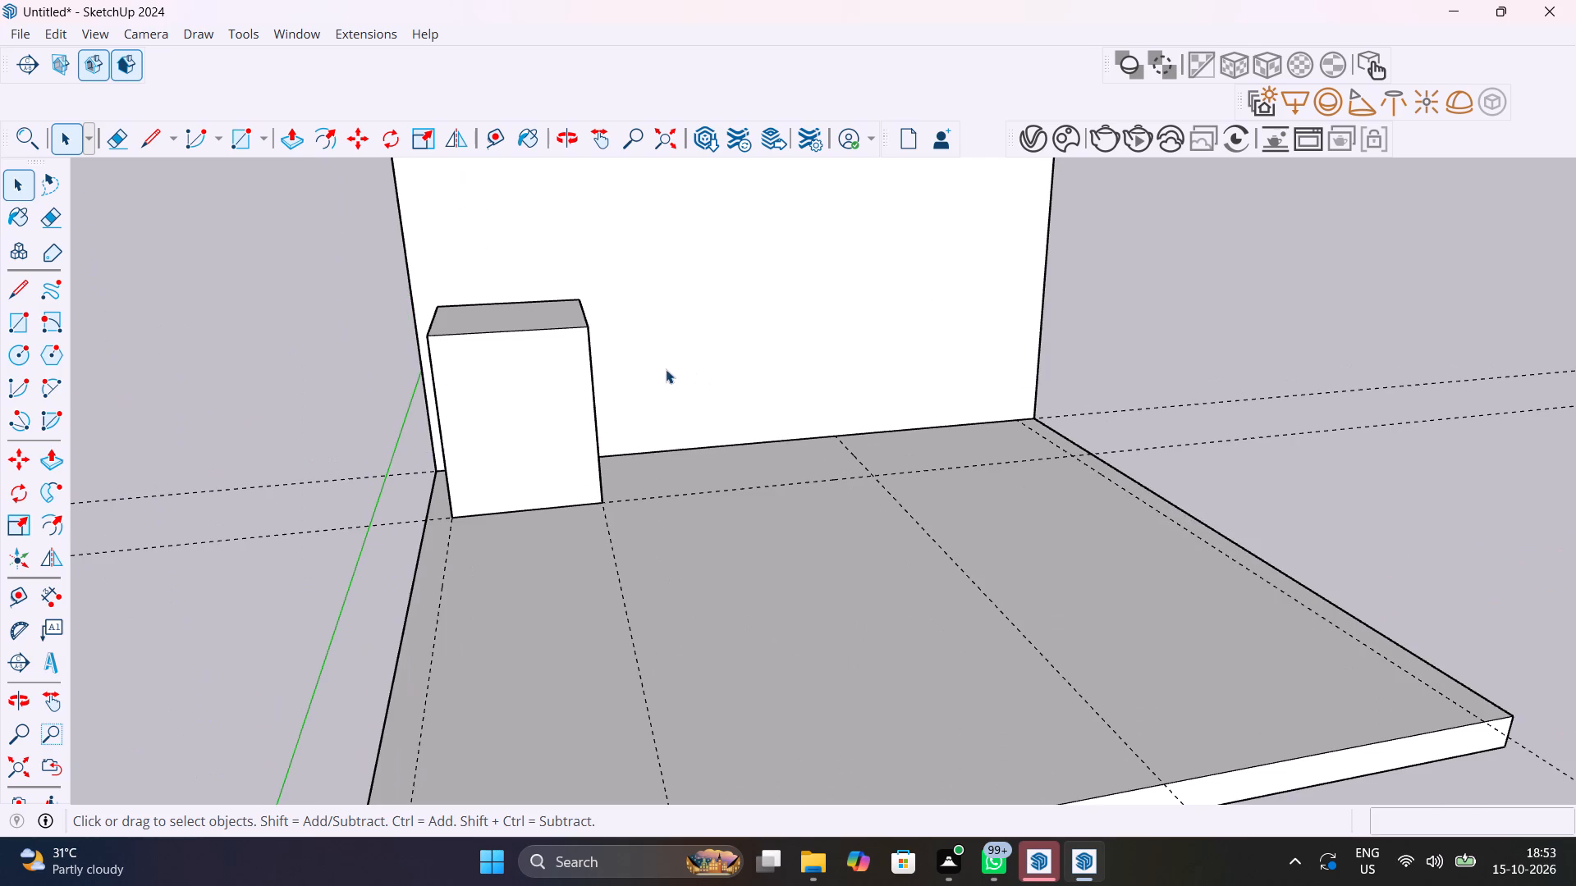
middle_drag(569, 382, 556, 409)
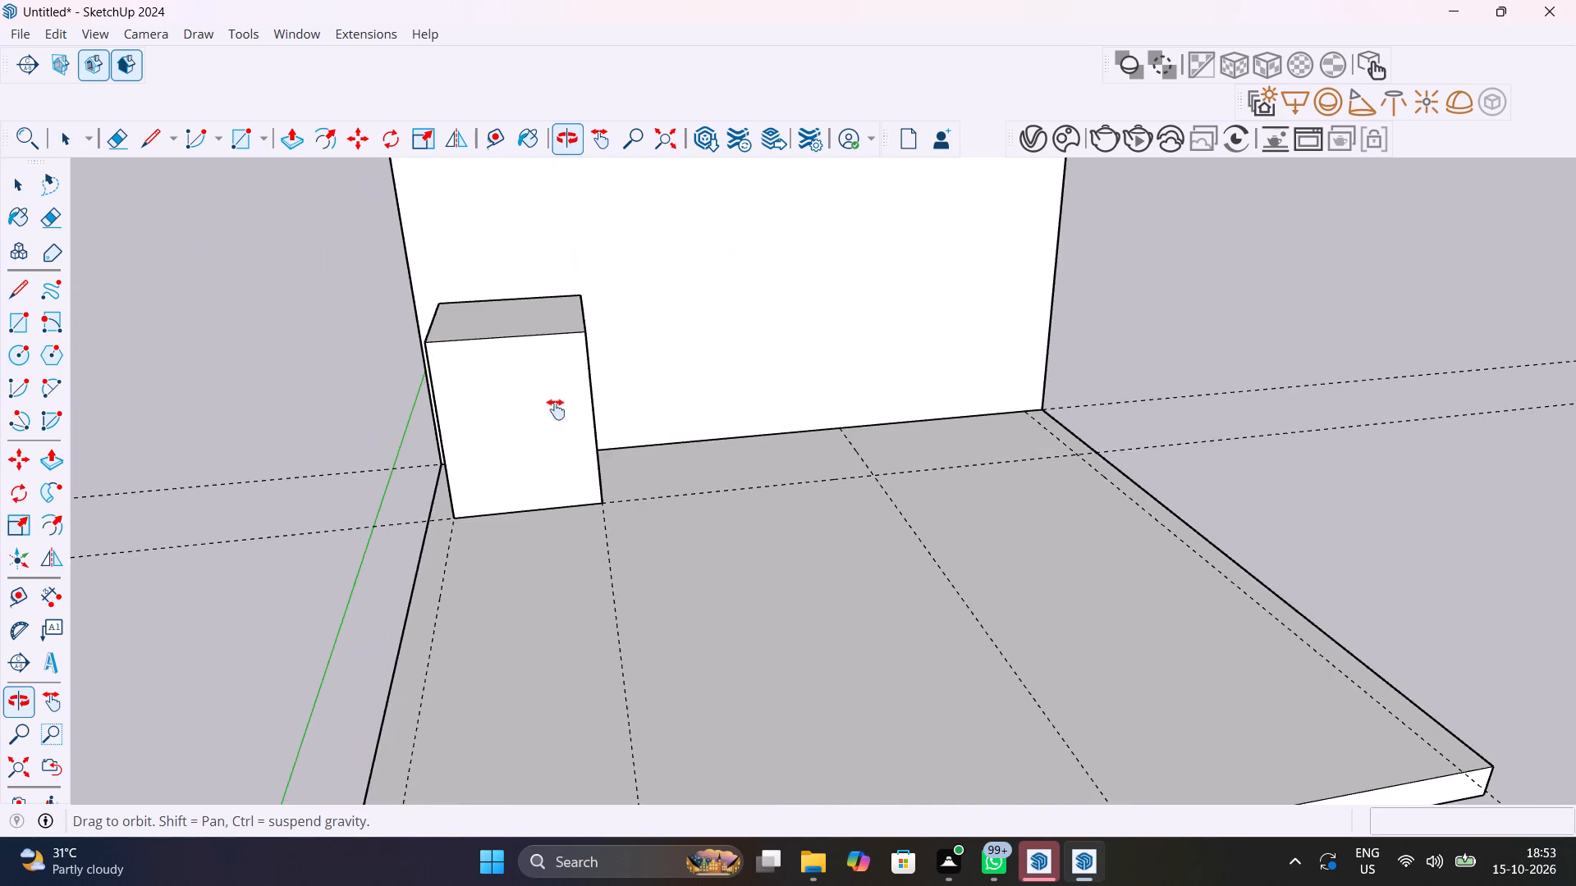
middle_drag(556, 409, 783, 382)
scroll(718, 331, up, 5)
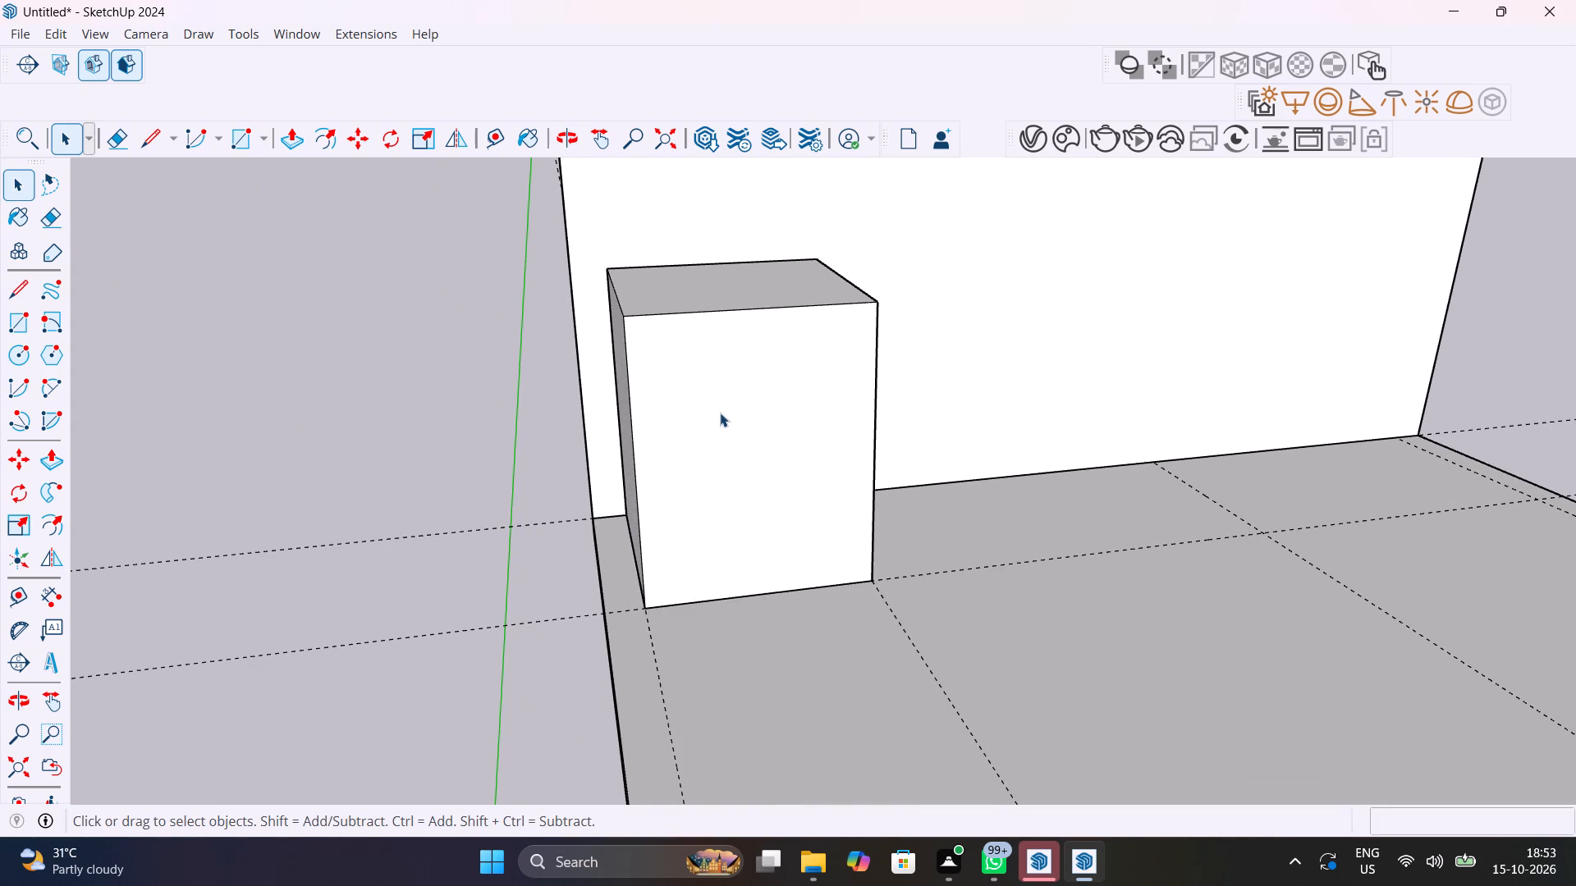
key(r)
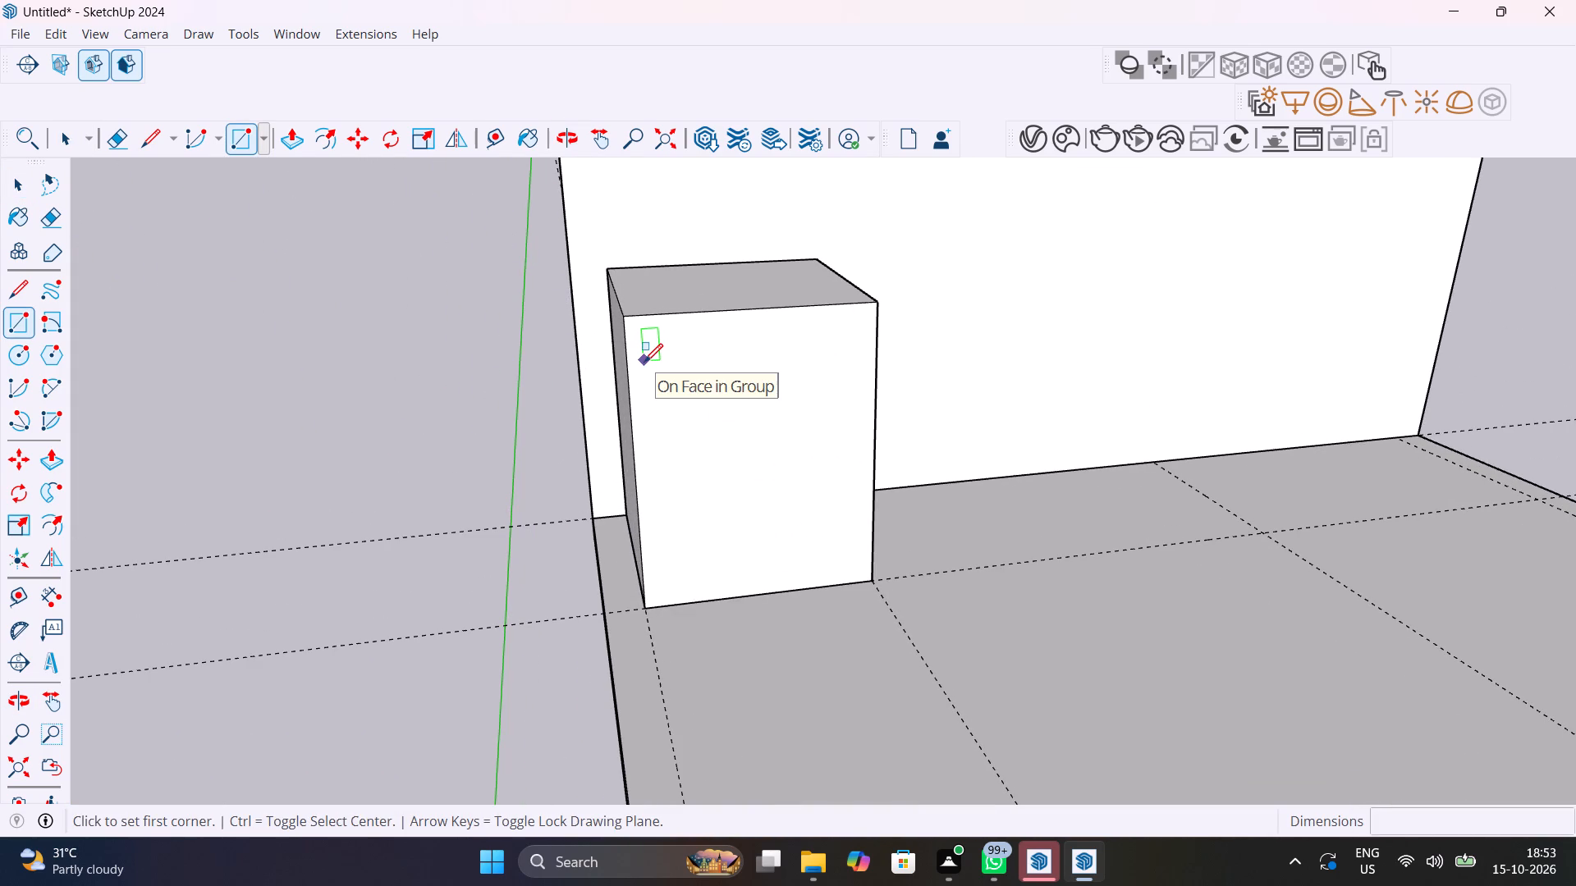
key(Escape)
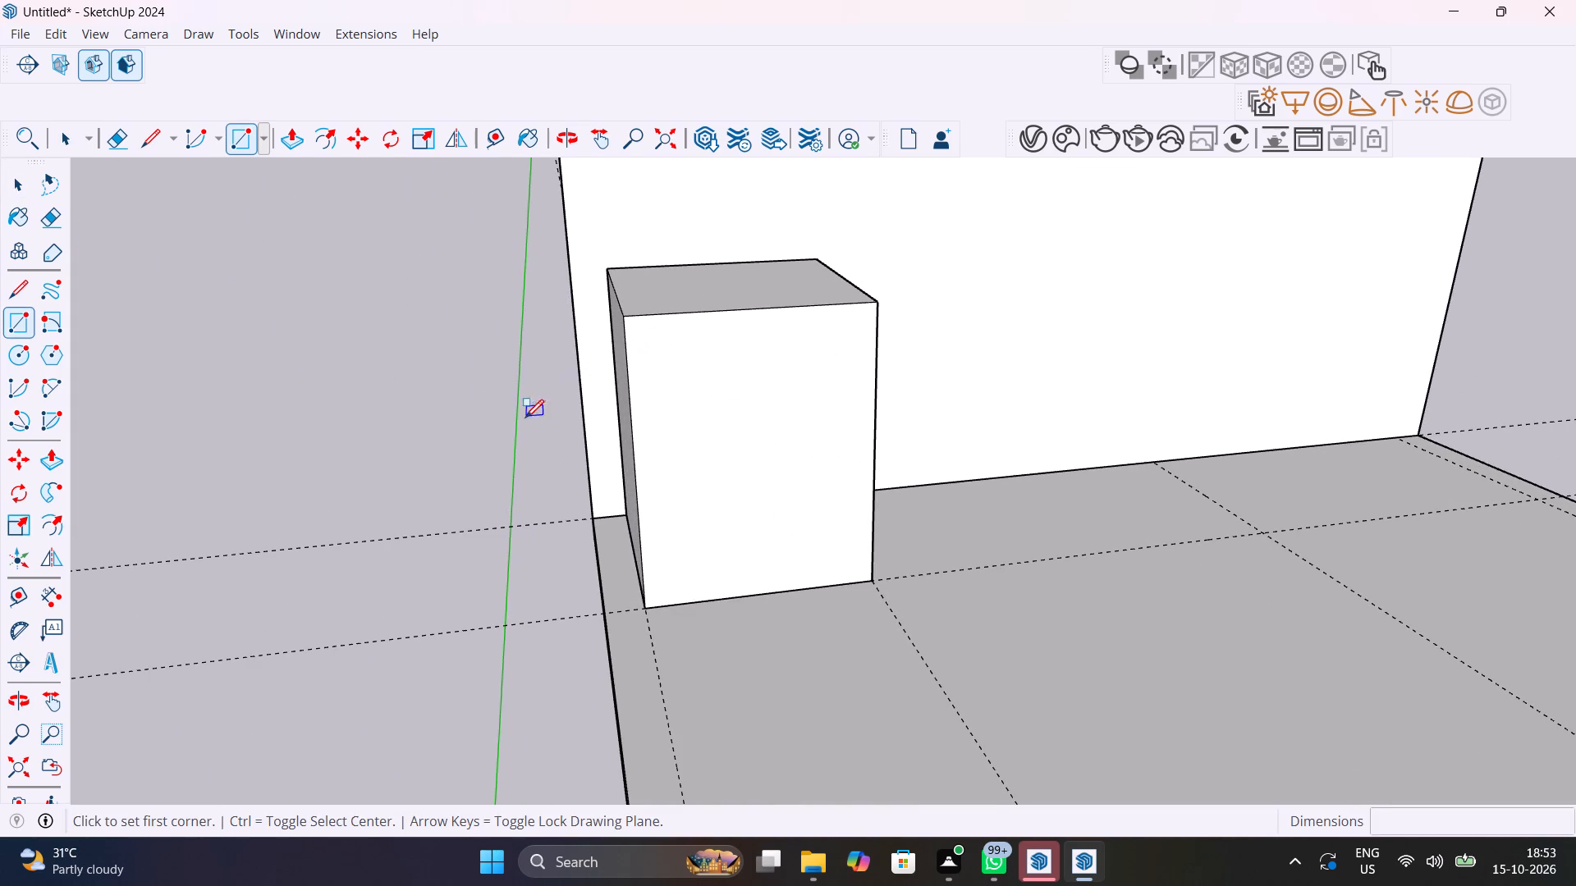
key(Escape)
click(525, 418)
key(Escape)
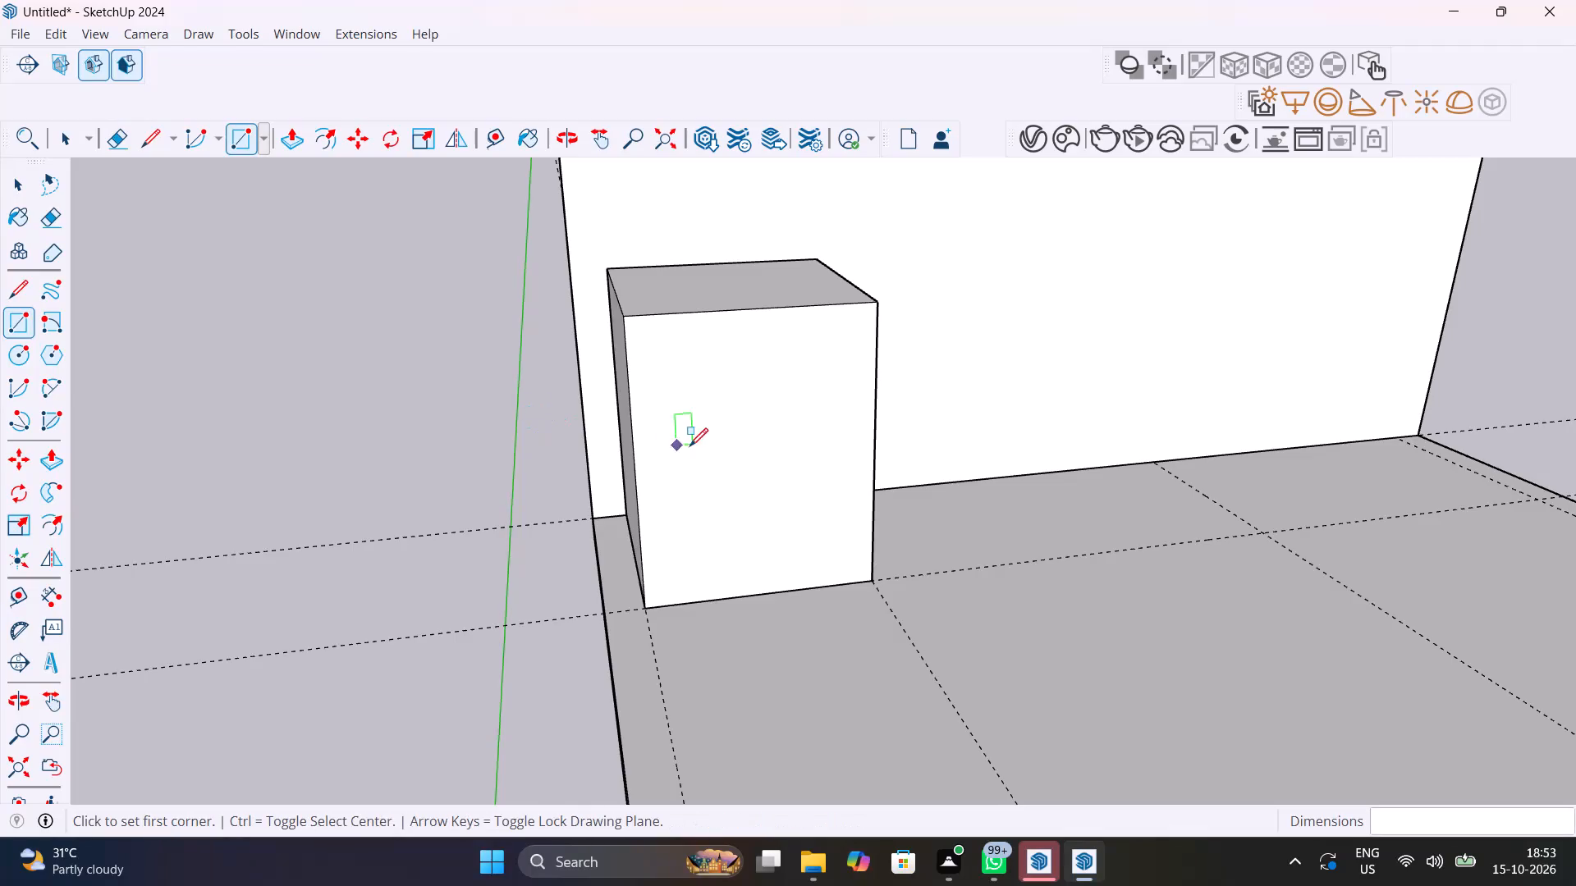
Inside the box group, copy the front face's bottom edge 4" upward.
middle_drag(758, 518, 885, 463)
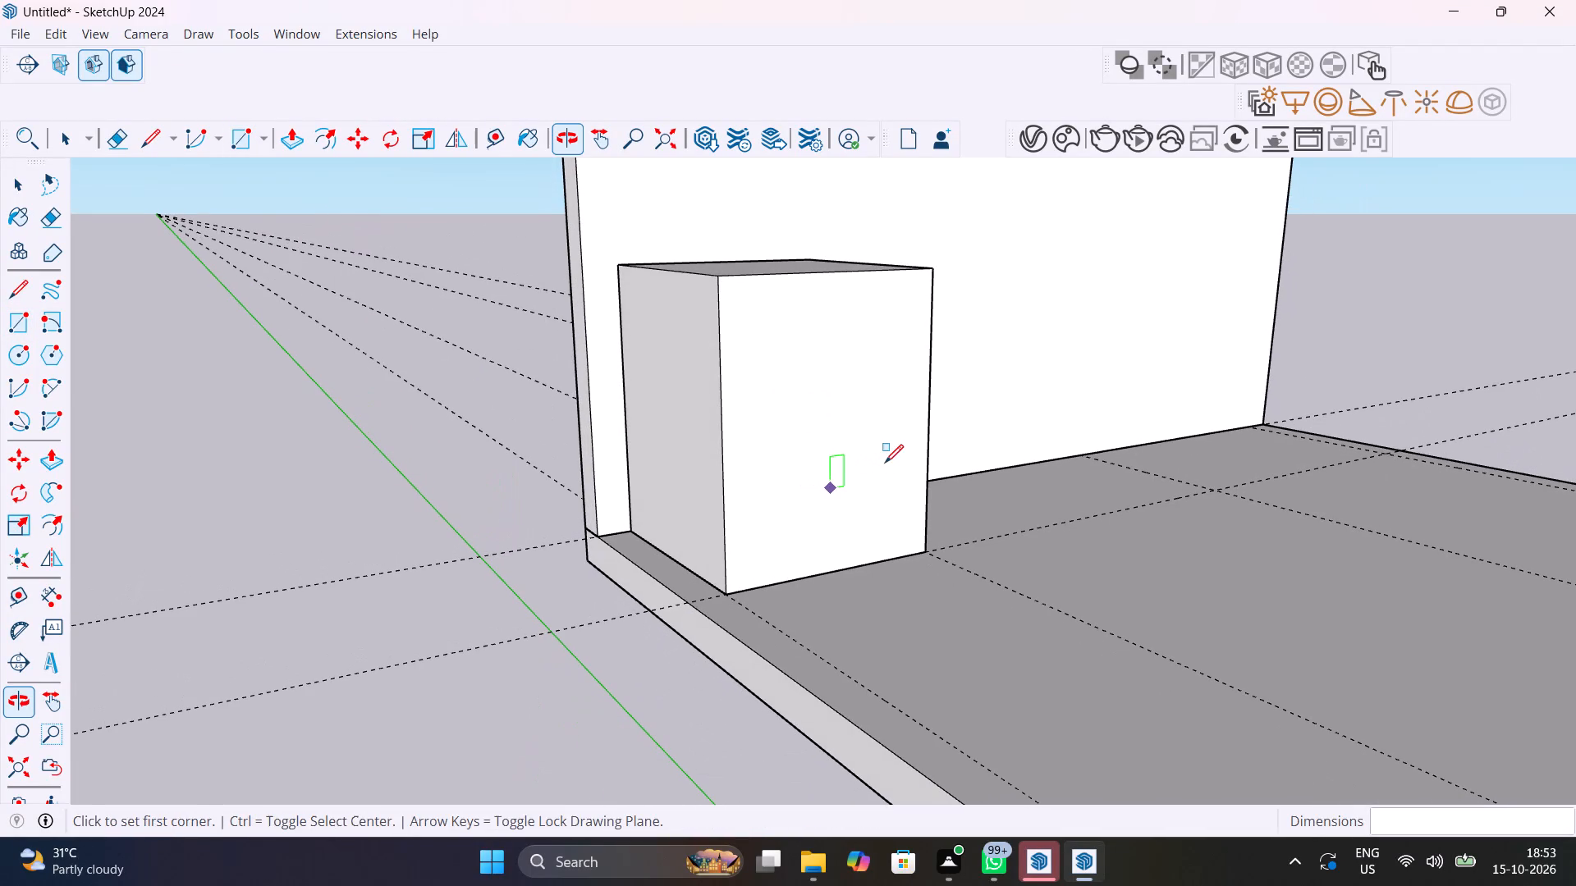
key(space)
click(740, 591)
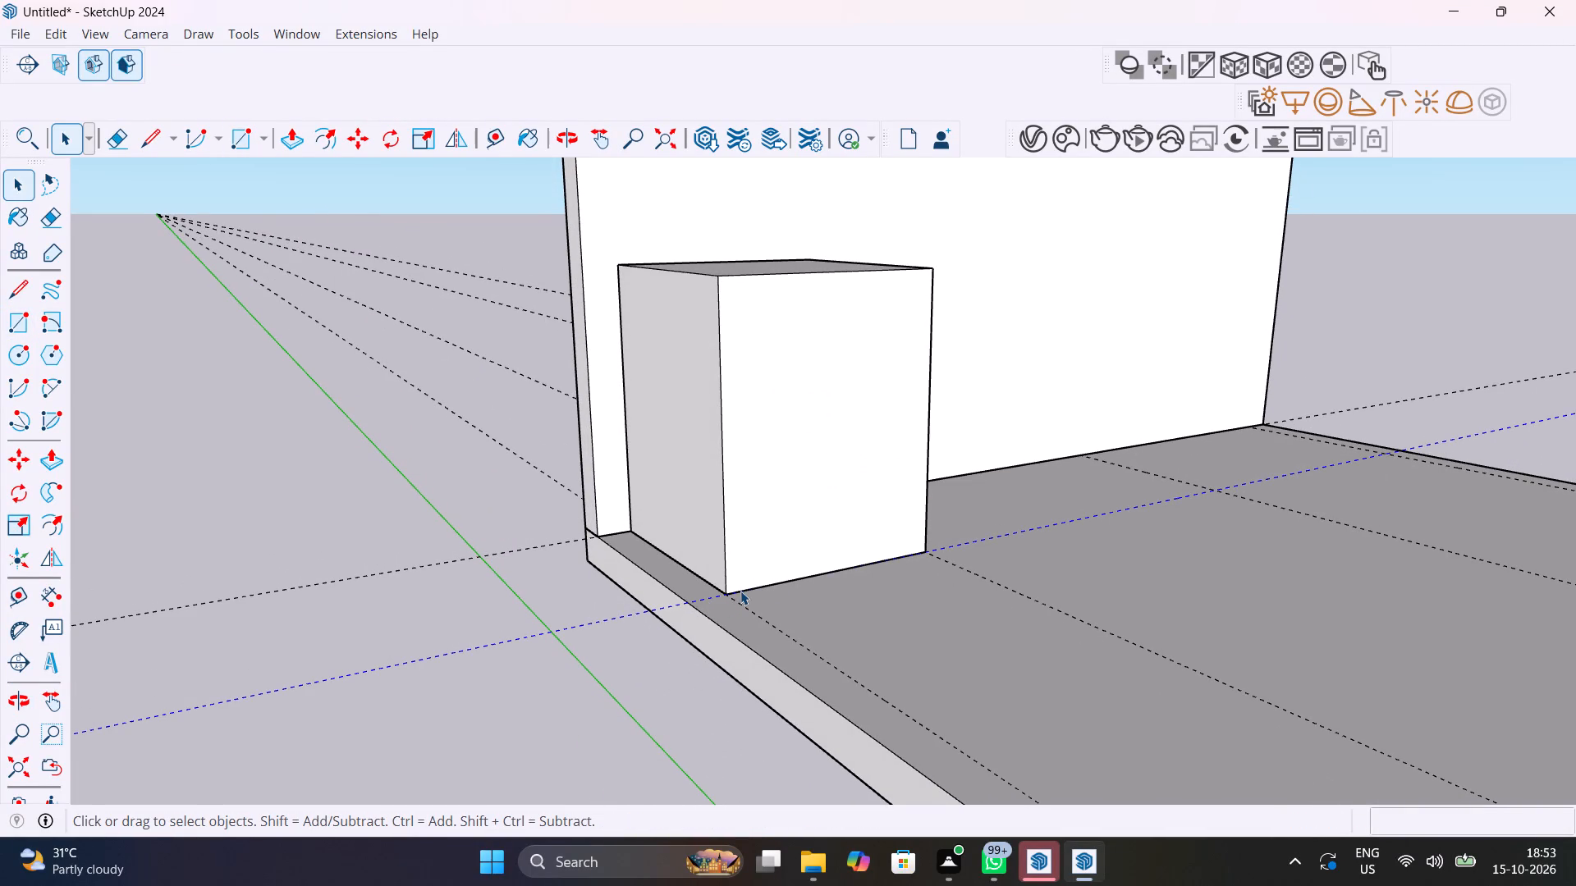
double_click(740, 591)
double_click(742, 551)
click(742, 590)
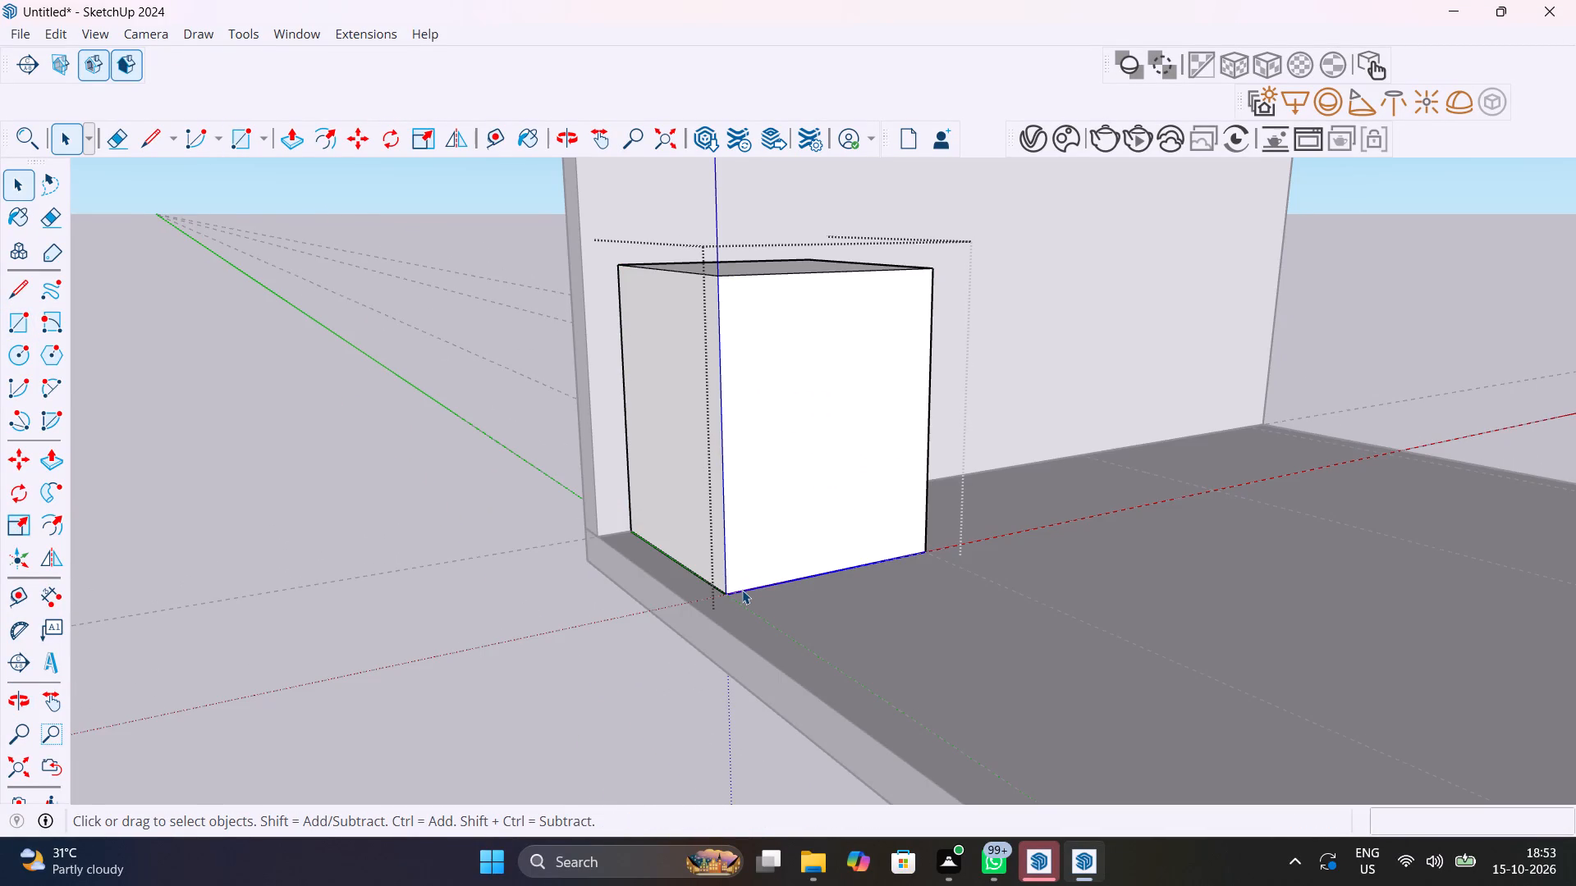
key(m)
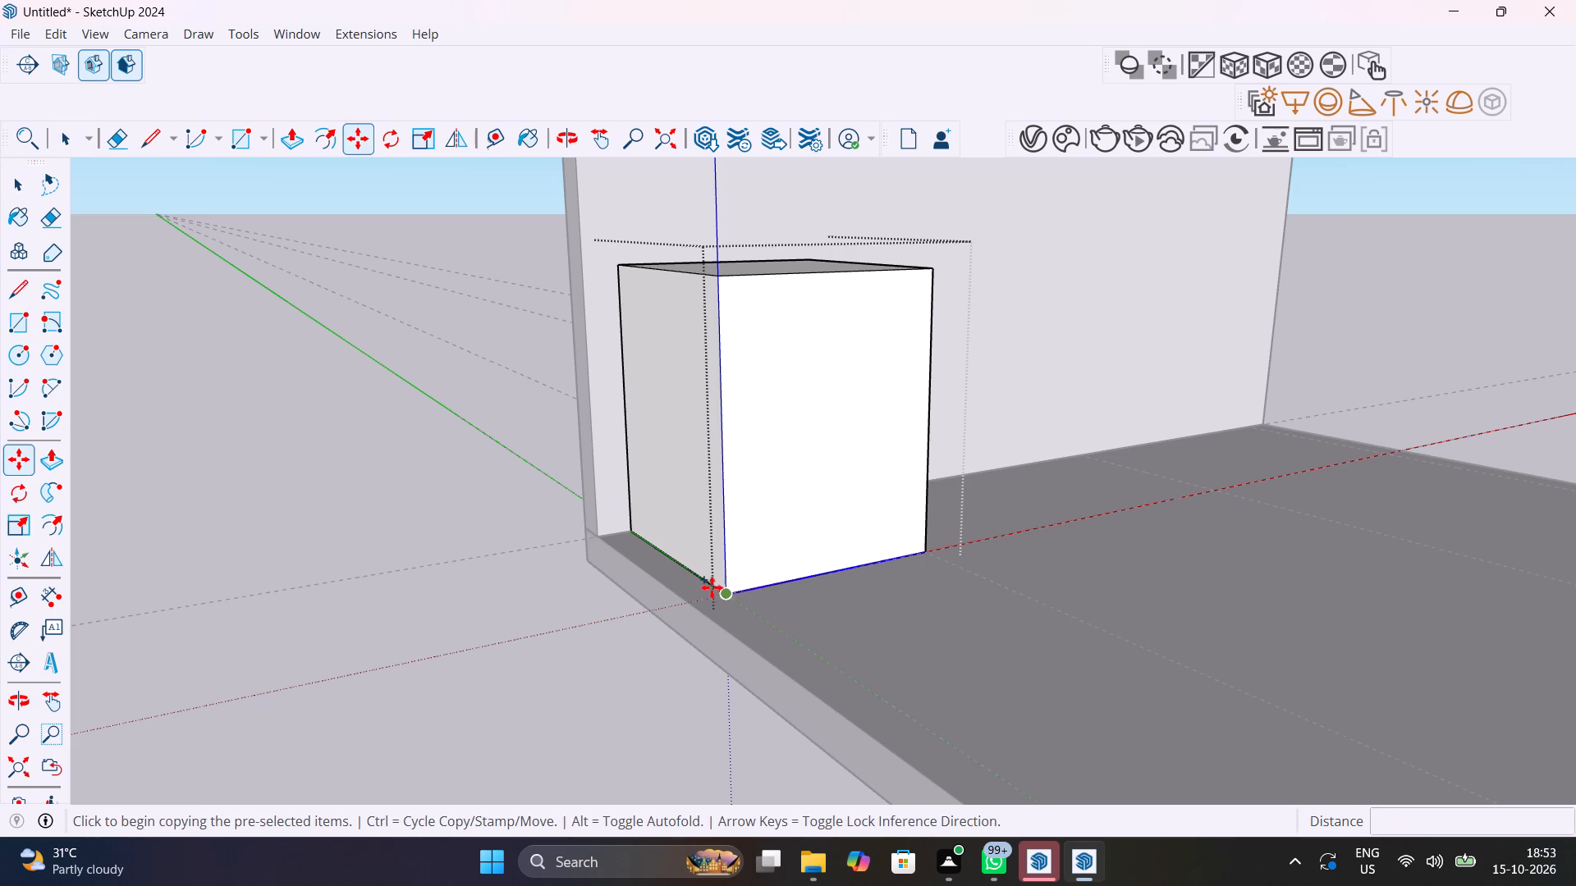
click(728, 593)
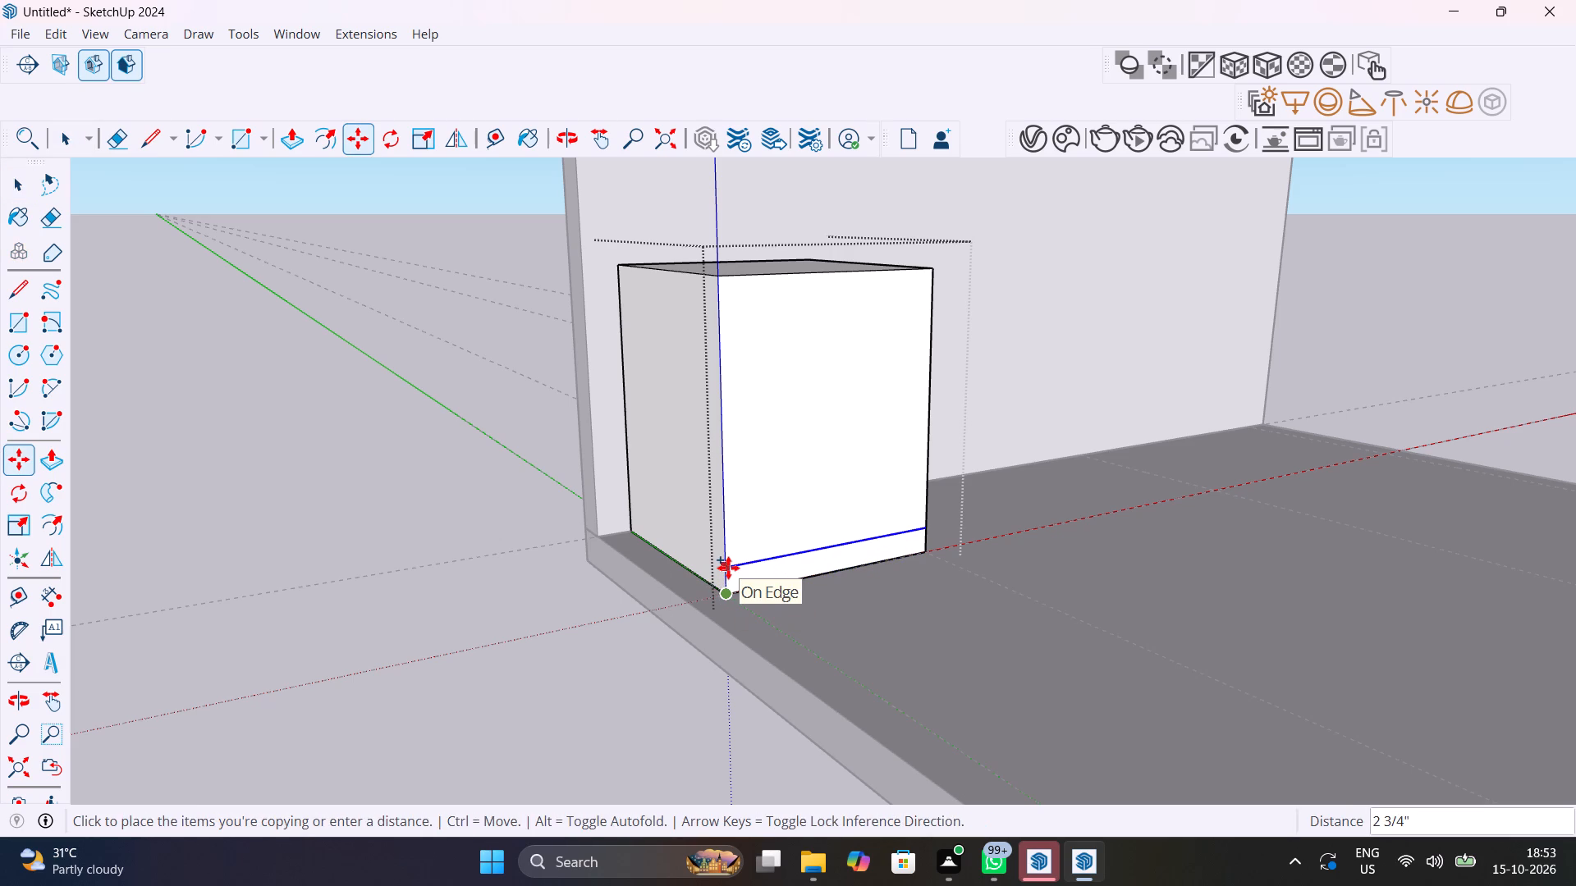
text(4")
key(Return)
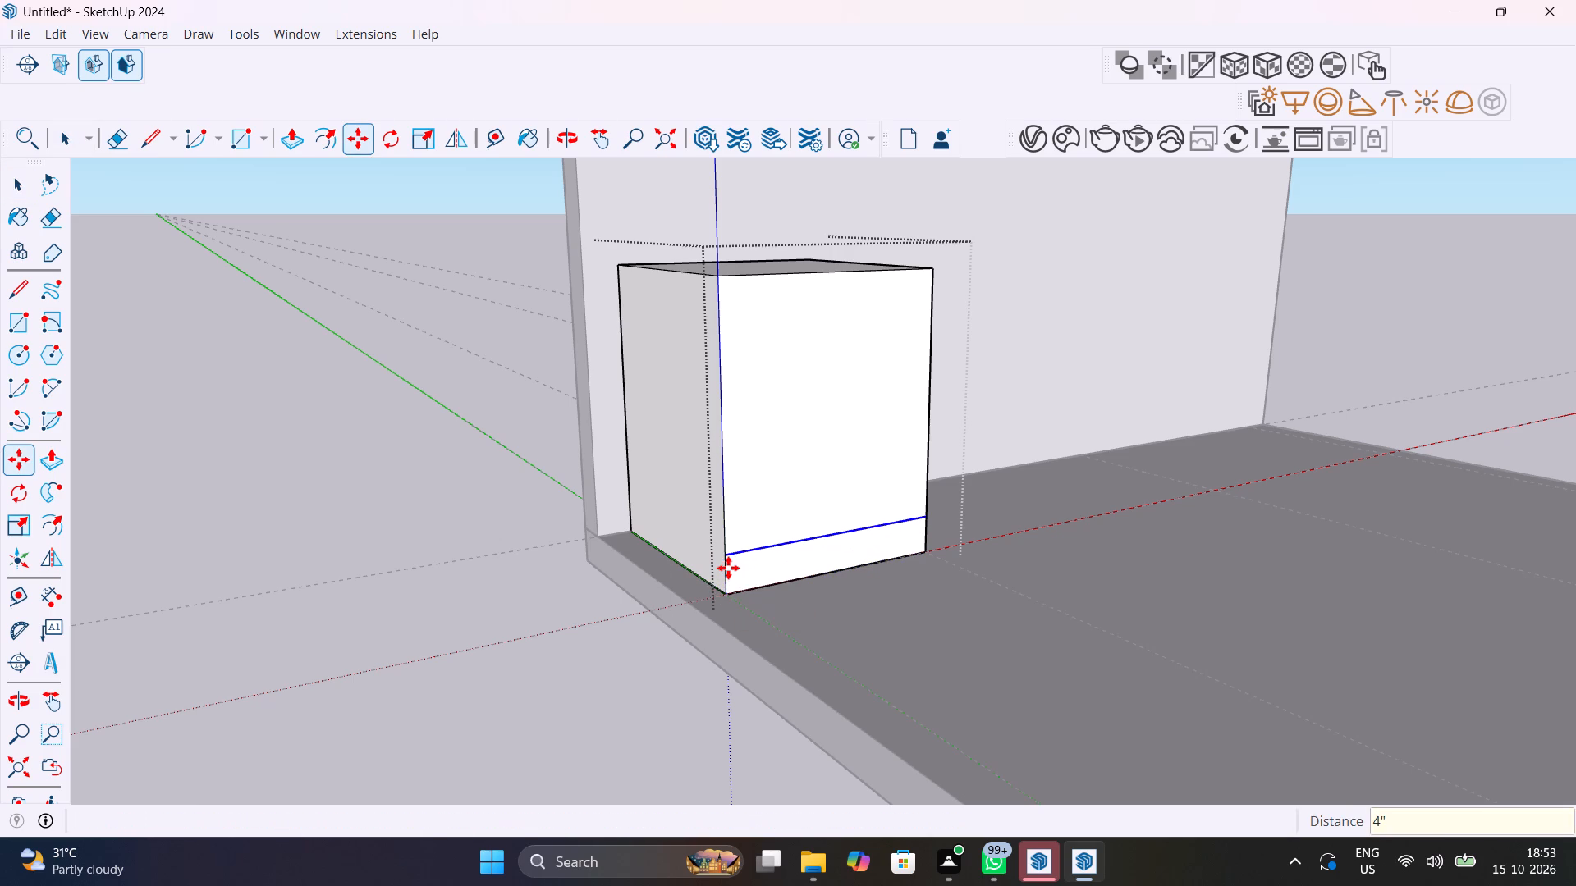
key(space)
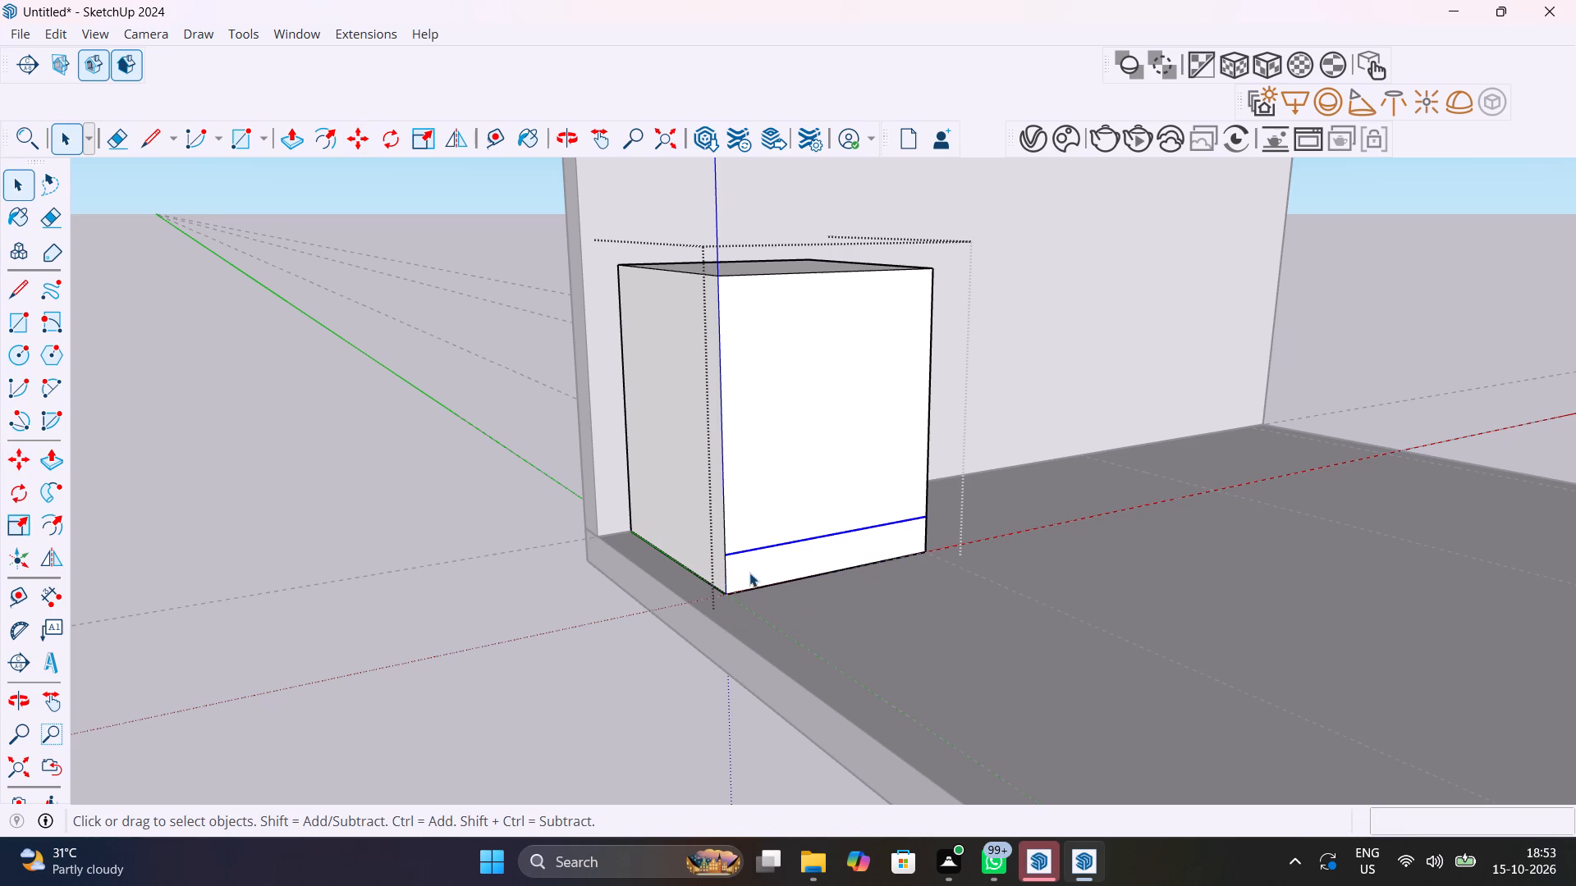
Push/Pull the 4" strip at the front face's base 3" inward to form a toe kick, and close the group.
click(755, 570)
key(p)
click(755, 570)
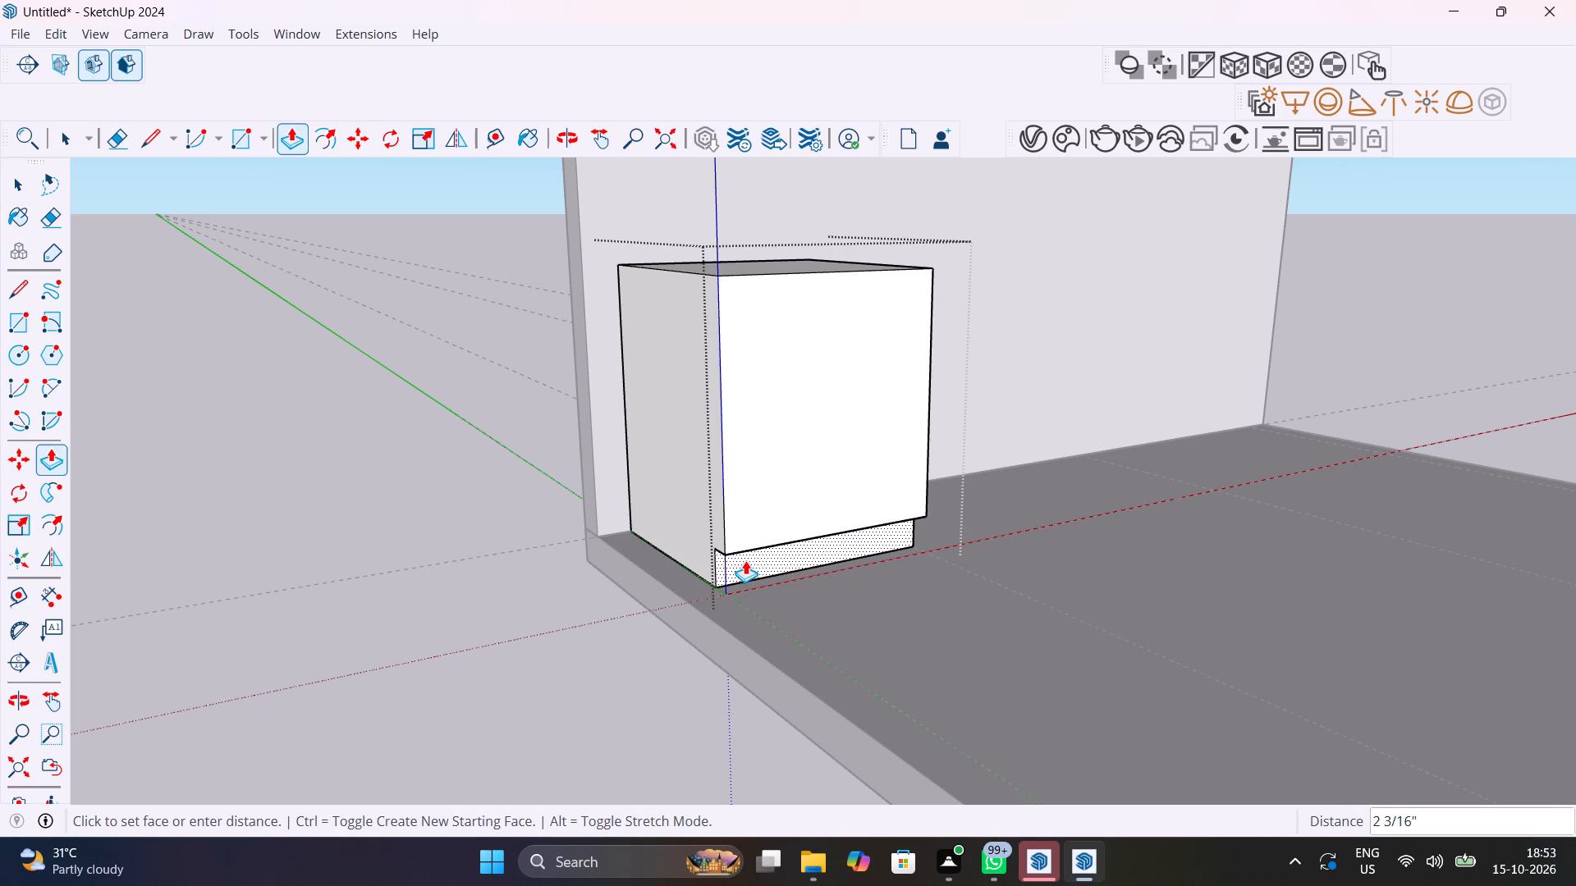
text(3")
key(Return)
key(space)
click(359, 537)
Draw a rectangle covering the box's front face above the toe kick, from its top corner to the opposite bottom corner.
middle_drag(477, 545, 433, 568)
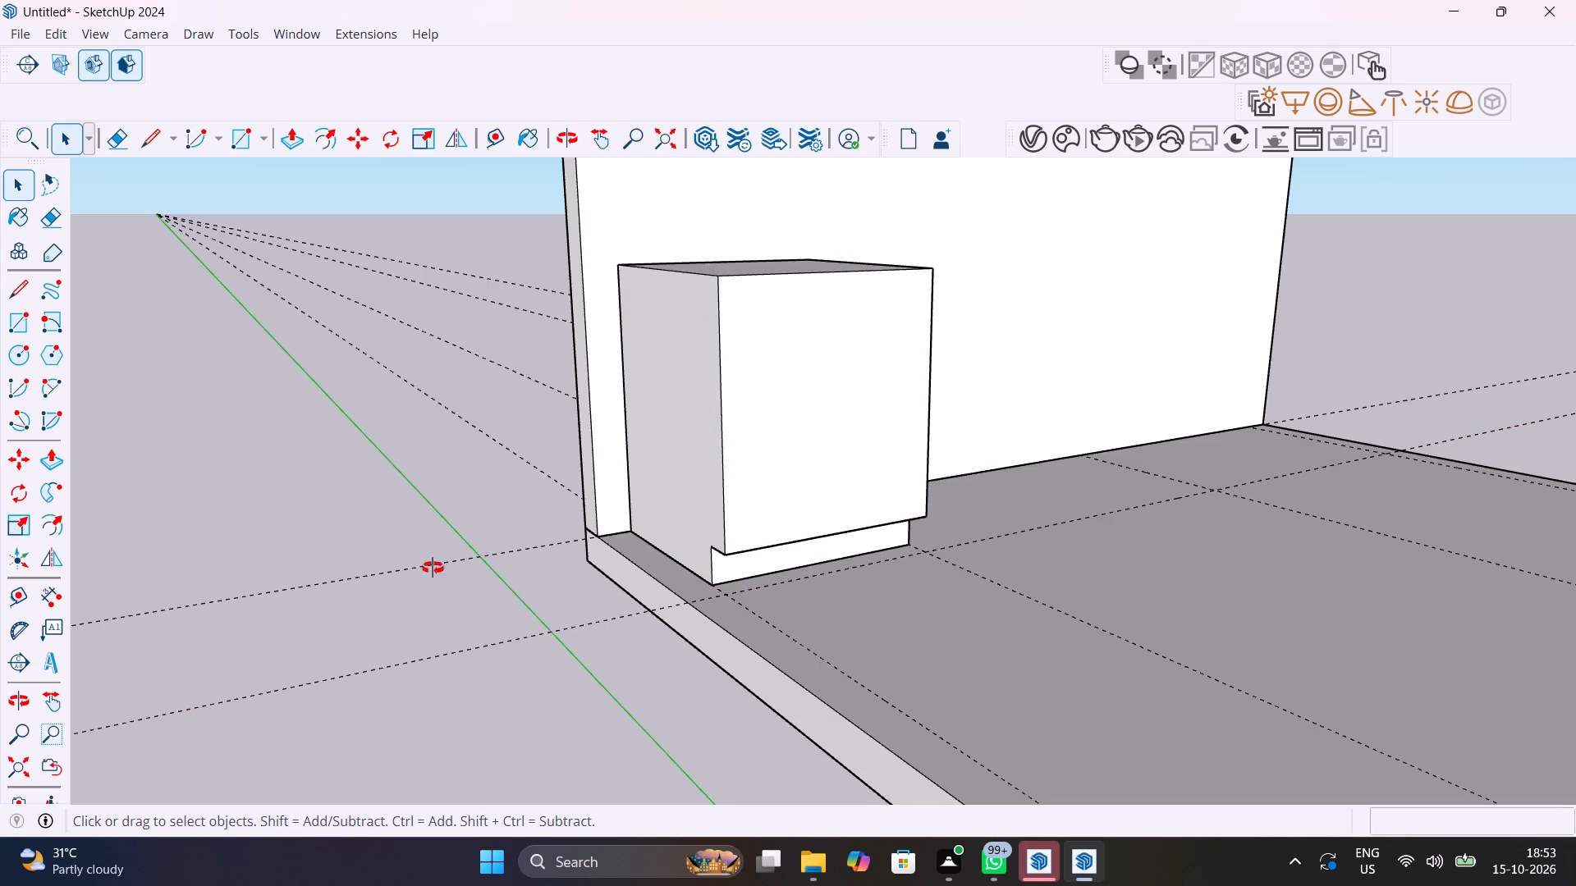
middle_drag(433, 568, 341, 613)
key(r)
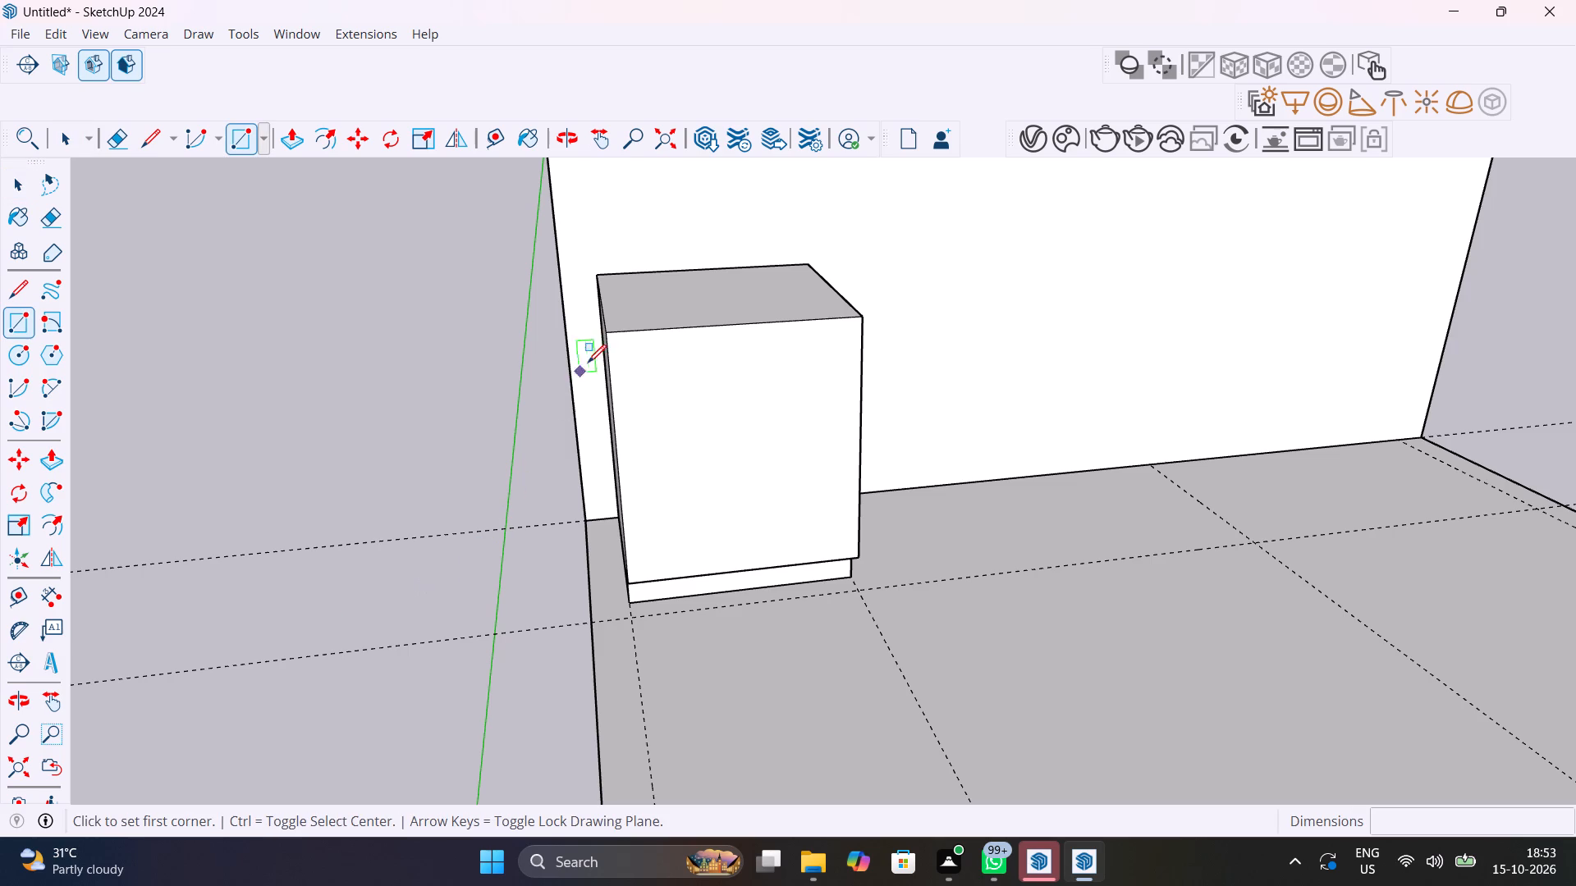
click(609, 338)
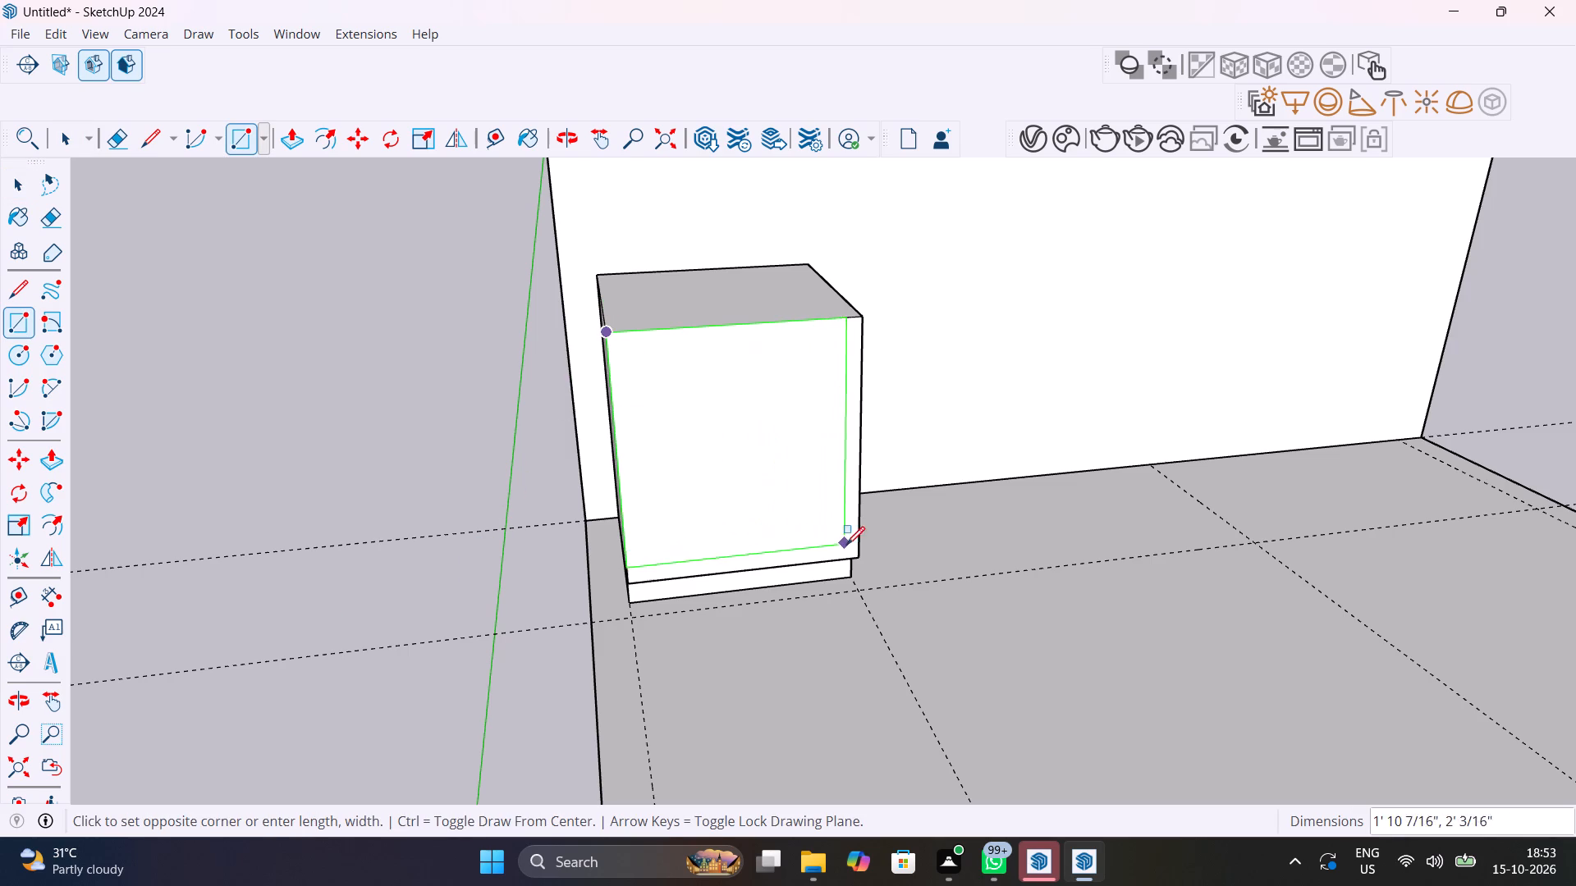
click(859, 554)
key(space)
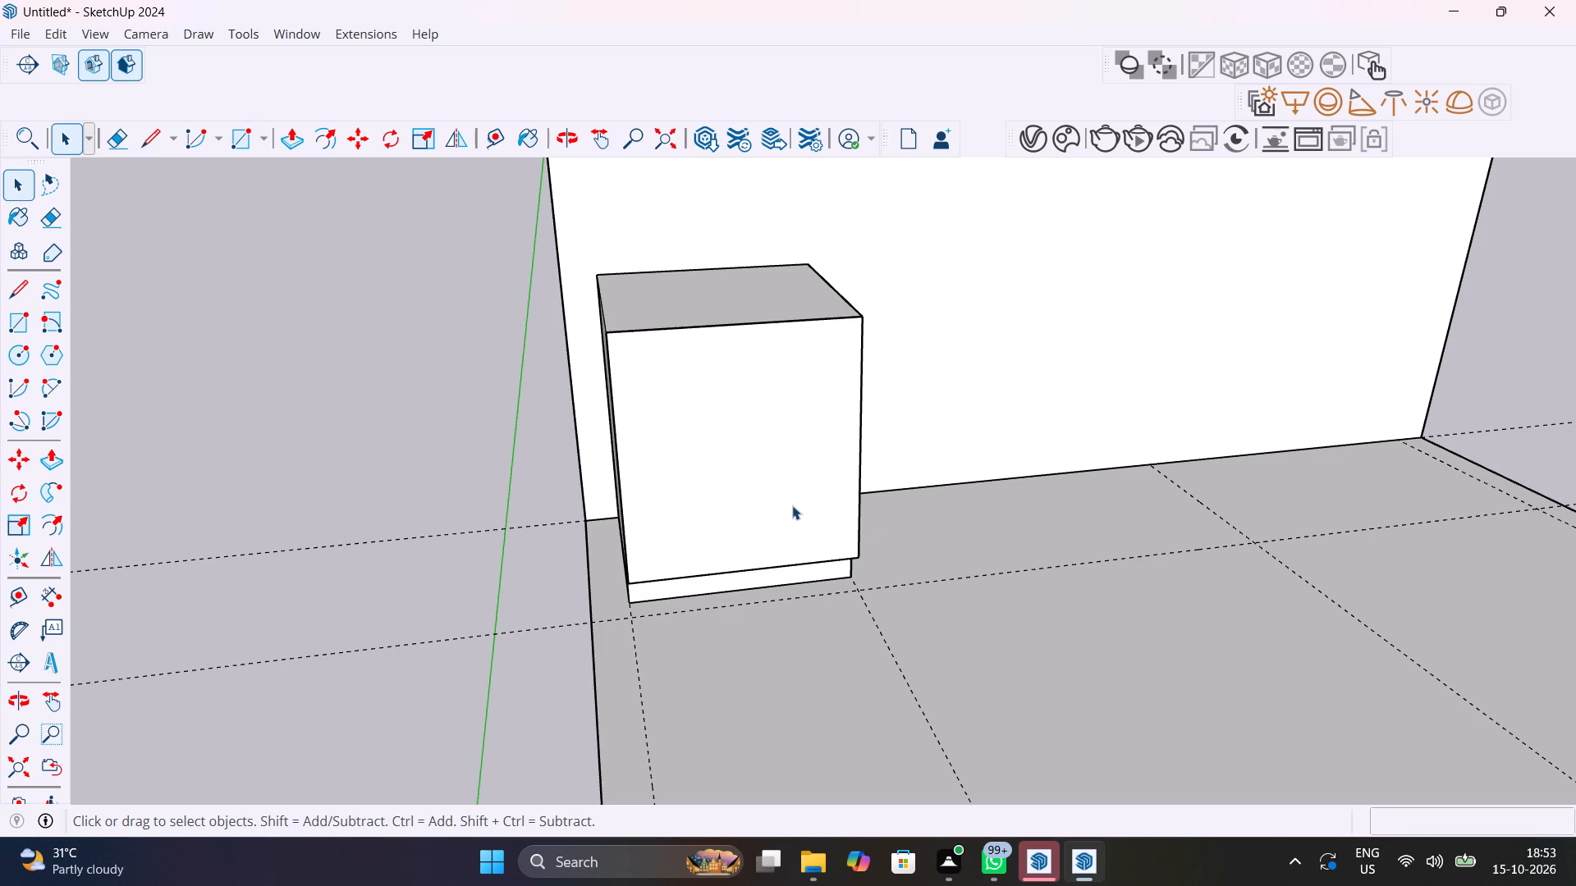
Push/Pull the new front rectangle outward 1" to form a panel.
click(792, 505)
key(p)
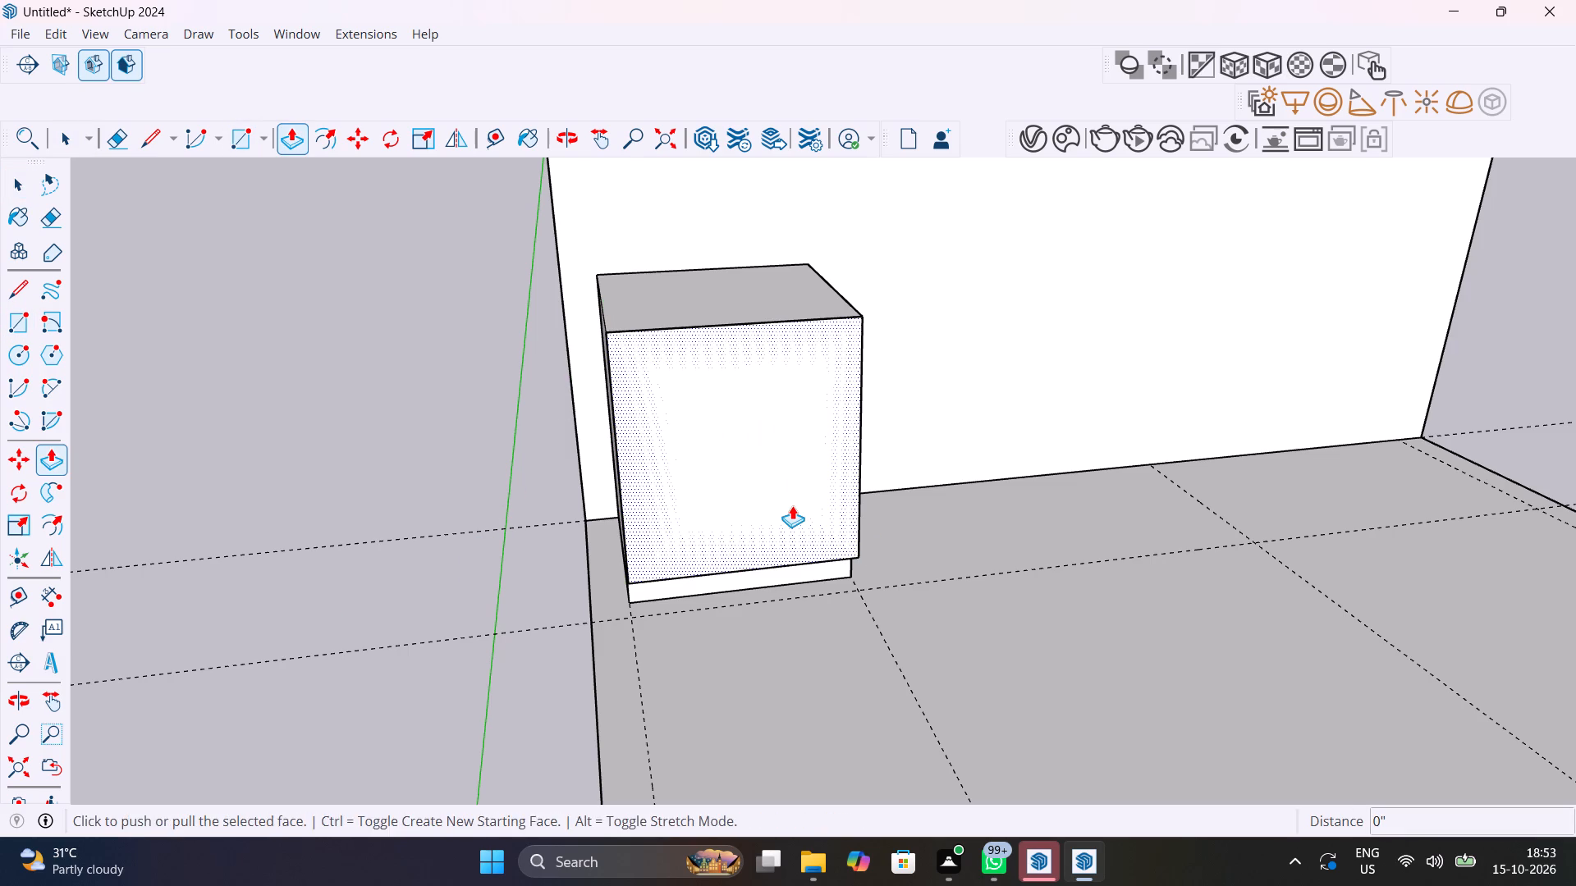
click(792, 505)
text(1")
key(Return)
key(space)
Make a group from all the connected geometry of the 1" front panel and deselect it.
middle_drag(730, 480, 779, 491)
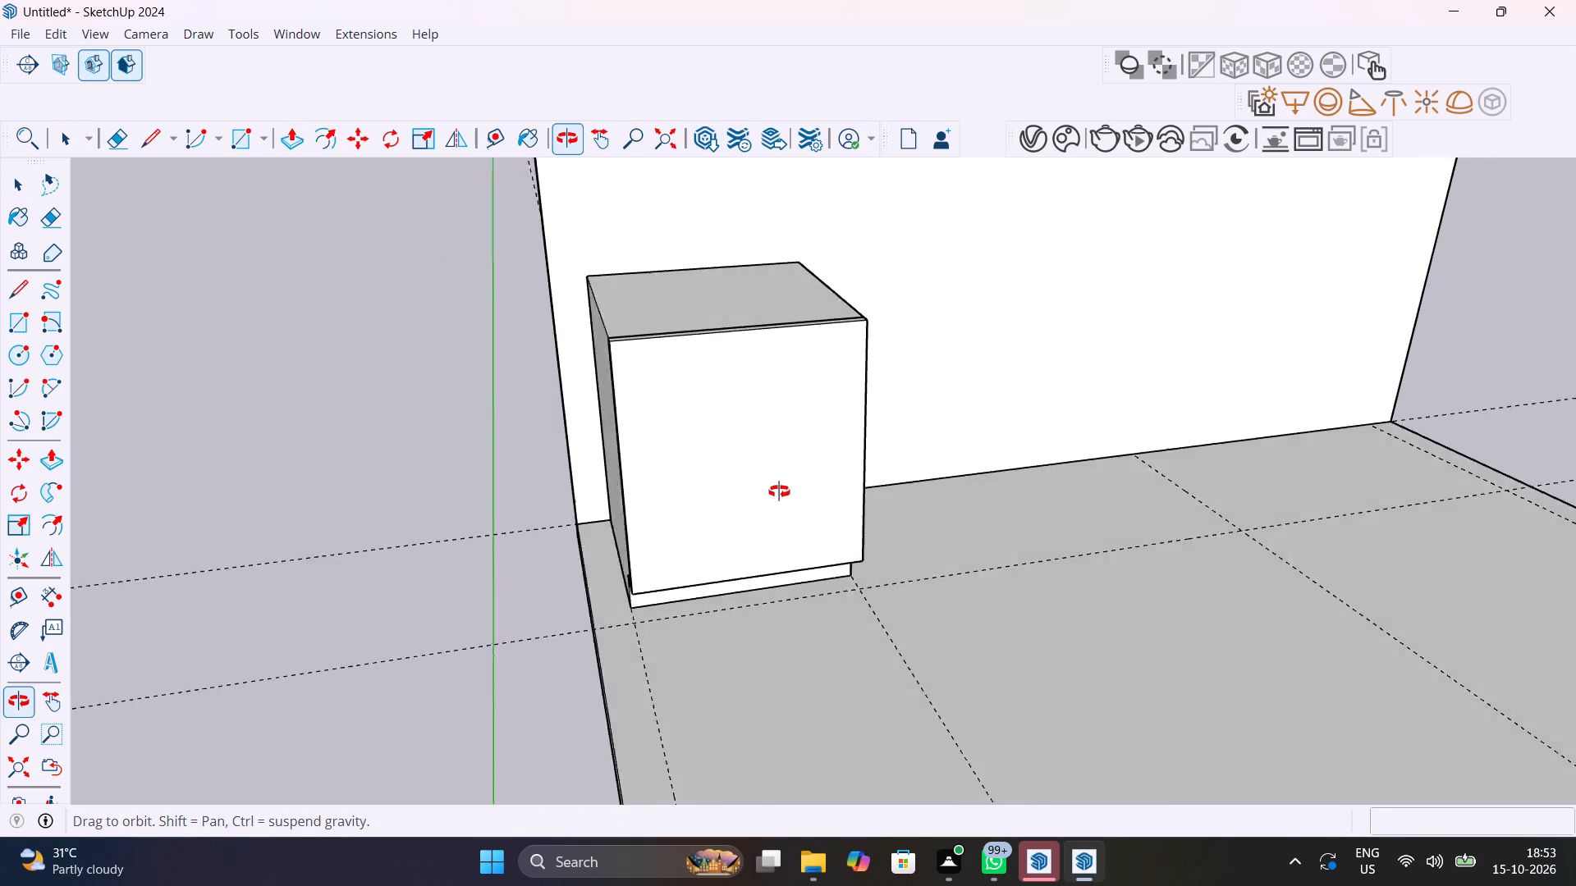
middle_drag(779, 491, 1038, 498)
scroll(767, 384, up, 4)
triple_click(767, 384)
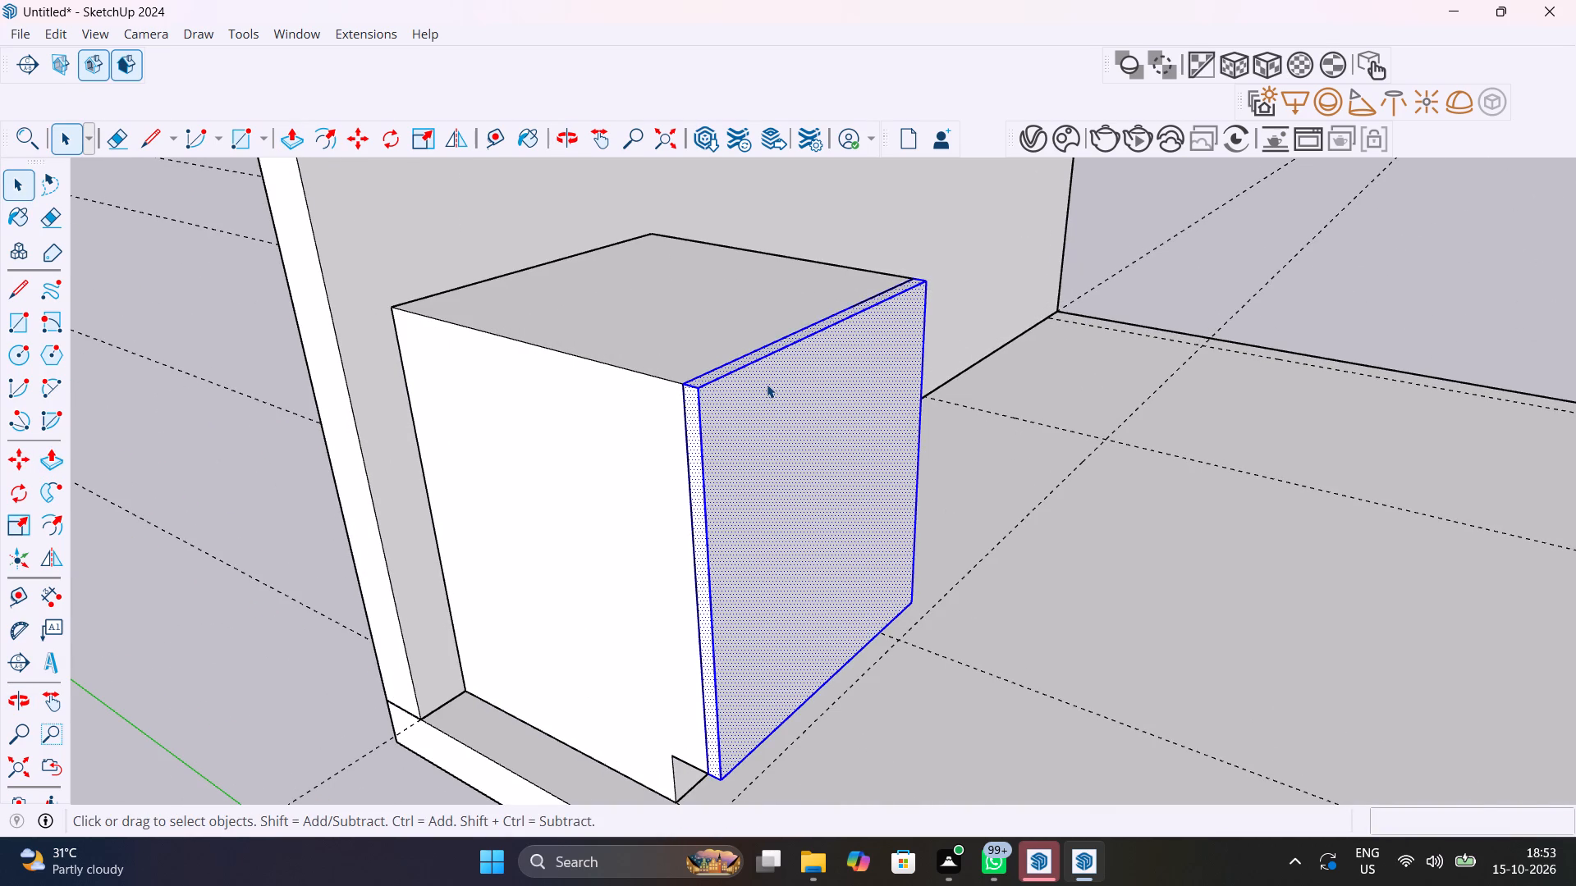
click(767, 384)
right_click(767, 384)
click(836, 197)
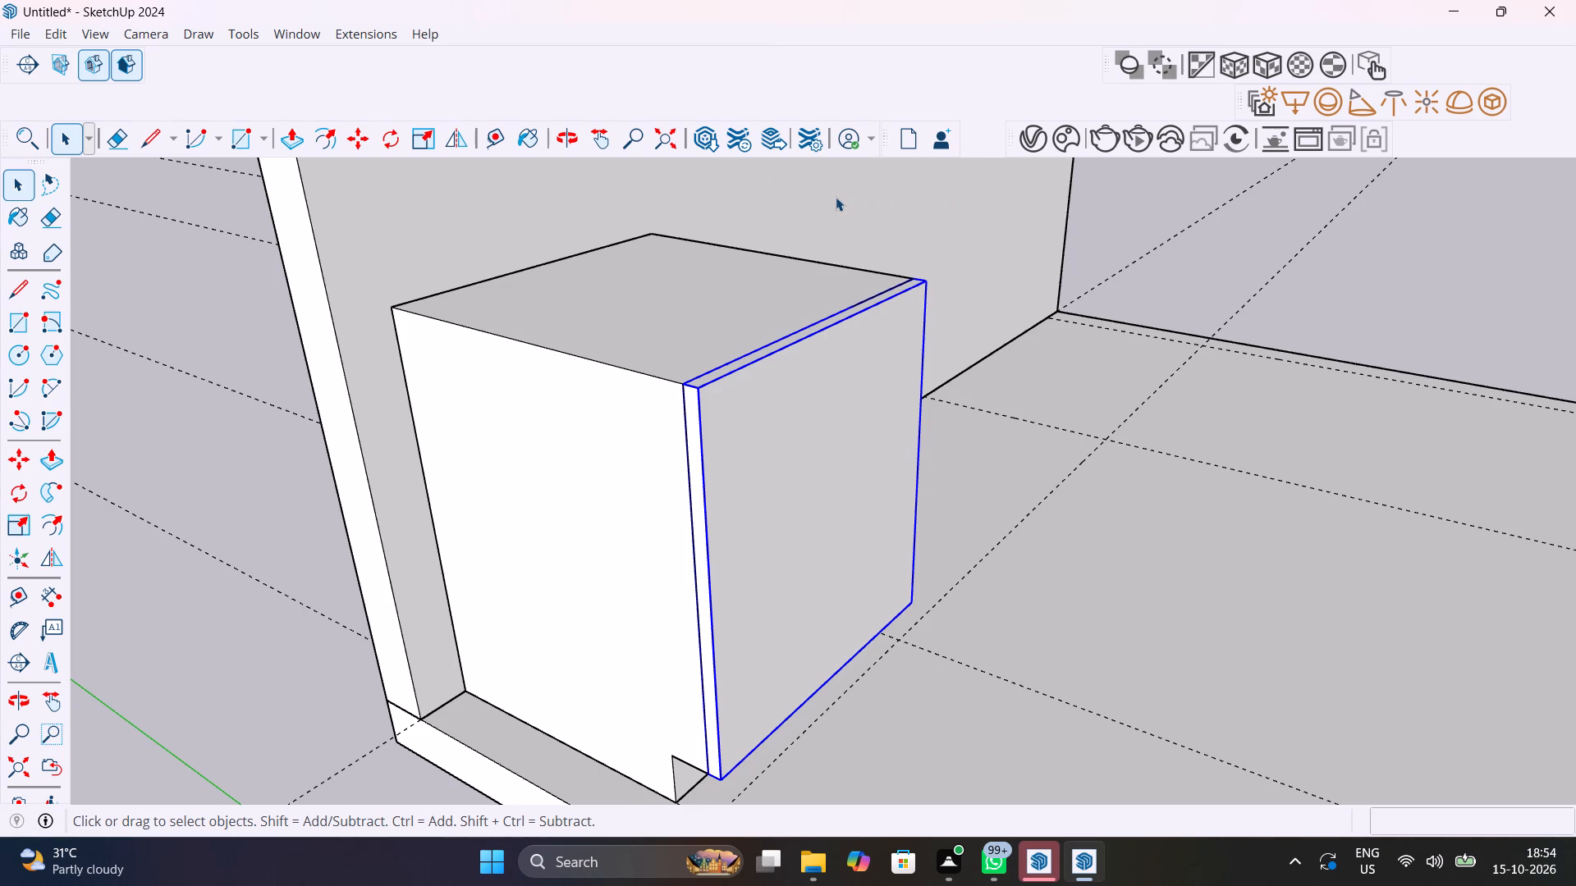
click(238, 500)
Inside the front panel group, copy the front face's top edge 4 mm downward.
middle_drag(310, 500, 277, 479)
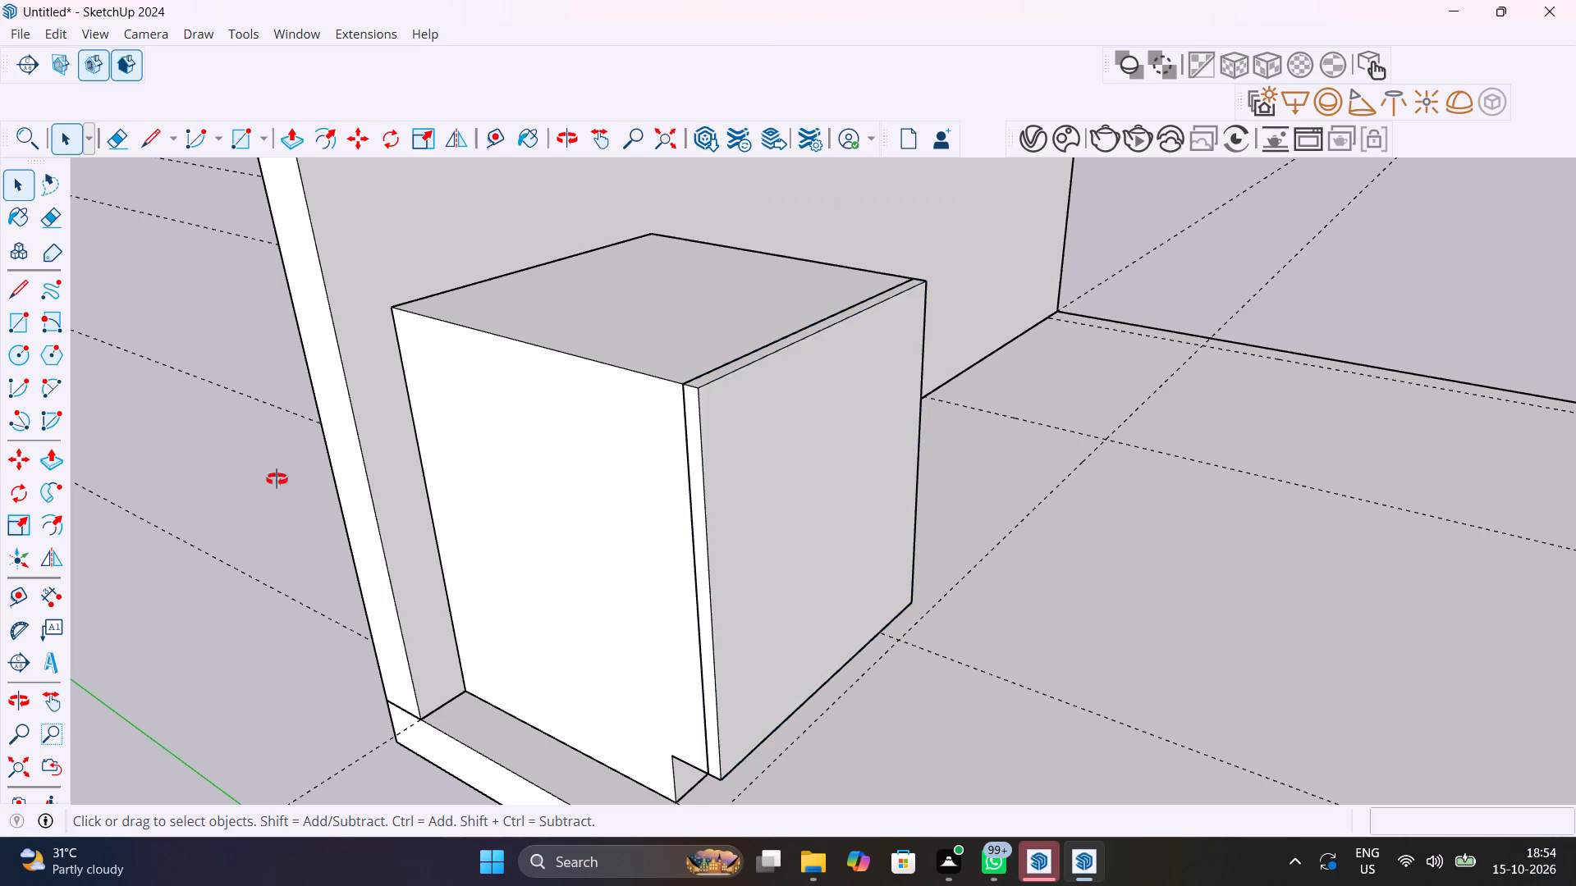
middle_drag(277, 479, 0, 474)
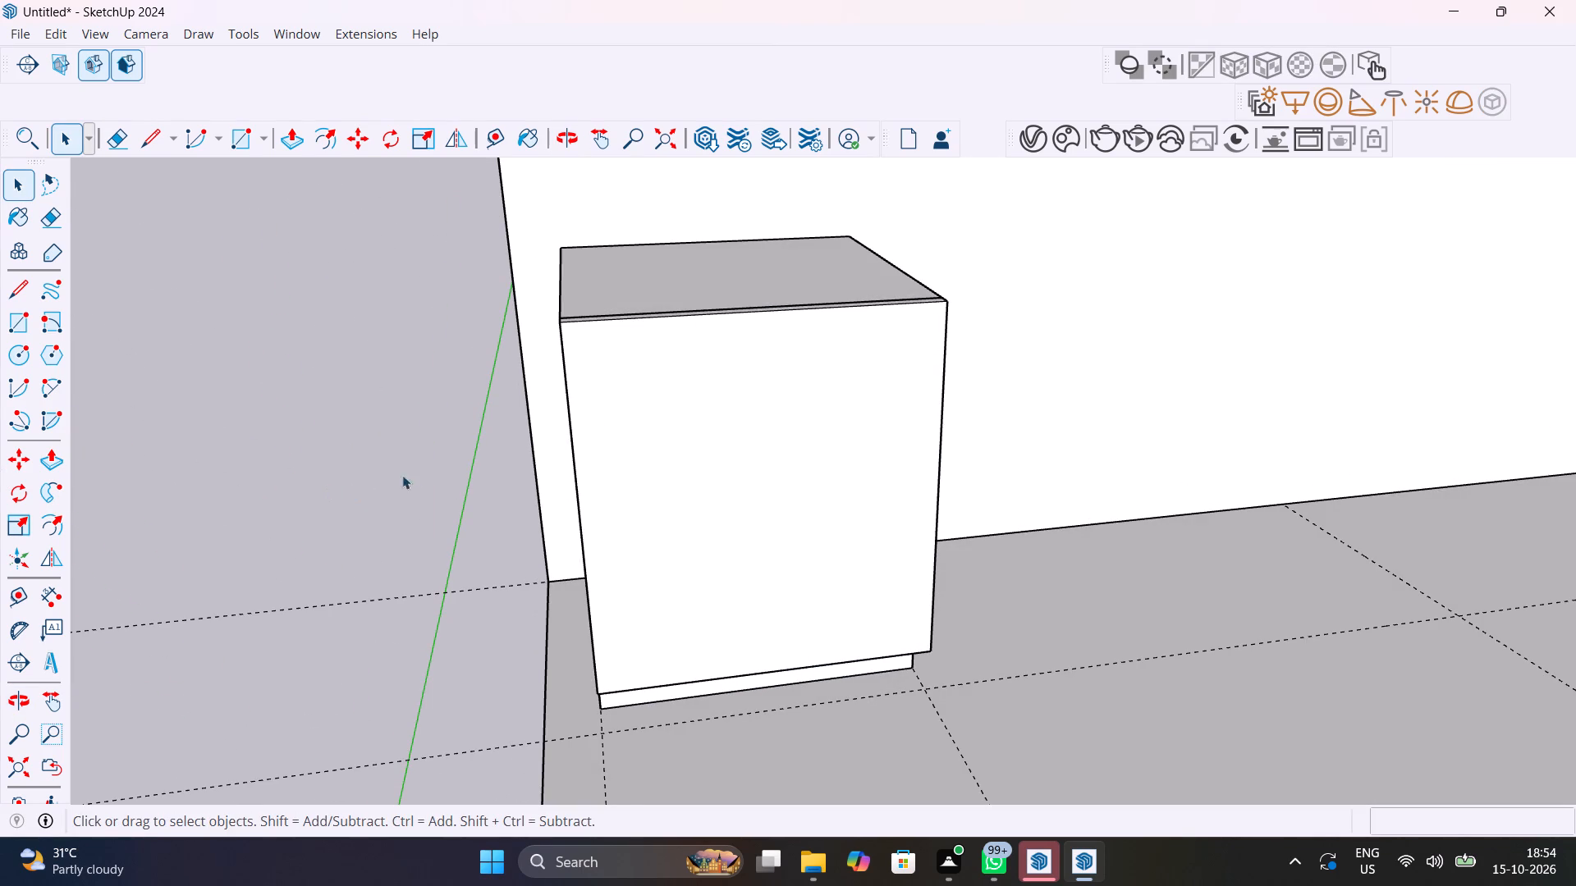
scroll(561, 342, up, 3)
middle_drag(598, 377, 769, 367)
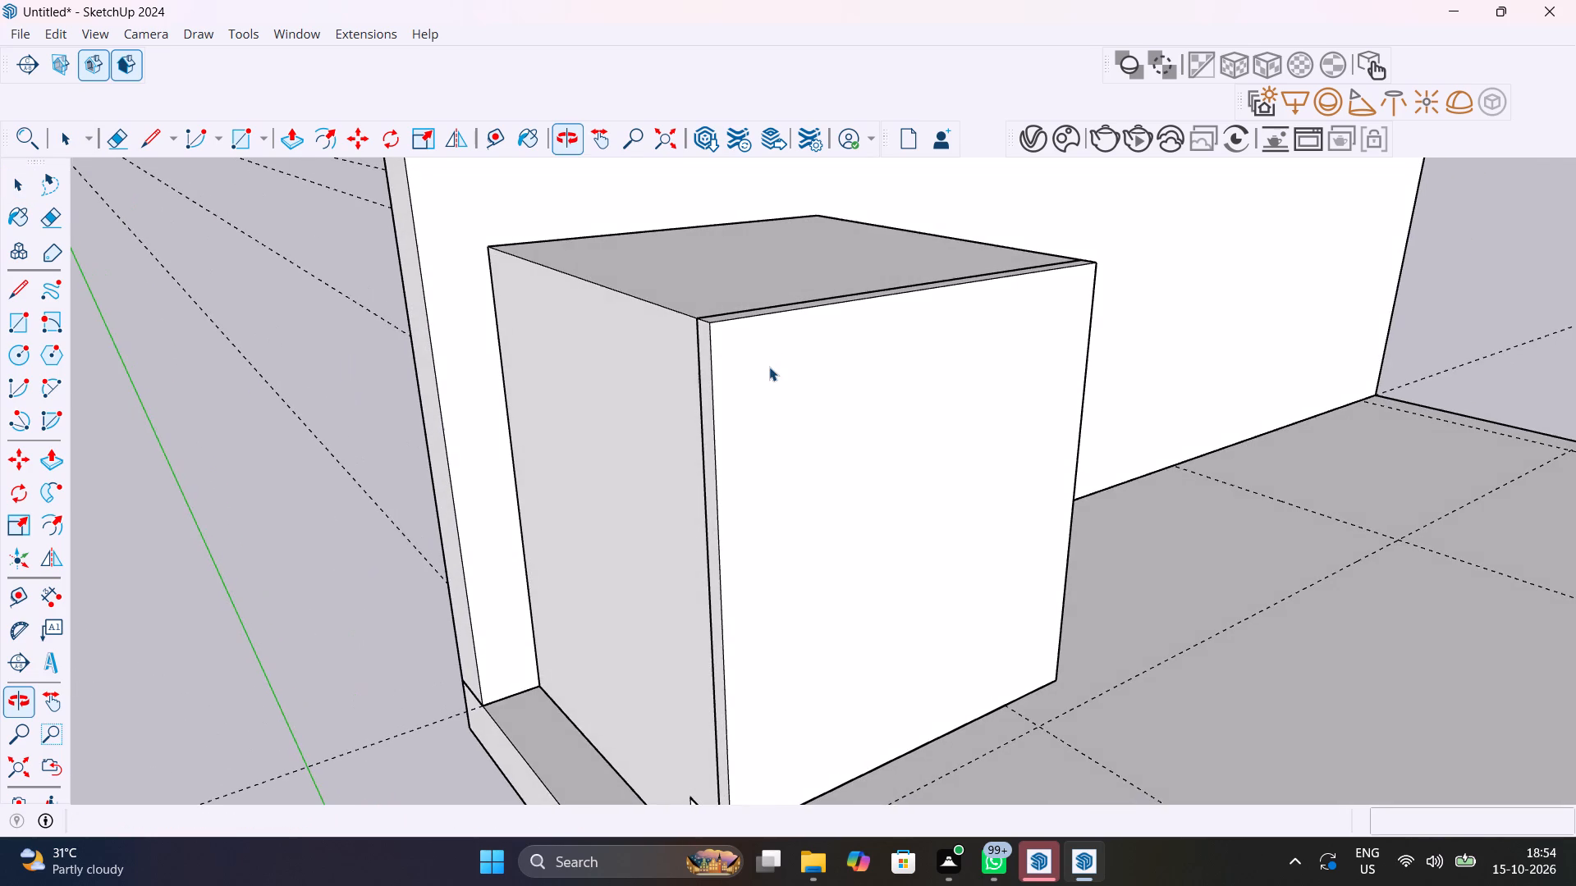
double_click(764, 368)
click(734, 318)
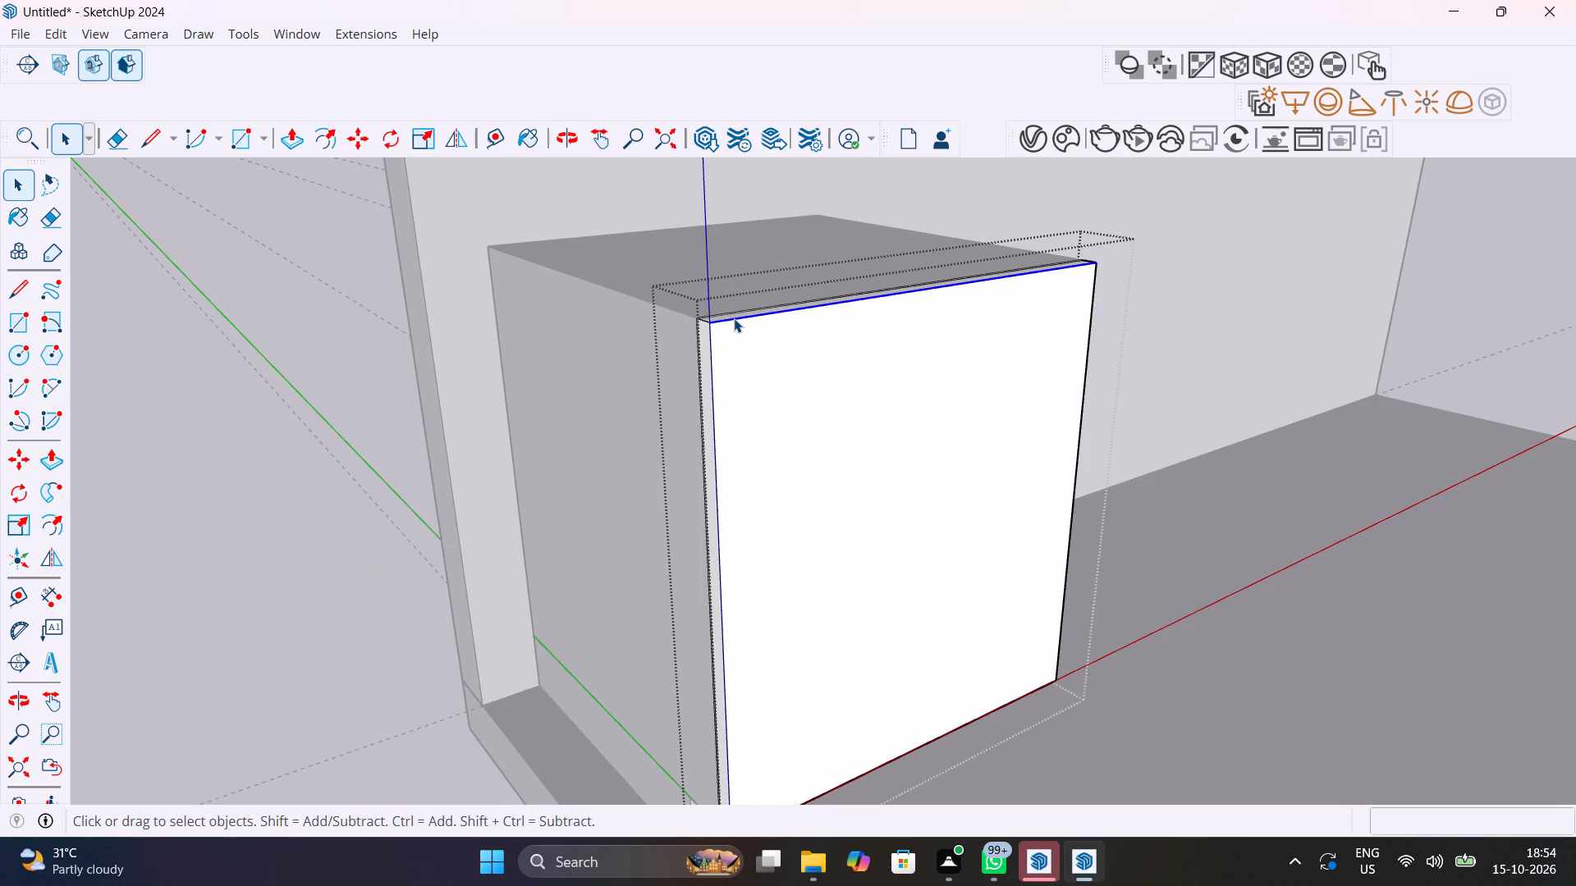
key(m)
click(710, 328)
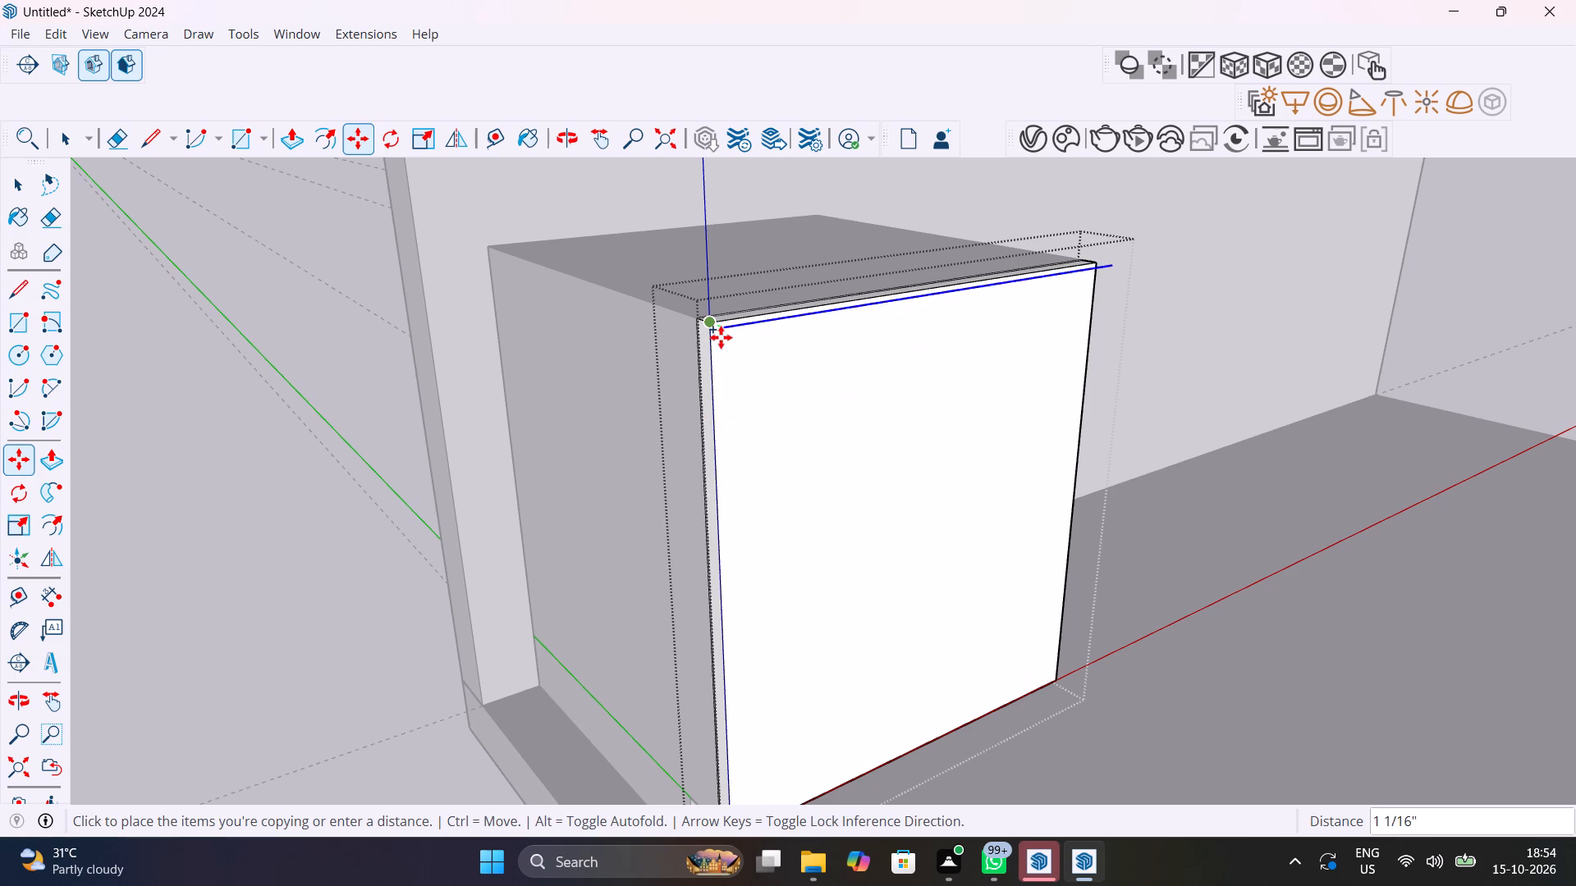
scroll(722, 332, up, 3)
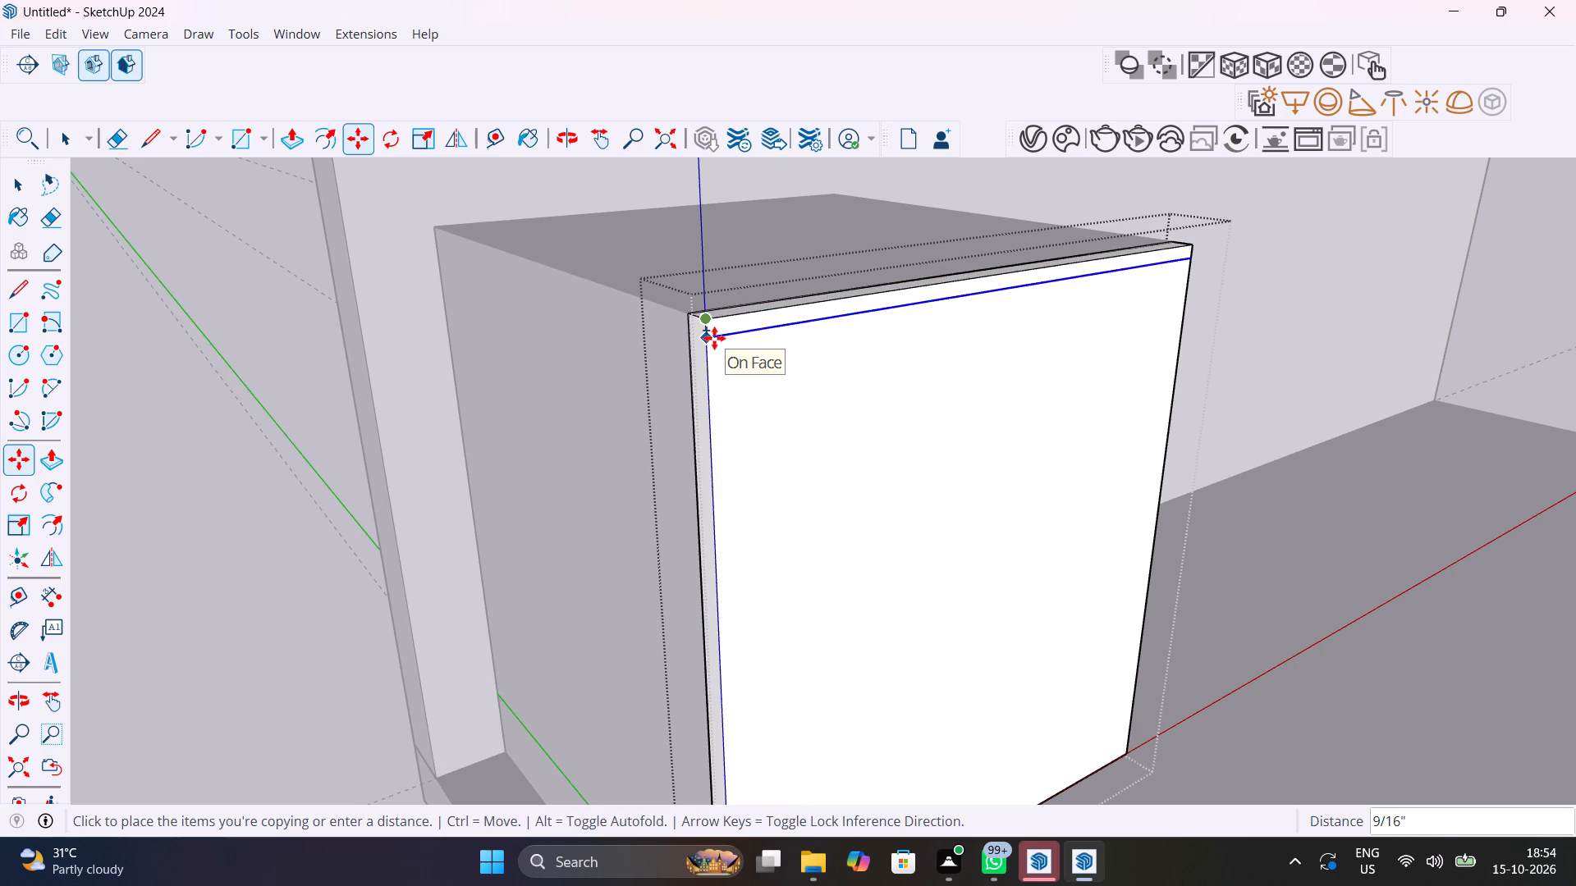
text(4MM)
key(Return)
key(space)
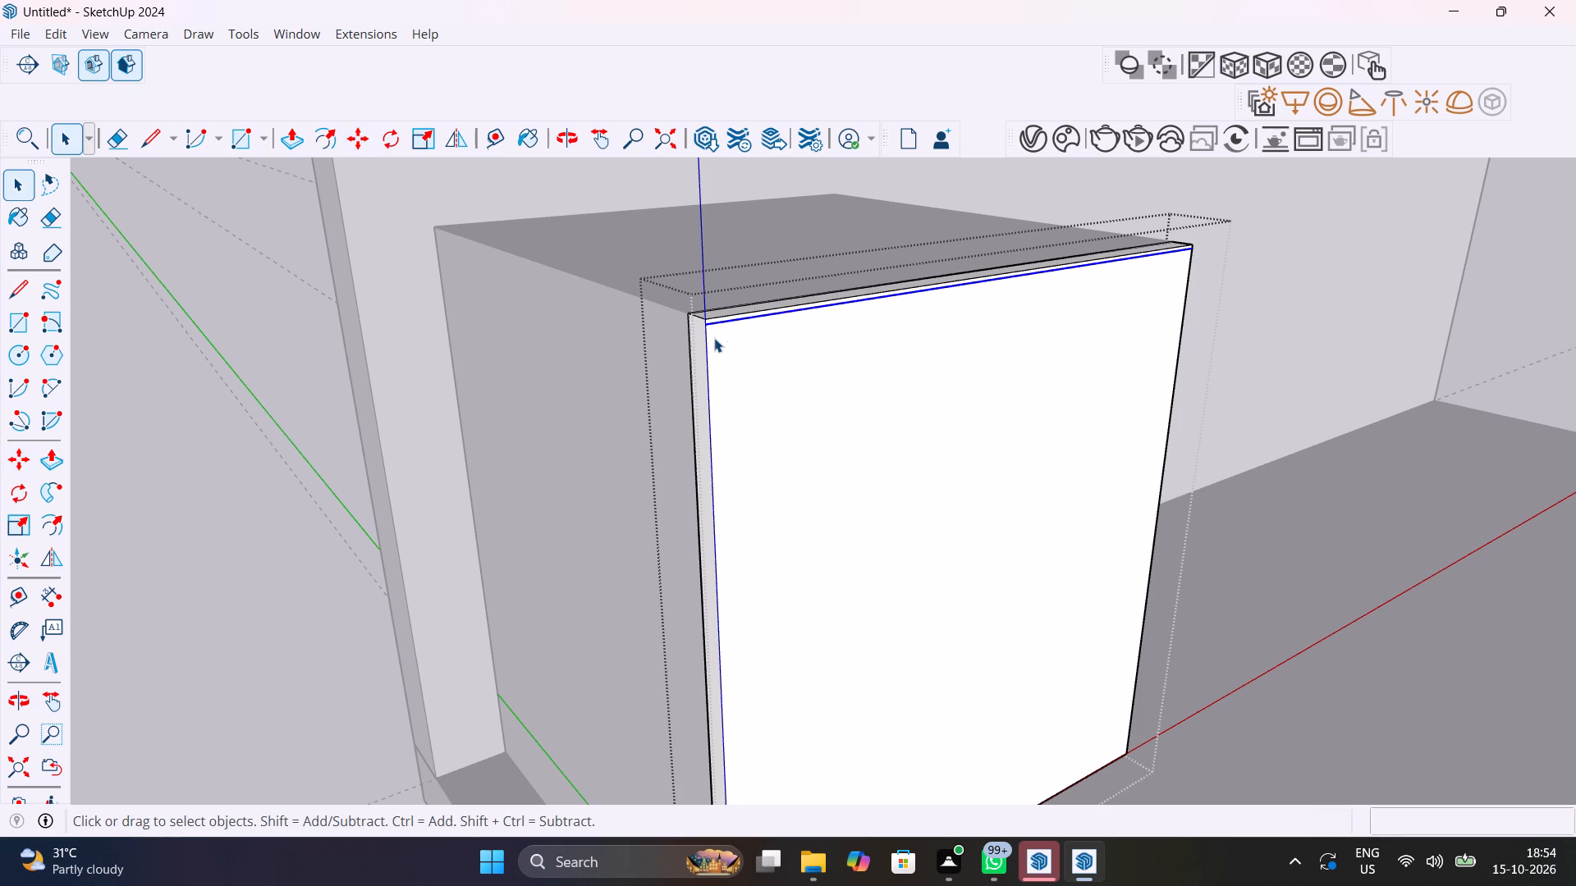
Copy the 4 mm offset edge down the panel's front face, trying 1', 18 mm, 18" and 1" before setting the distance to 5".
key(m)
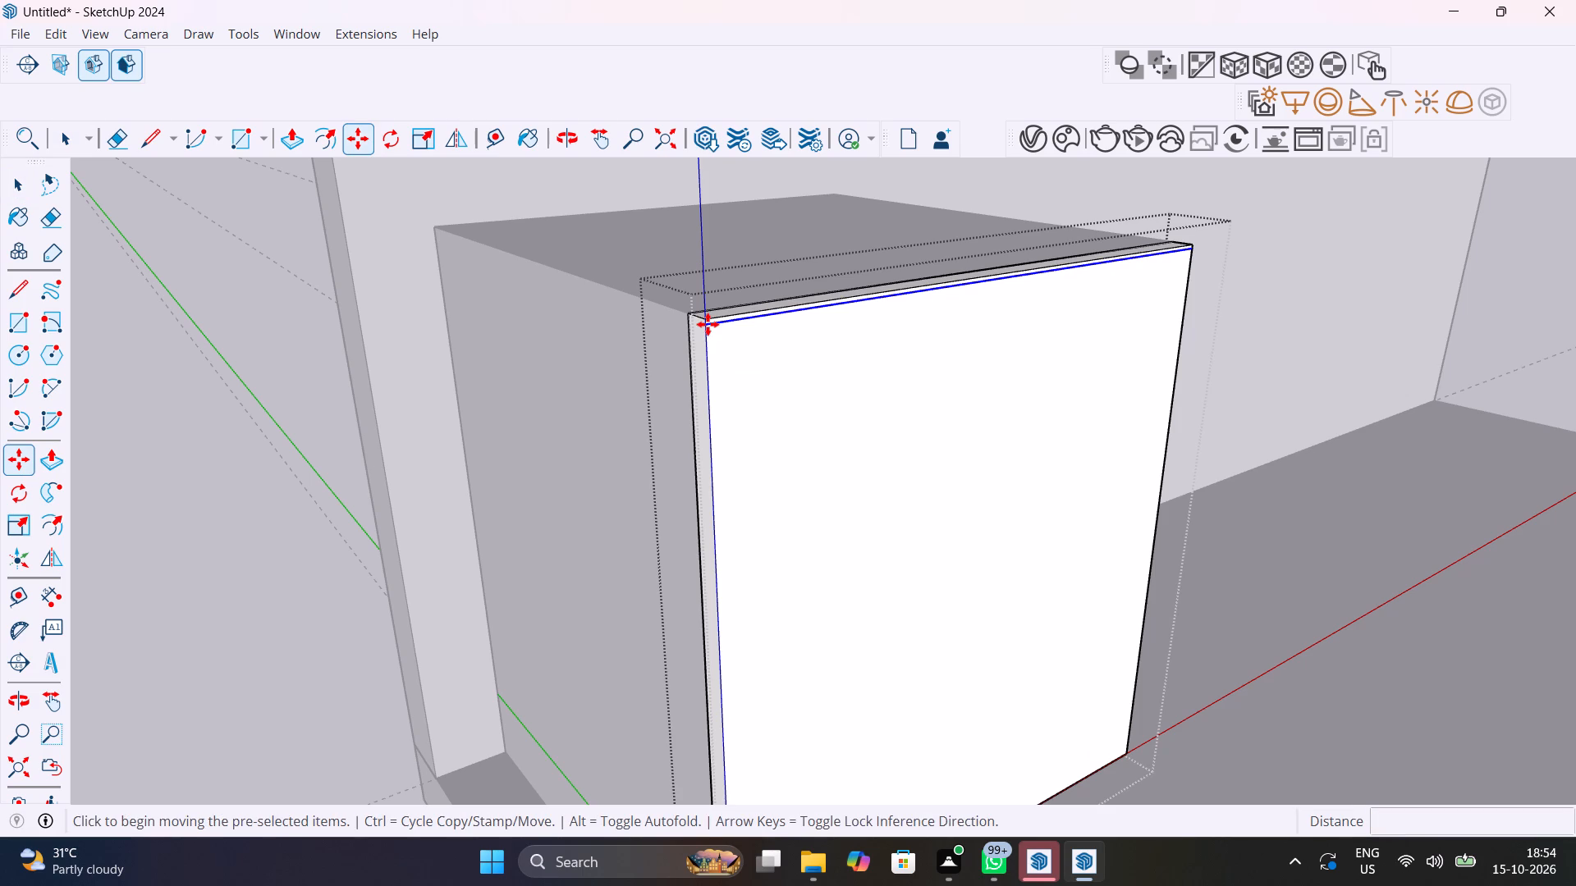
click(708, 324)
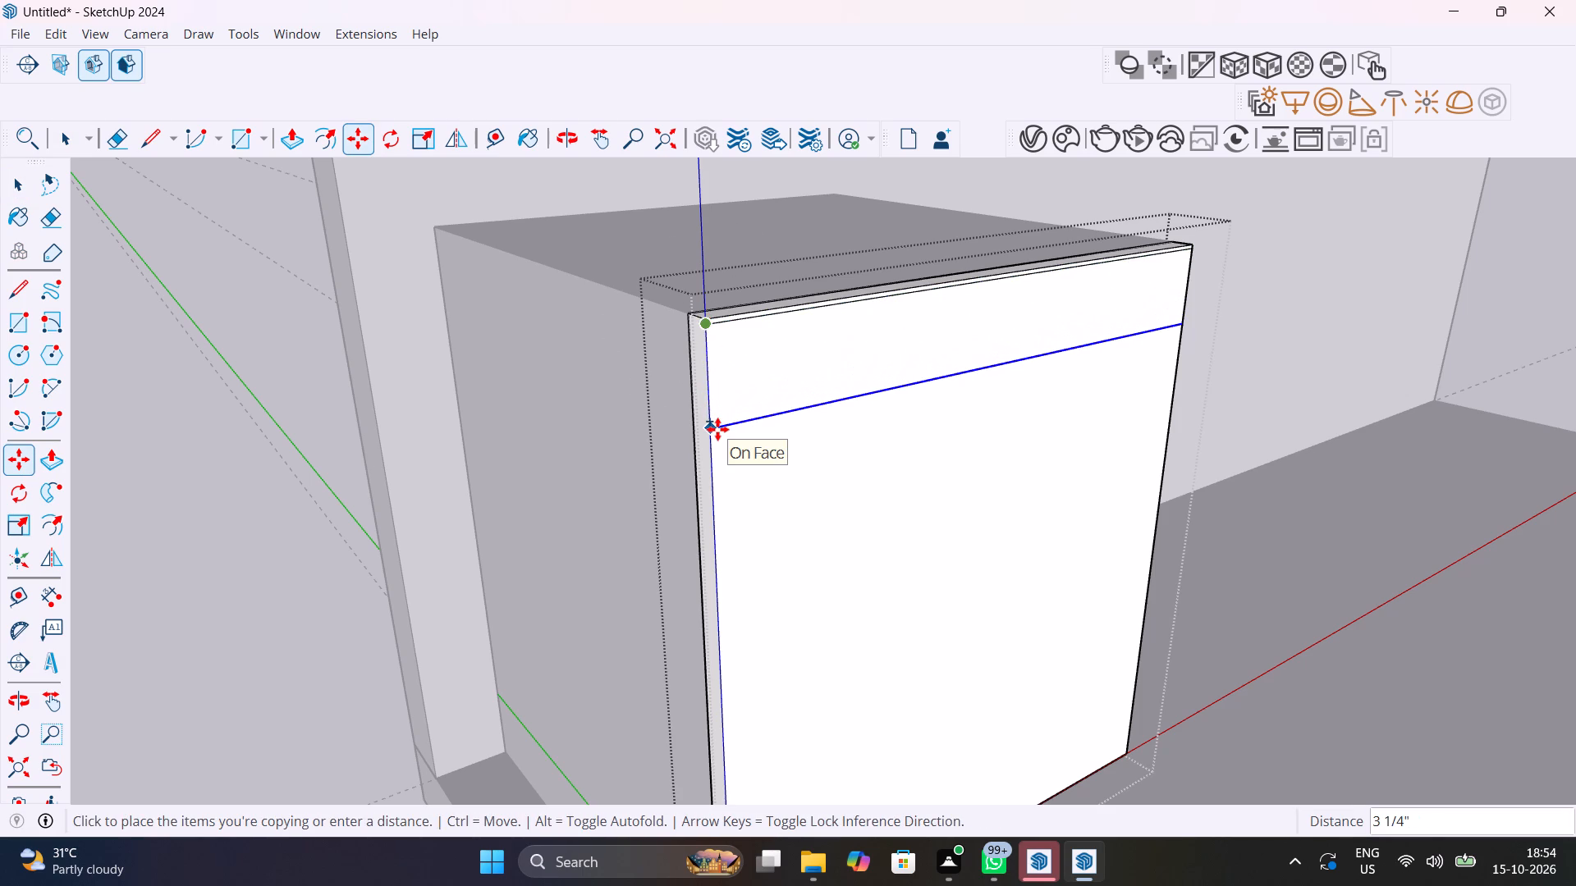
text(1')
key(Return)
text(18MM)
key(Return)
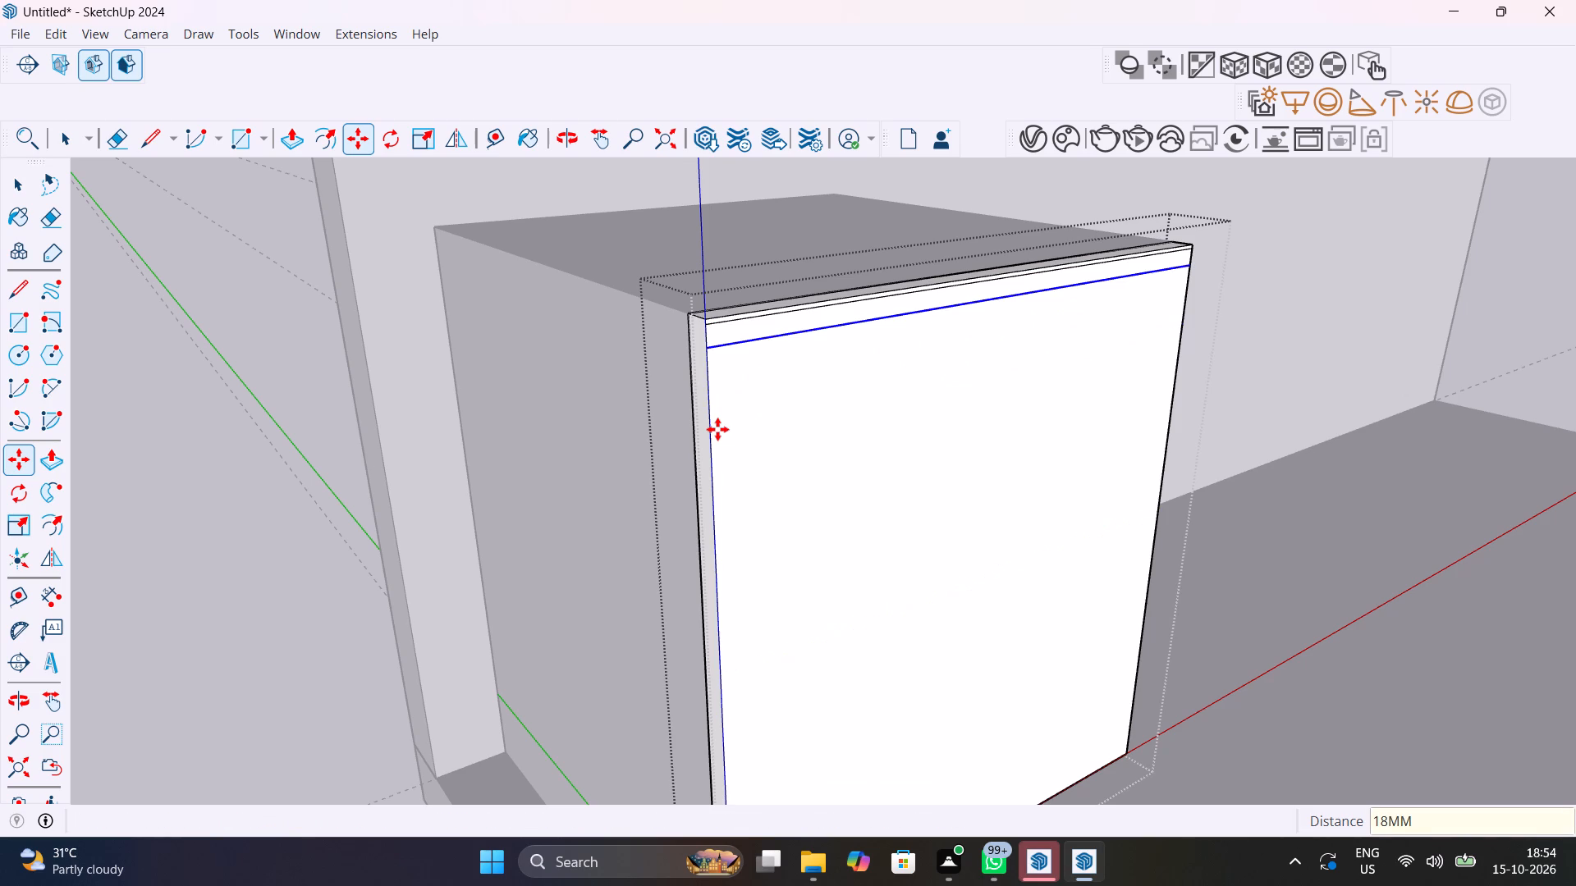
text(18")
key(Return)
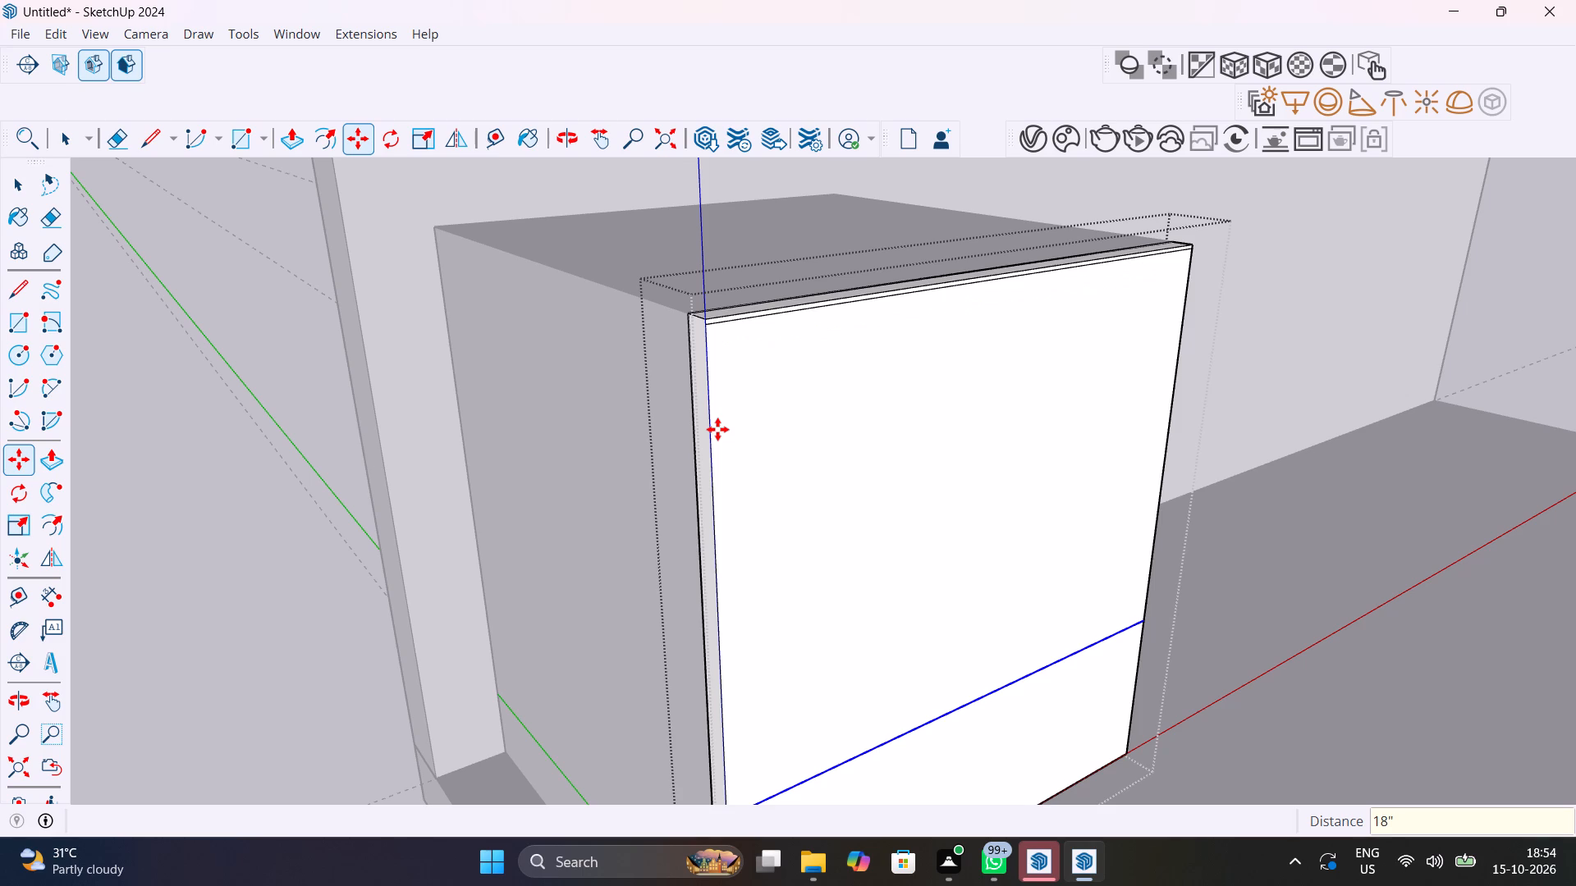
text(1")
key(Return)
text(5")
key(Return)
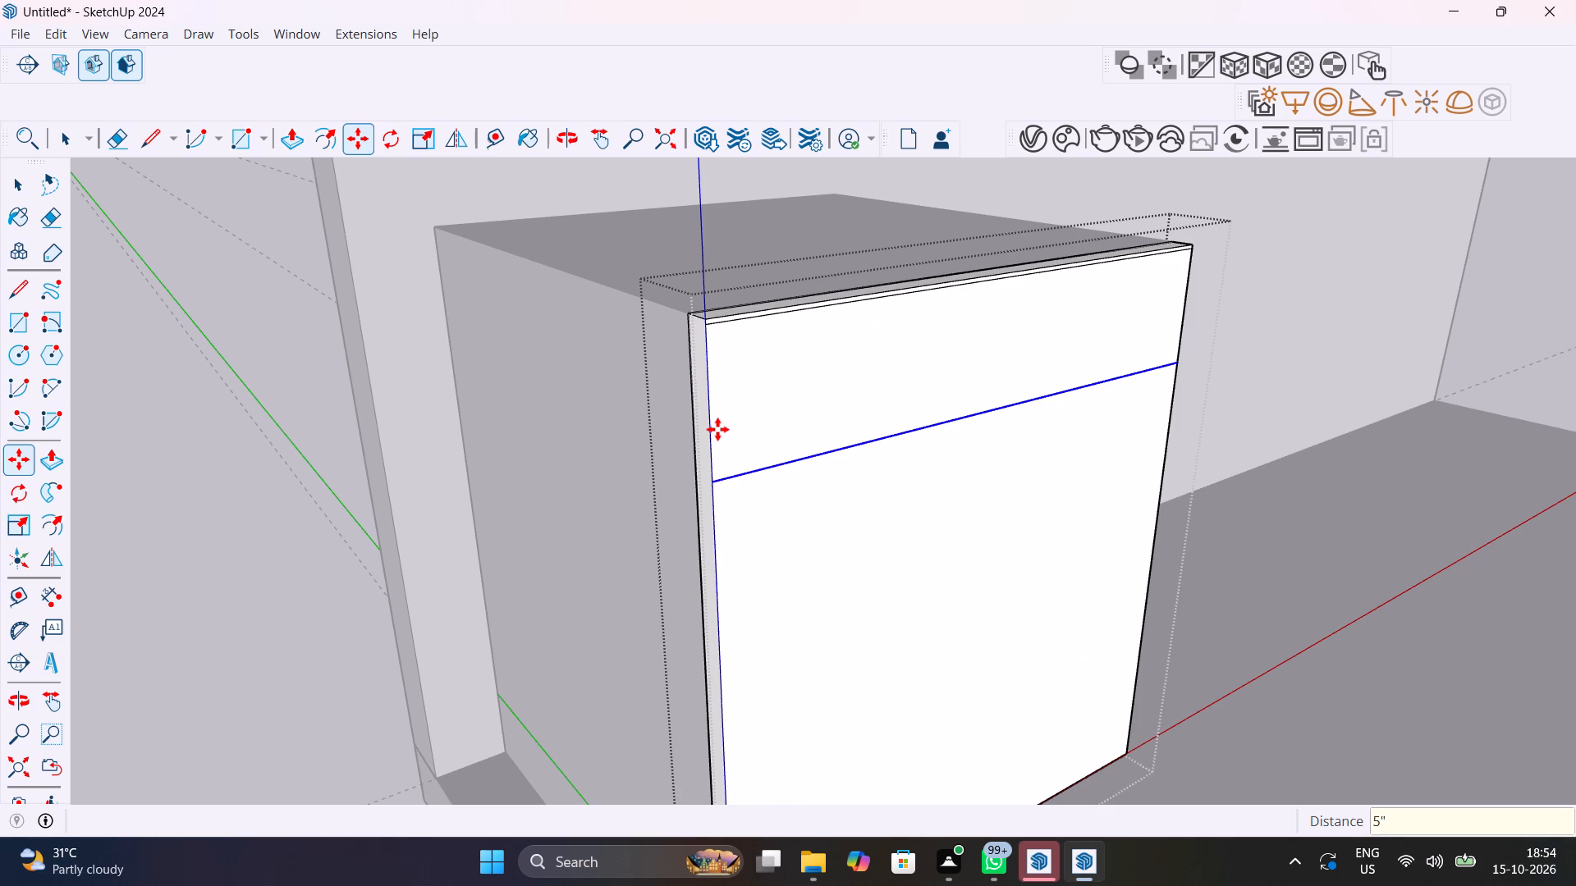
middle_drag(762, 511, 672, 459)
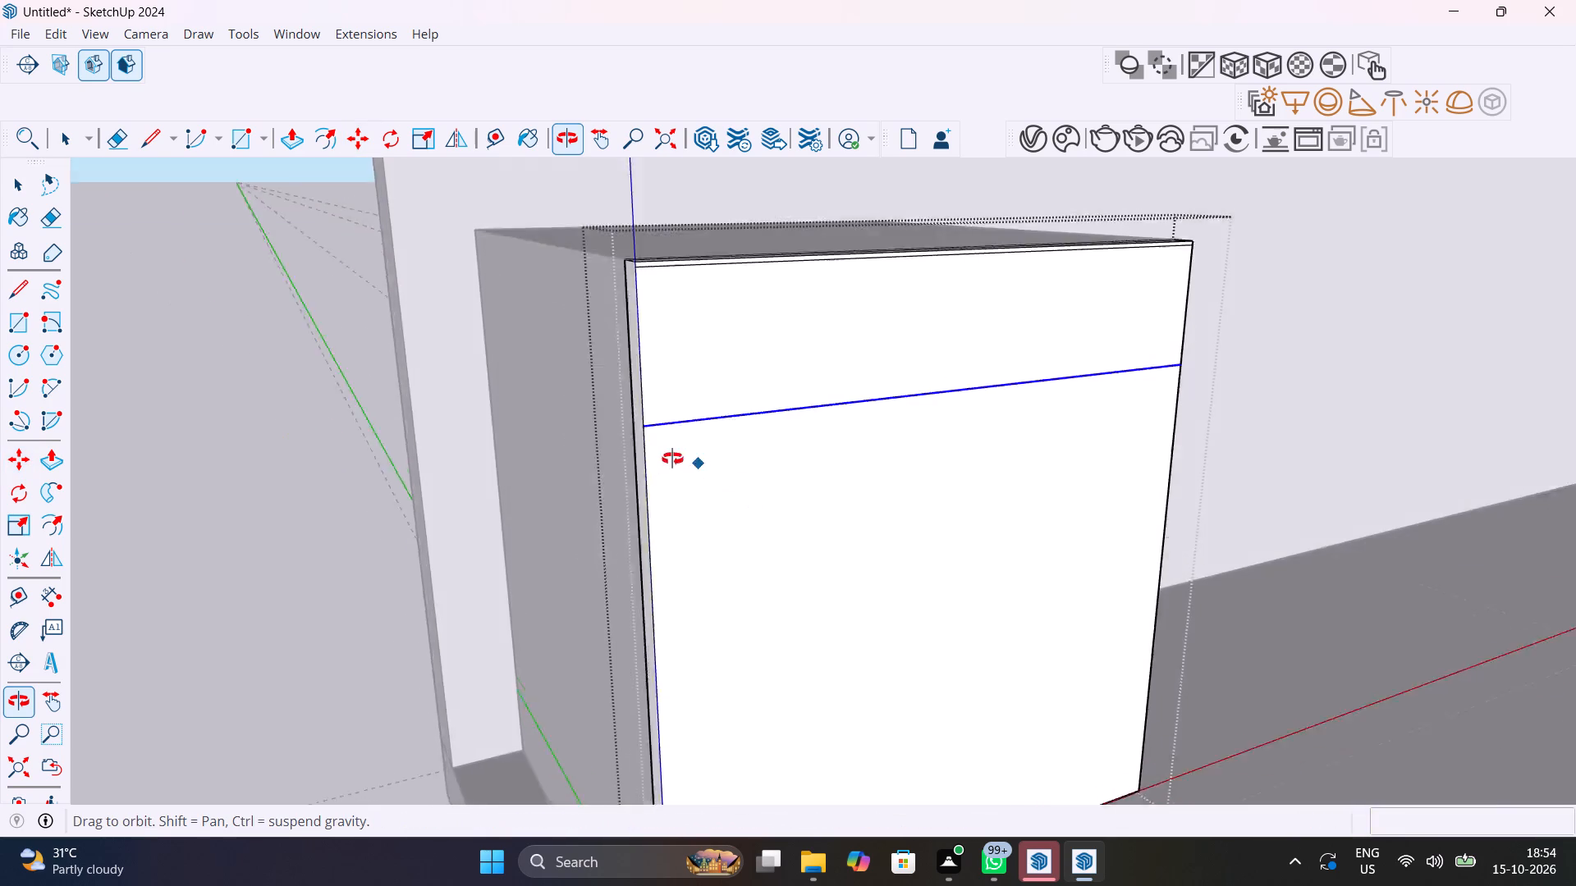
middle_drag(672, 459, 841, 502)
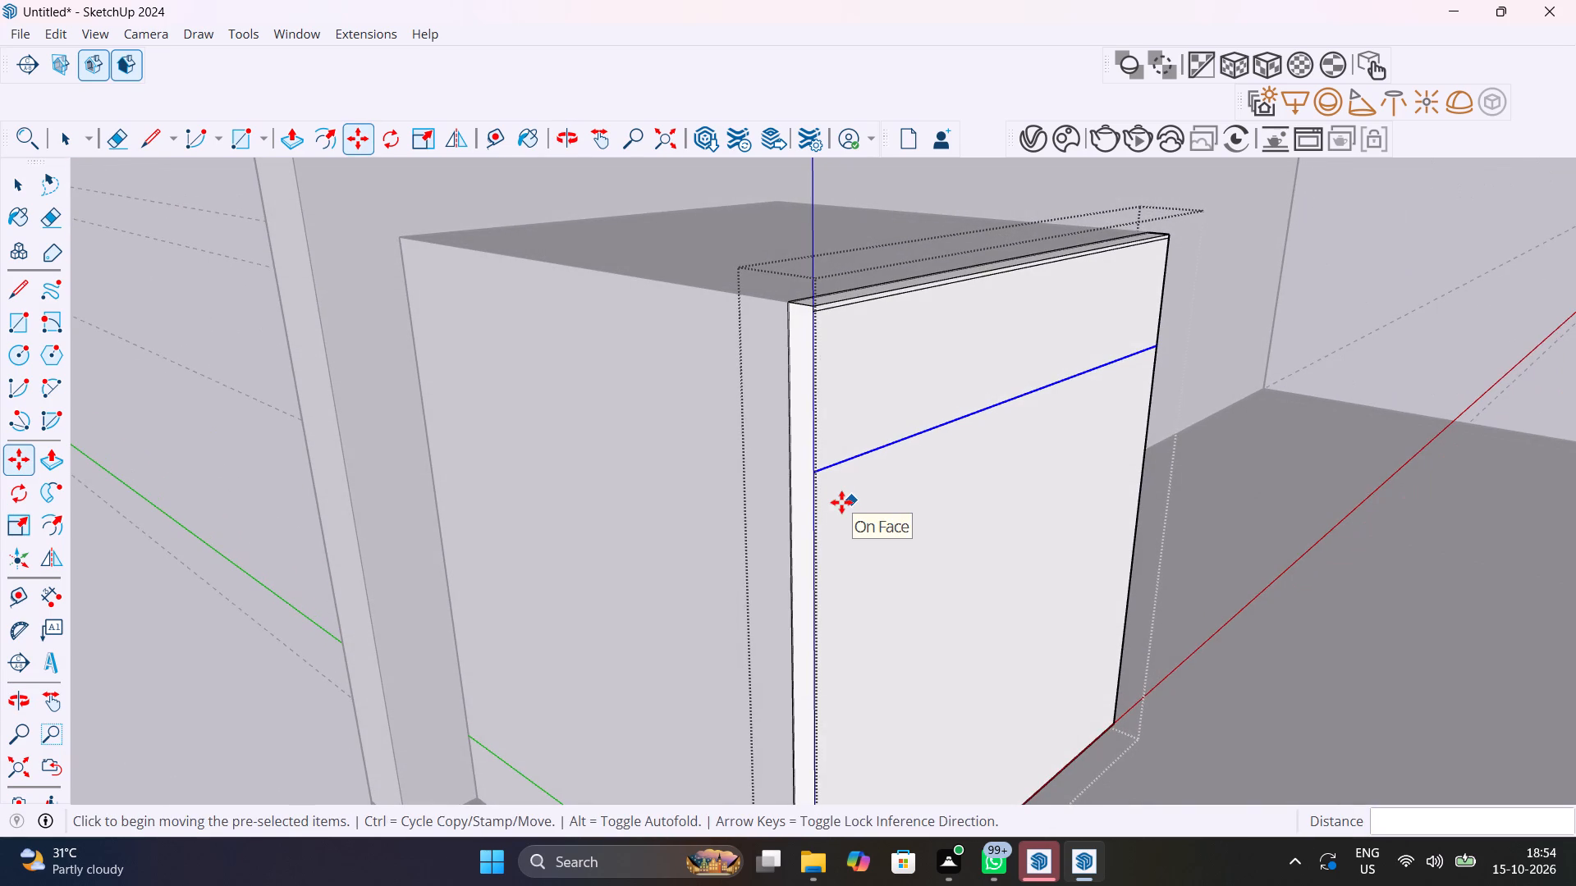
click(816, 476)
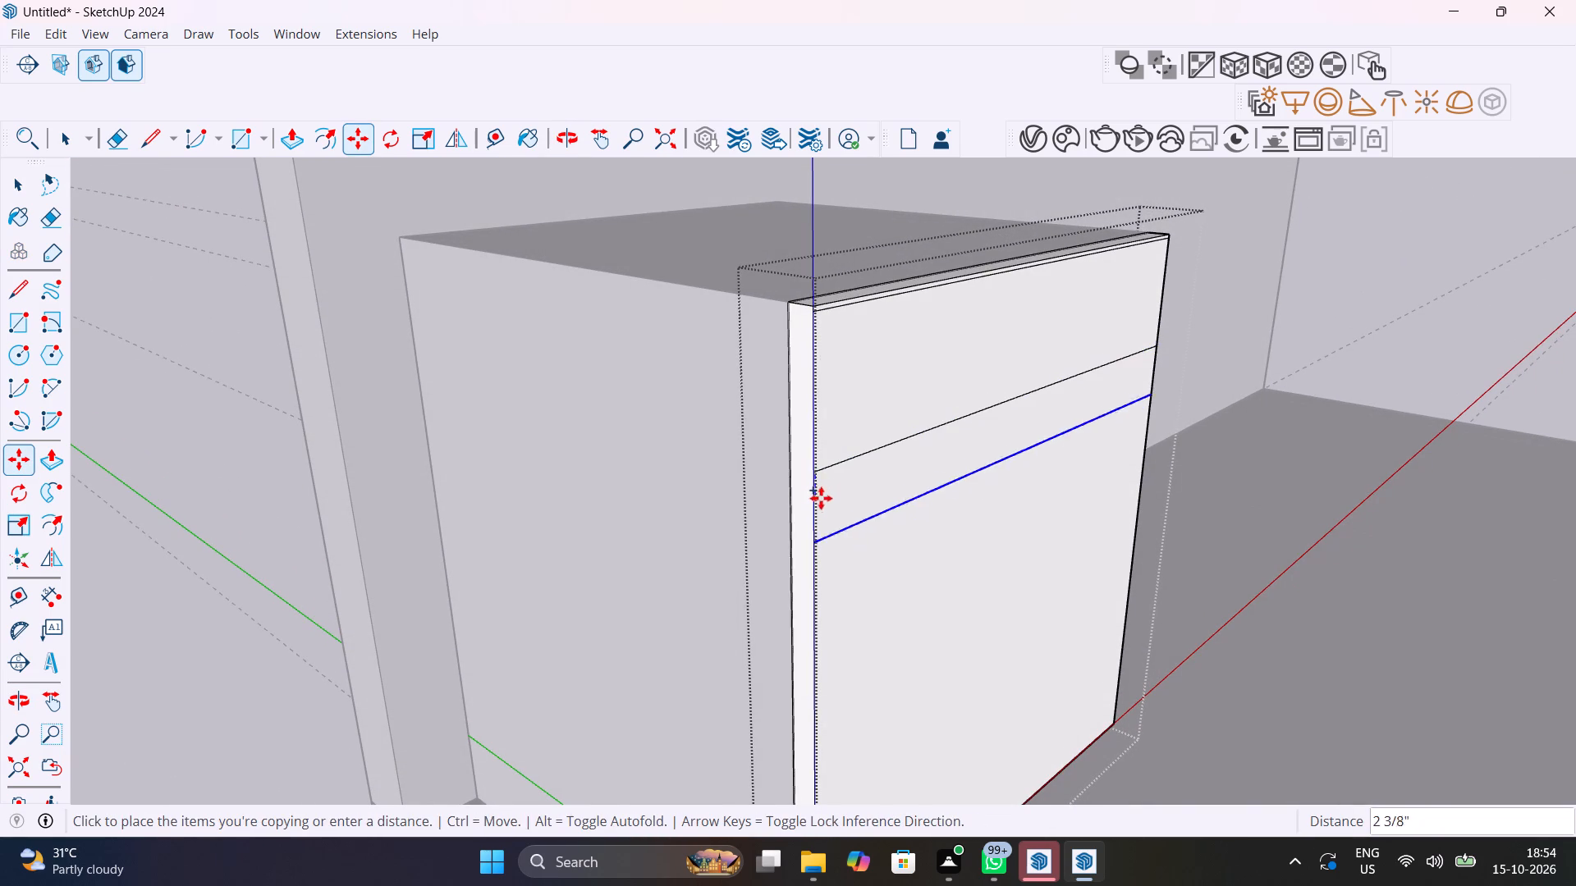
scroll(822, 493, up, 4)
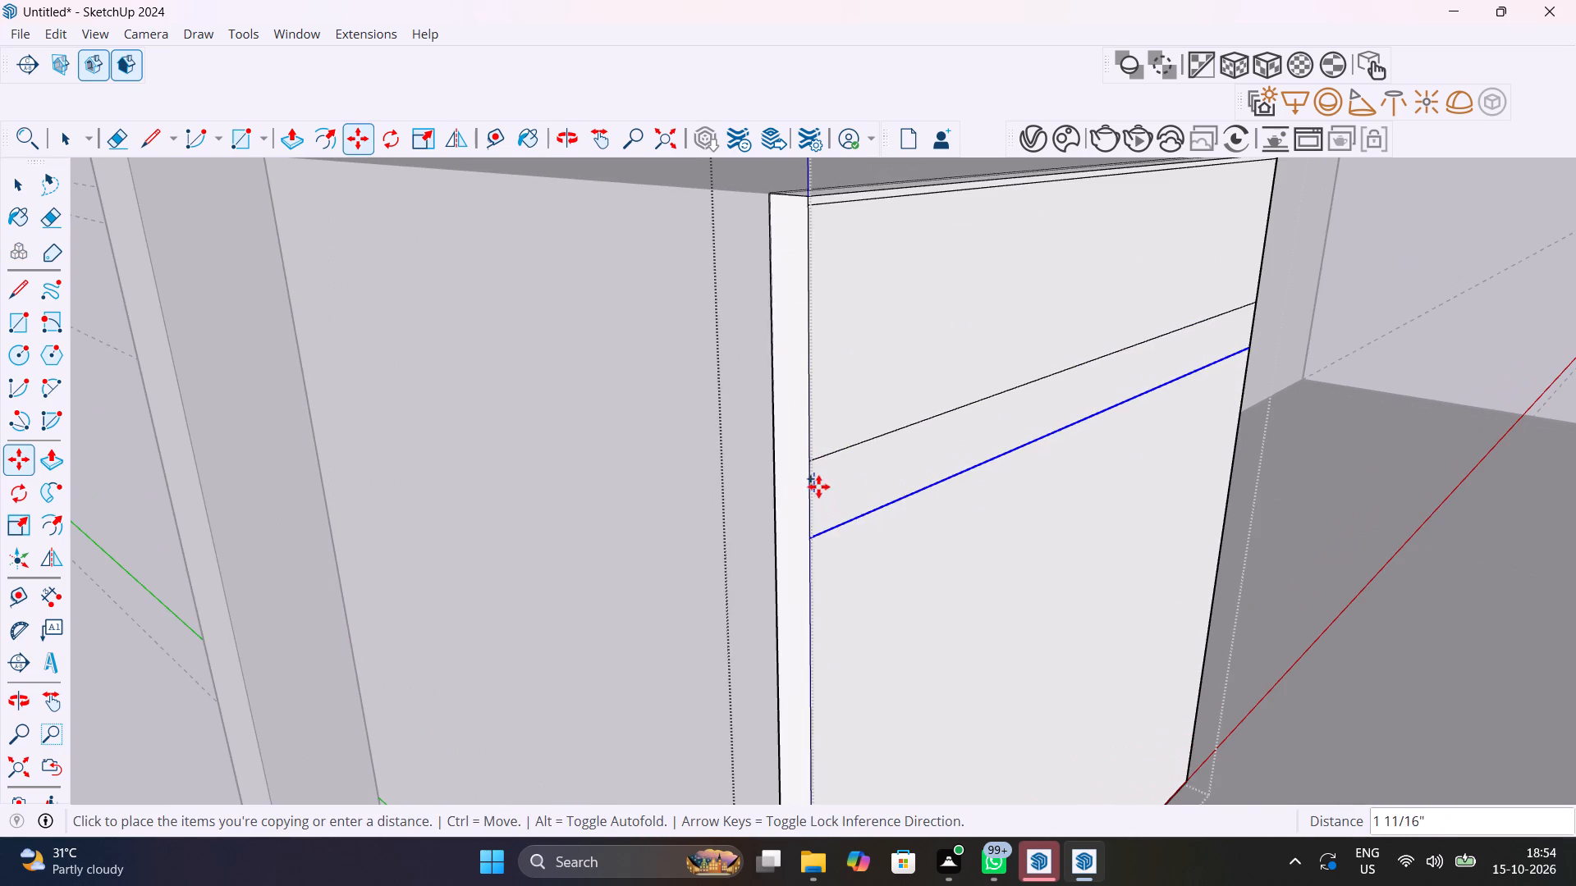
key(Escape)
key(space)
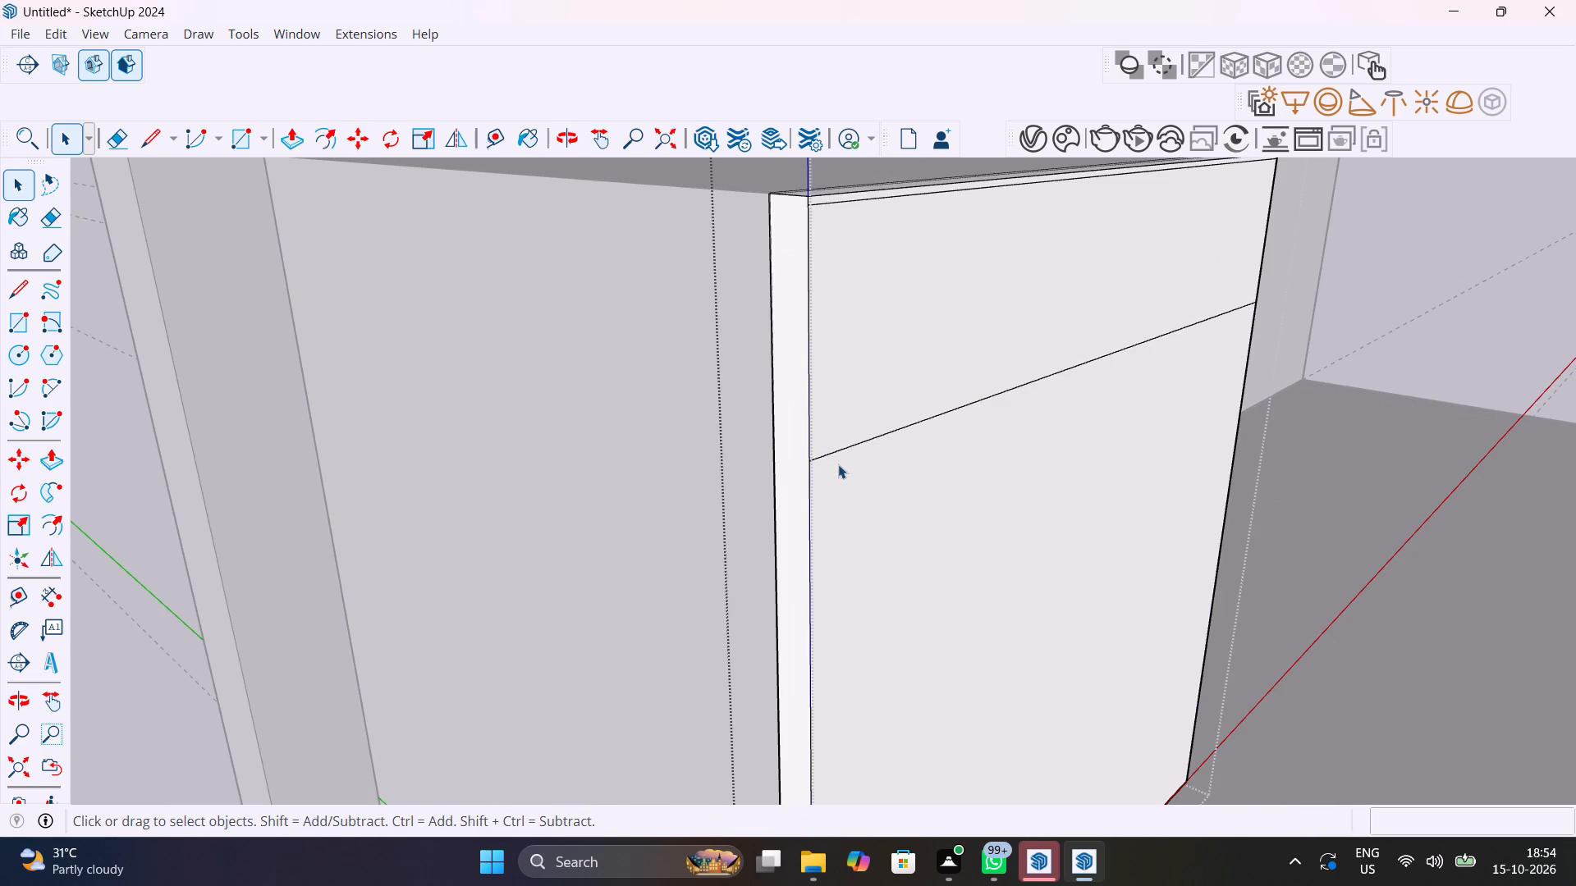
Copy the dividing edge down the panel's front face, trying 18 mm before setting the distance to 8 mm.
click(838, 450)
key(m)
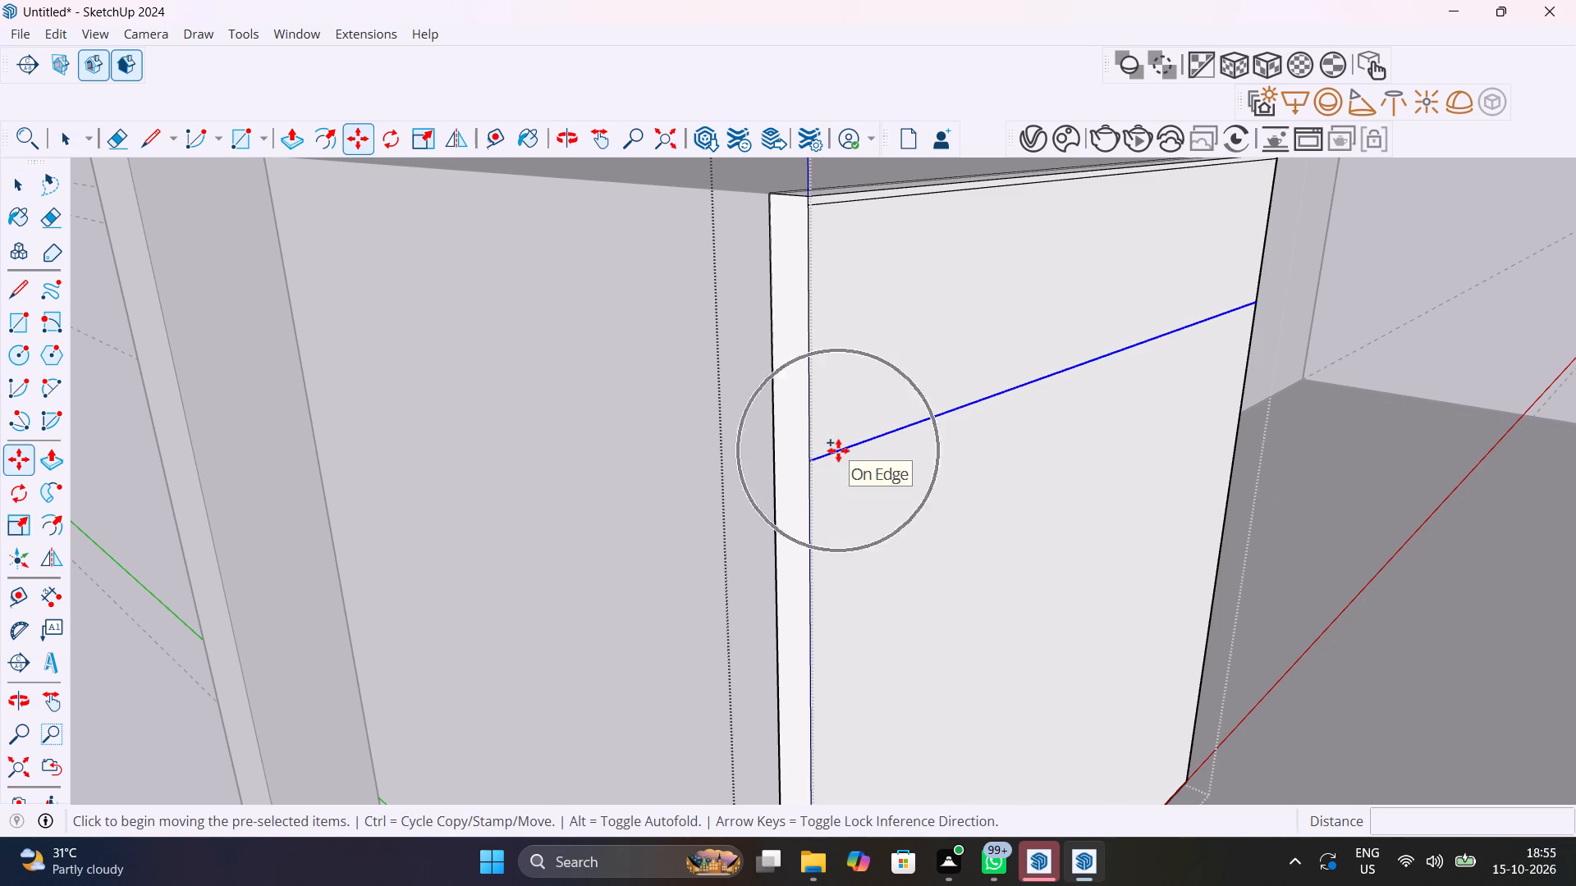
click(811, 466)
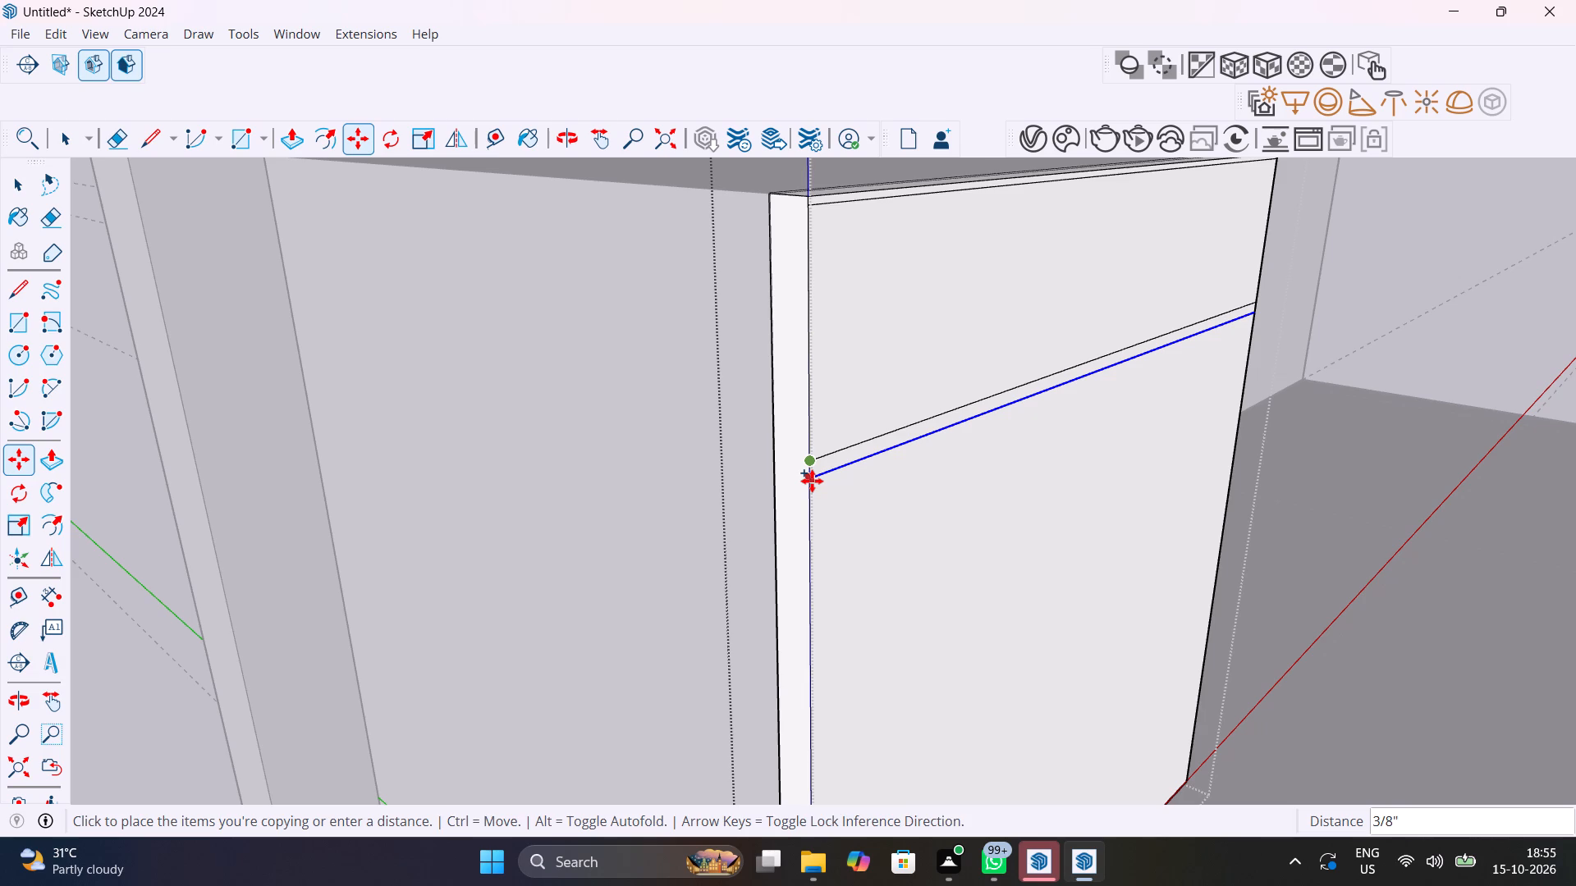
text(18MM)
key(Return)
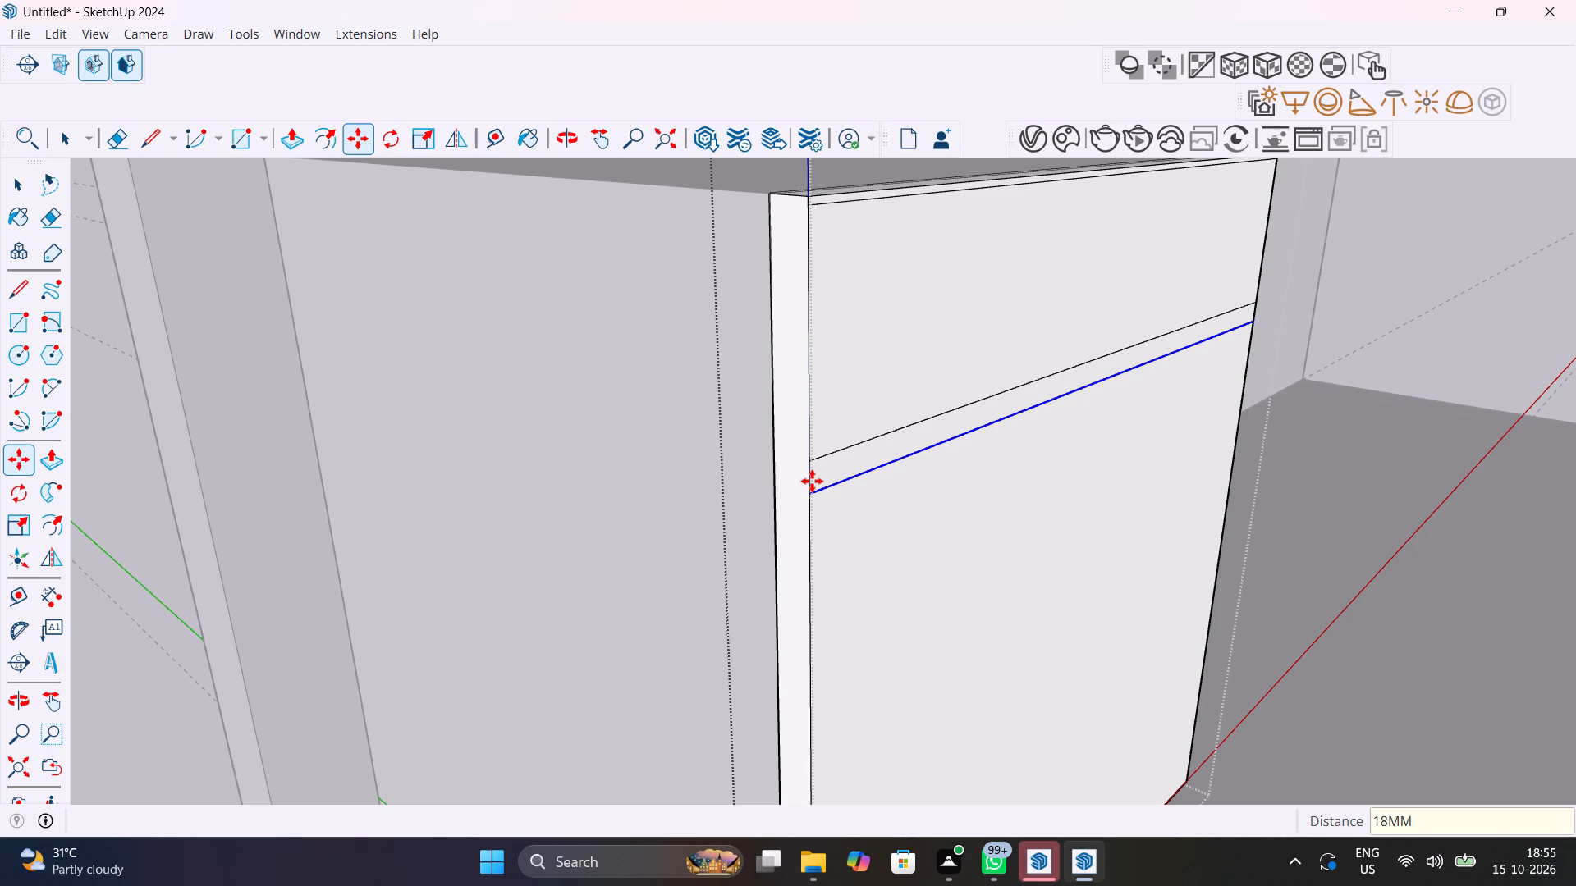
text(8MM)
key(Return)
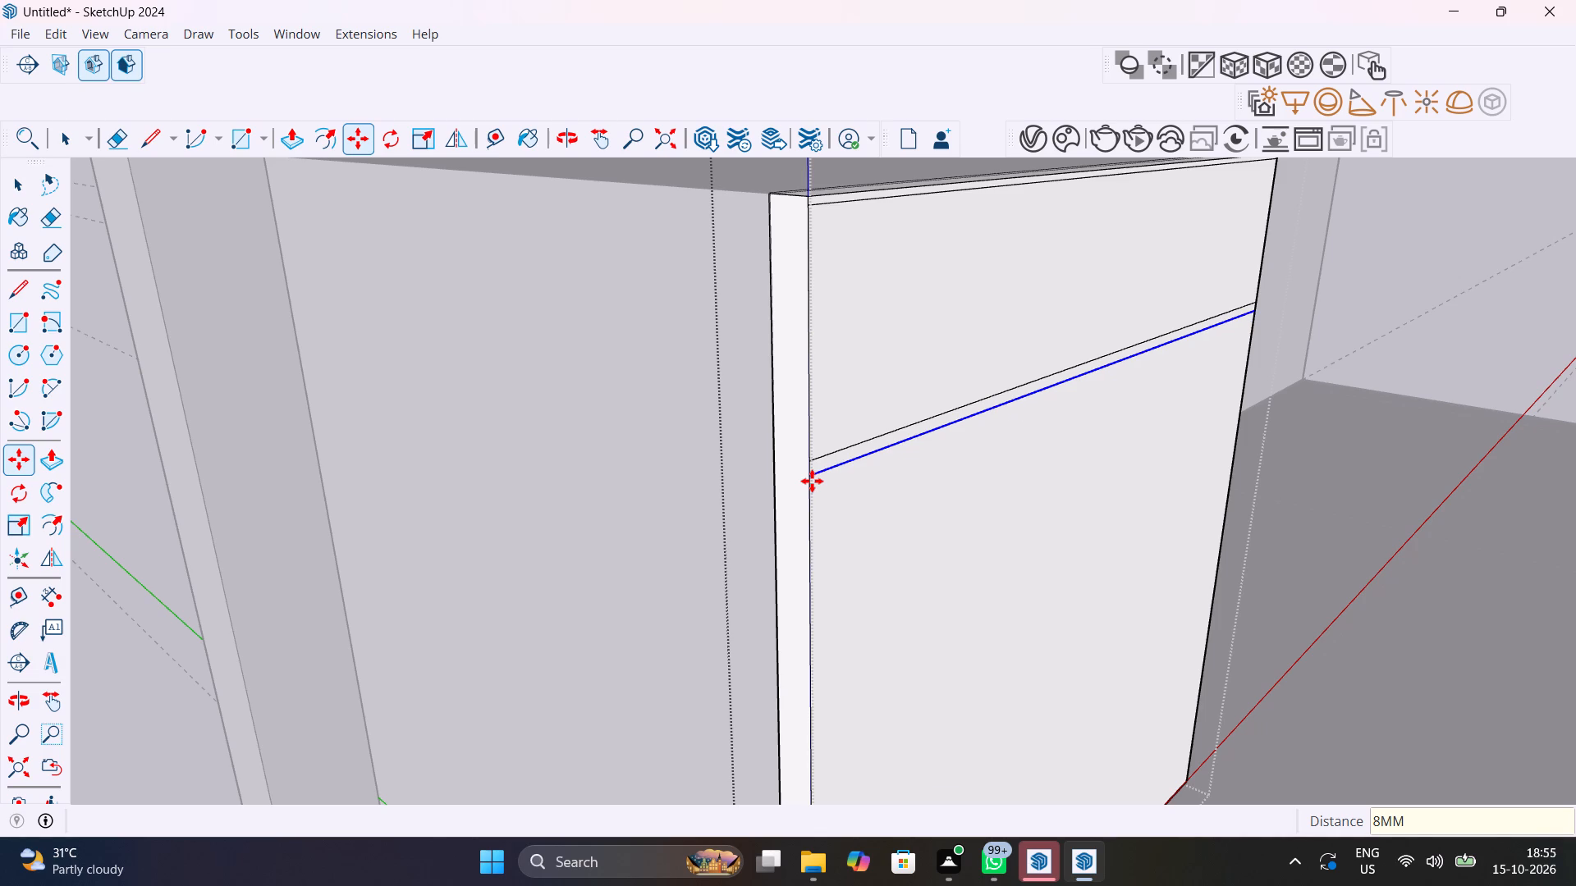
Push/Pull the narrow 8 mm strip 1" inward to cut a gap across the front panel, and leave the group.
key(space)
scroll(819, 465, up, 3)
click(819, 465)
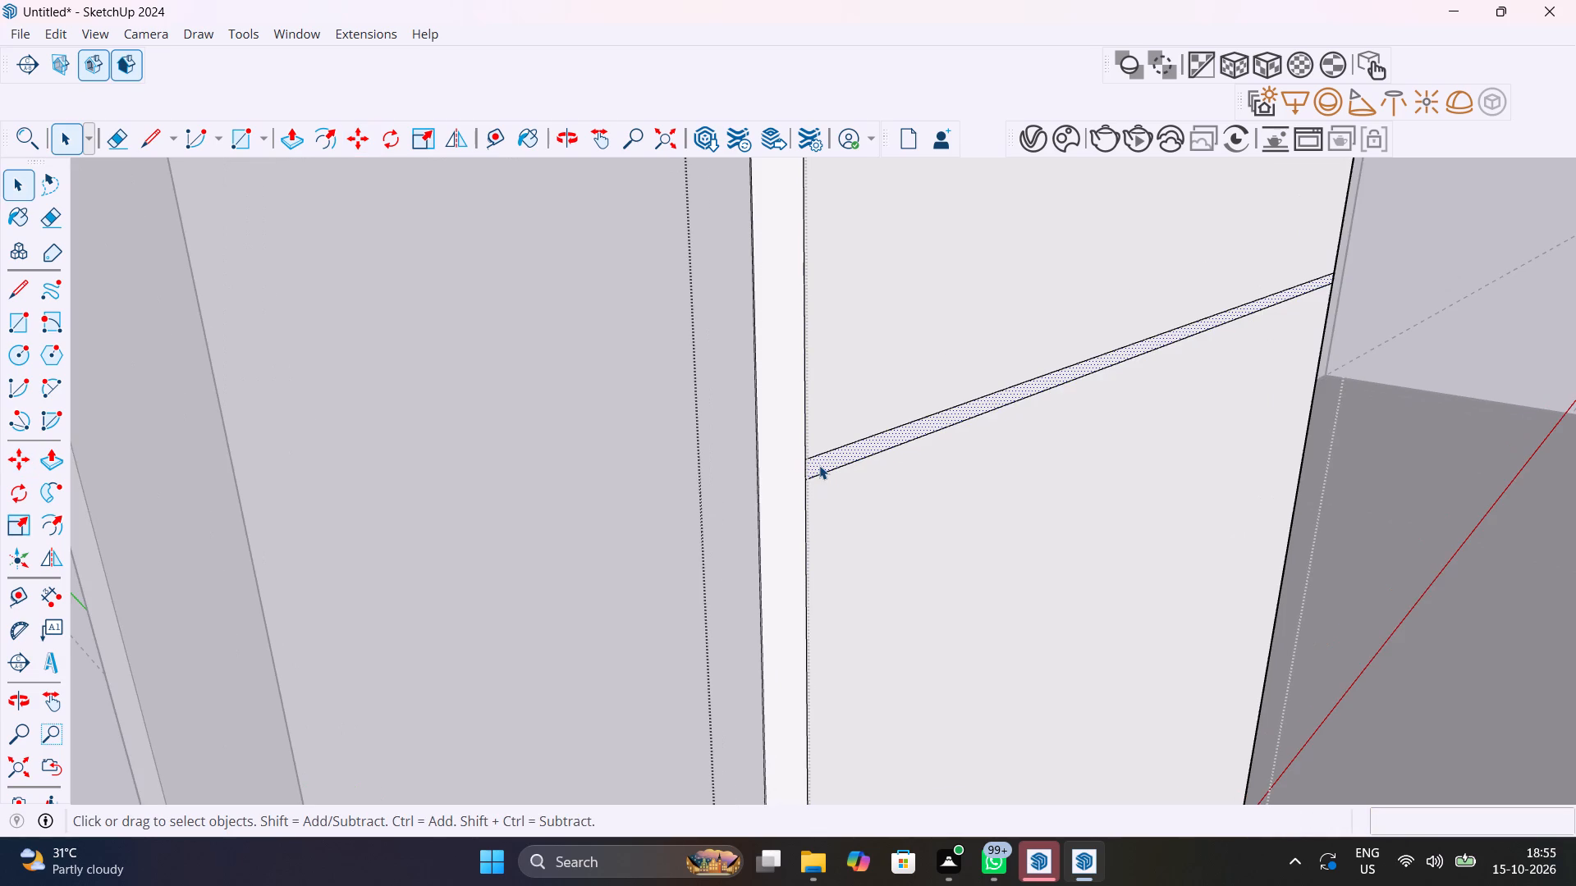
key(p)
click(819, 465)
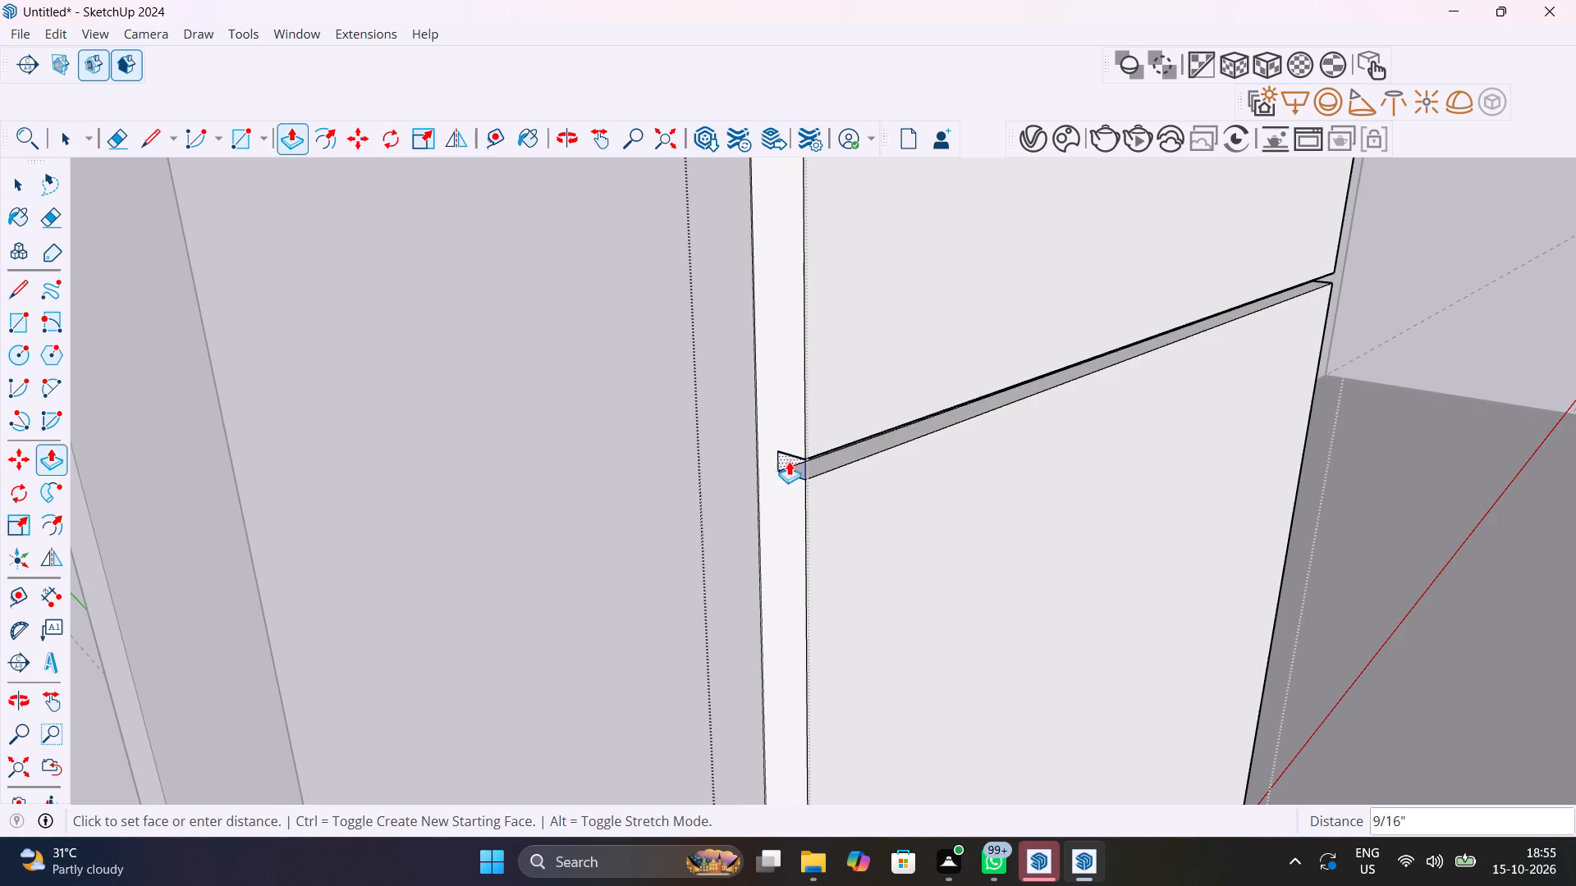
click(755, 450)
scroll(765, 460, down, 5)
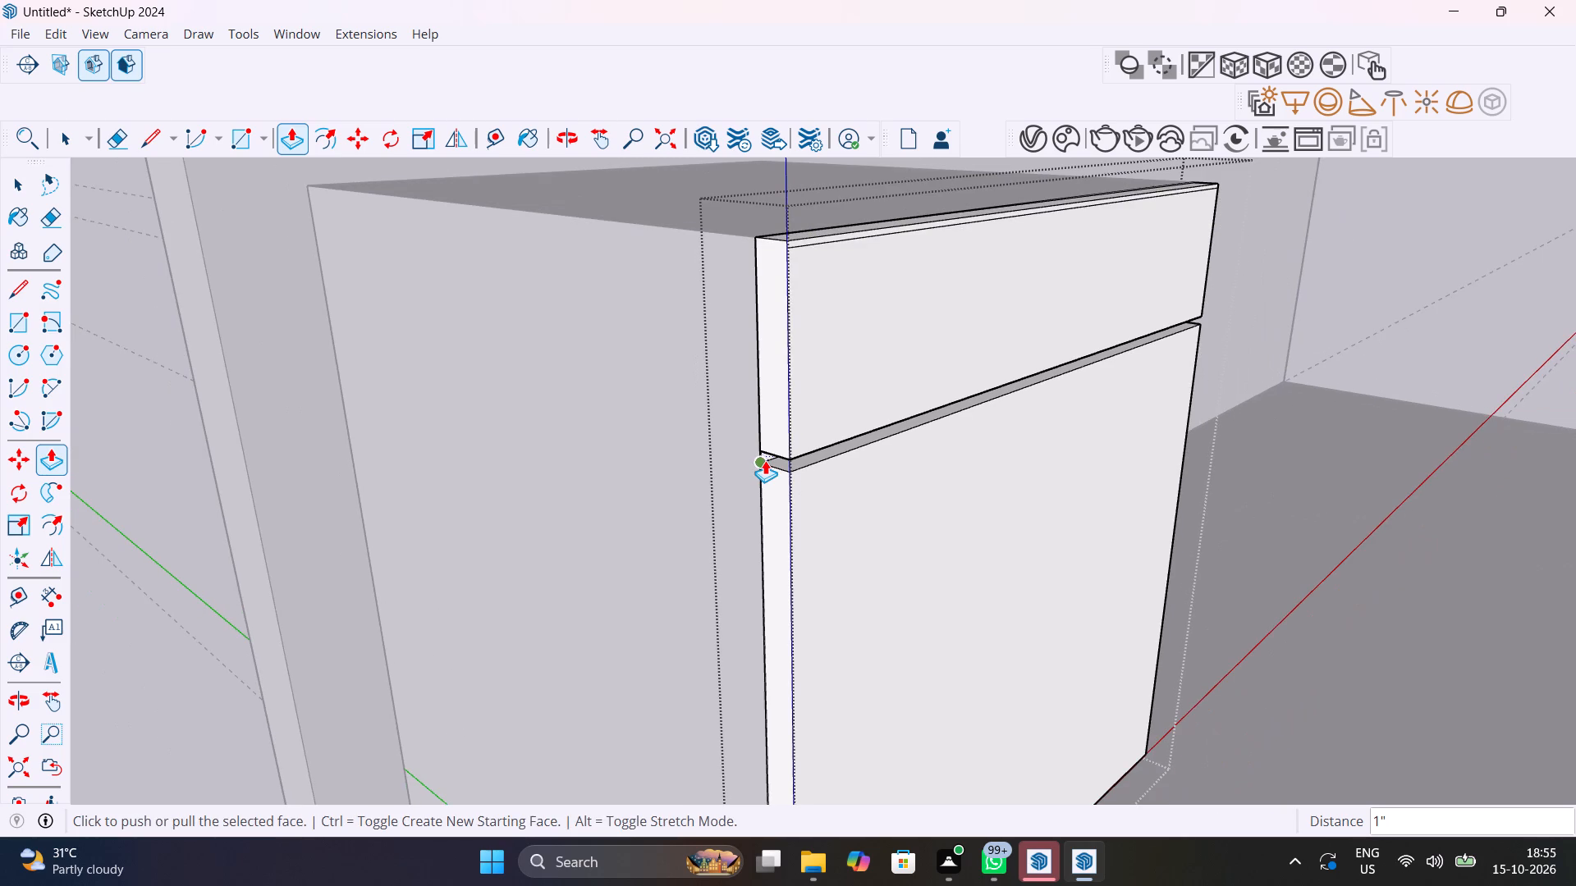
key(space)
click(173, 505)
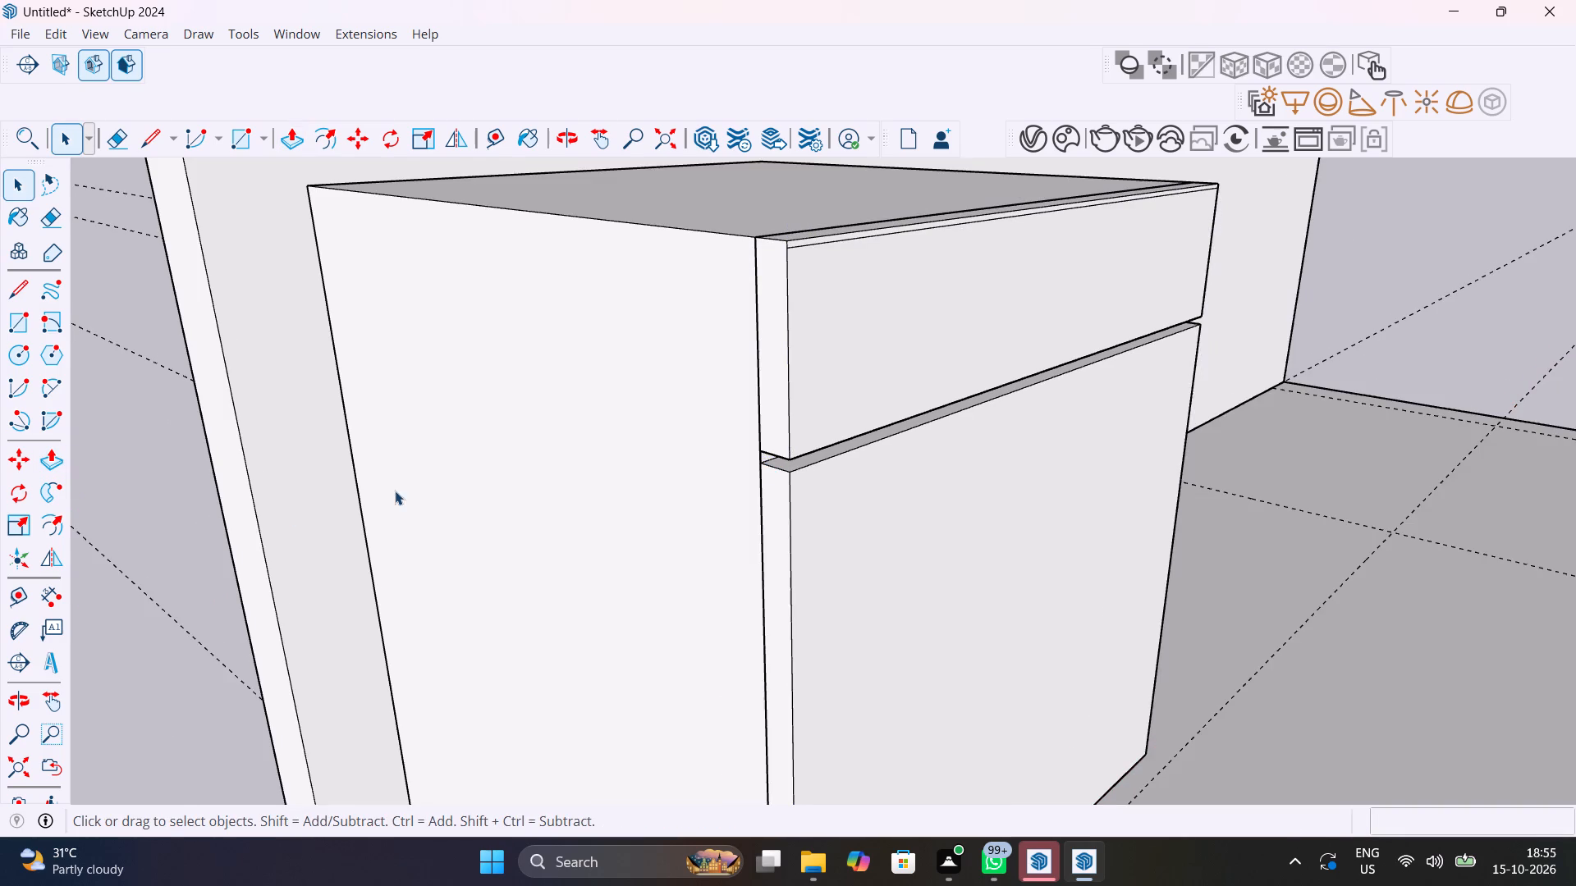
Examine the cabinet's divided front, toe kick and top from several angles.
scroll(400, 489, down, 2)
scroll(476, 451, down, 1)
scroll(708, 491, down, 2)
middle_drag(741, 512, 561, 445)
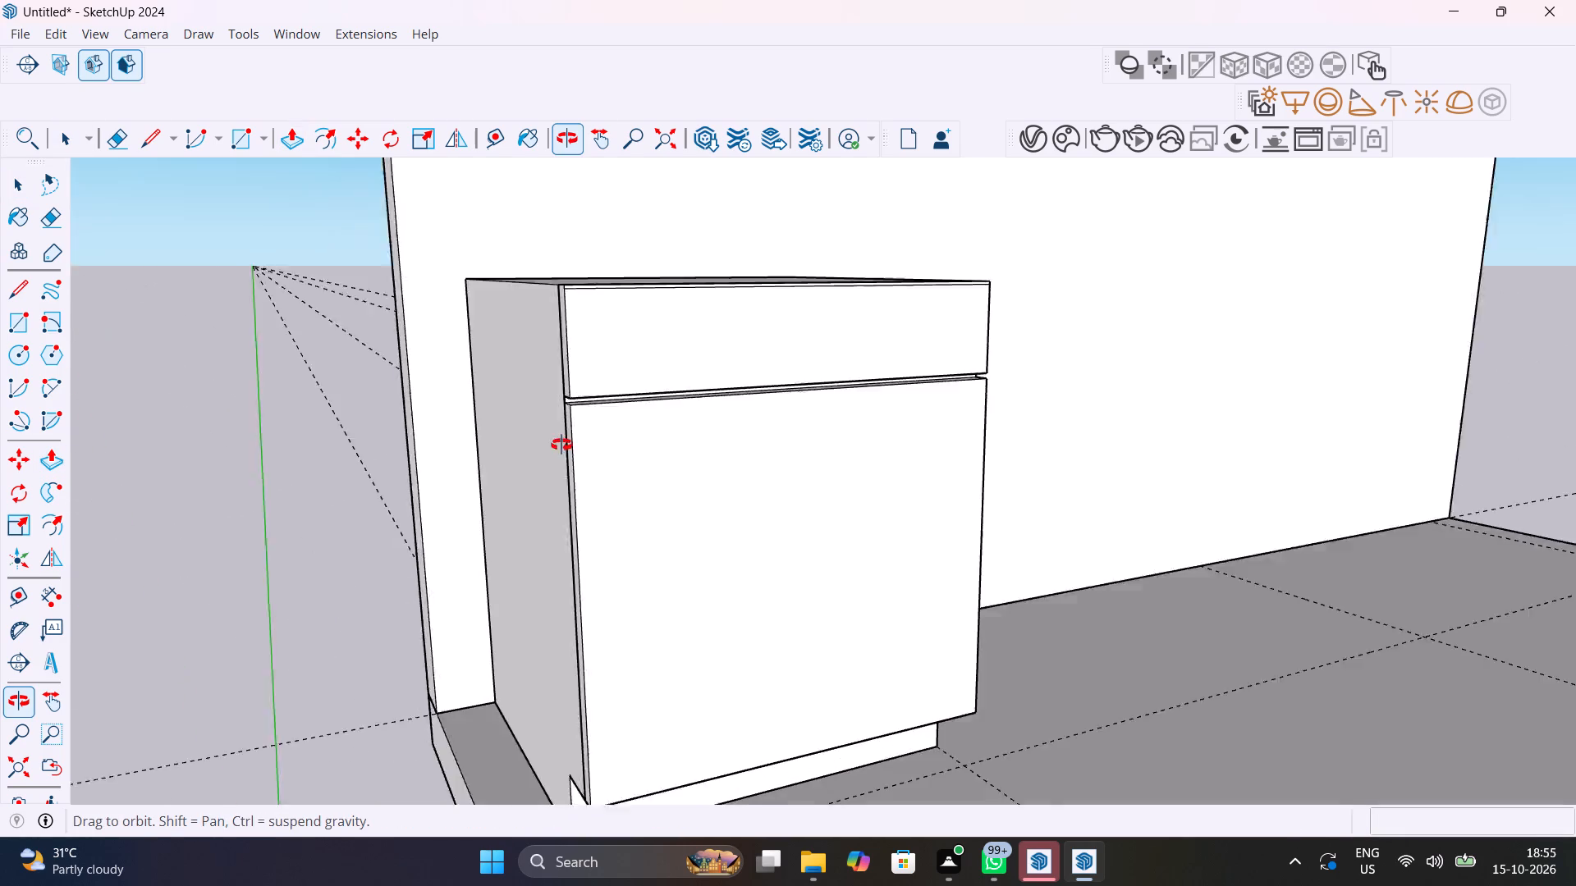
middle_drag(561, 445, 639, 436)
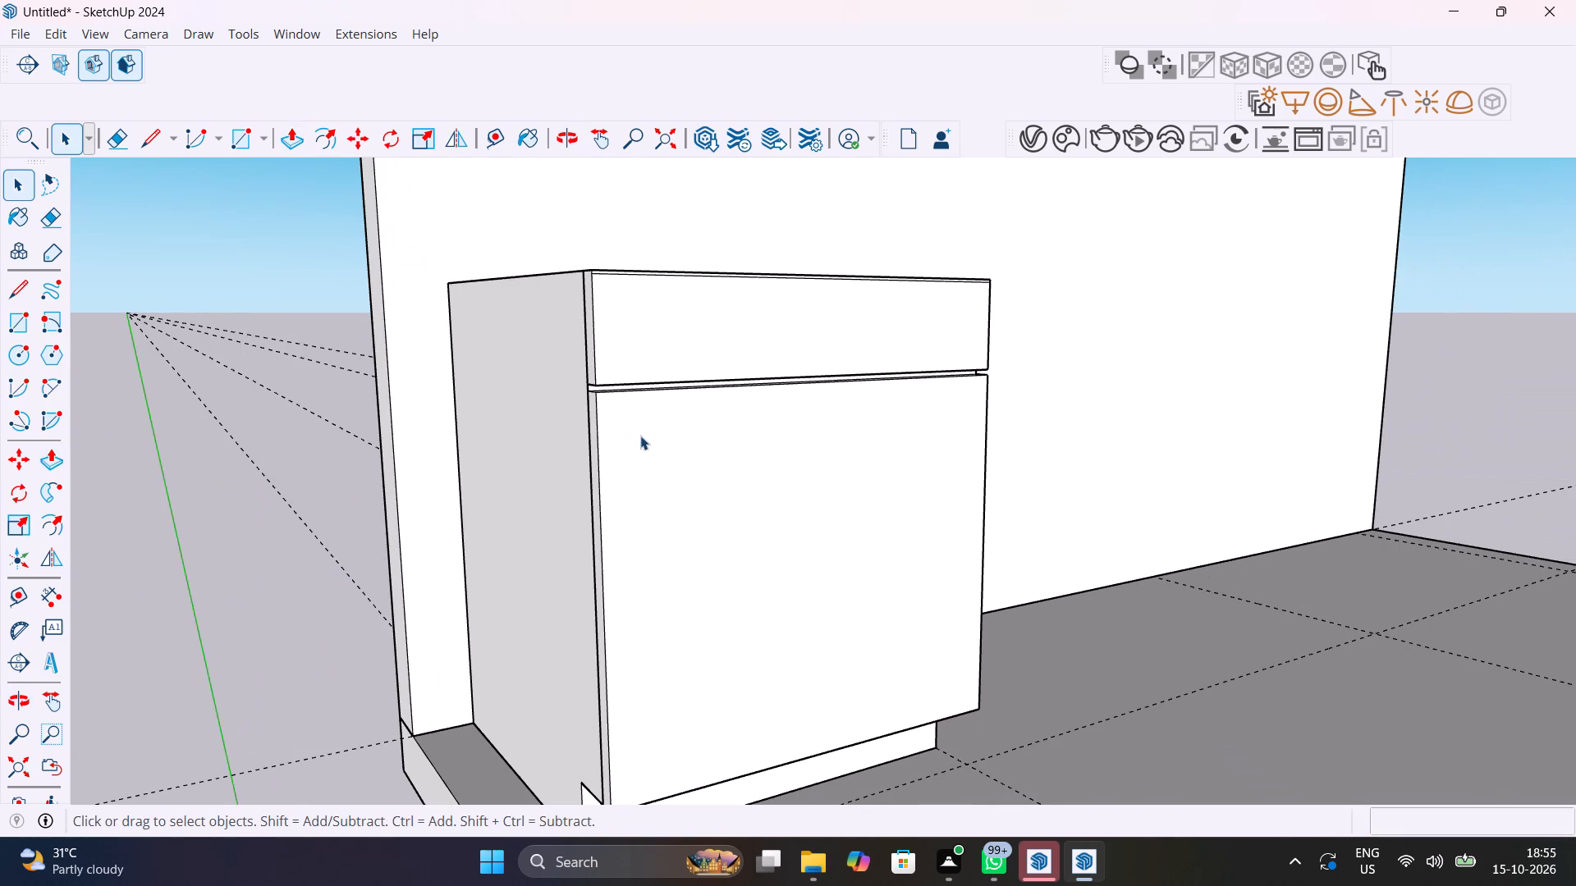
scroll(667, 478, down, 3)
middle_drag(722, 494, 557, 601)
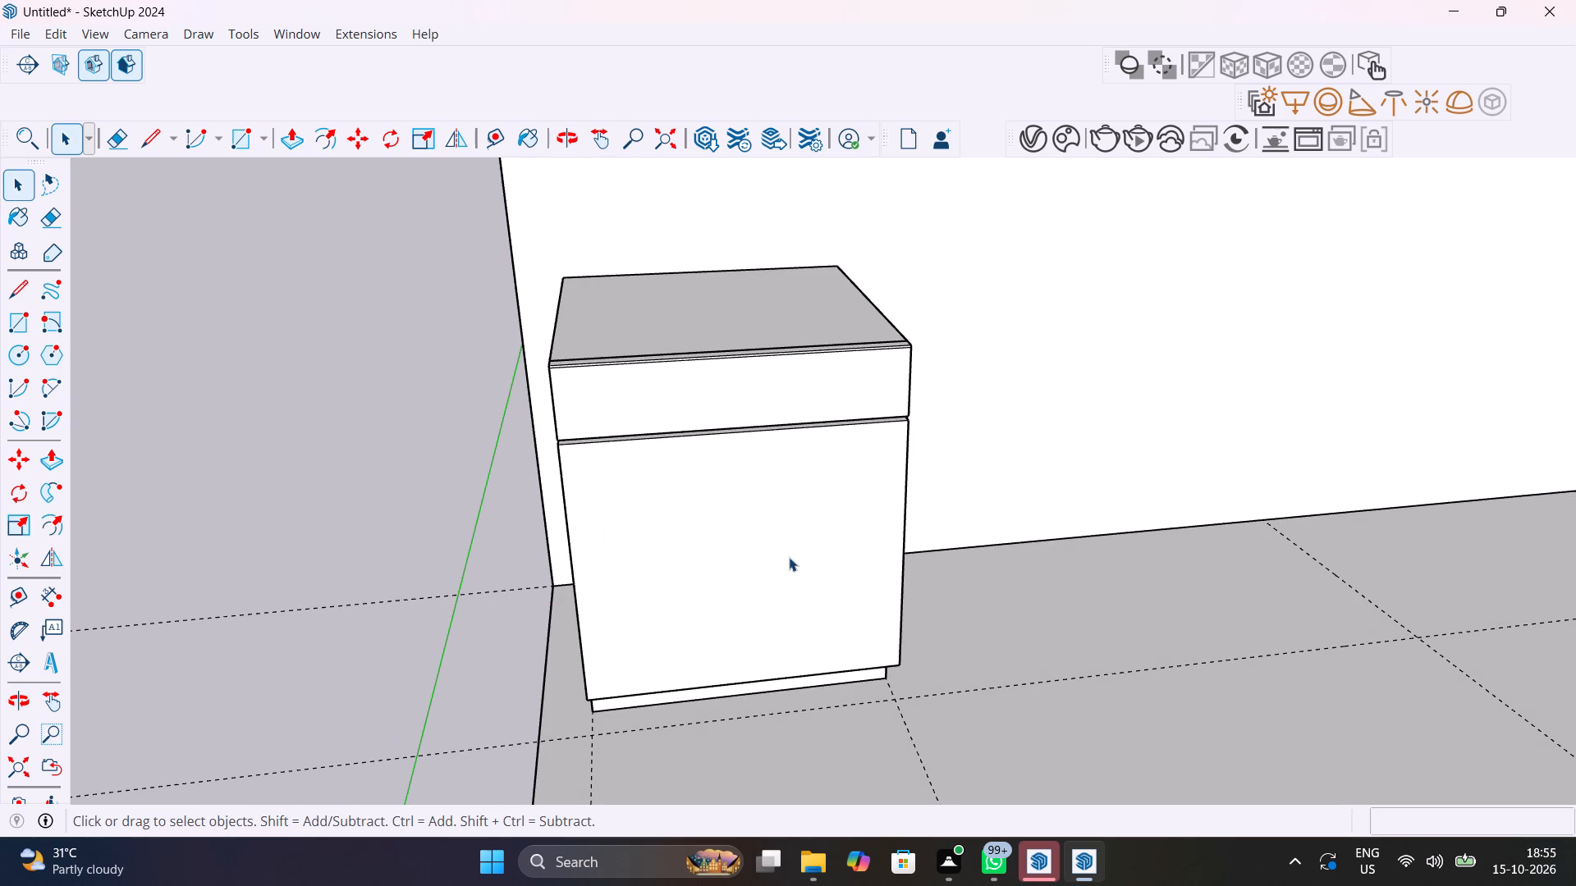
scroll(789, 557, down, 3)
middle_drag(793, 558, 846, 690)
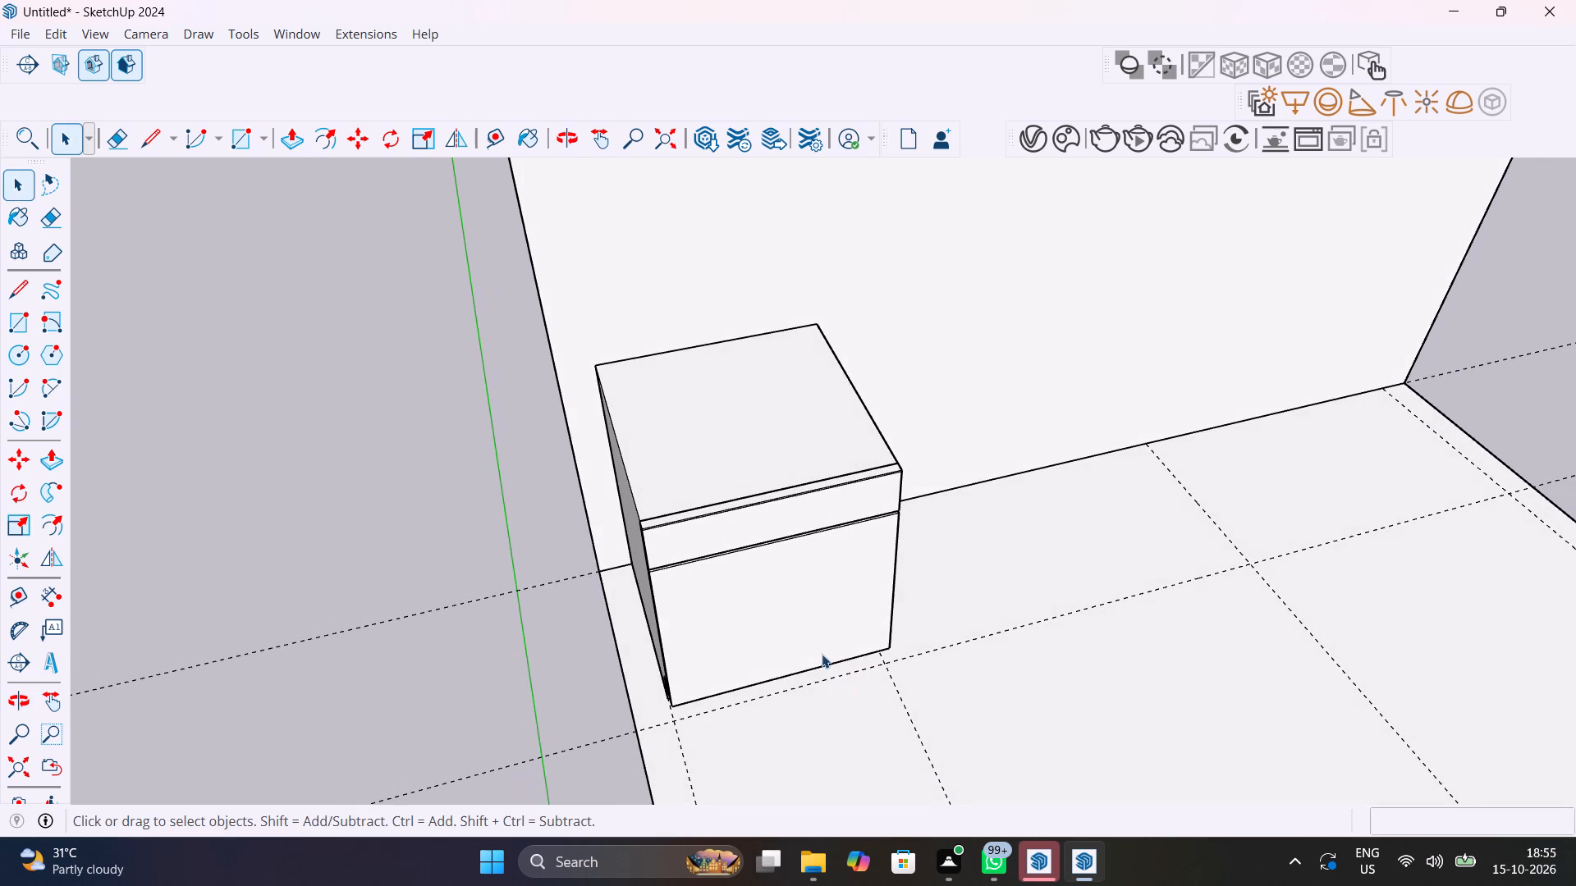
middle_drag(758, 573, 754, 715)
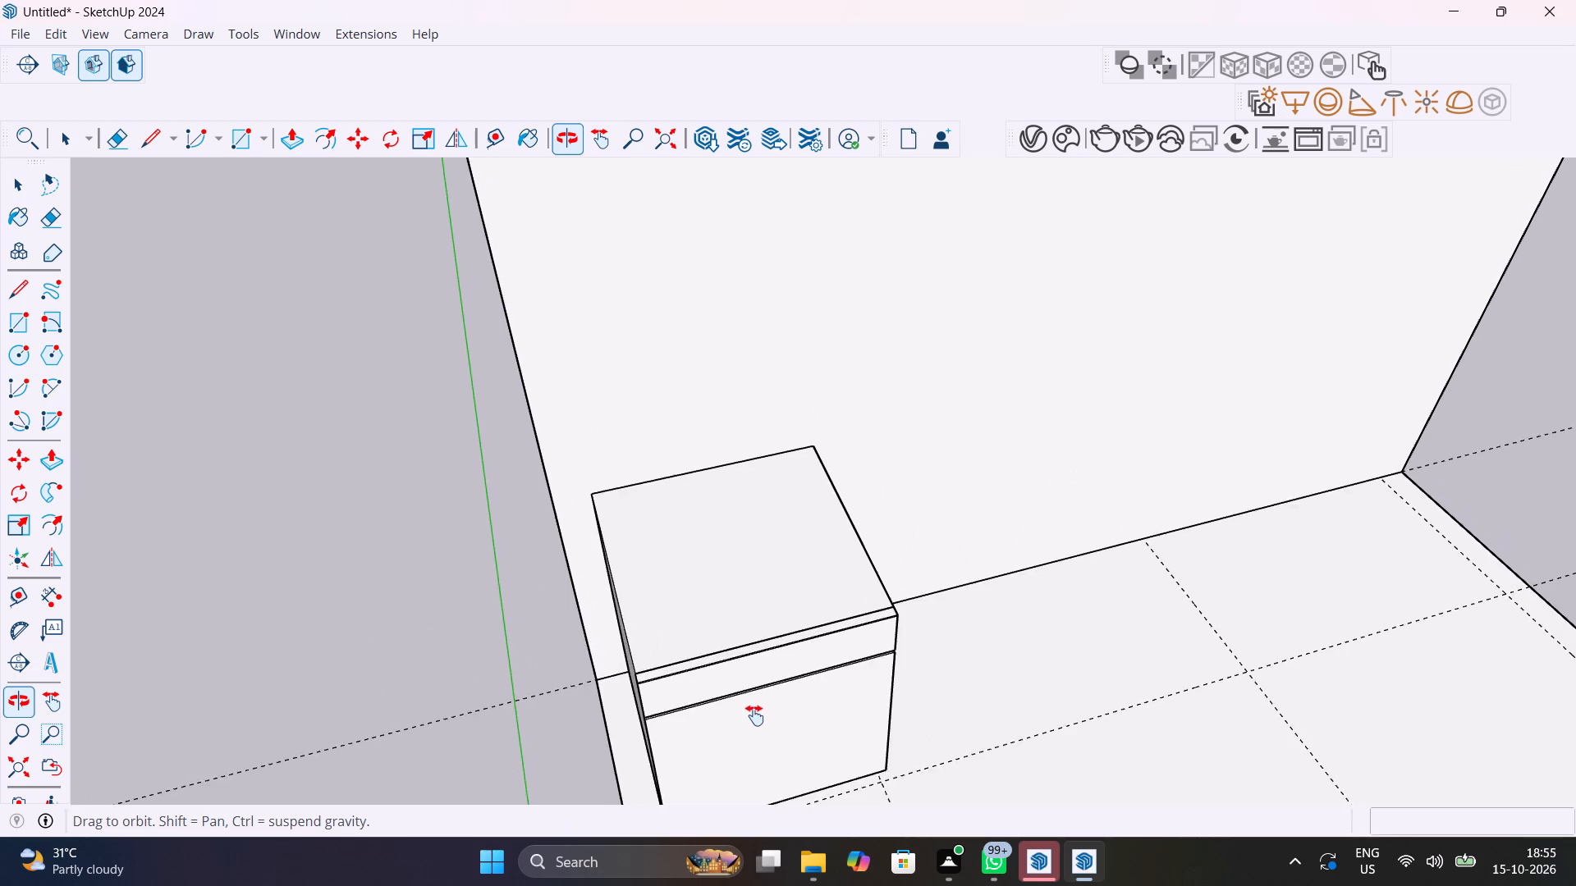
middle_drag(754, 715, 491, 583)
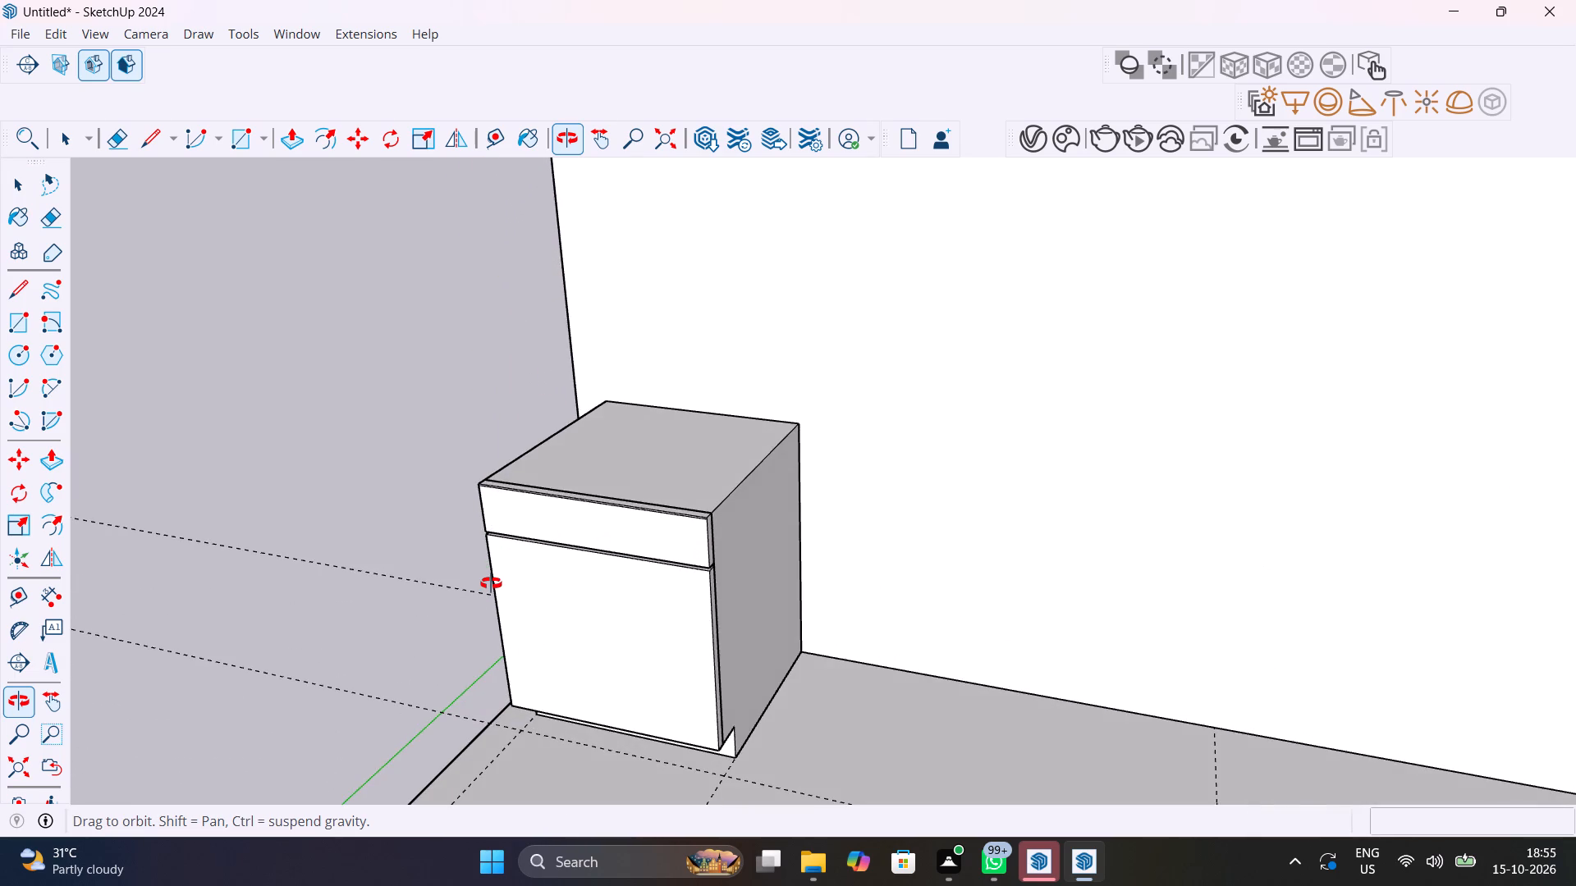
middle_drag(491, 583, 598, 620)
Draw a 2' by 2' rectangle over the cabinet's top face and Push/Pull it up 20 mm as a countertop.
key(r)
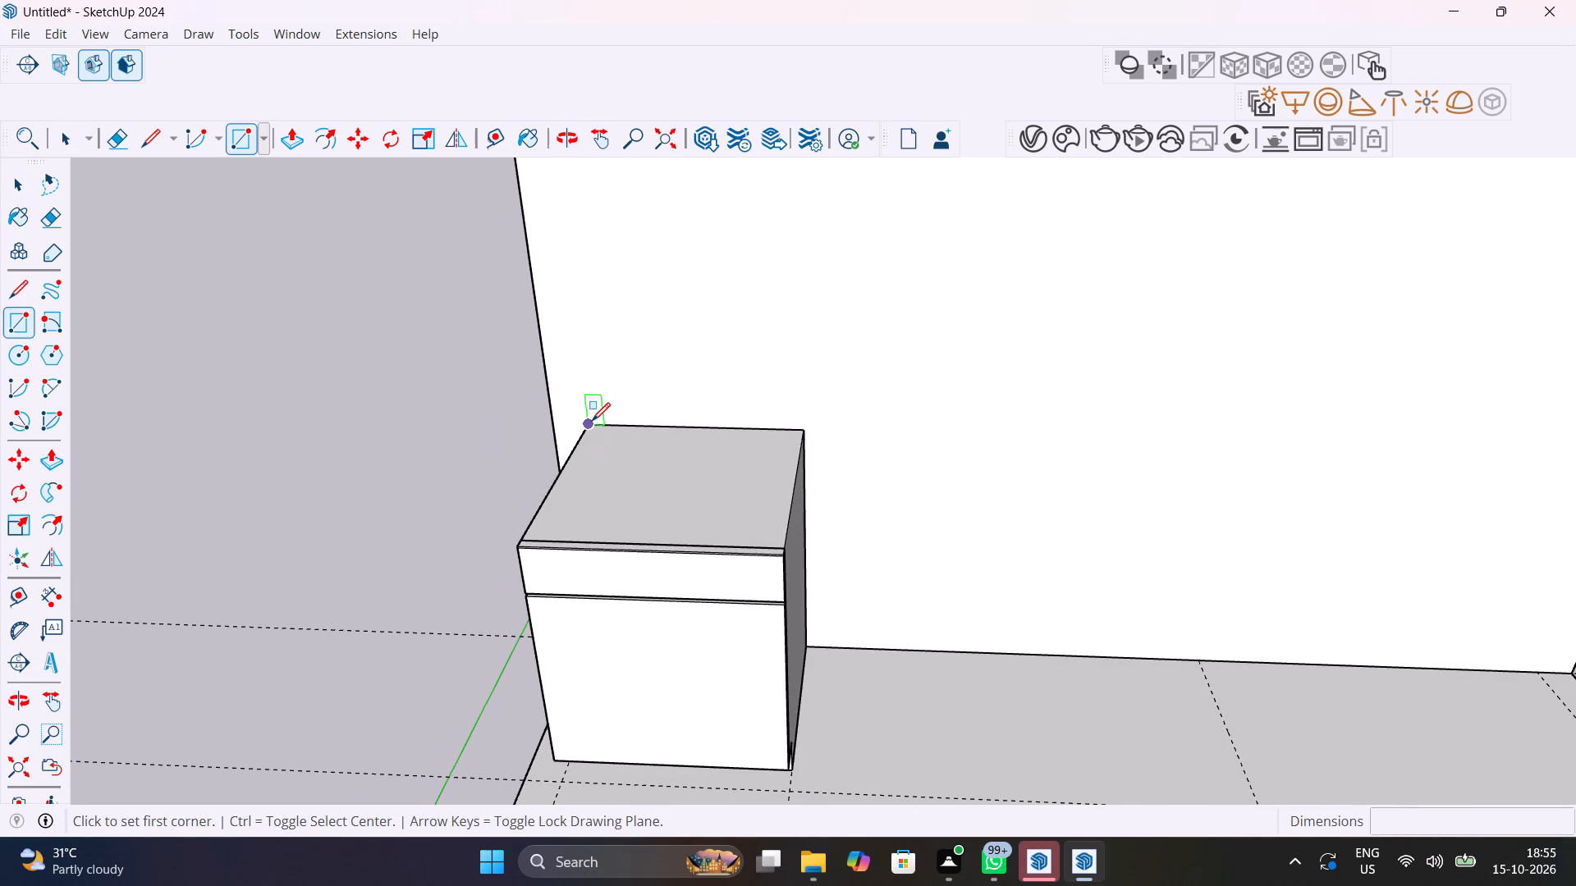
click(590, 421)
click(776, 547)
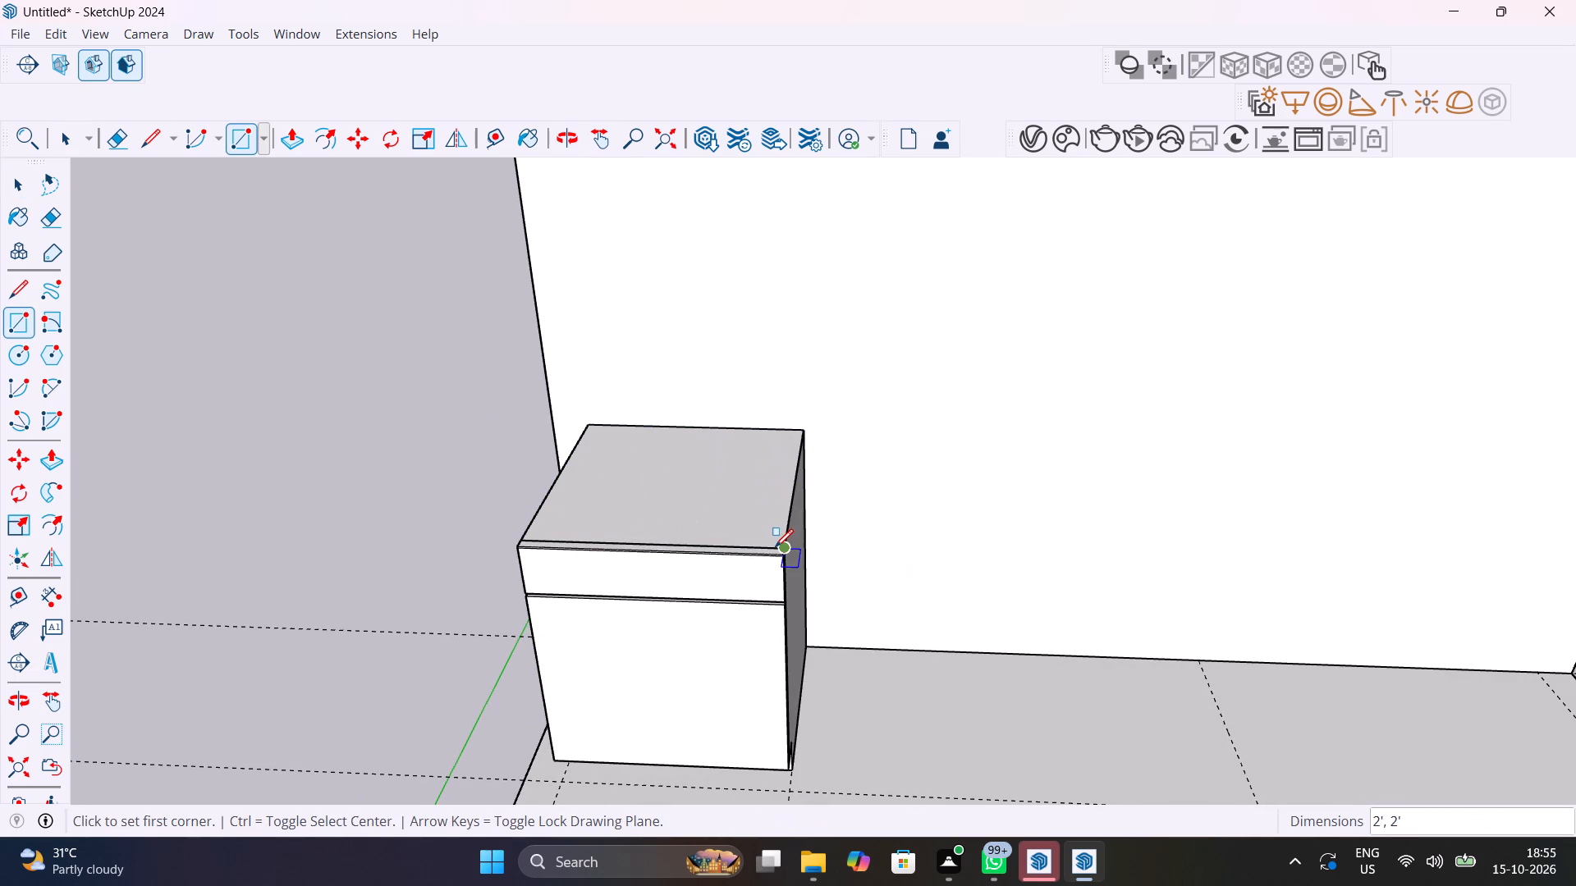
key(p)
click(754, 515)
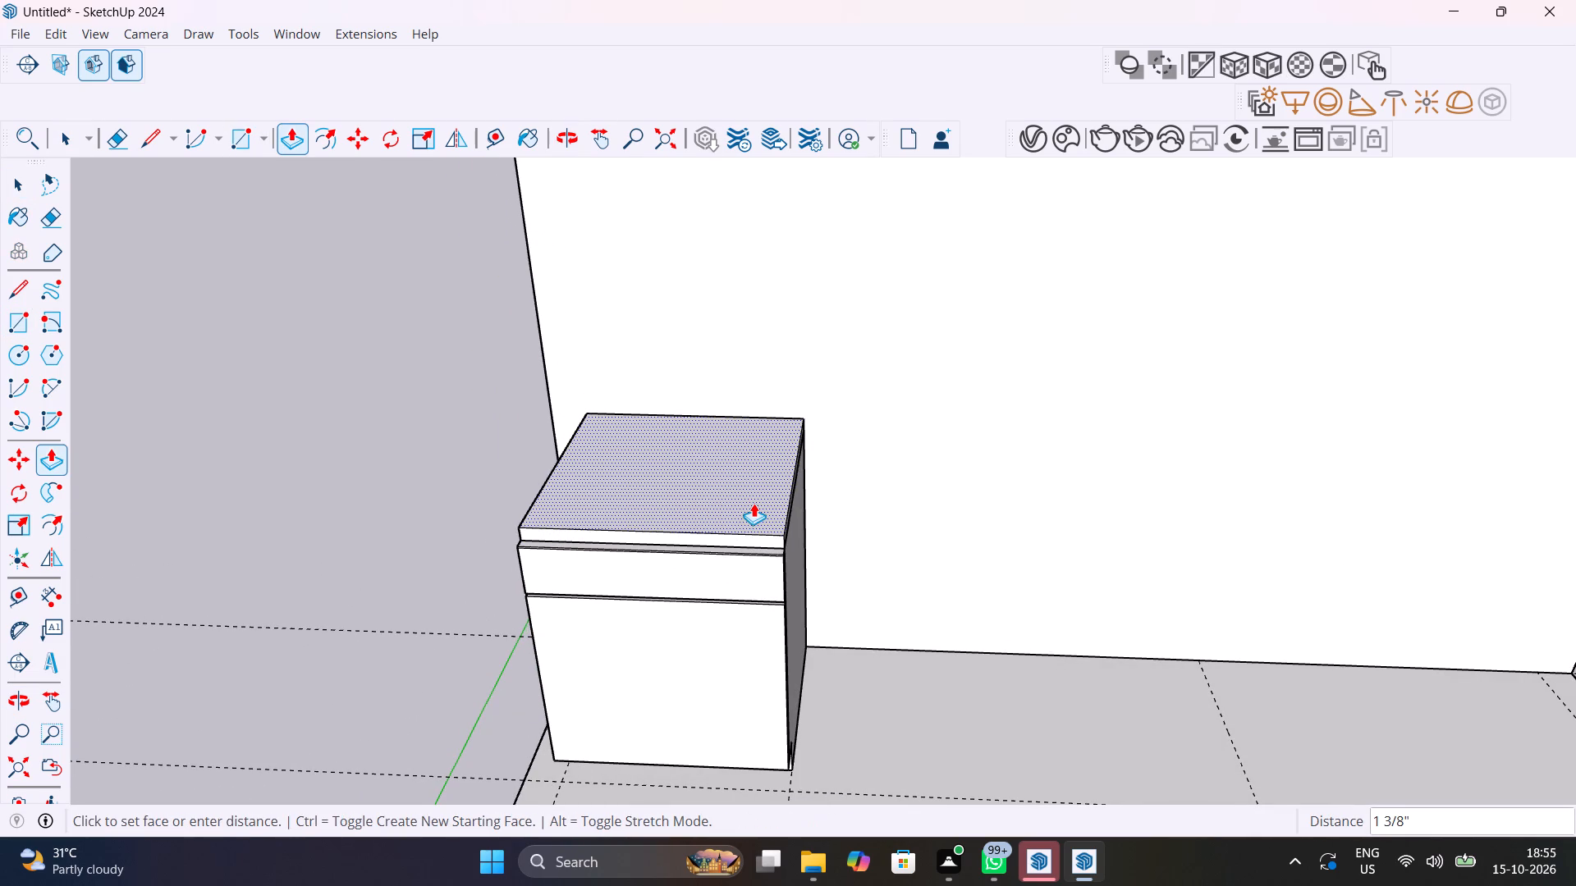
text(20MM)
key(Return)
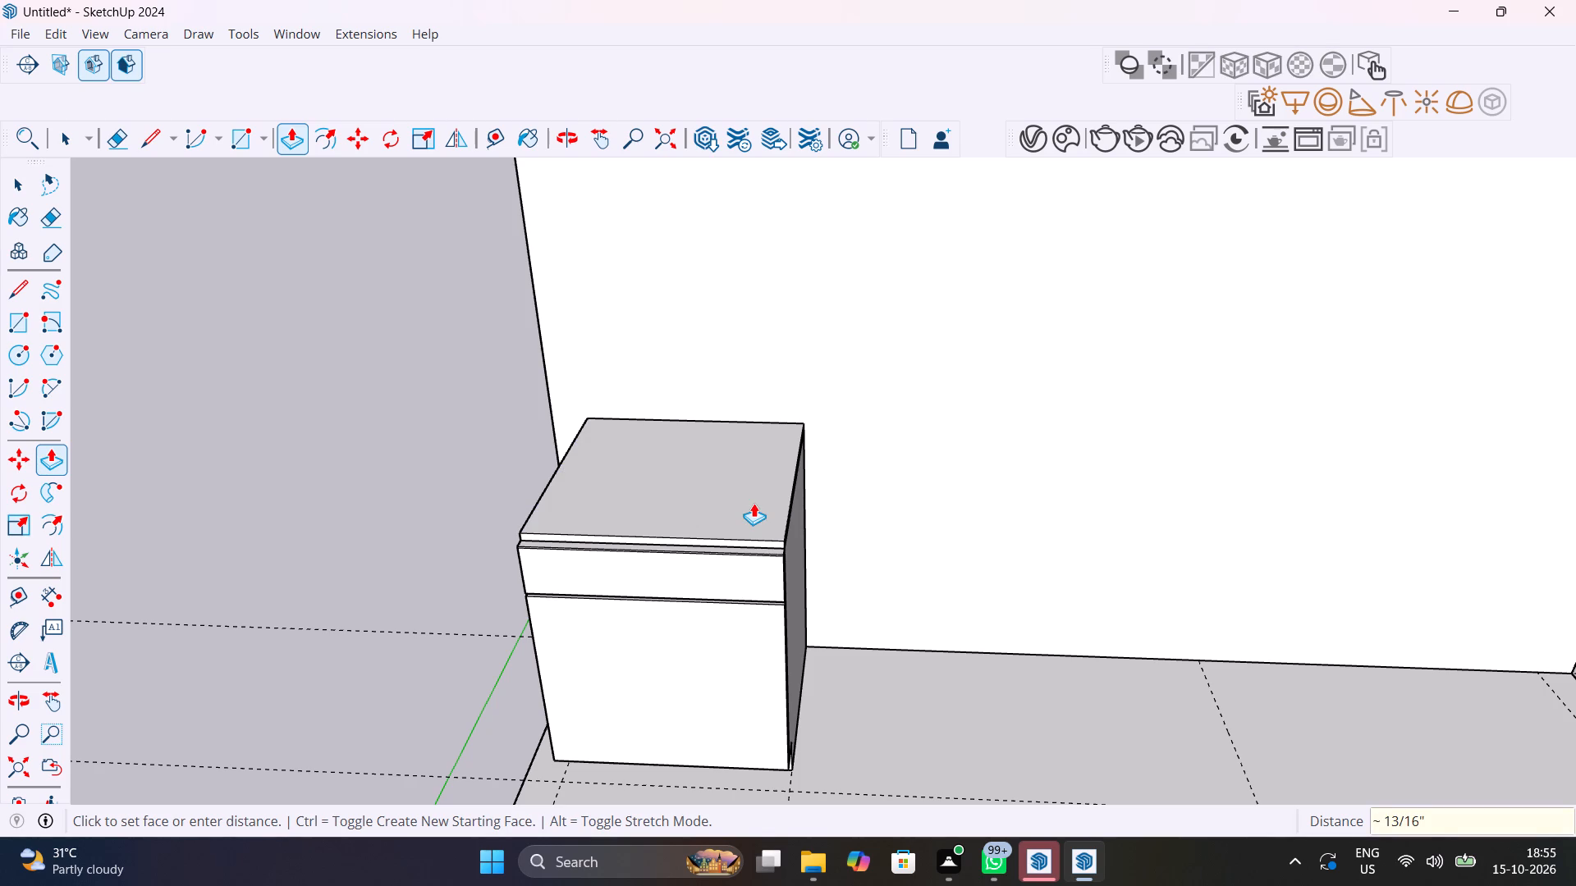
Make a group from all the connected geometry of the 20 mm countertop.
key(space)
triple_click(754, 503)
right_click(754, 503)
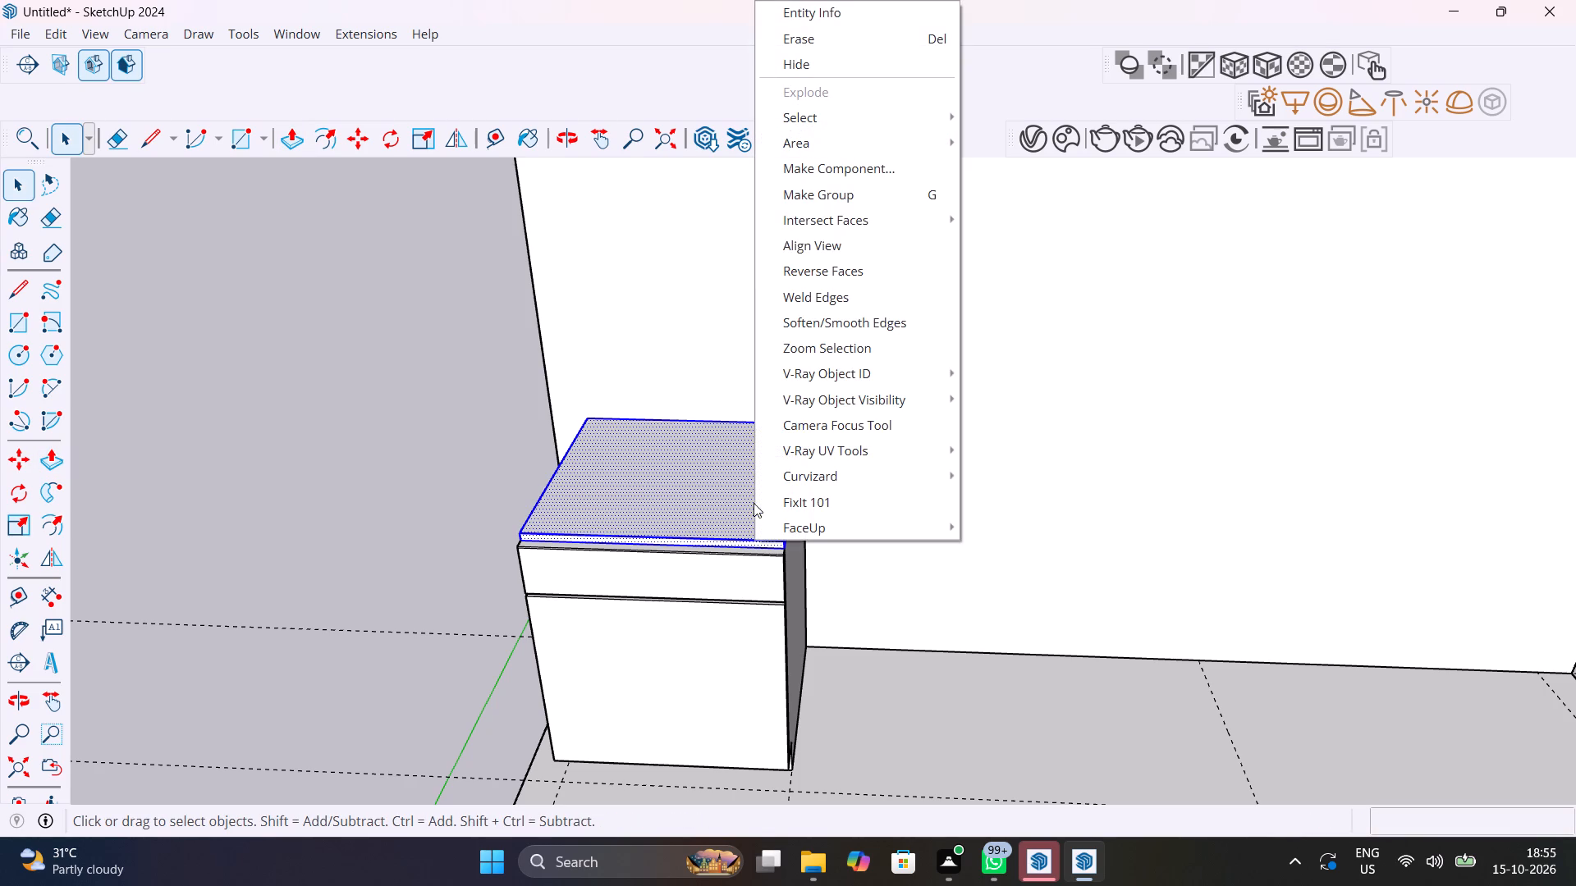
click(801, 203)
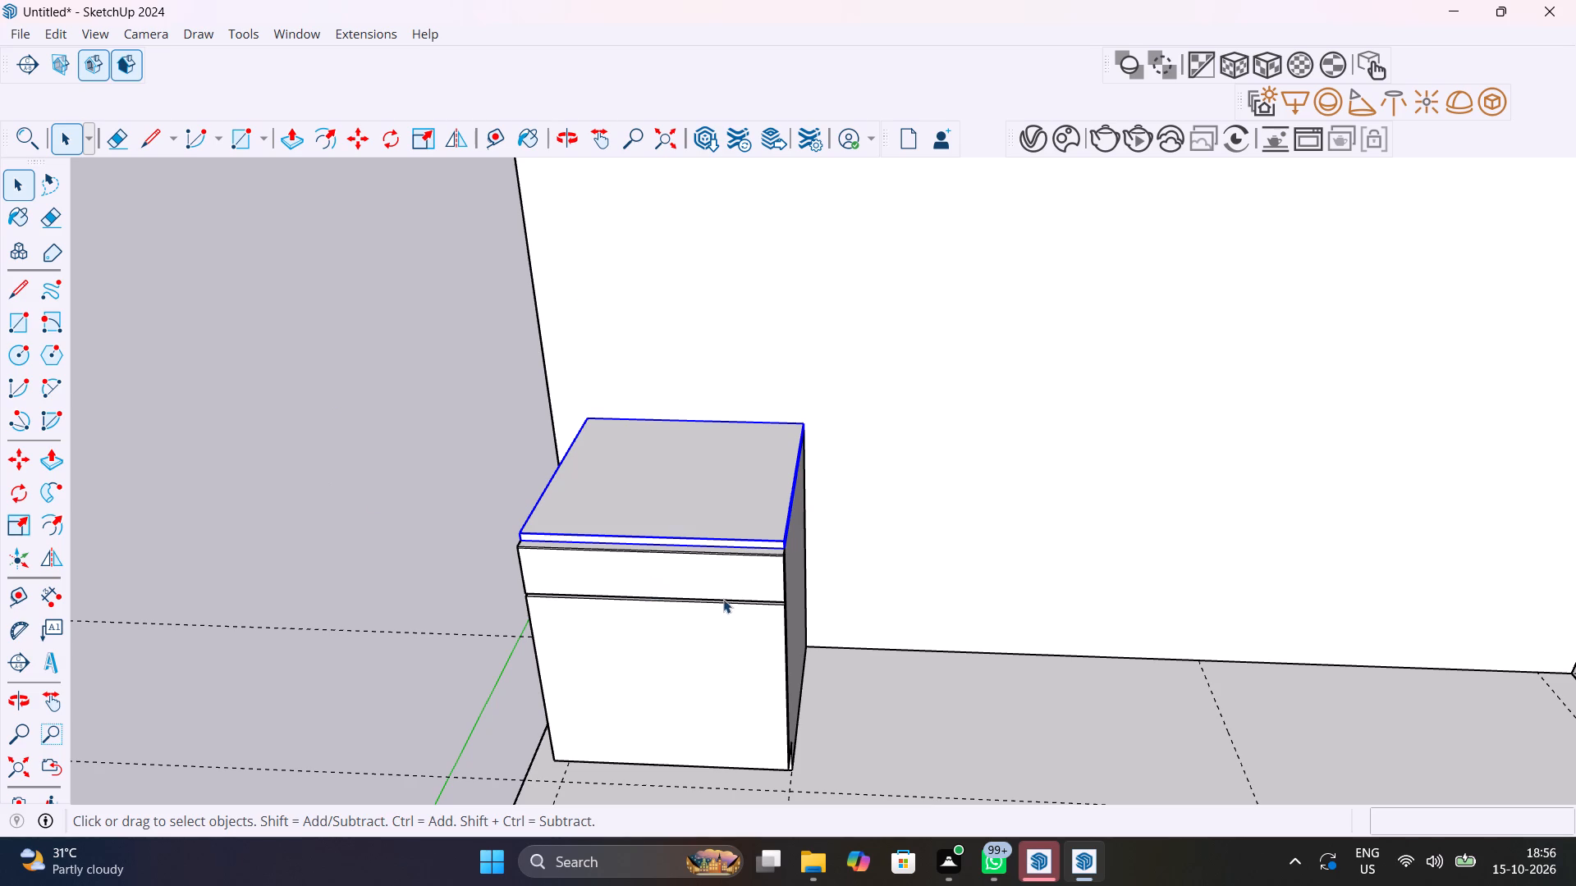
Inside the countertop group, Push/Pull the end face 4' outward along the wall to the floor guide line, and leave the group.
middle_drag(711, 596, 465, 553)
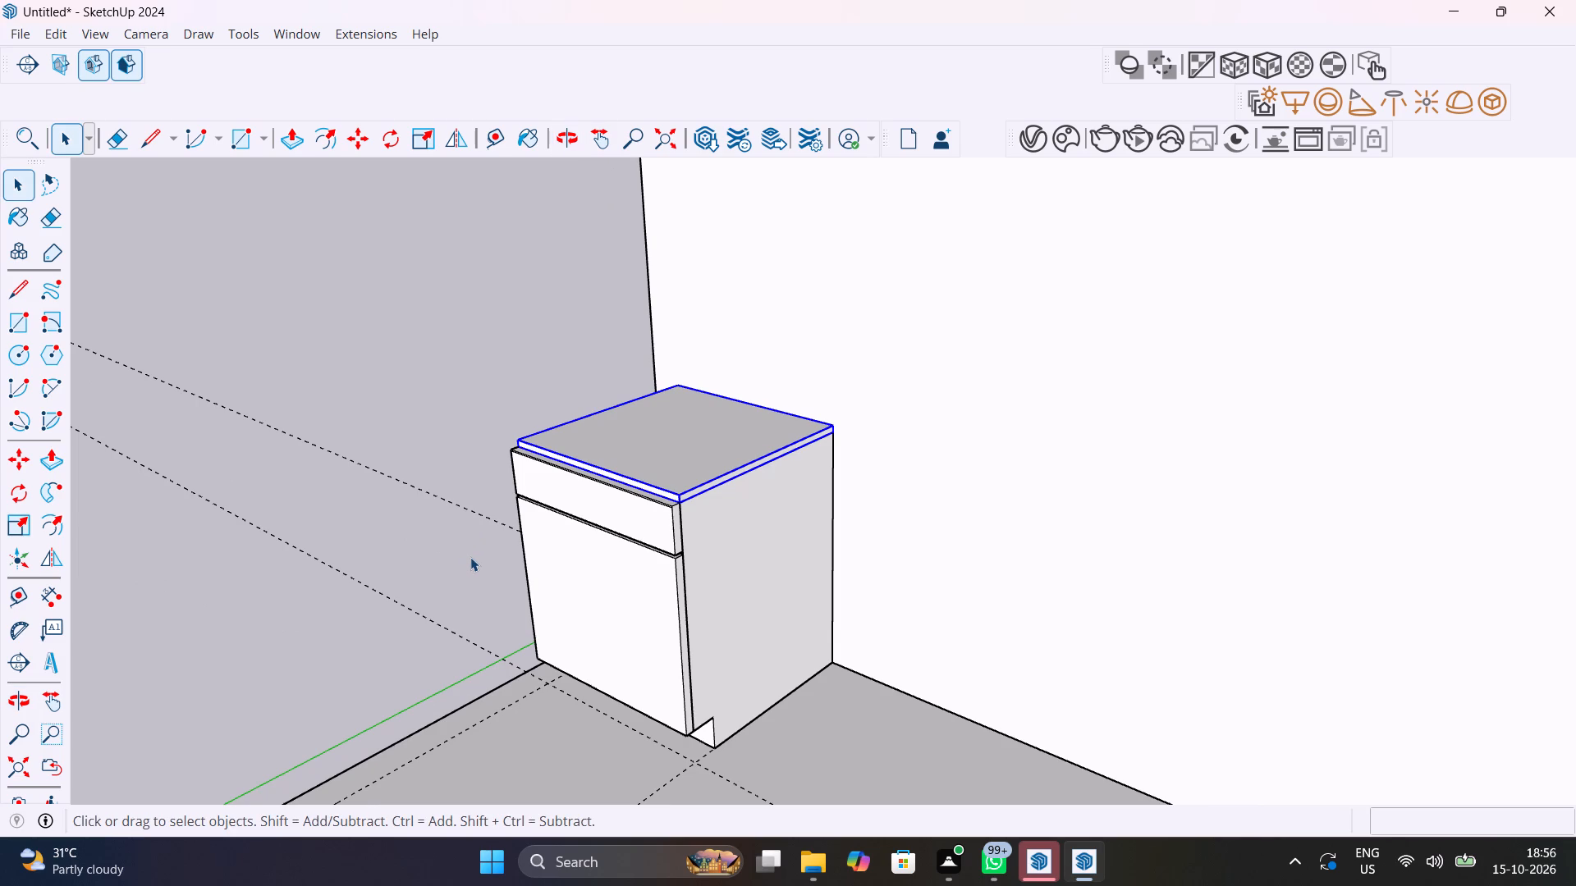
scroll(722, 489, up, 7)
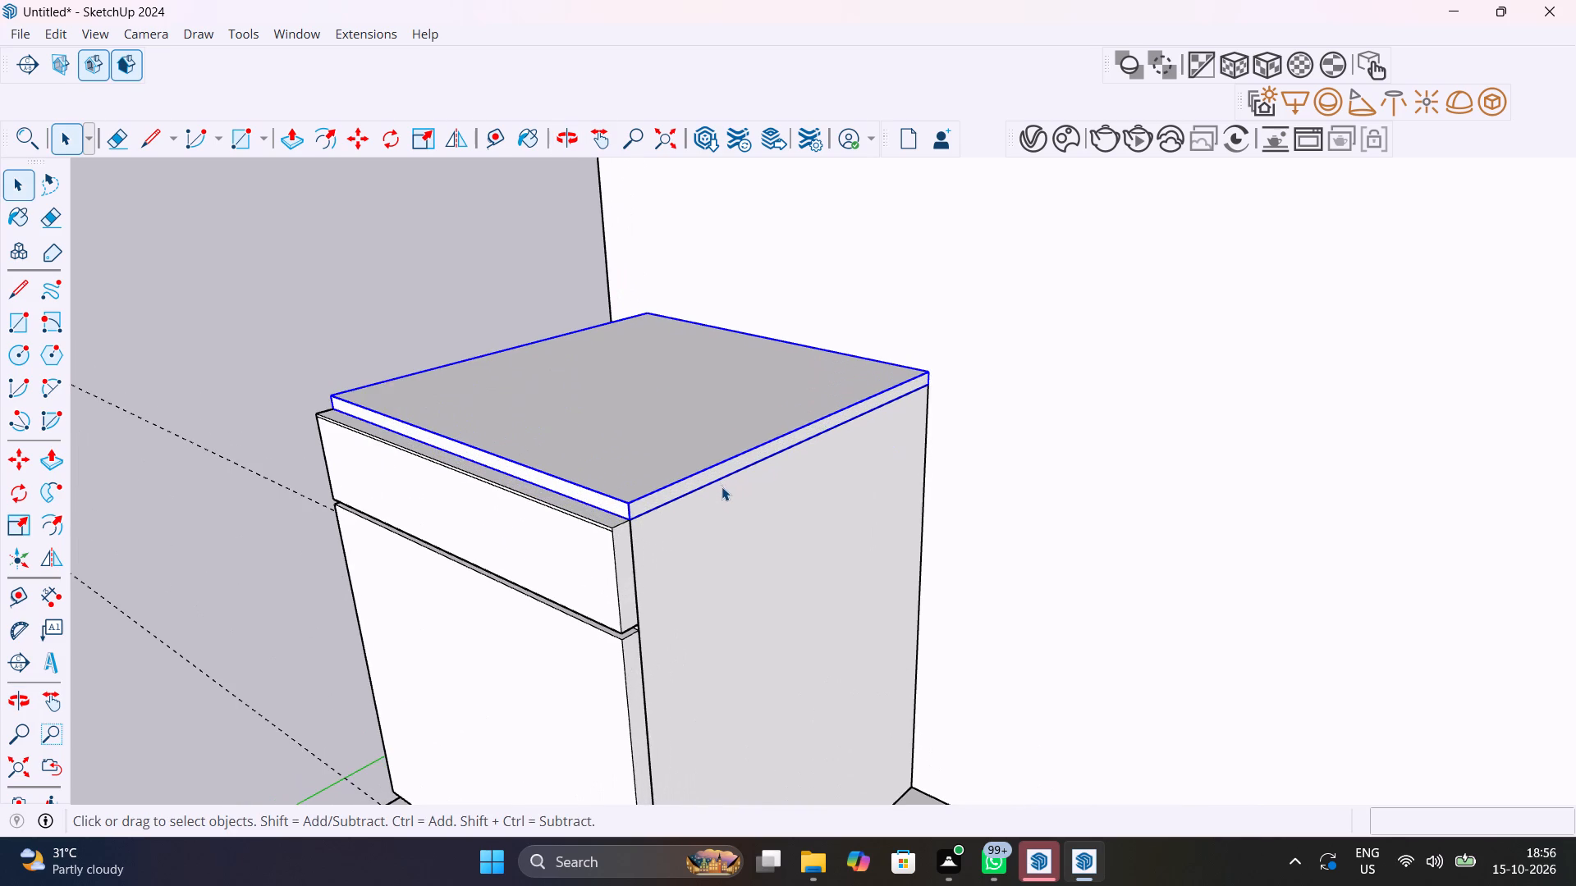
click(713, 472)
double_click(714, 472)
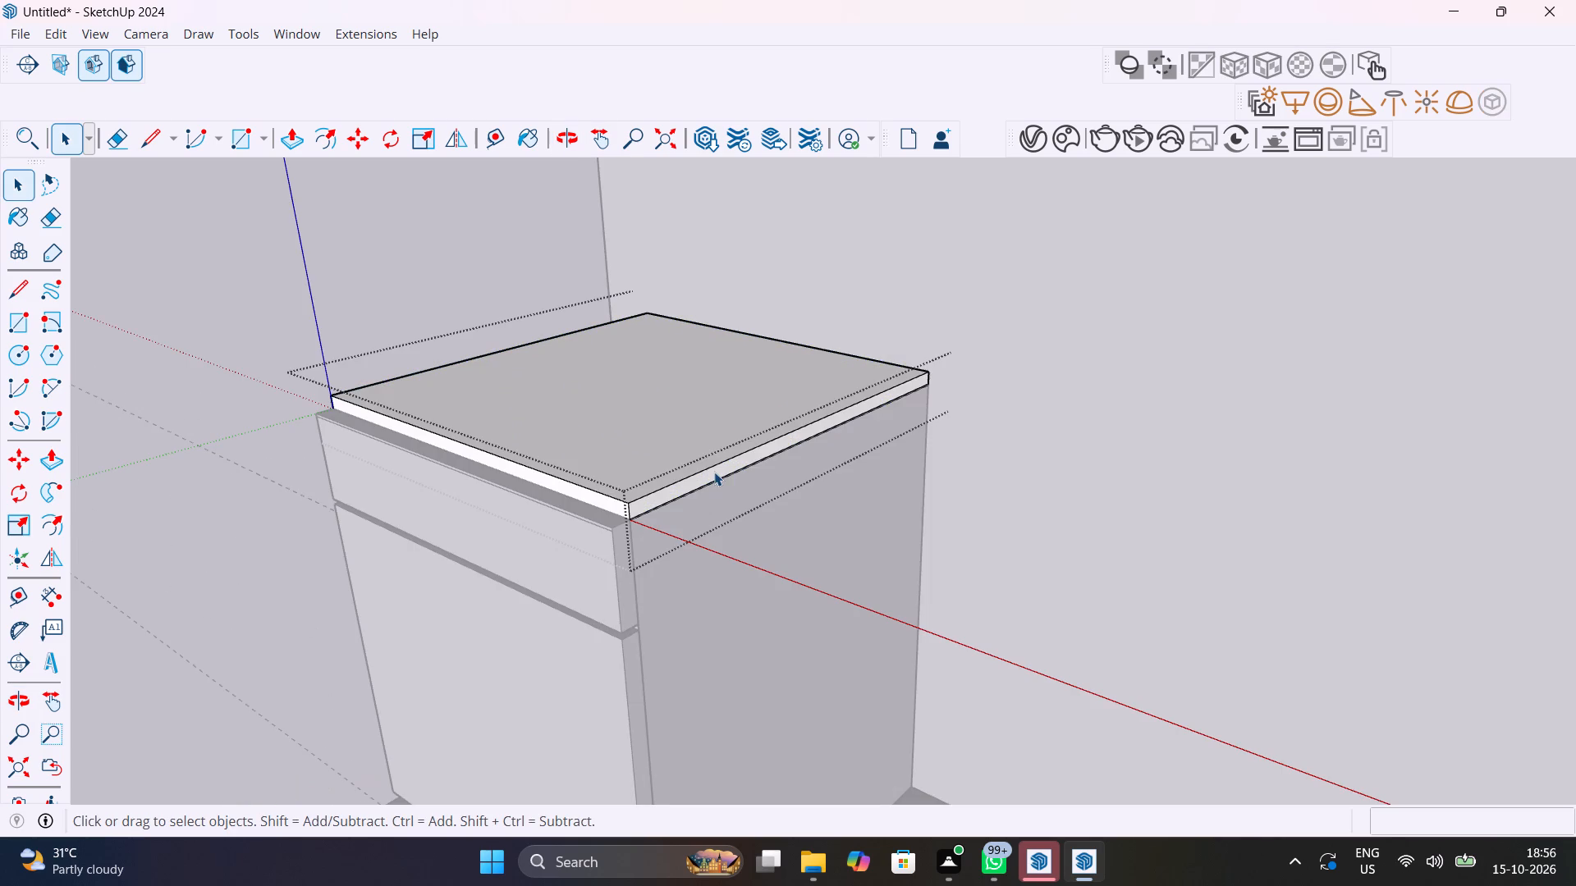
click(714, 472)
click(714, 472)
click(714, 473)
click(714, 473)
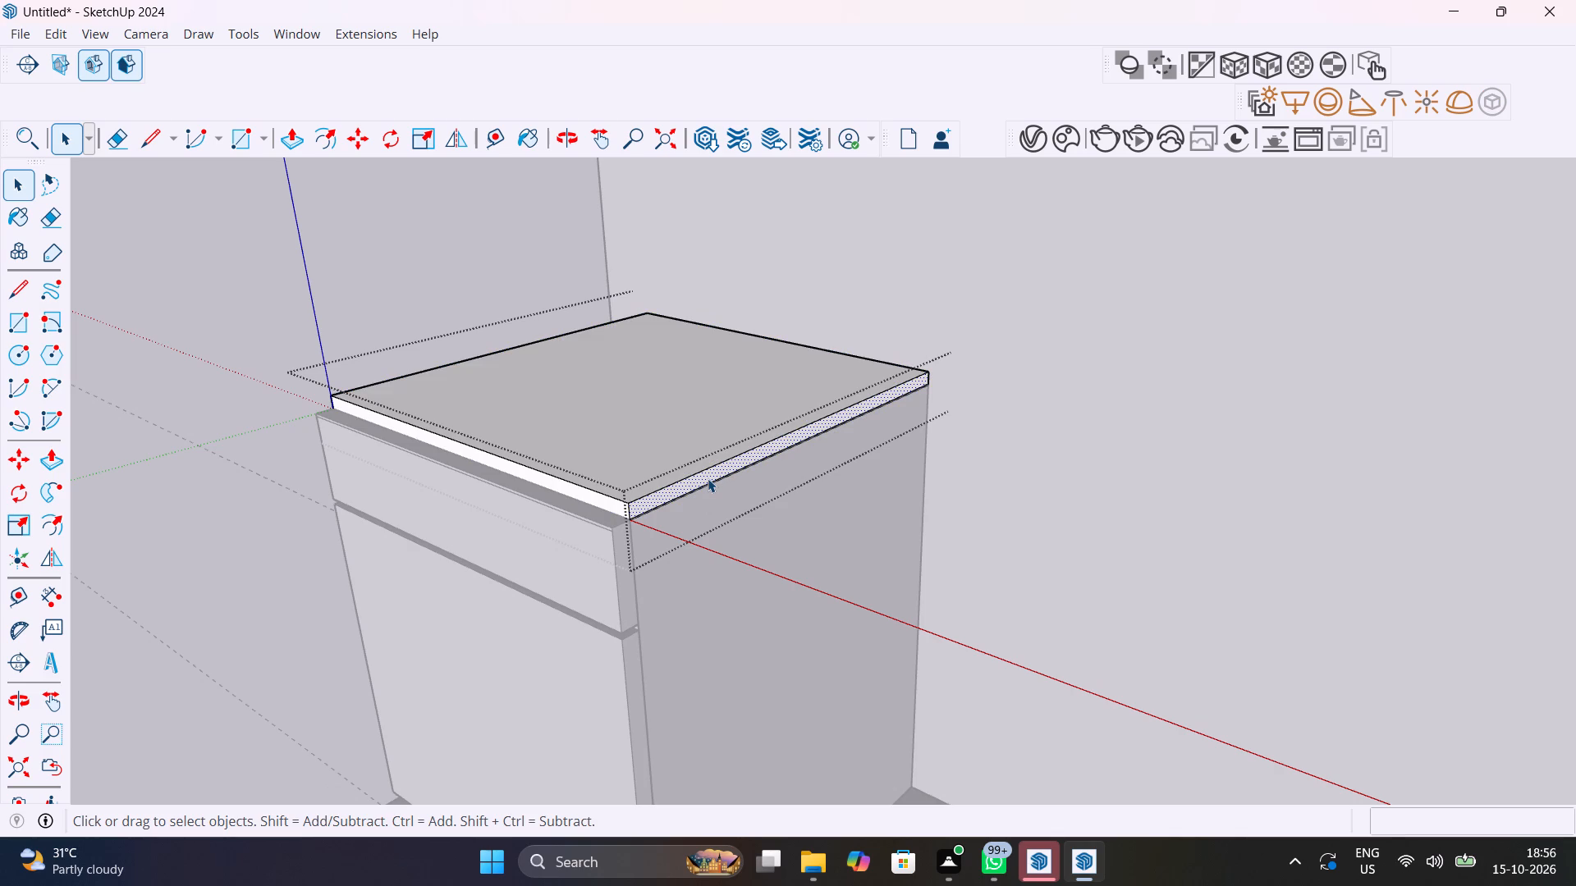
key(p)
click(708, 478)
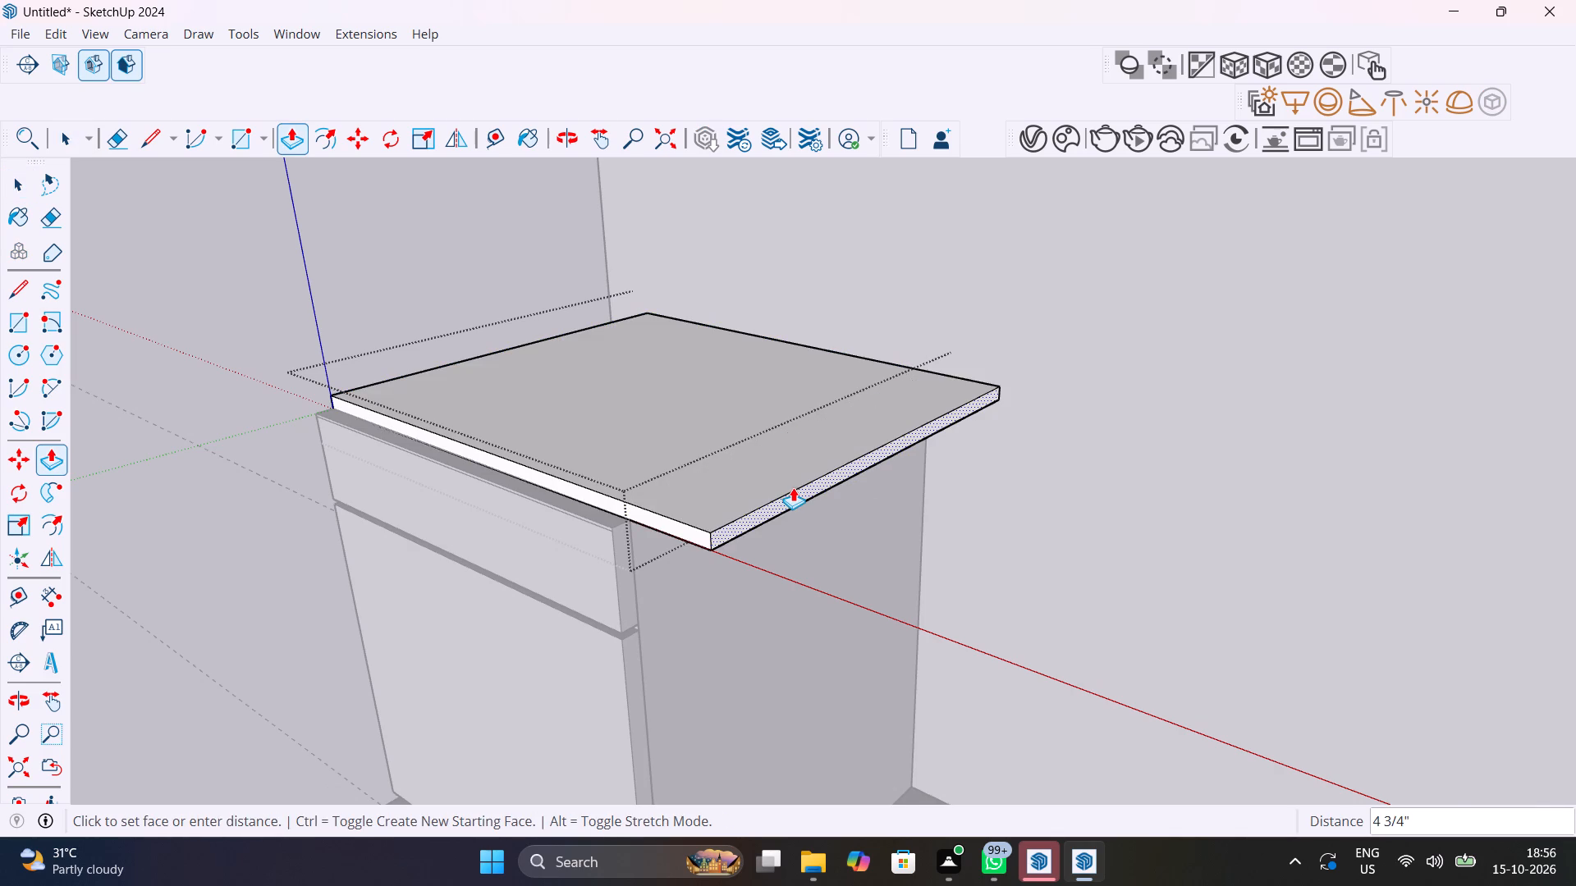
scroll(793, 487, down, 10)
middle_drag(992, 608, 1209, 431)
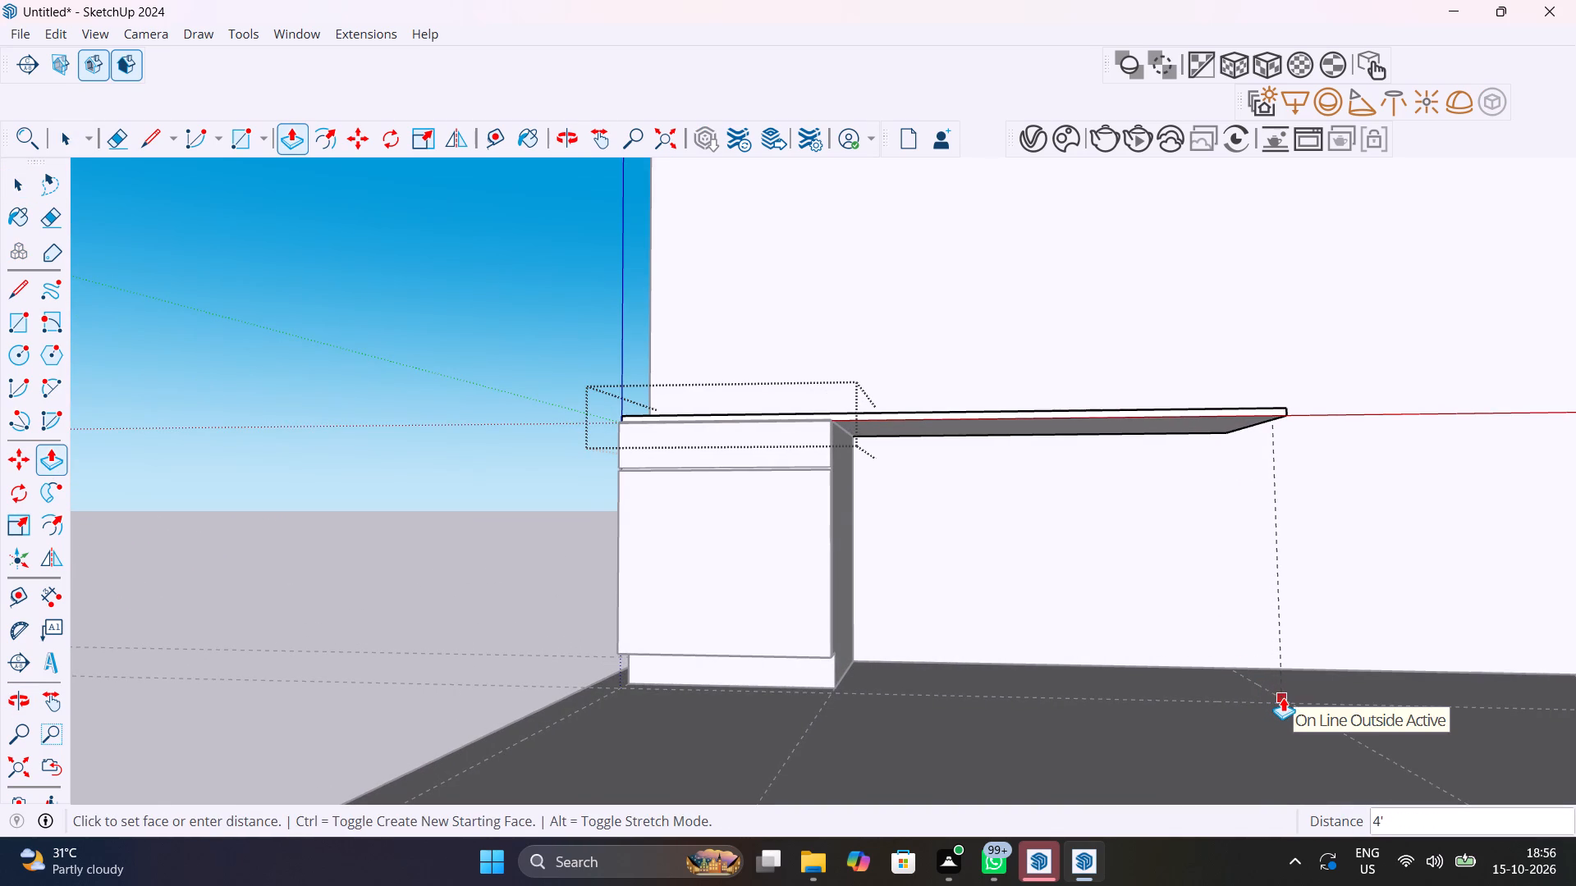
click(1283, 697)
key(space)
click(438, 591)
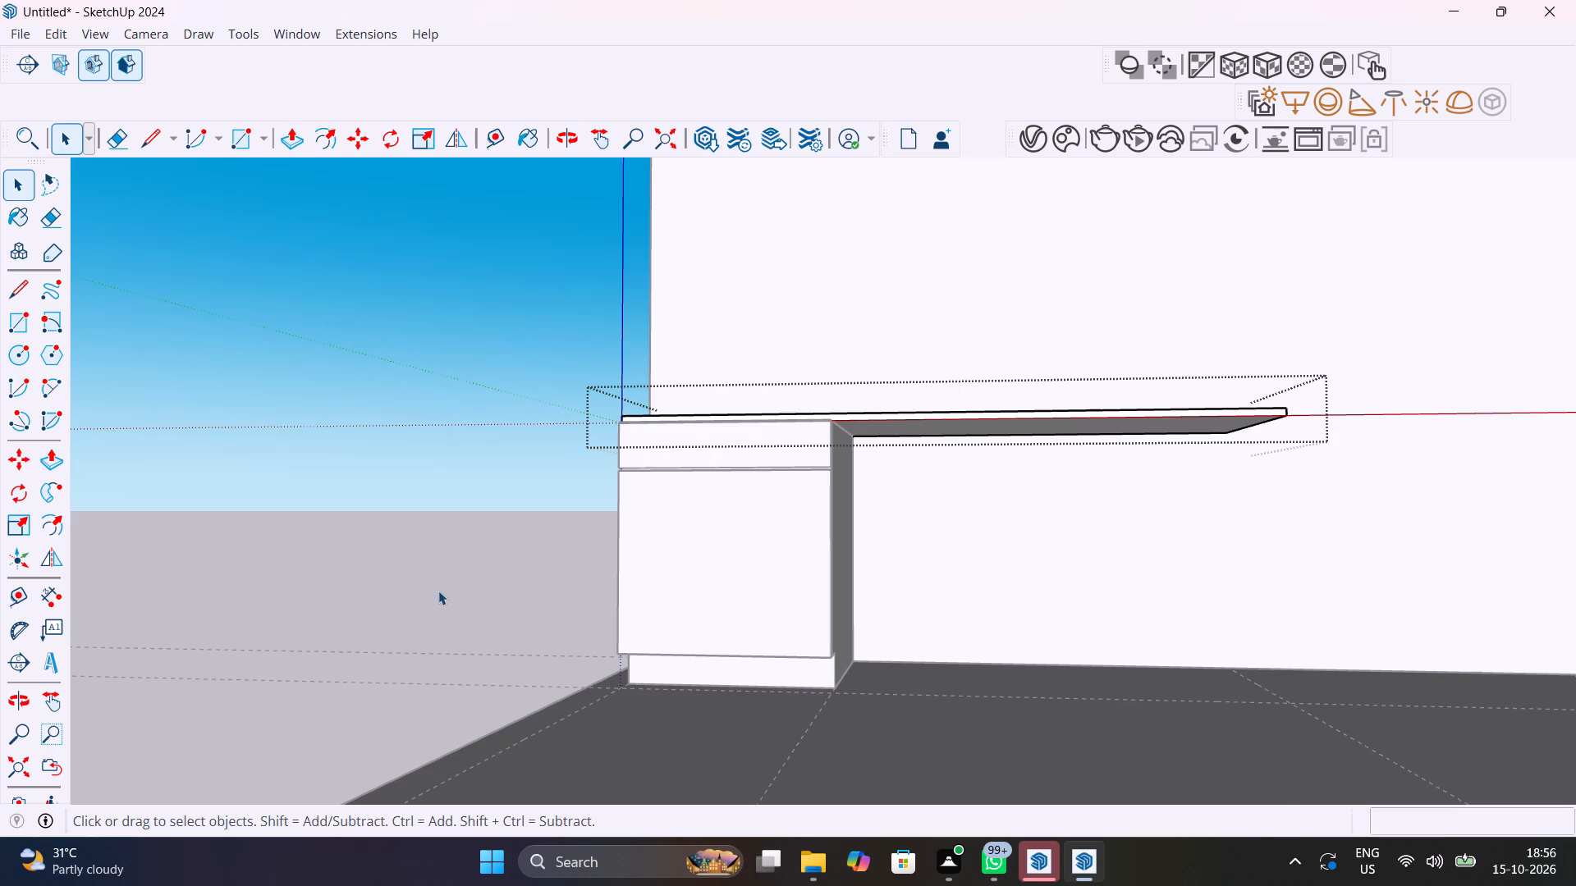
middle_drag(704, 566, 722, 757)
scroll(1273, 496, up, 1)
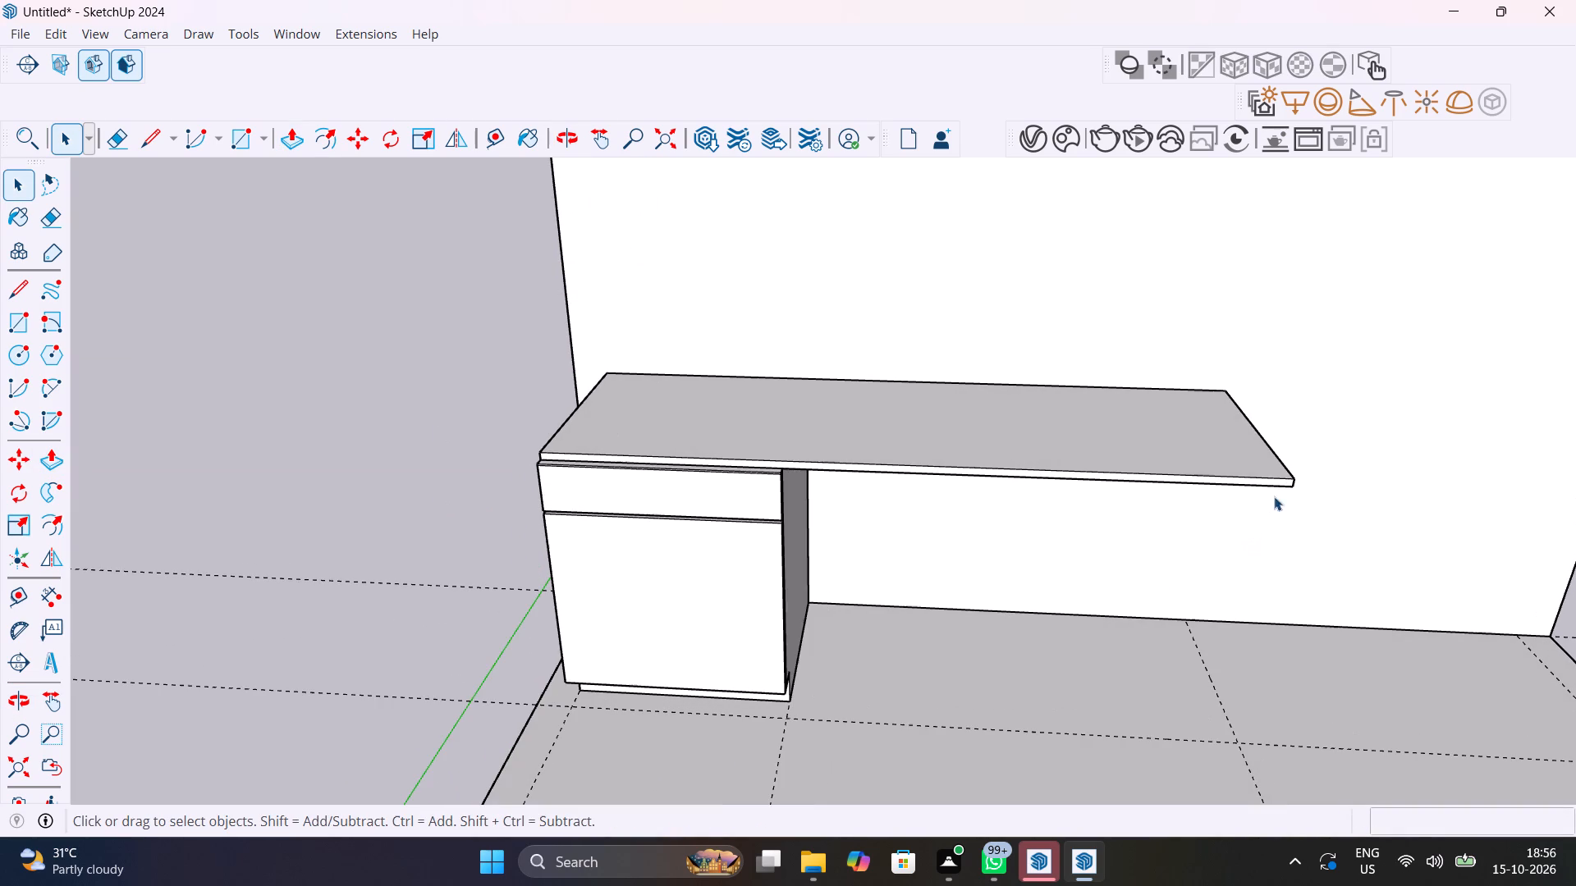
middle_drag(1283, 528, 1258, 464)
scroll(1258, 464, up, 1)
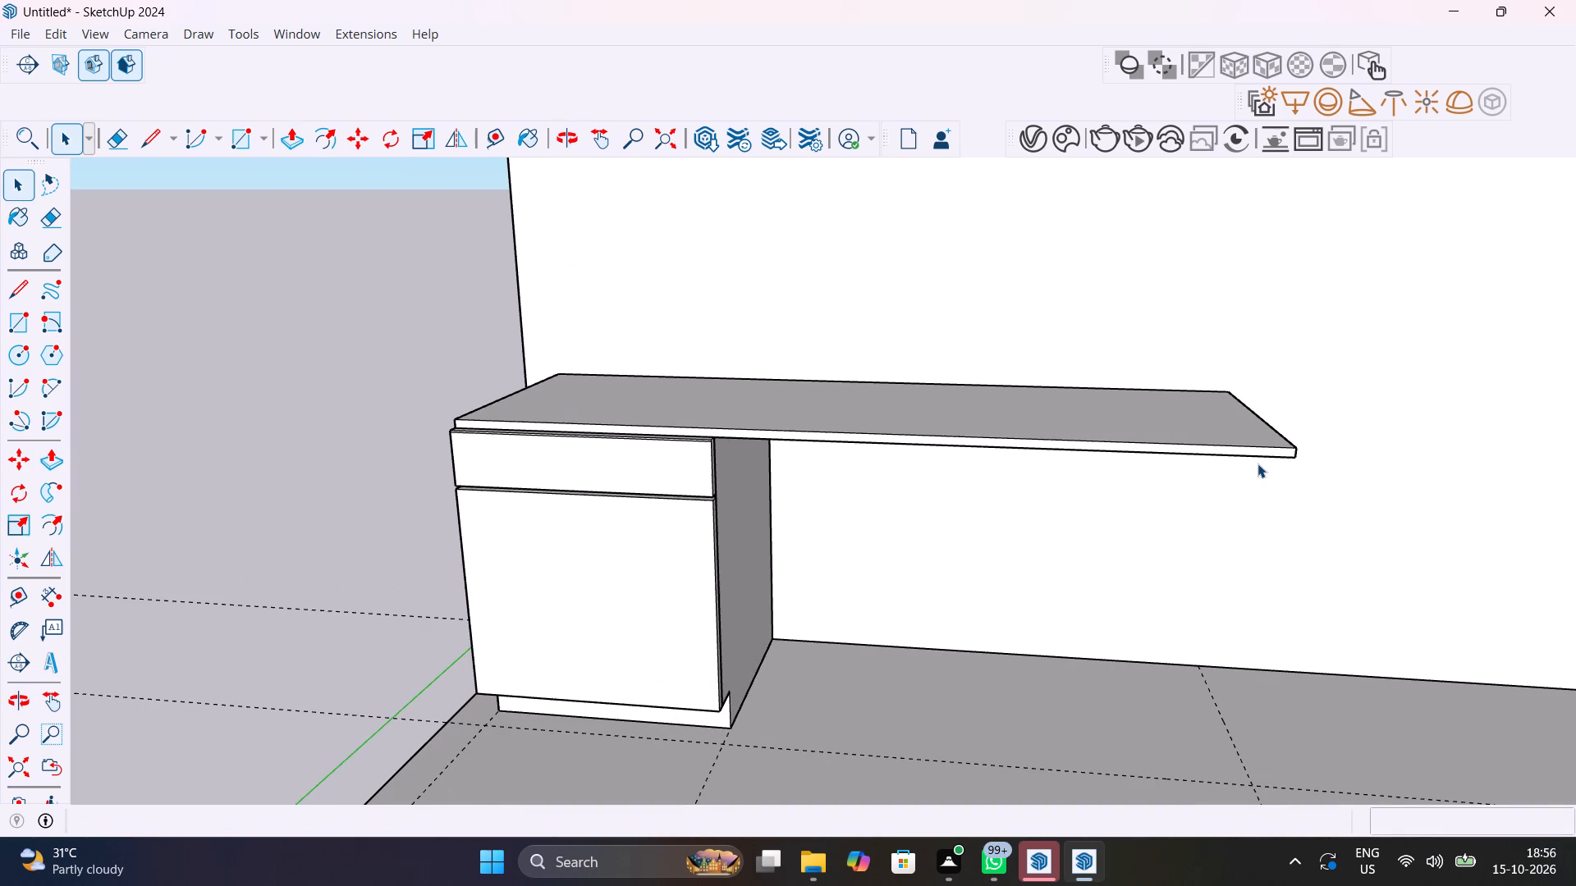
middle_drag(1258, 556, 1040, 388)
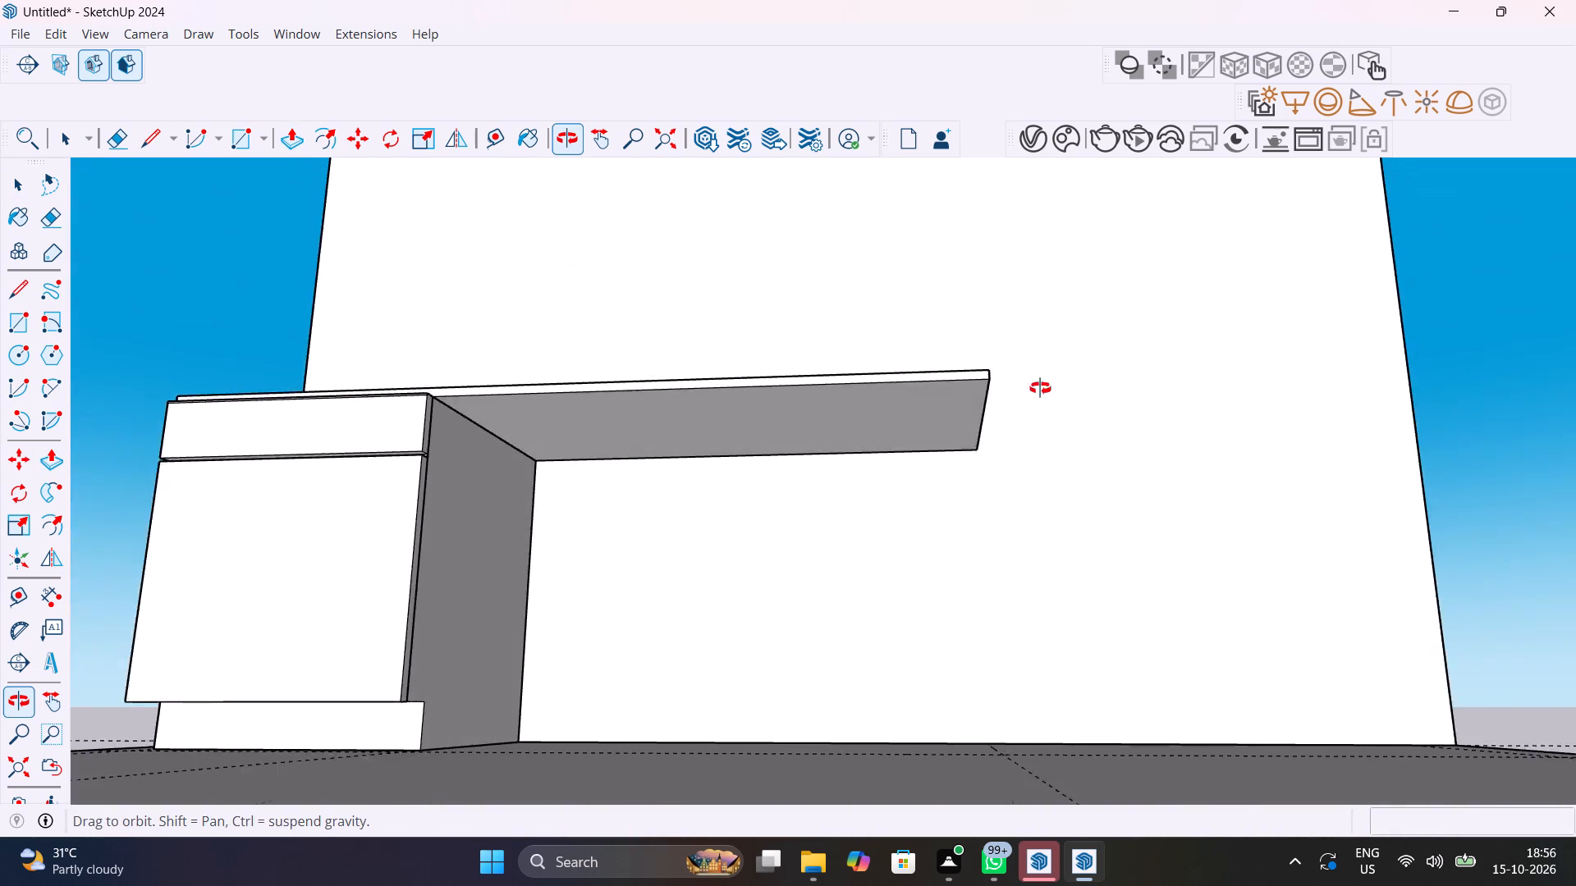
Inside the countertop group, copy the underside edge at the free end 20 mm inward along the countertop.
middle_drag(1040, 388, 1052, 438)
scroll(979, 430, up, 3)
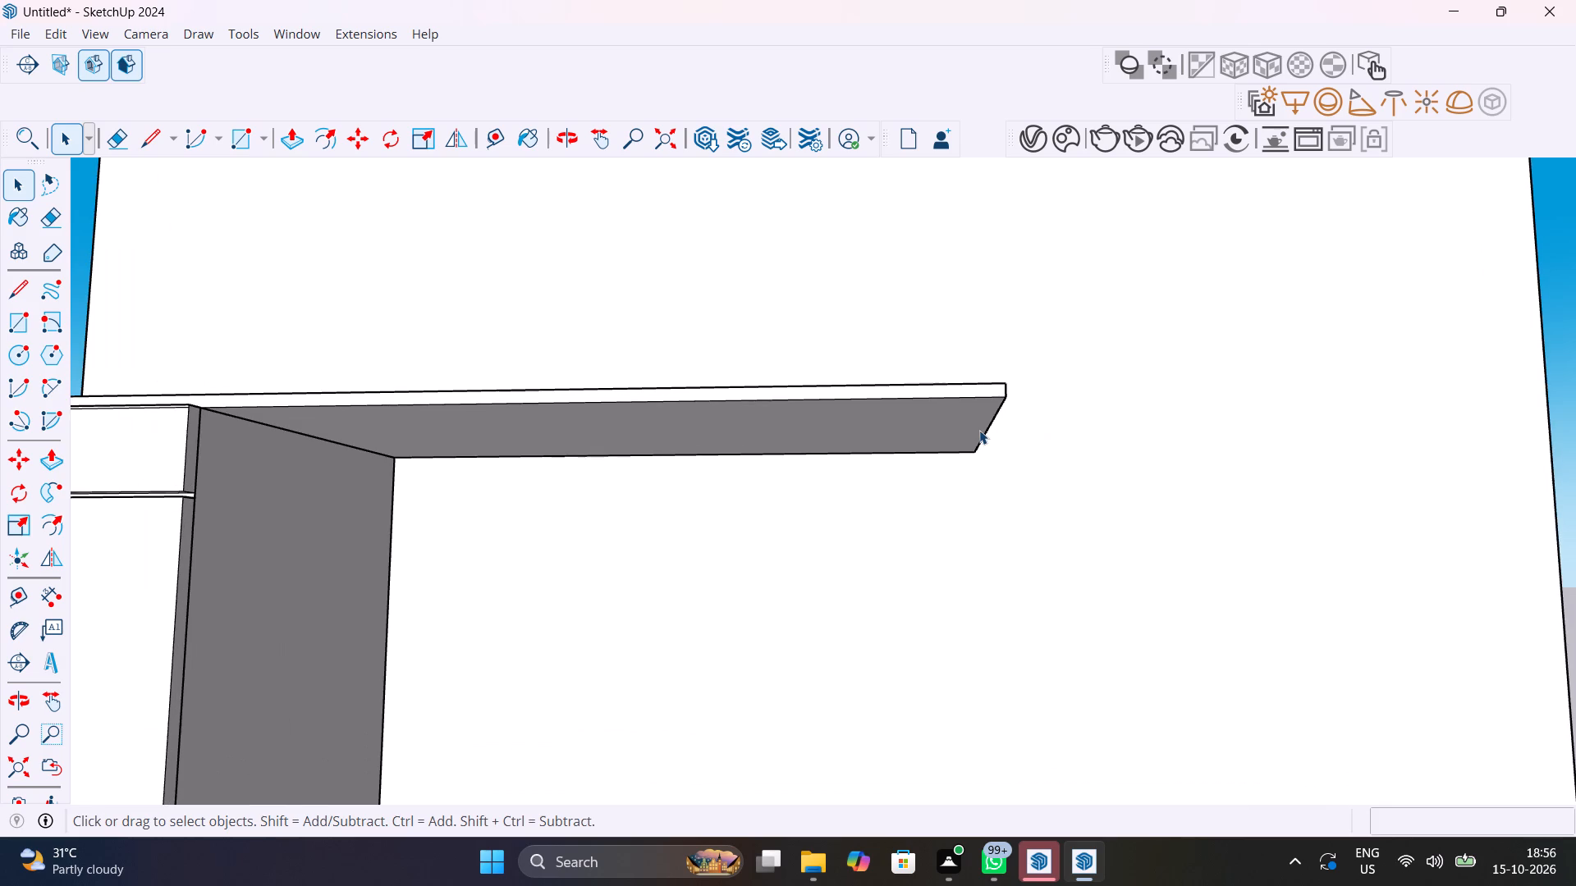
click(992, 420)
double_click(992, 420)
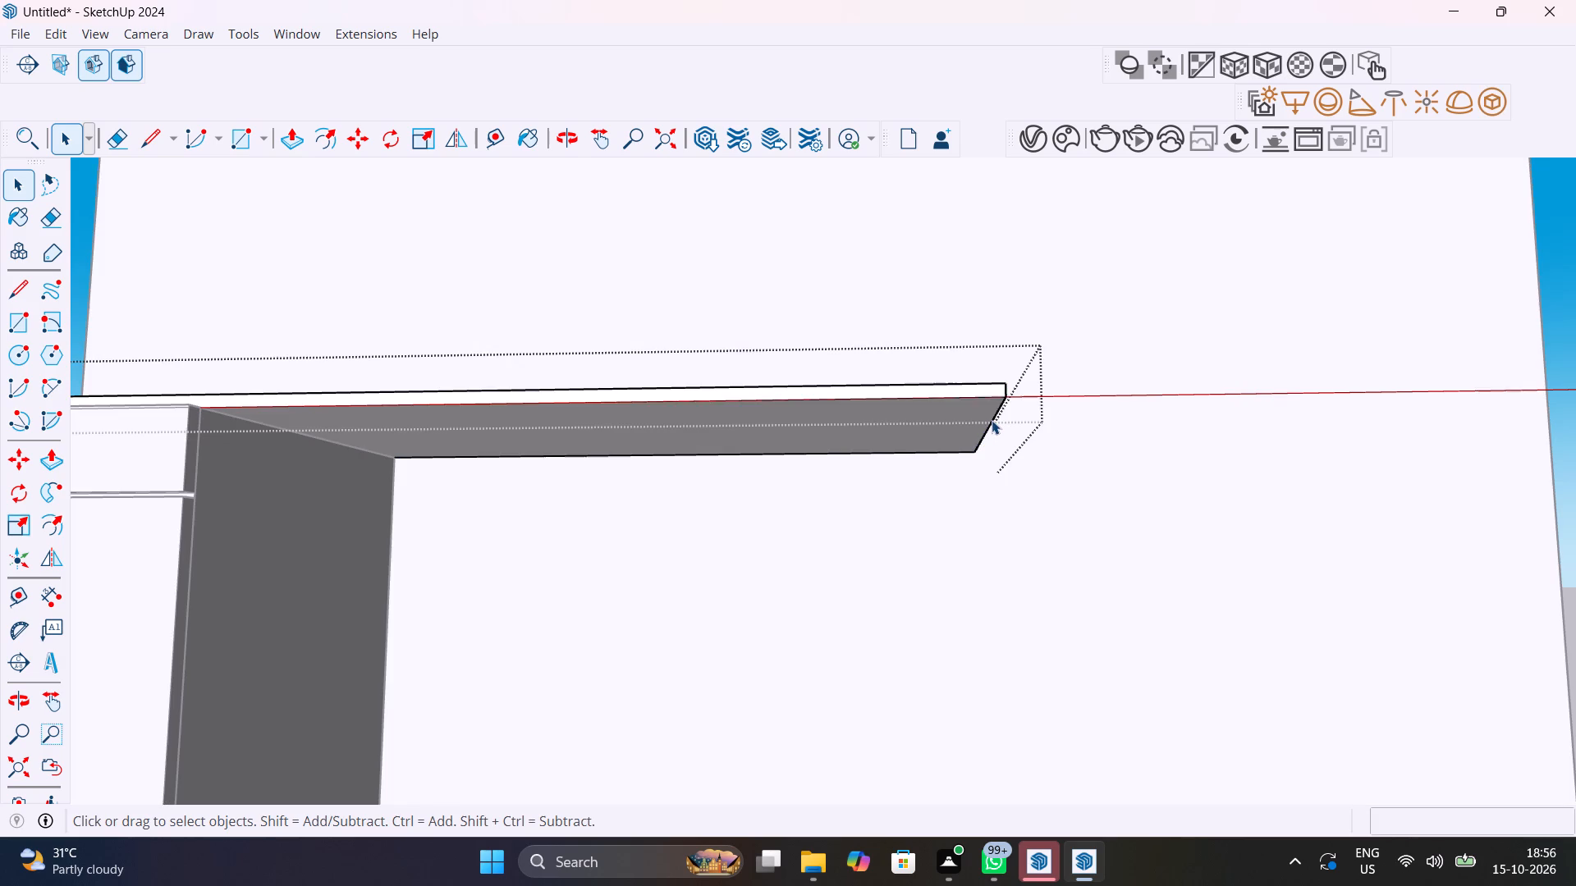
click(992, 420)
click(992, 420)
key(m)
click(998, 400)
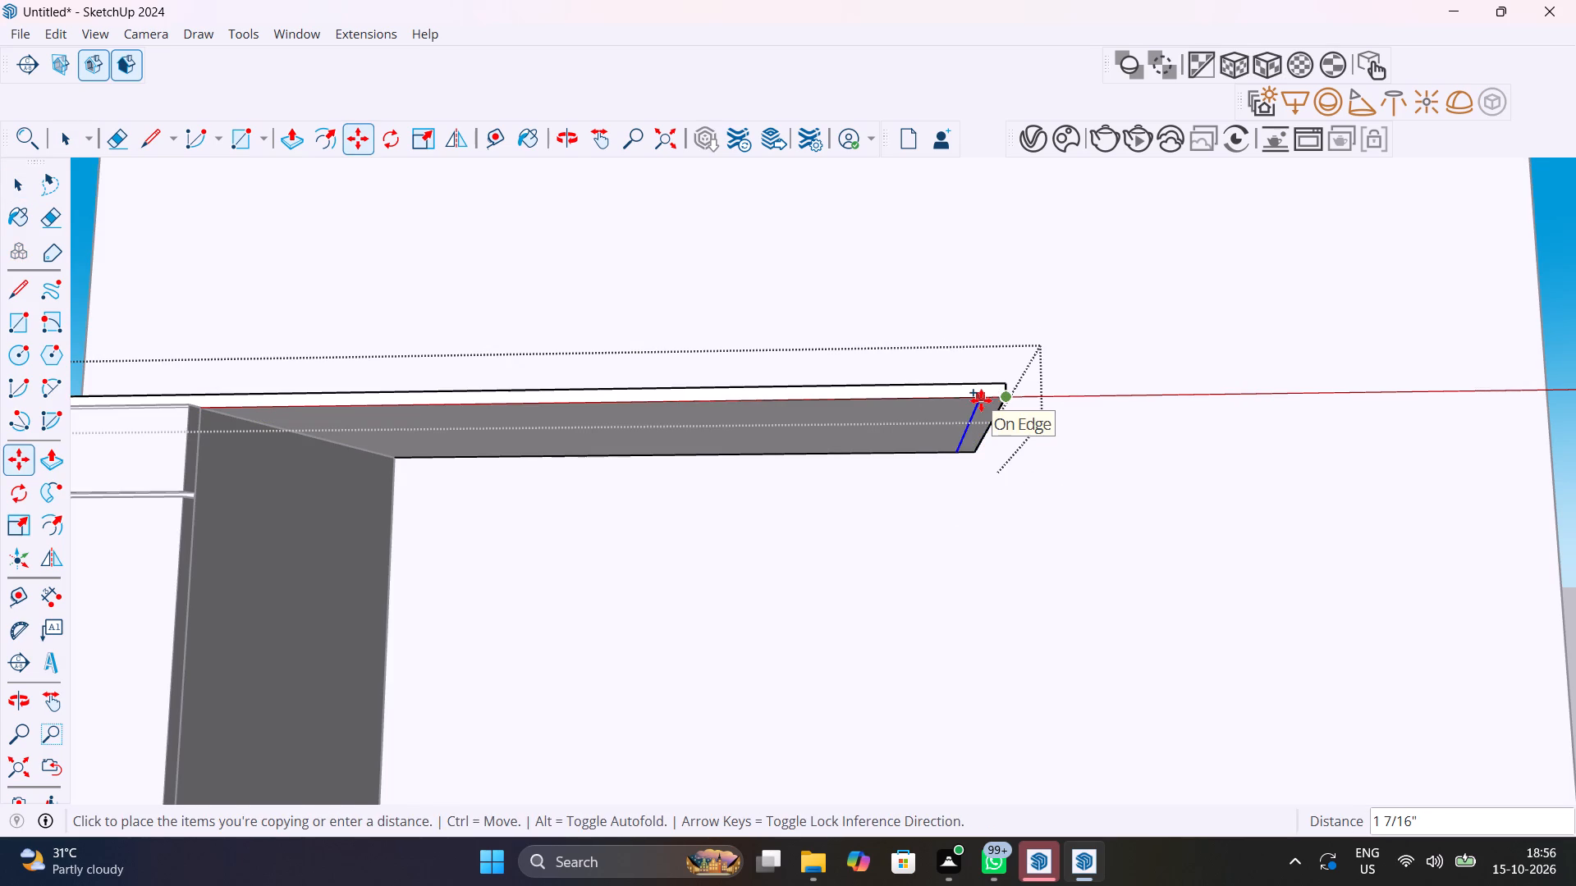
text(18)
key(BackSpace)
key(BackSpace)
text(20MM)
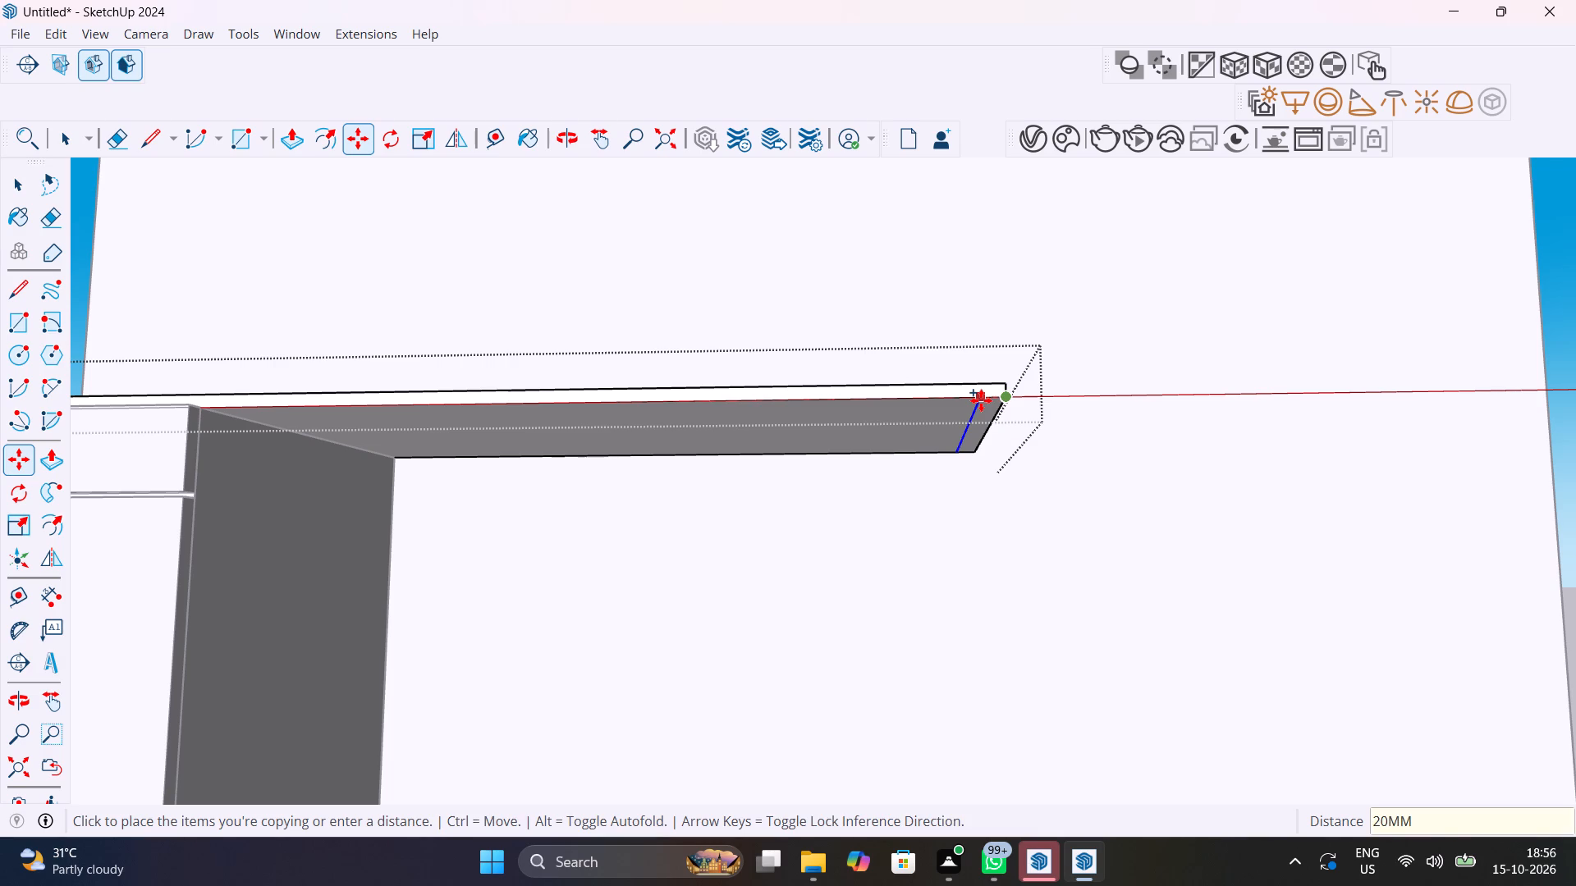
key(Return)
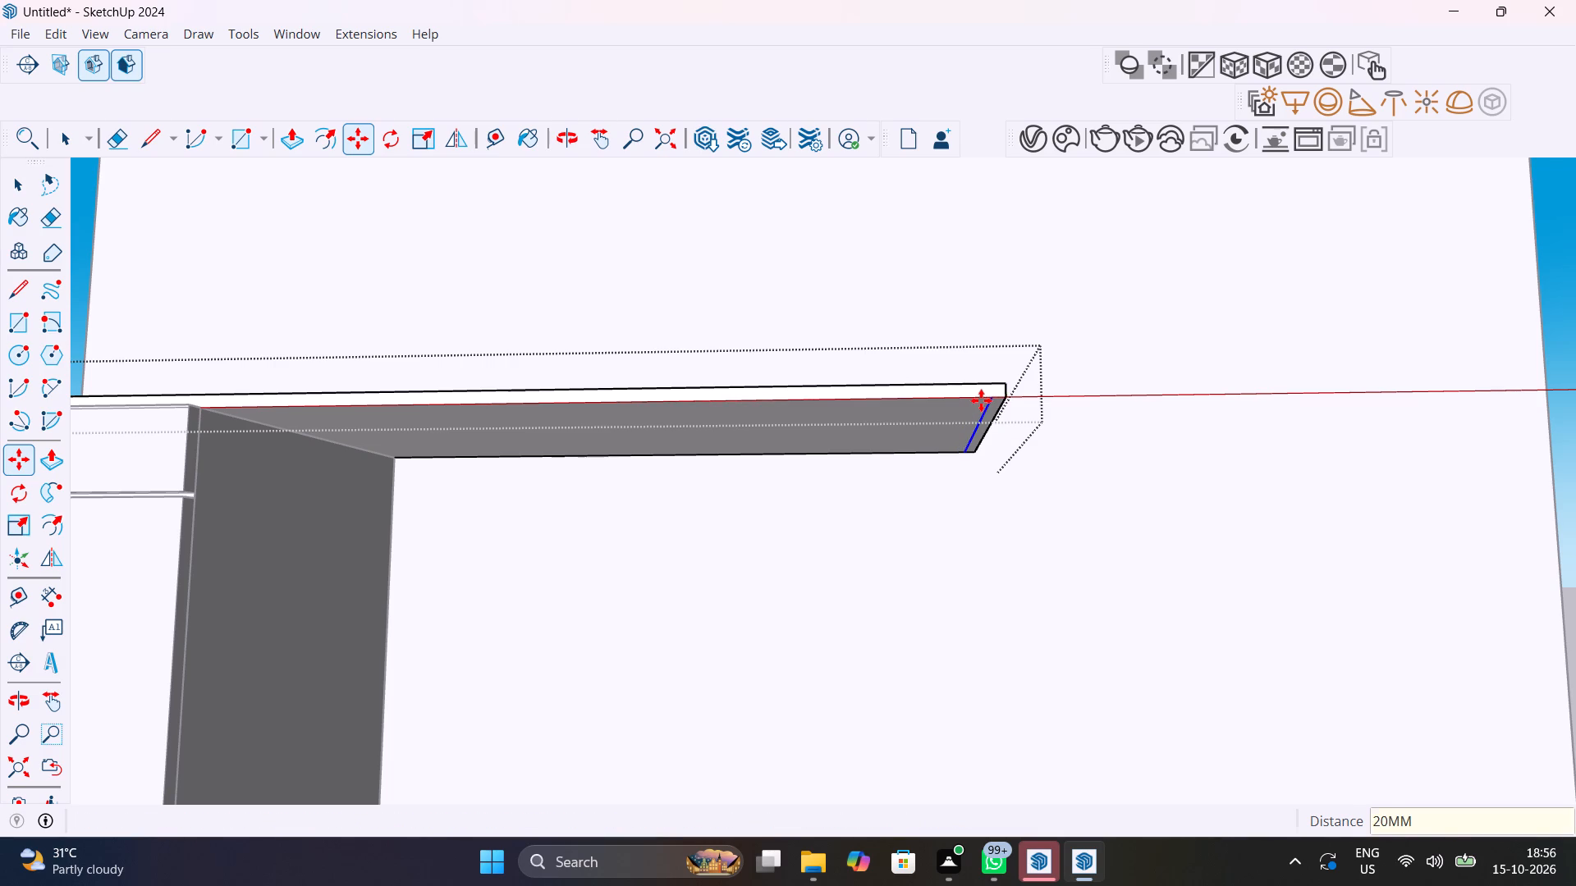
Push/Pull the 20 mm strip under the countertop's free end 2' 6" down to the floor as a side panel, and leave the group.
key(space)
scroll(1000, 408, up, 8)
click(993, 395)
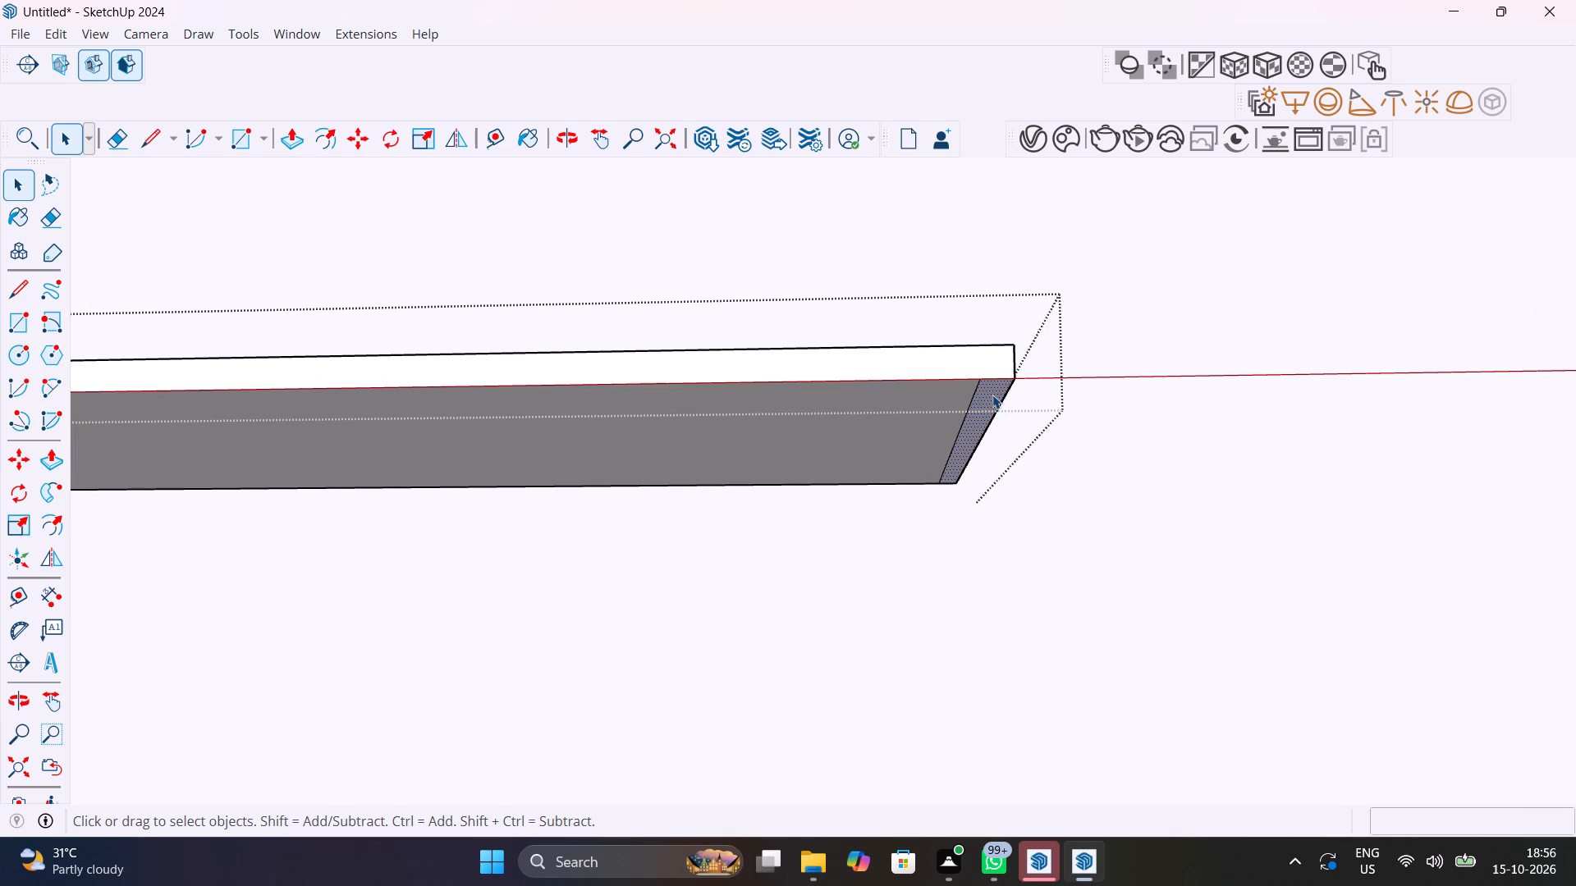
key(p)
click(992, 394)
scroll(987, 464, down, 11)
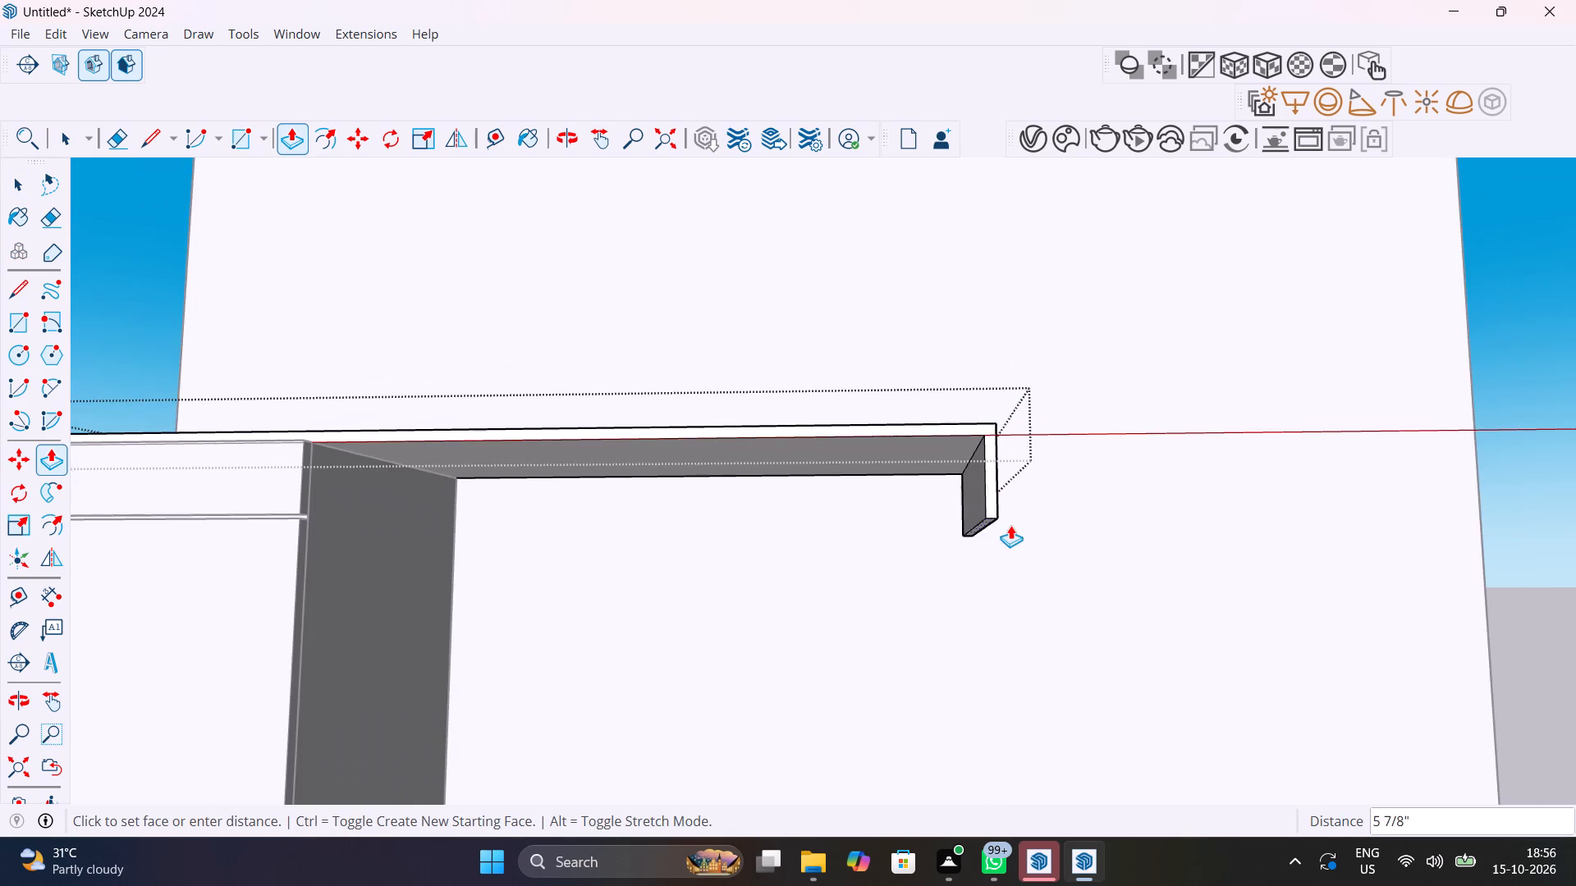
scroll(1010, 525, down, 5)
middle_drag(1010, 525, 991, 730)
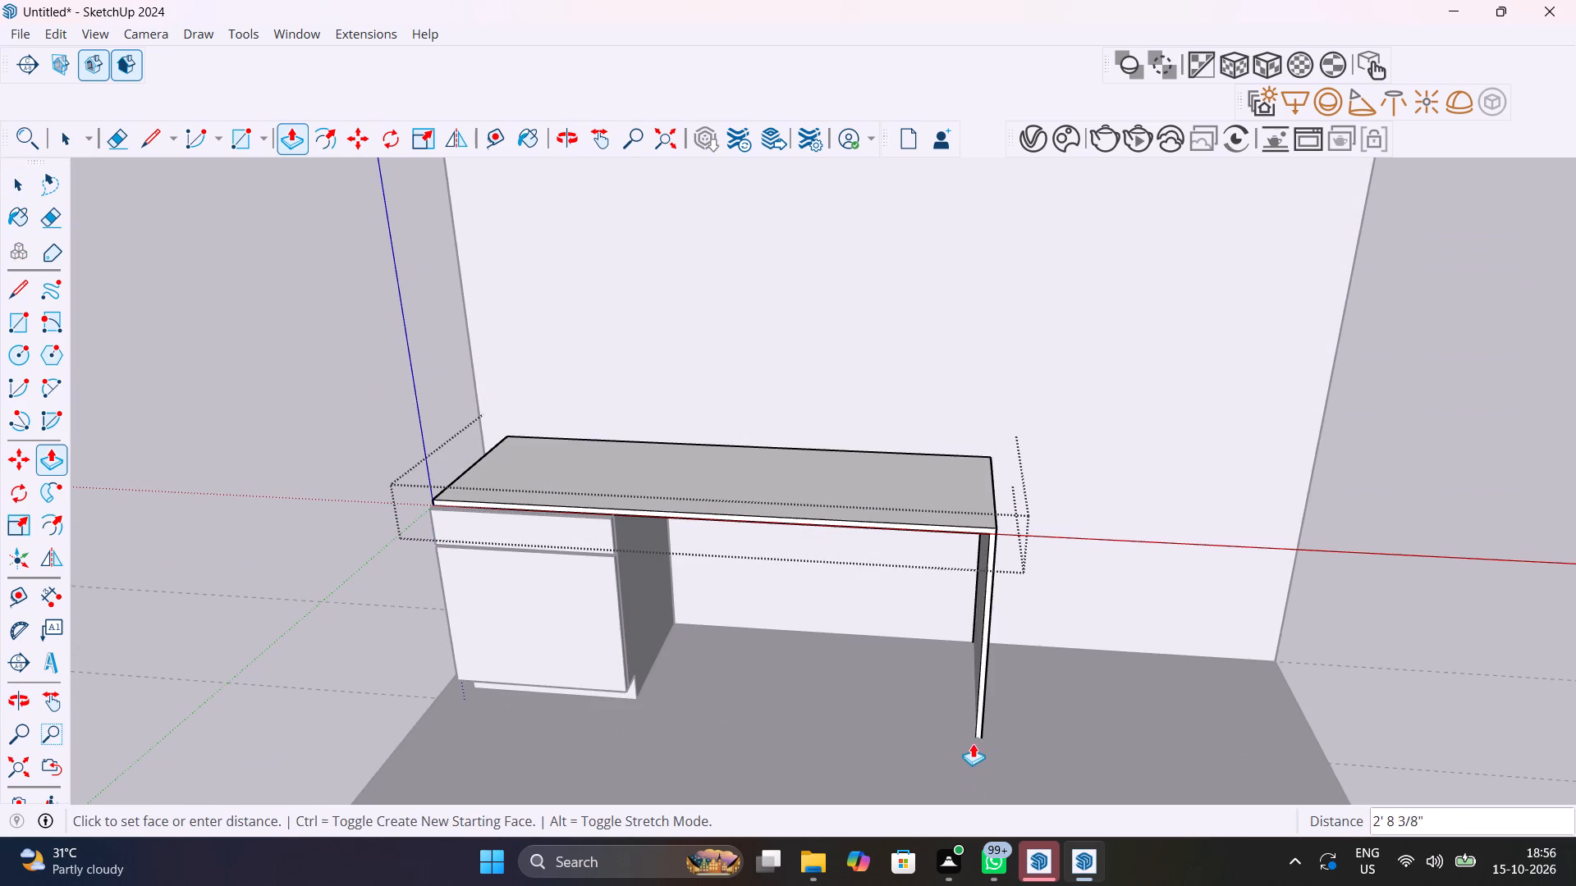
scroll(979, 727, up, 1)
middle_drag(979, 726, 1120, 658)
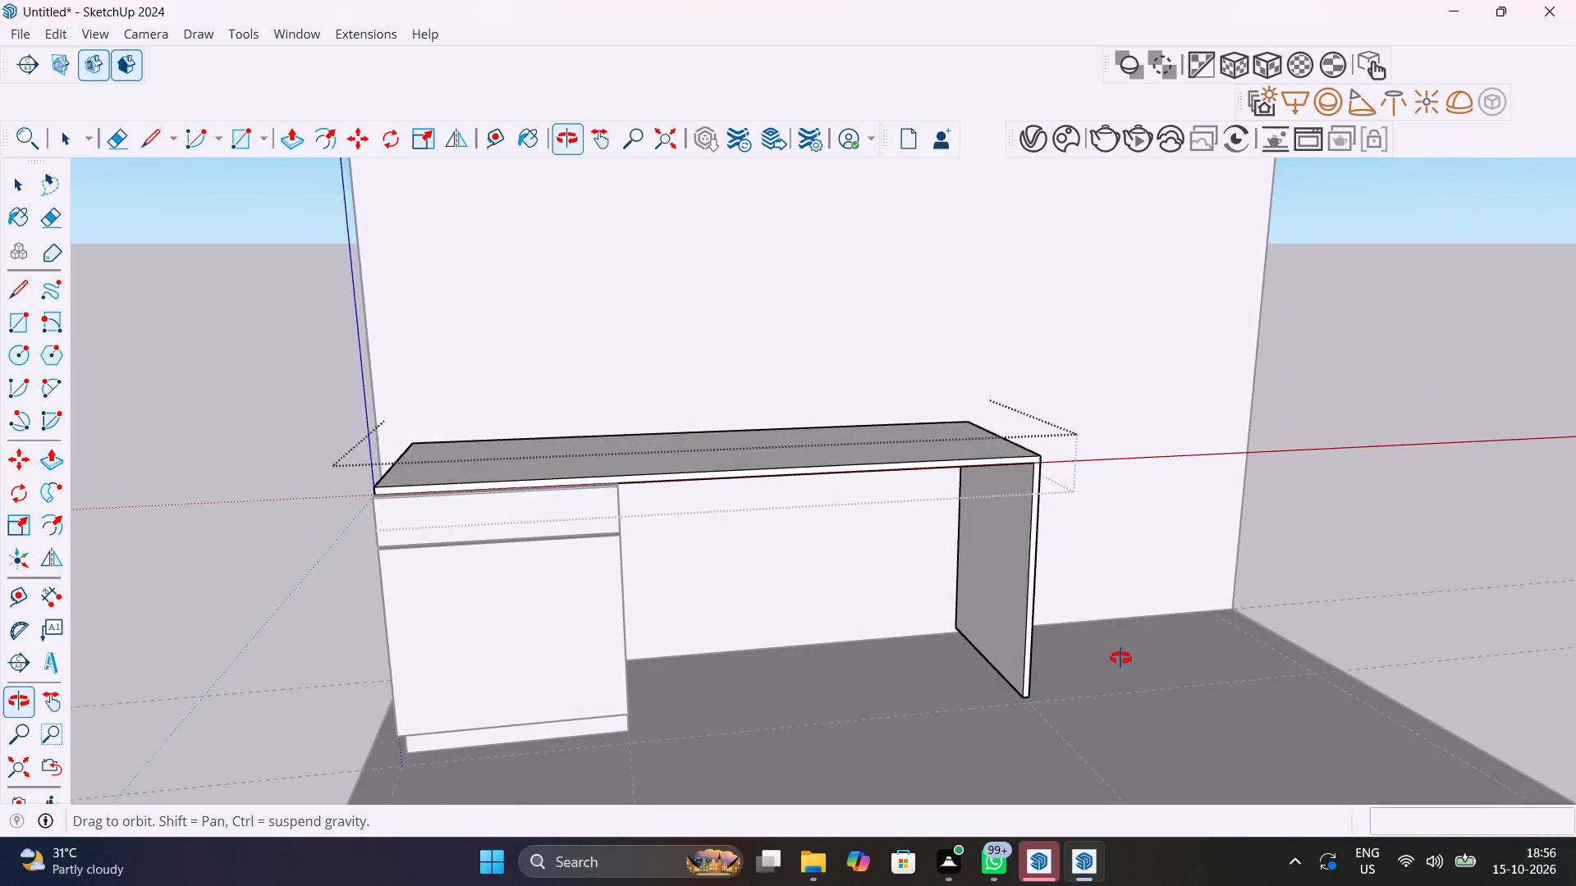
middle_drag(1120, 658, 1368, 587)
click(999, 662)
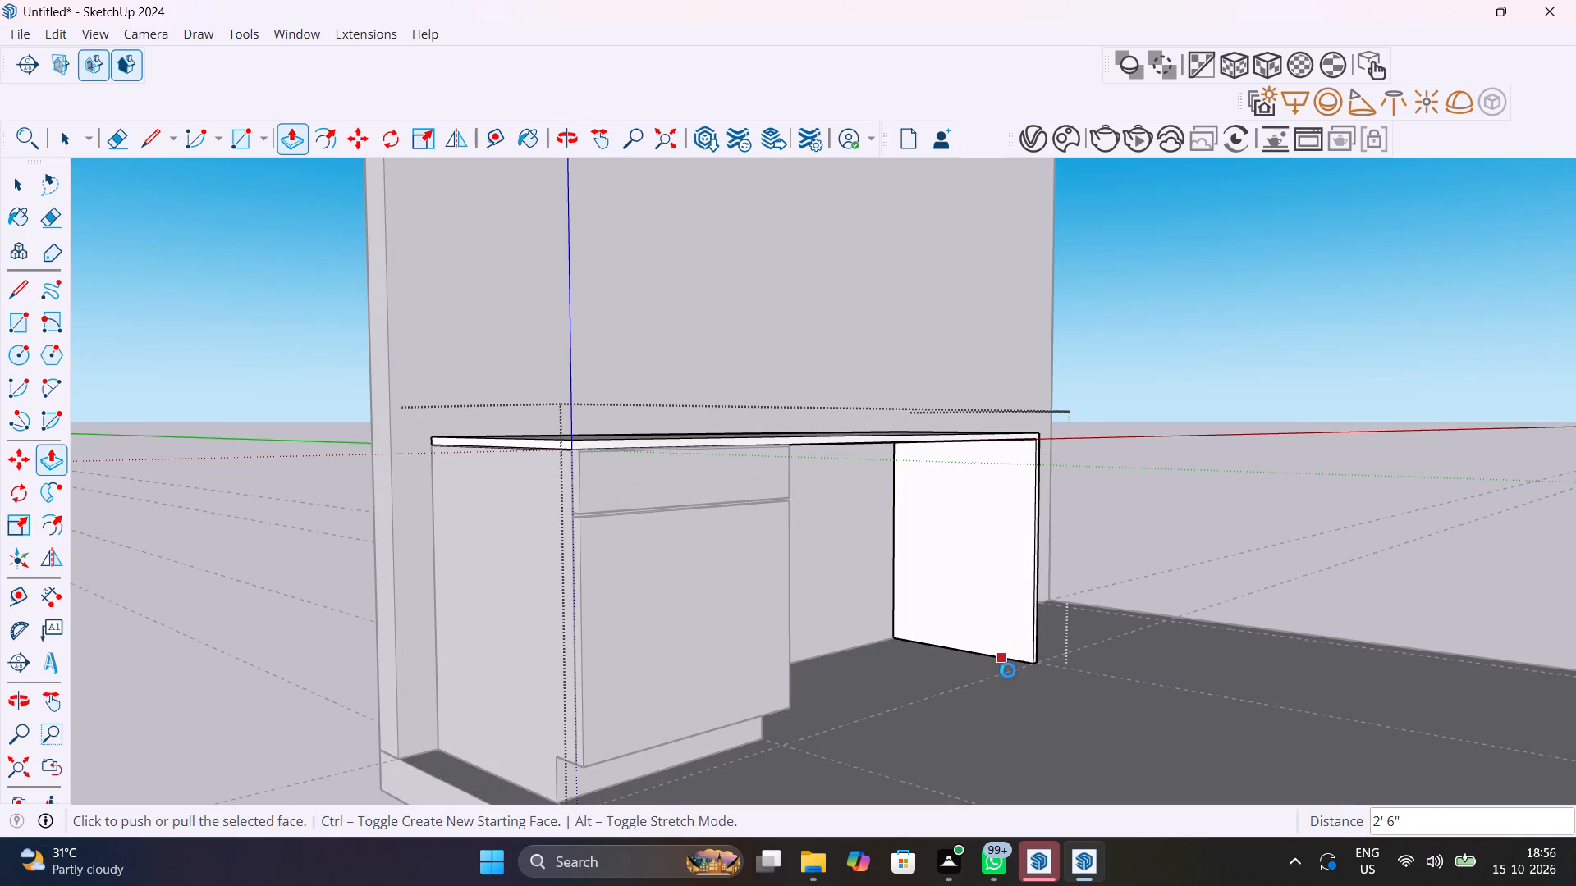
key(space)
click(1147, 489)
Examine the desk's cabinet, countertop and new side panel from several angles.
scroll(1138, 560, down, 4)
middle_drag(1137, 563, 1108, 582)
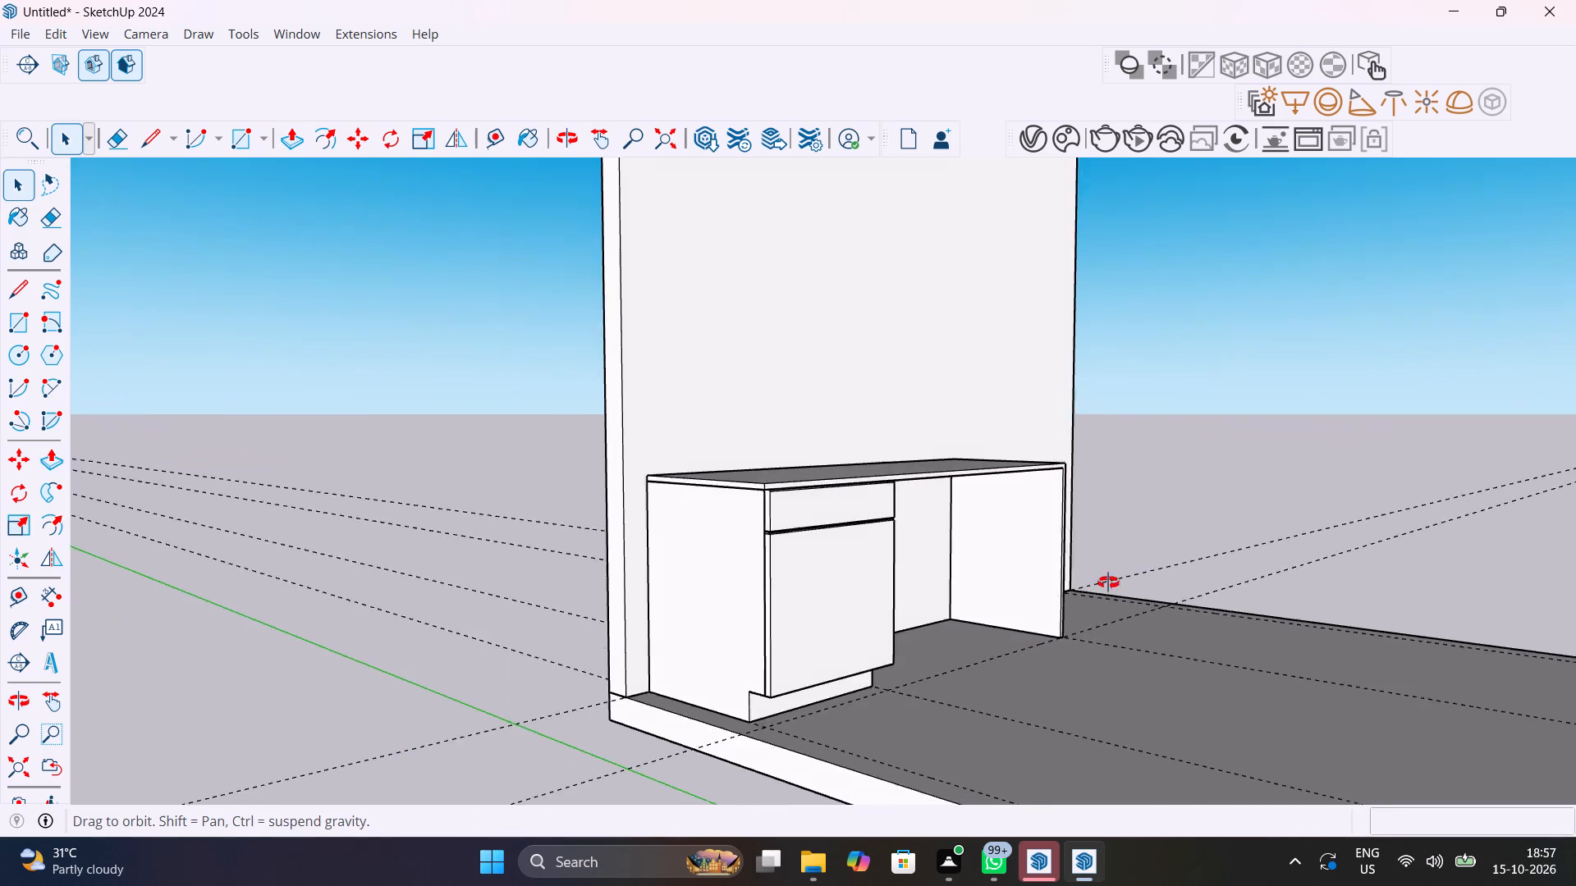
middle_drag(1108, 582, 923, 674)
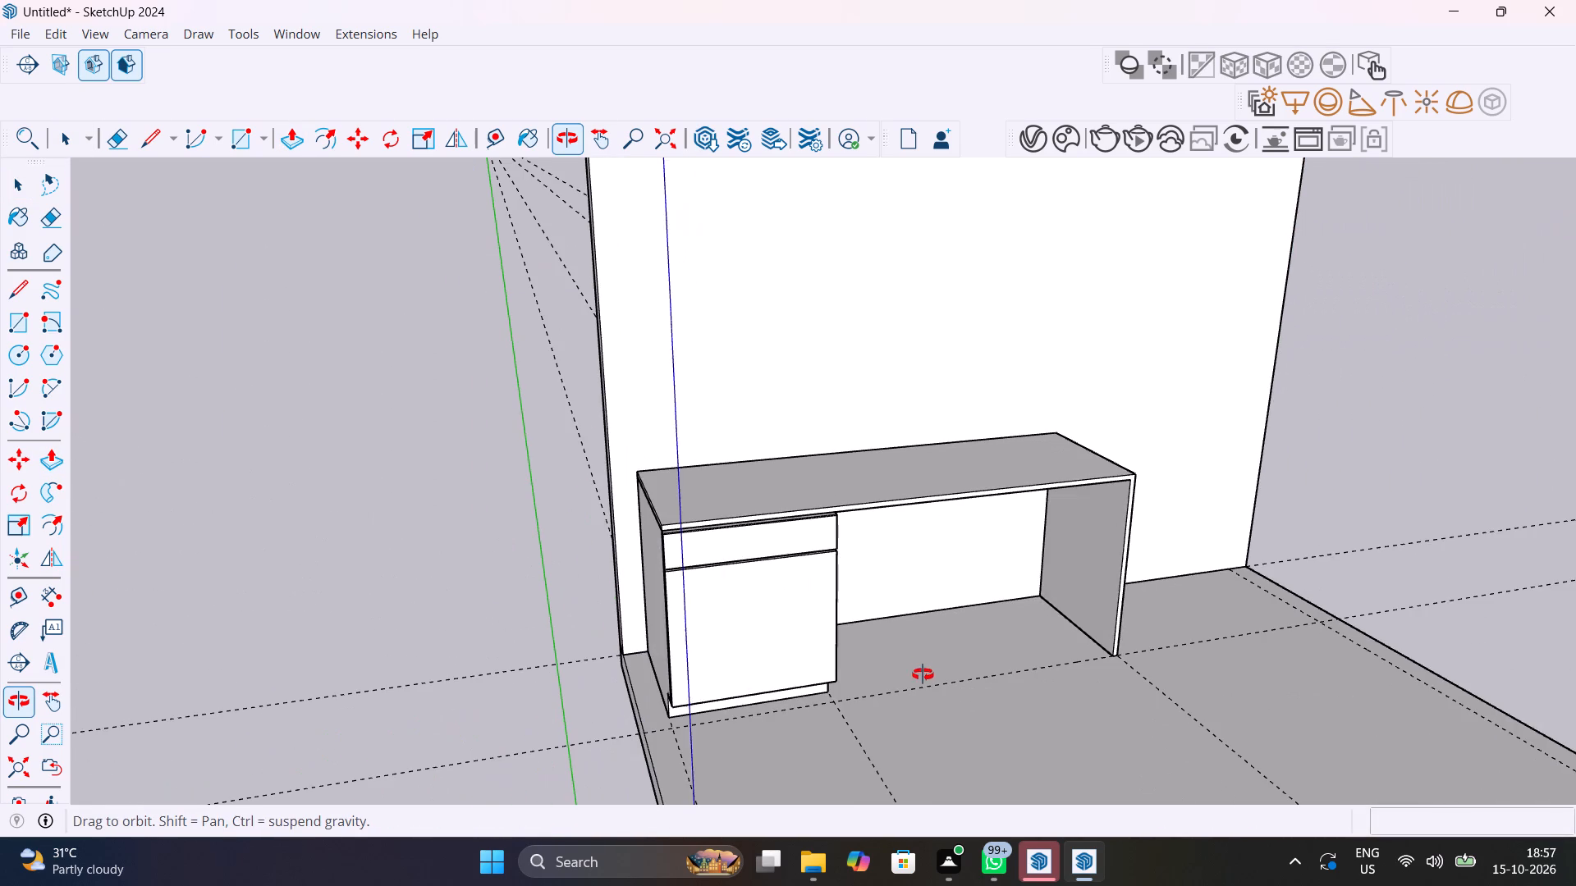
middle_drag(923, 674, 920, 674)
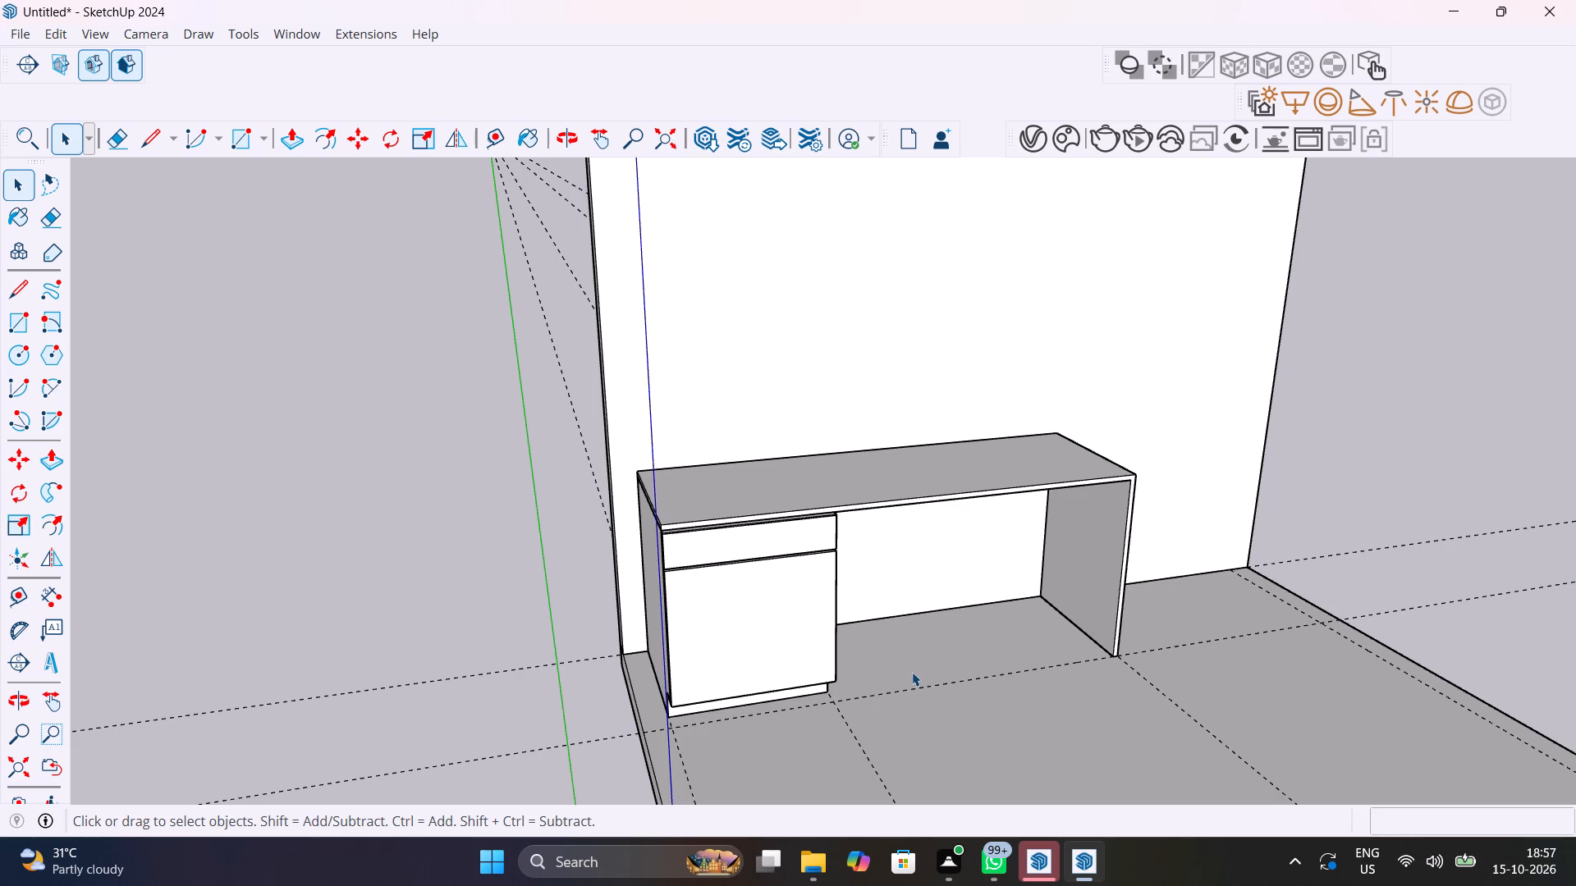
middle_drag(904, 600, 1180, 591)
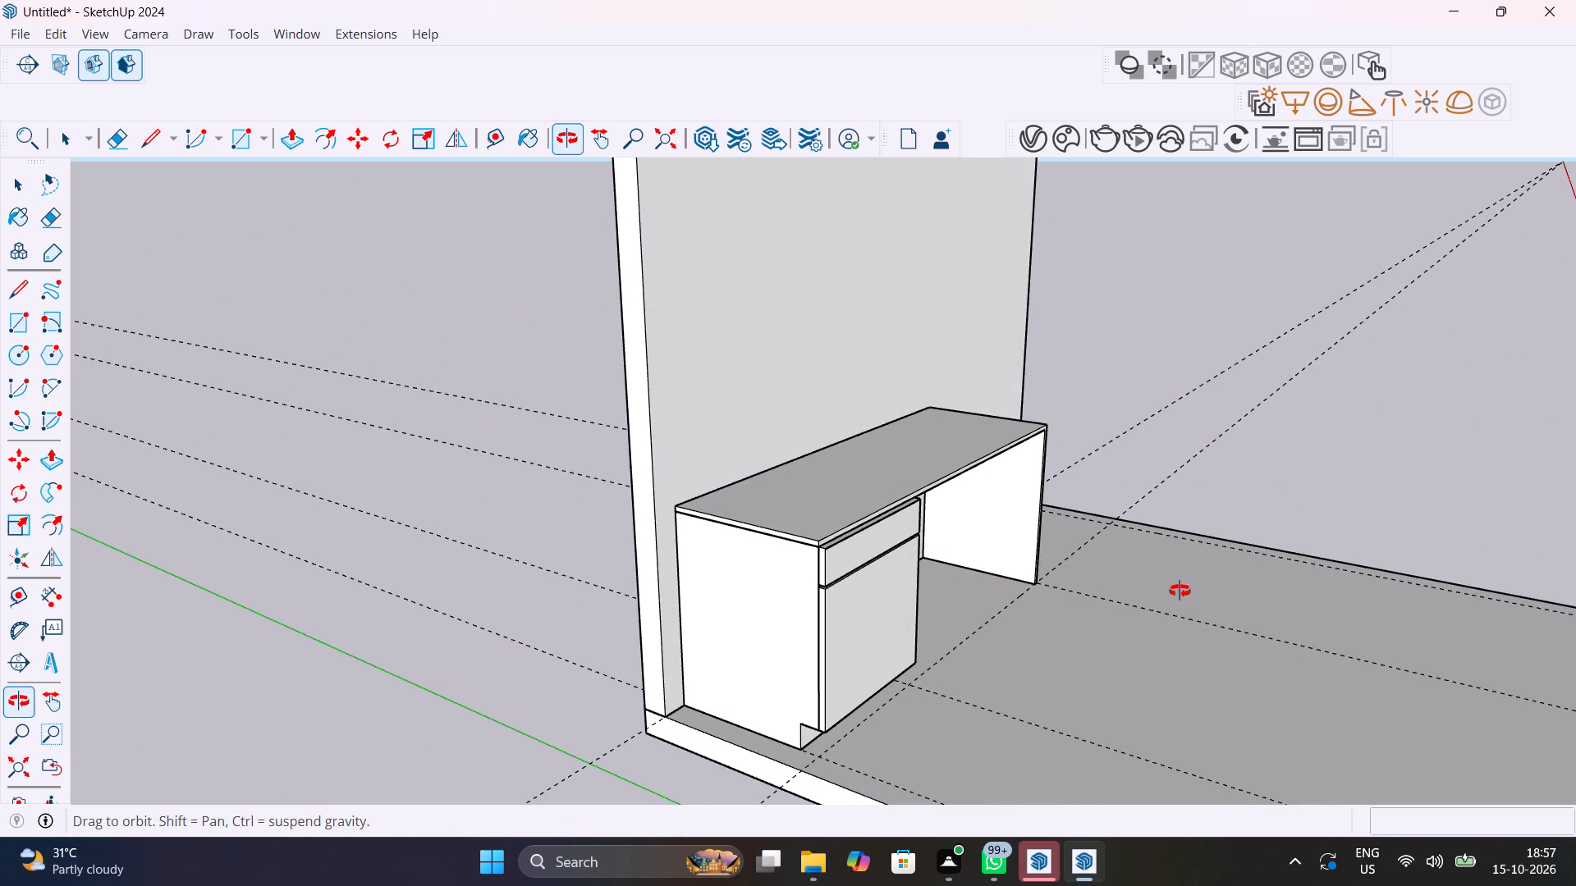
middle_drag(1180, 591, 864, 659)
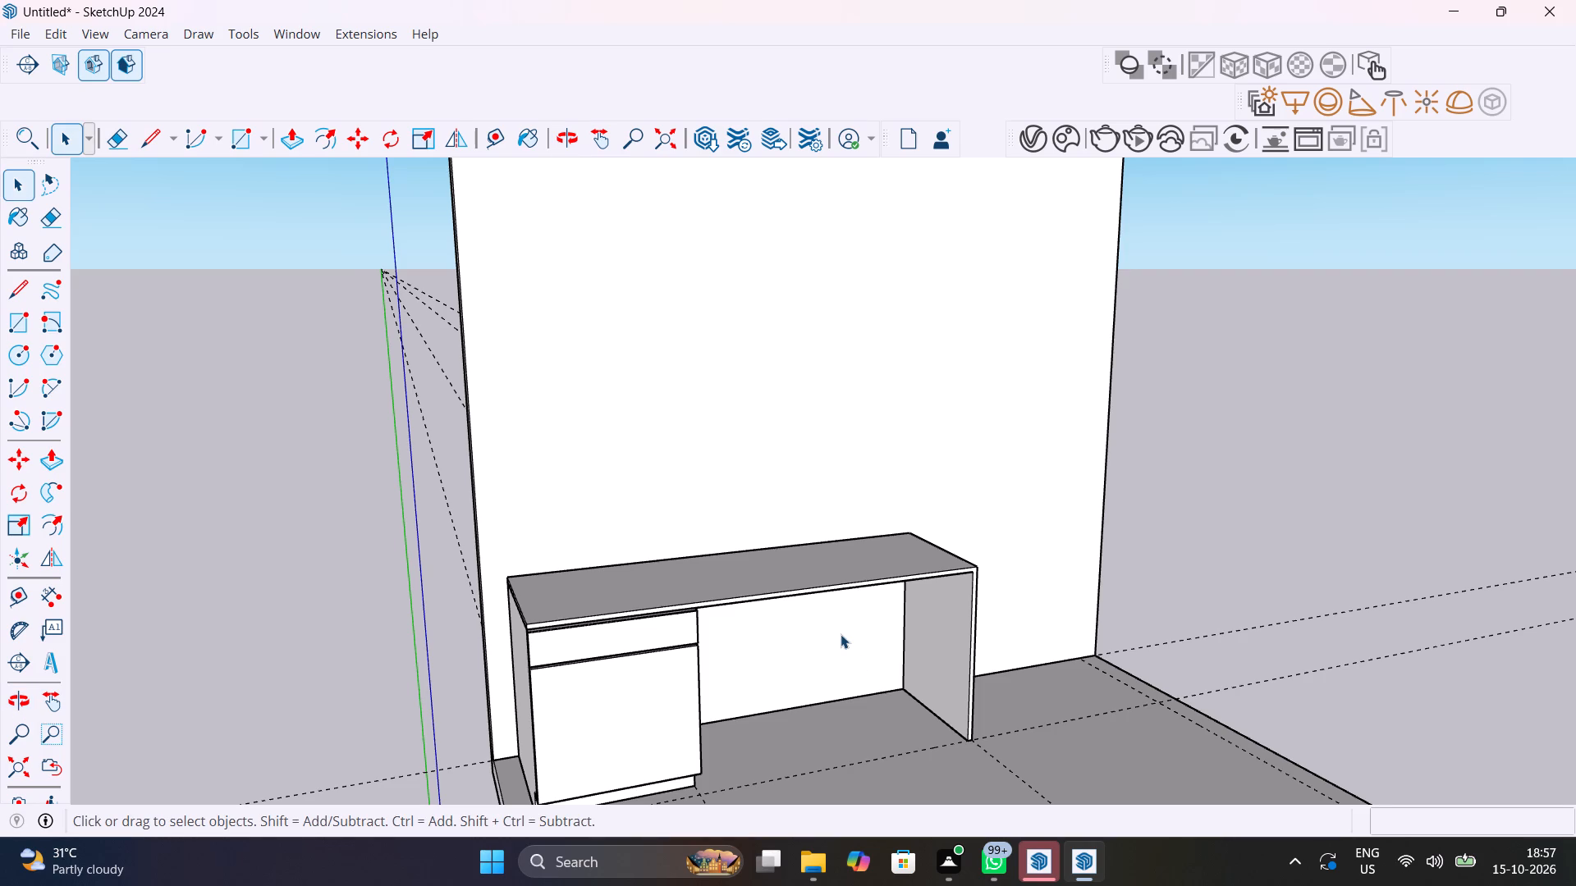
scroll(841, 634, down, 3)
middle_drag(848, 637, 875, 724)
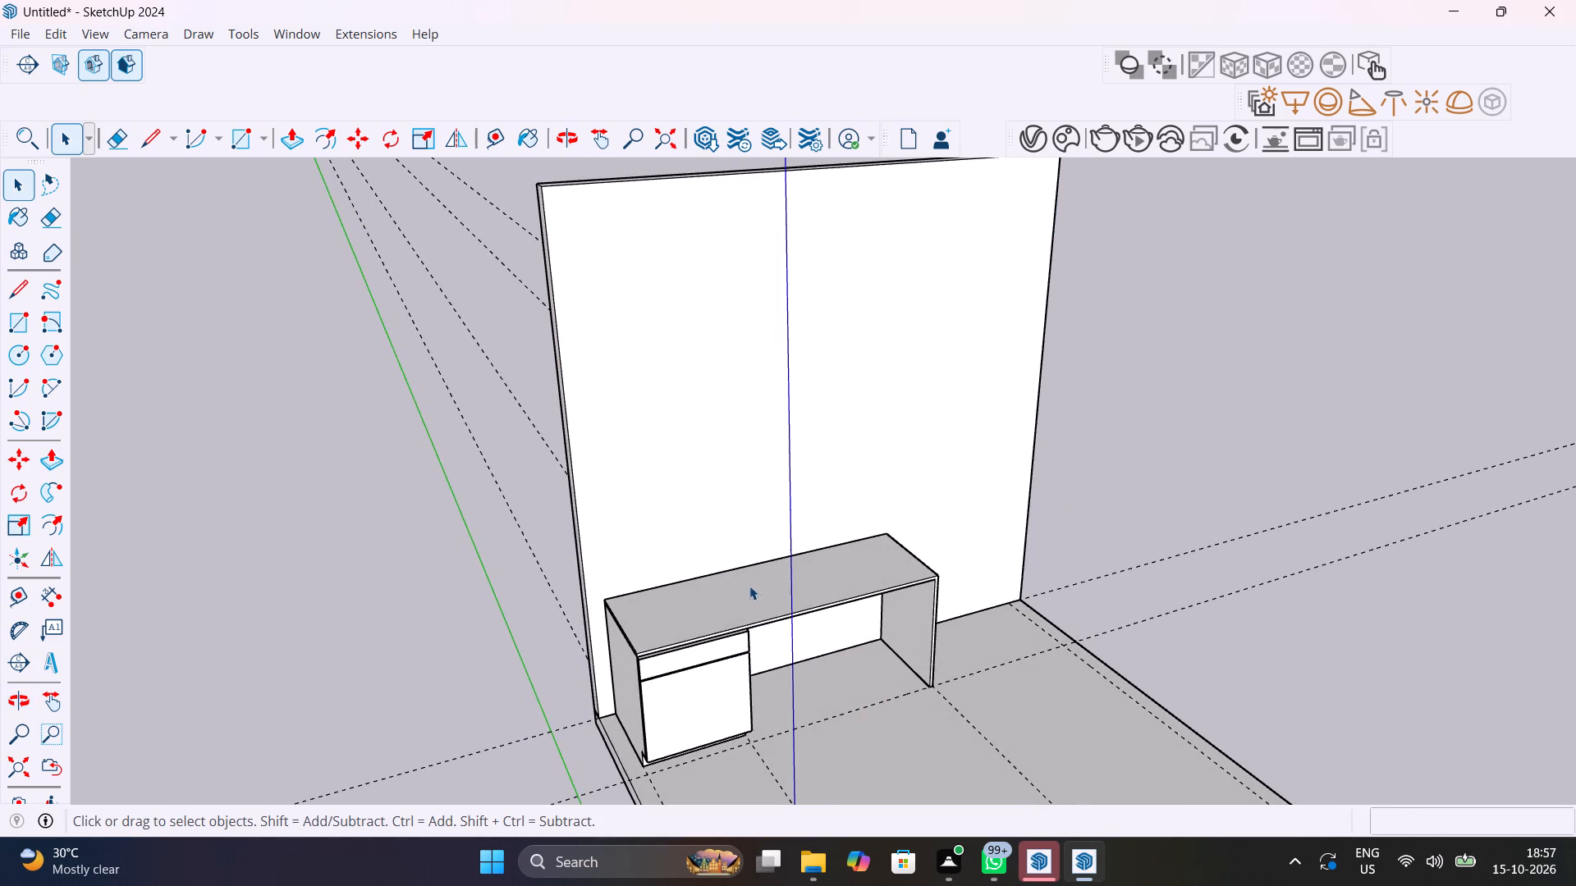
Place a horizontal guide line on the wall 2' above the countertop's back edge.
scroll(767, 575, up, 4)
key(t)
click(755, 557)
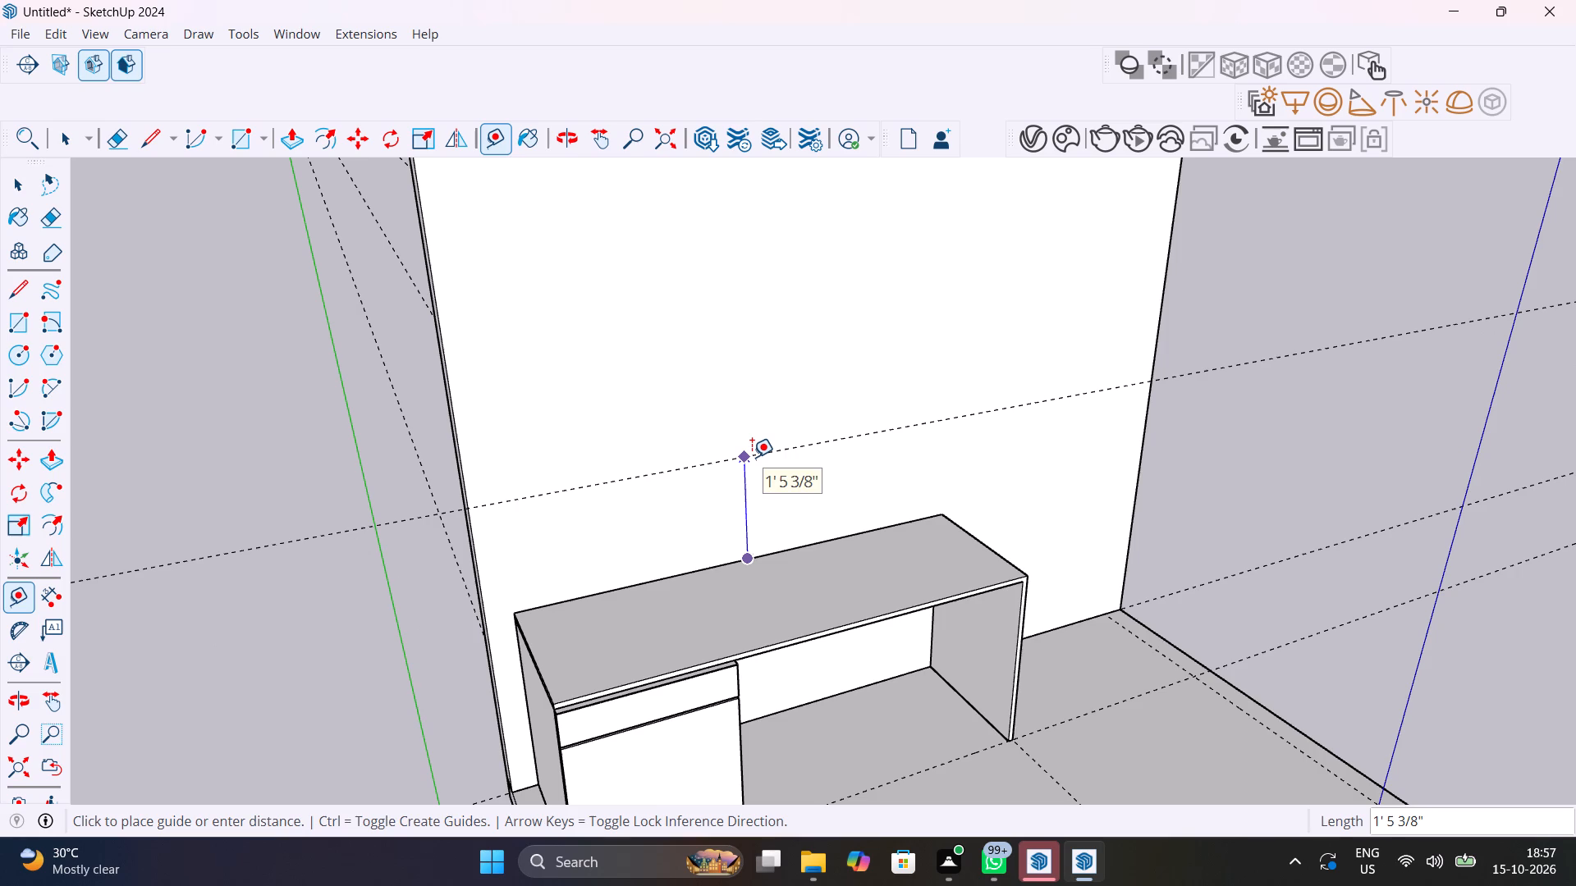
text(2')
key(Return)
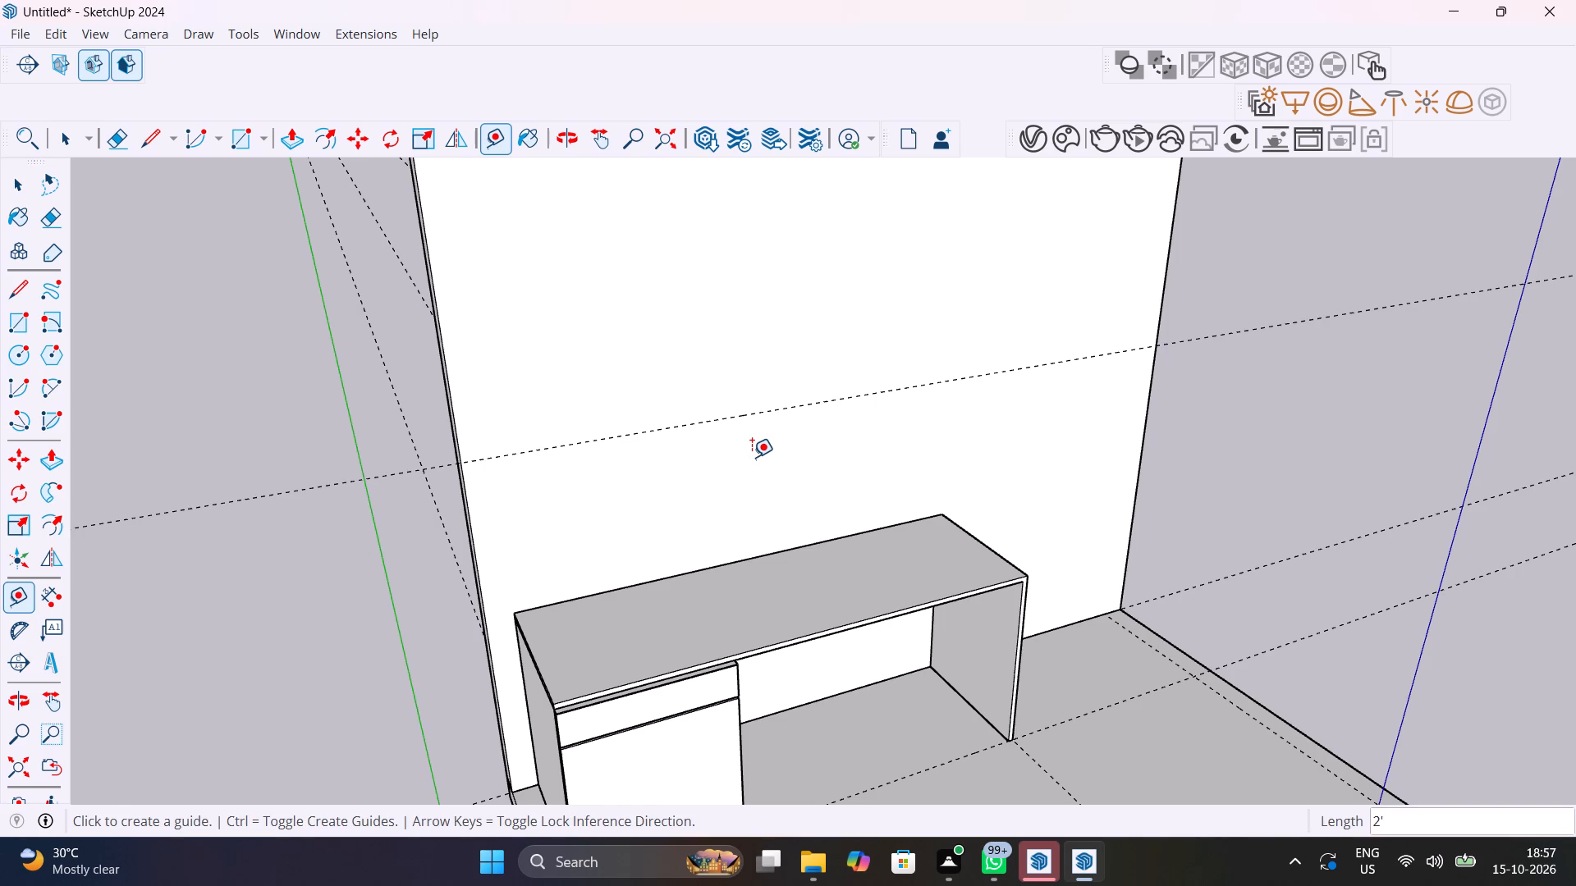
Examine the desk against the wall and the guide line above it from the front and the cabinet side.
scroll(752, 457, down, 6)
middle_drag(763, 514, 569, 467)
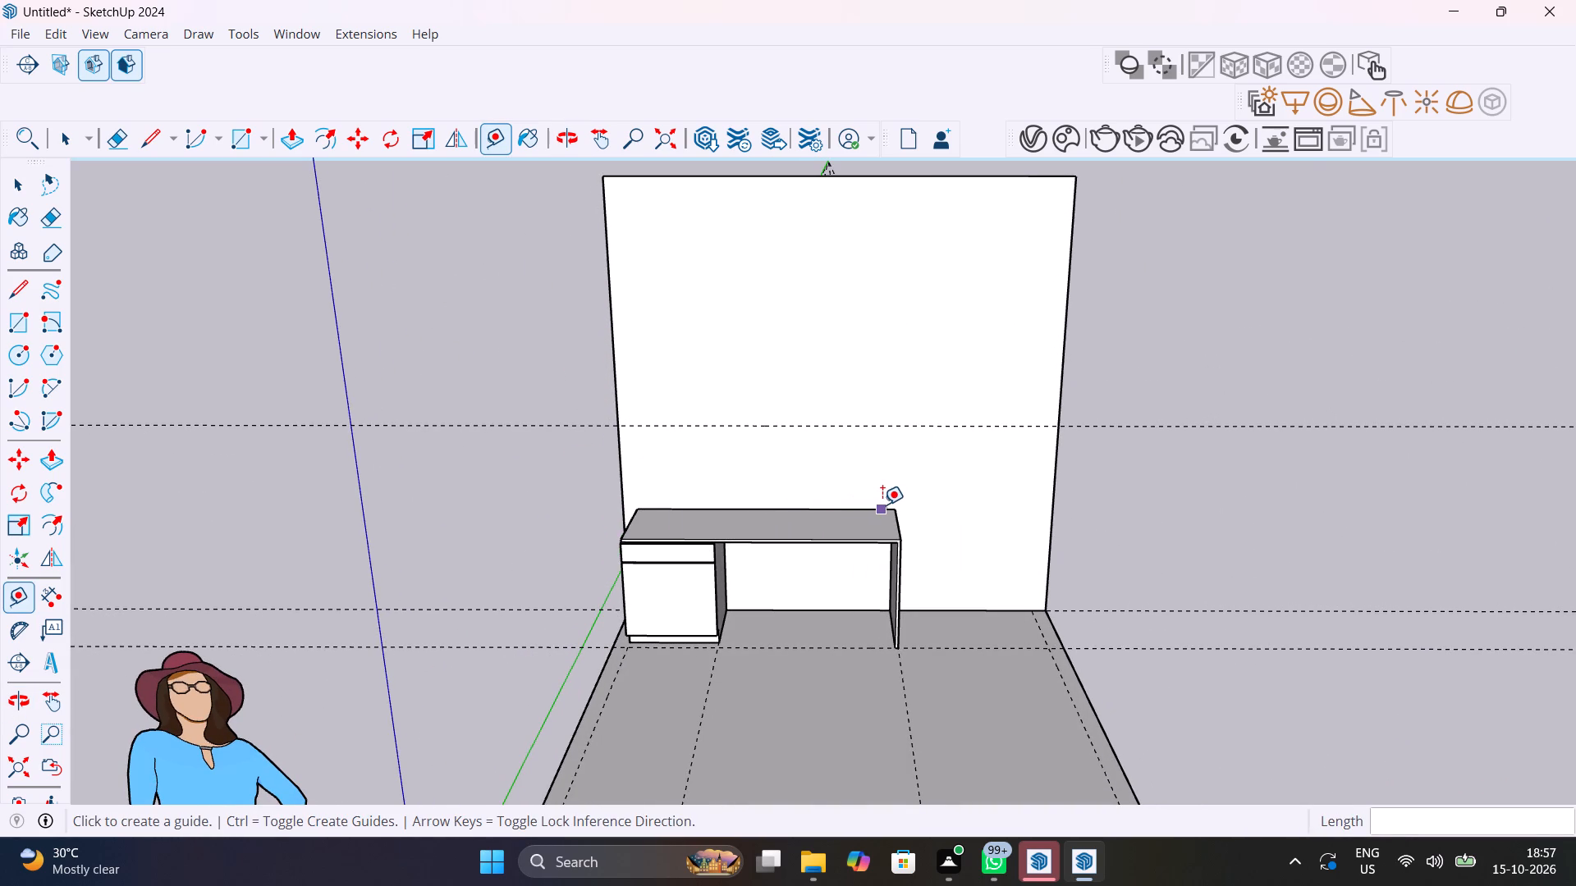
middle_drag(880, 504, 938, 436)
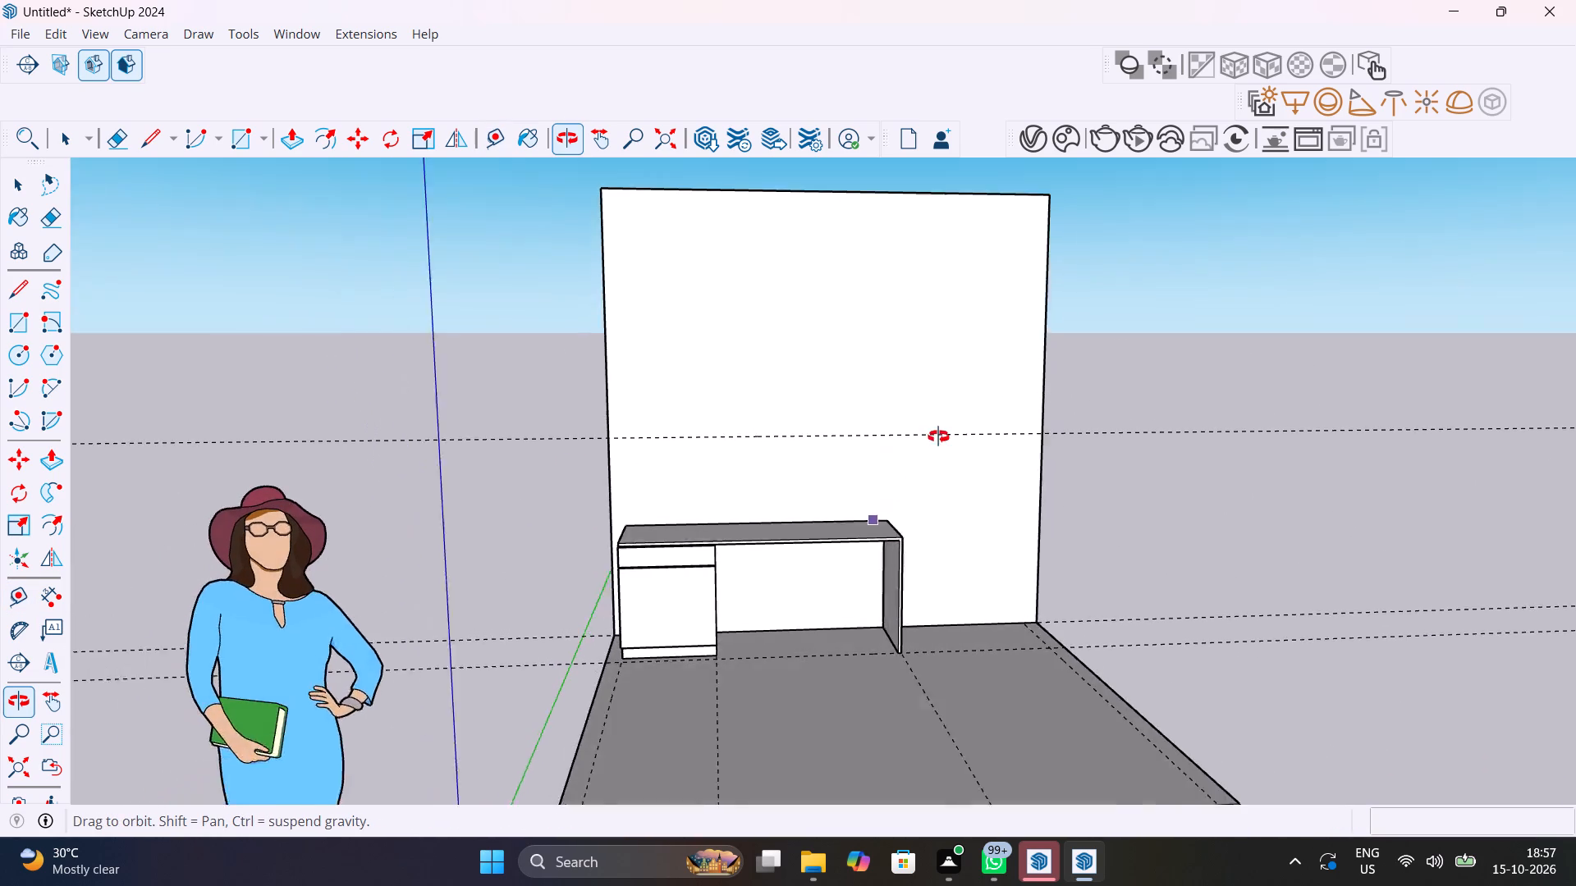
middle_drag(938, 436, 998, 508)
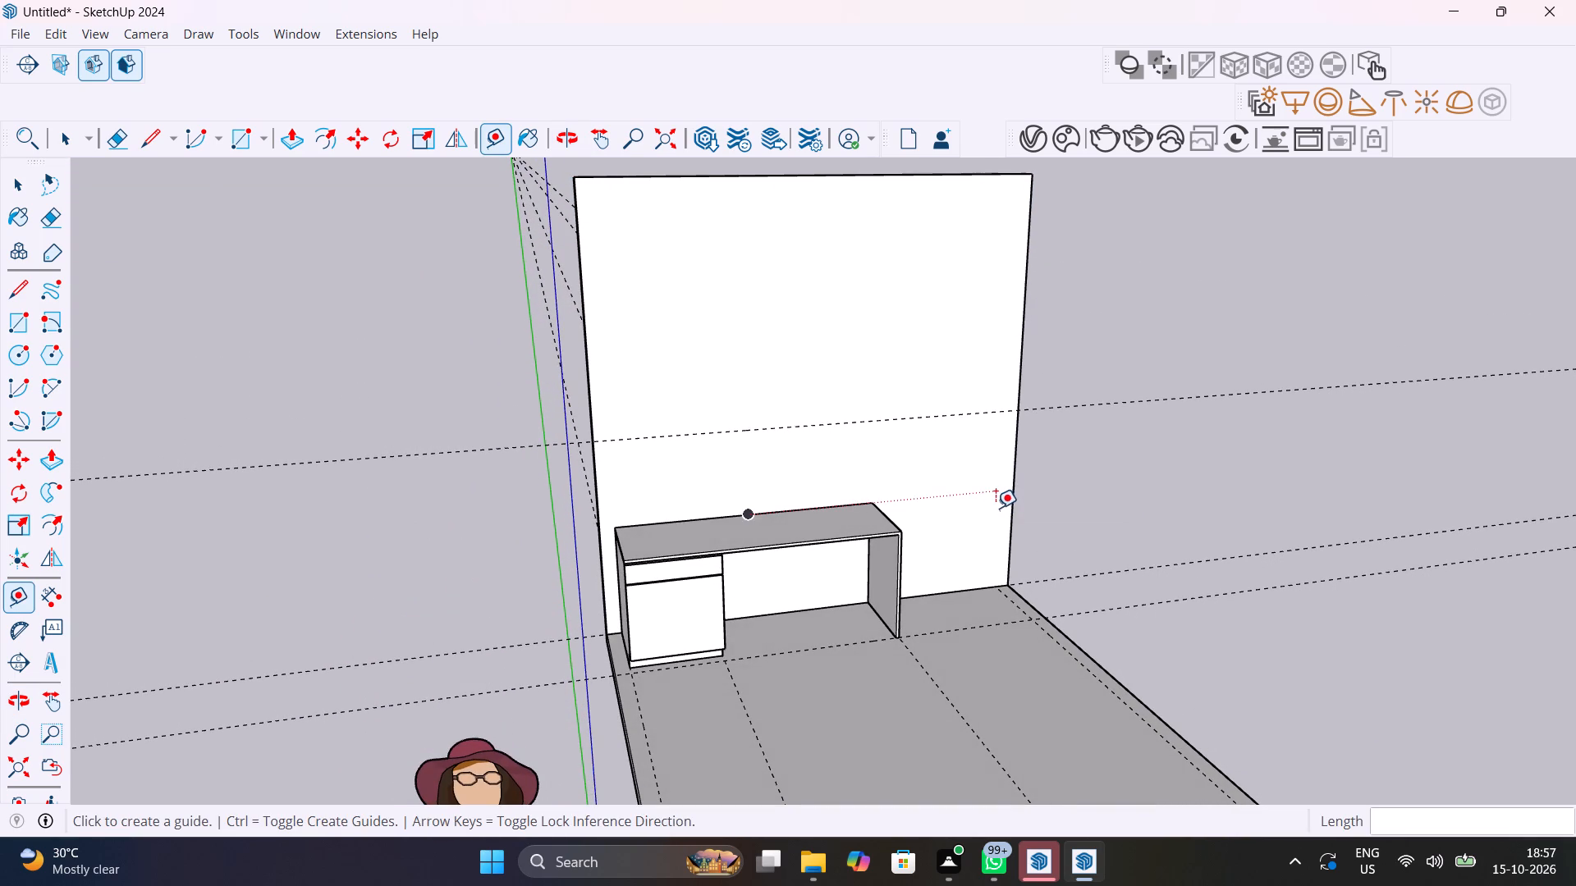
middle_drag(759, 502, 1080, 479)
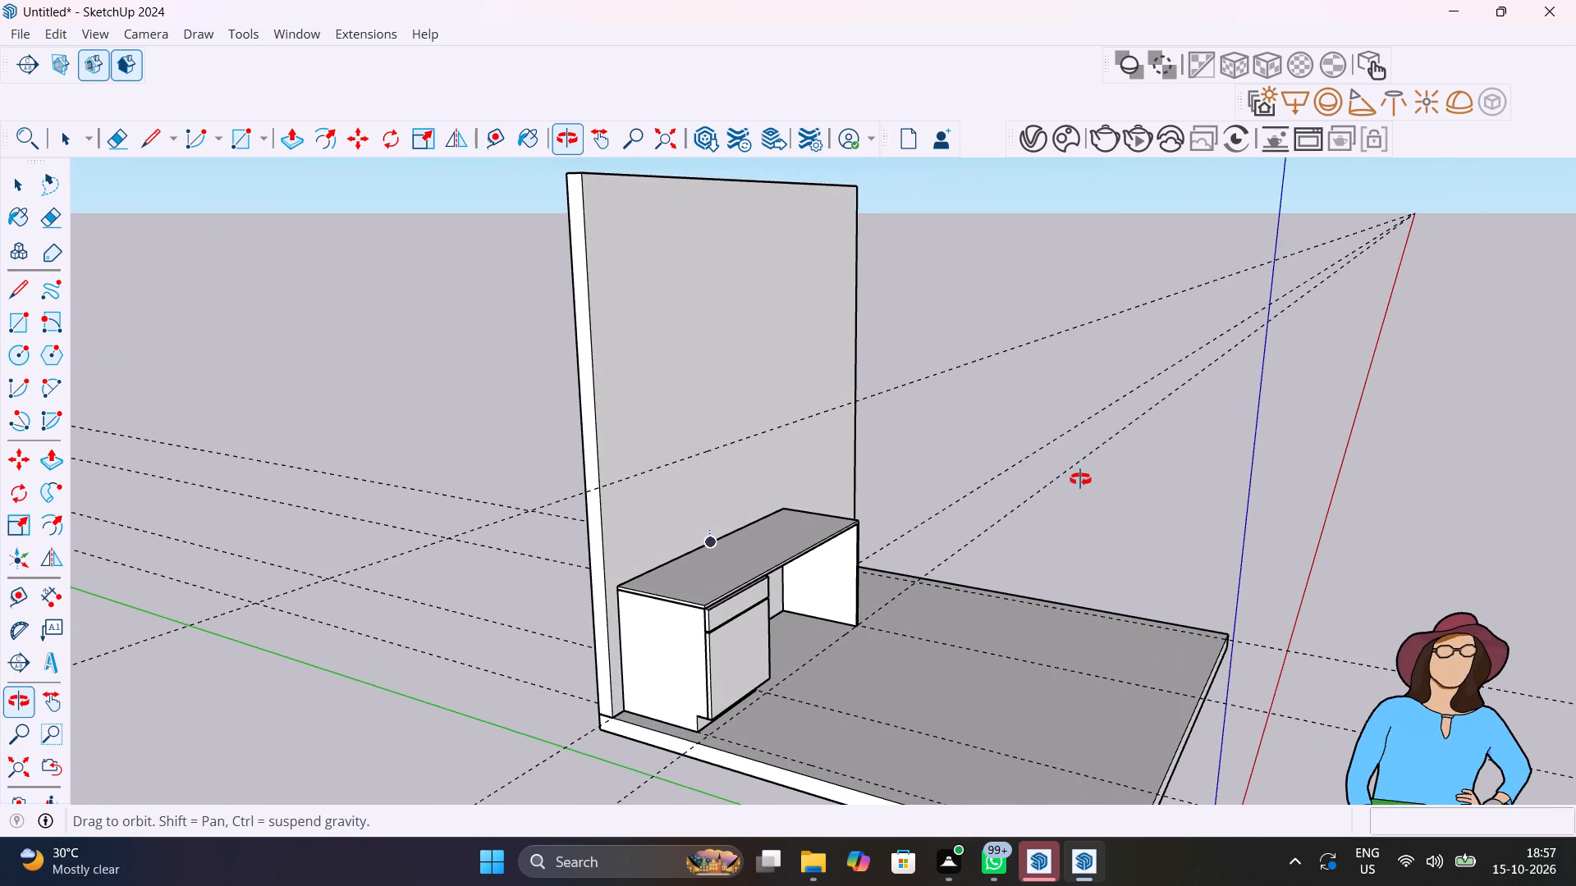
middle_drag(1080, 479, 860, 474)
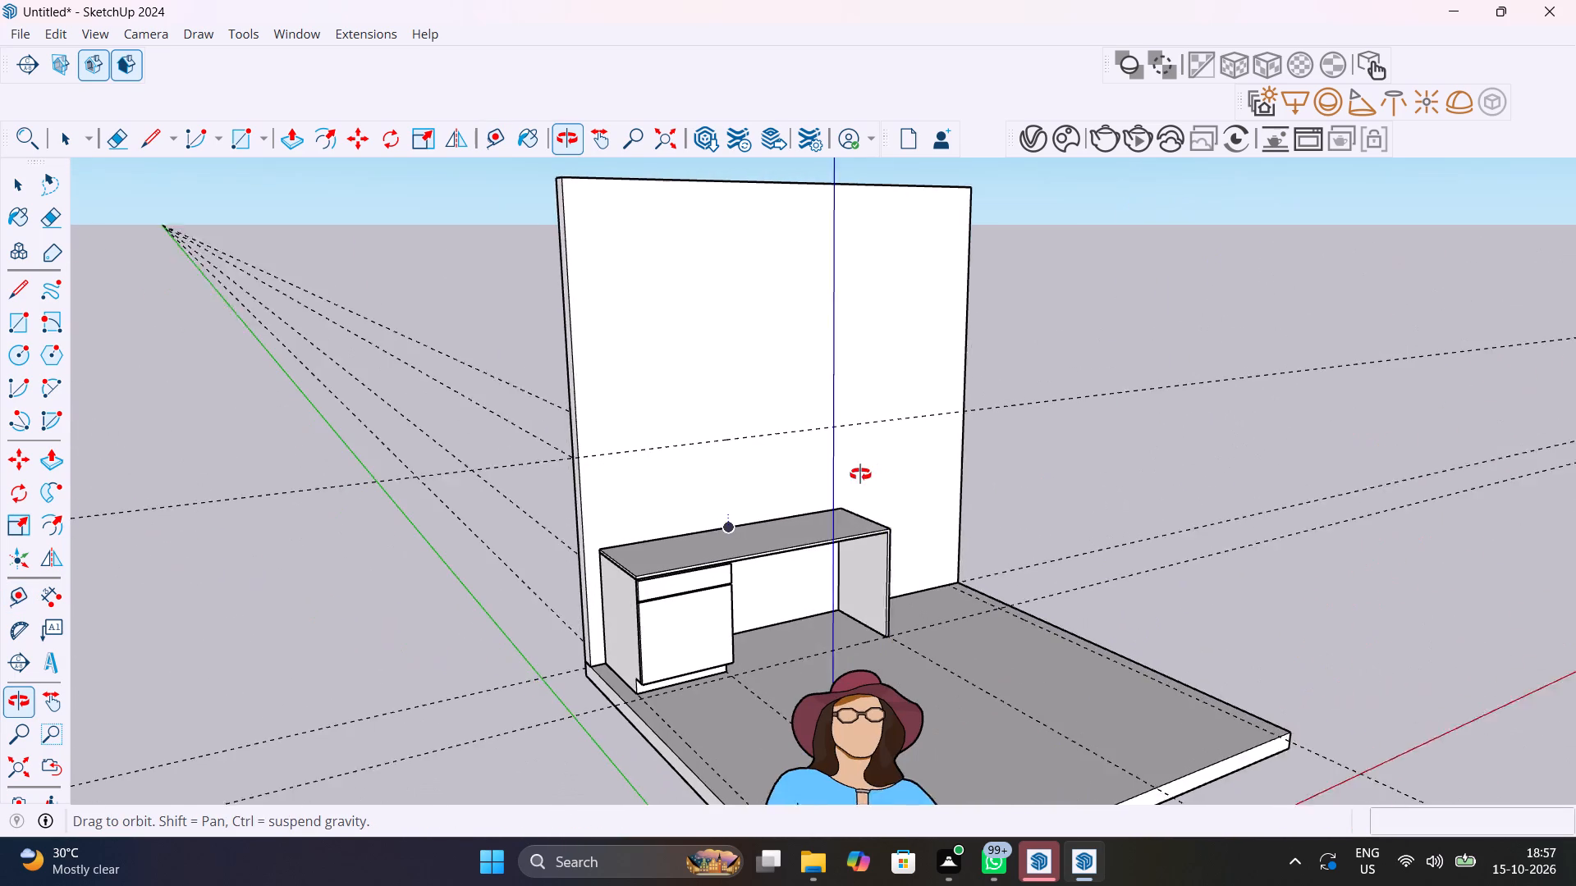
middle_drag(860, 474, 858, 474)
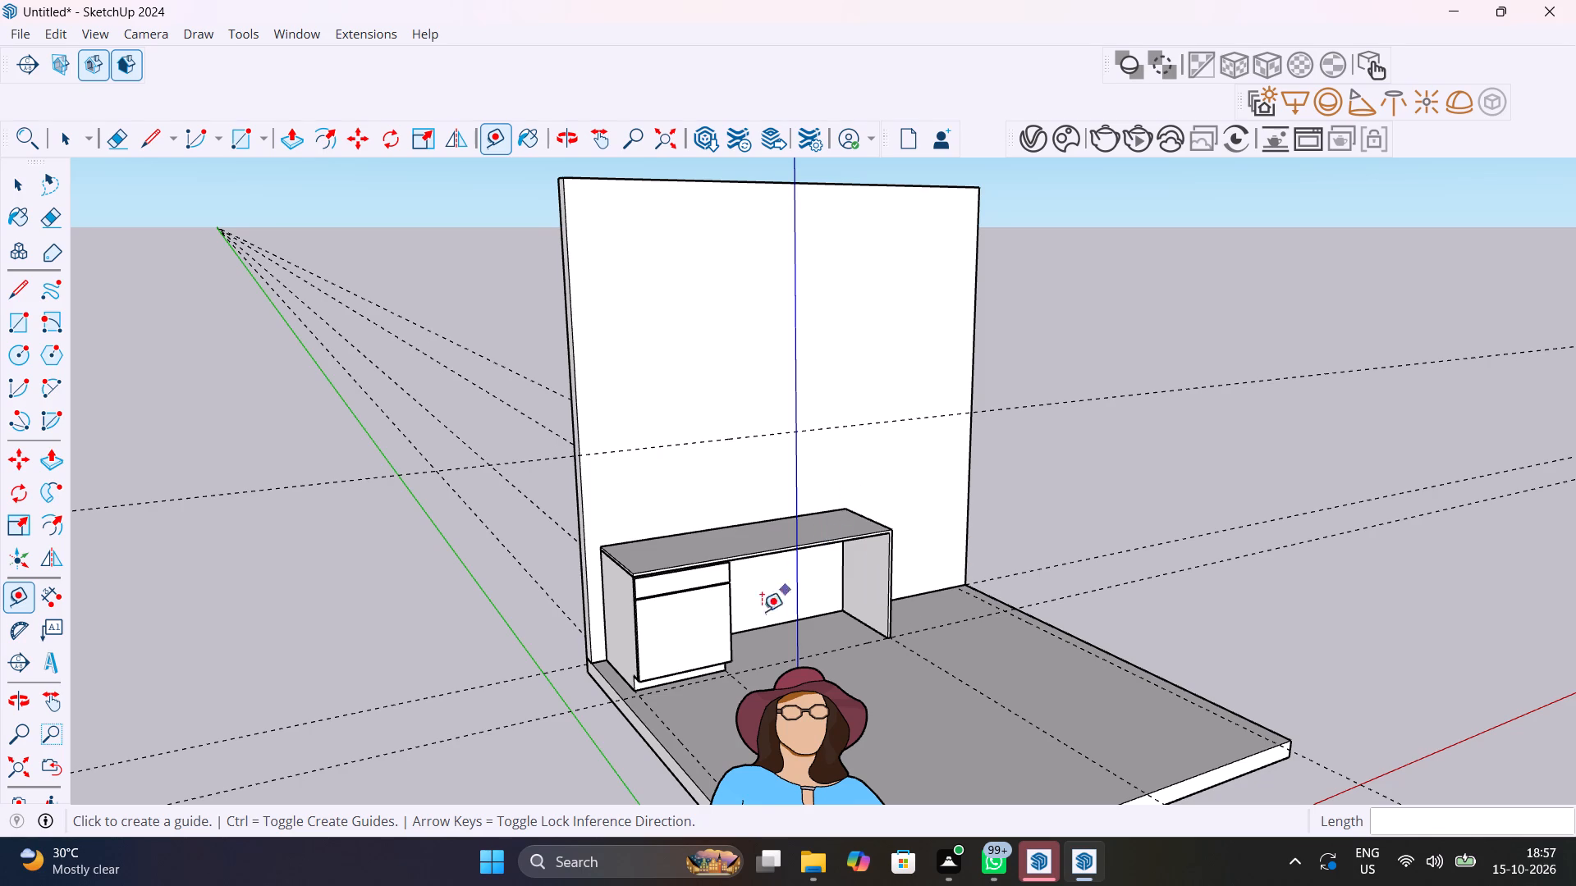
scroll(639, 611, up, 8)
middle_drag(643, 612, 974, 607)
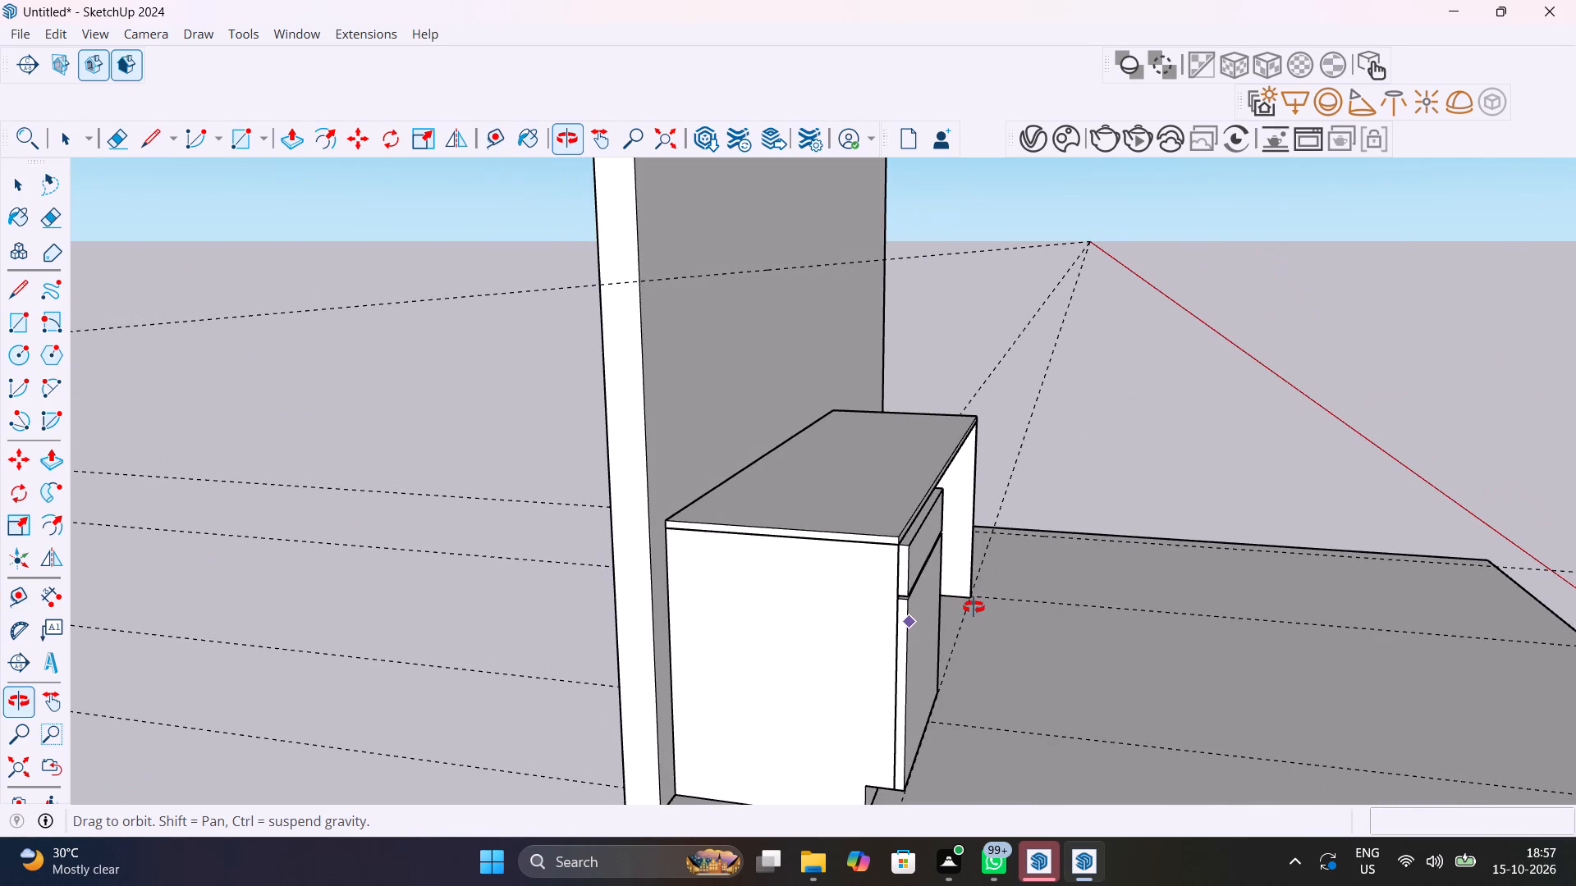
middle_drag(974, 607, 891, 632)
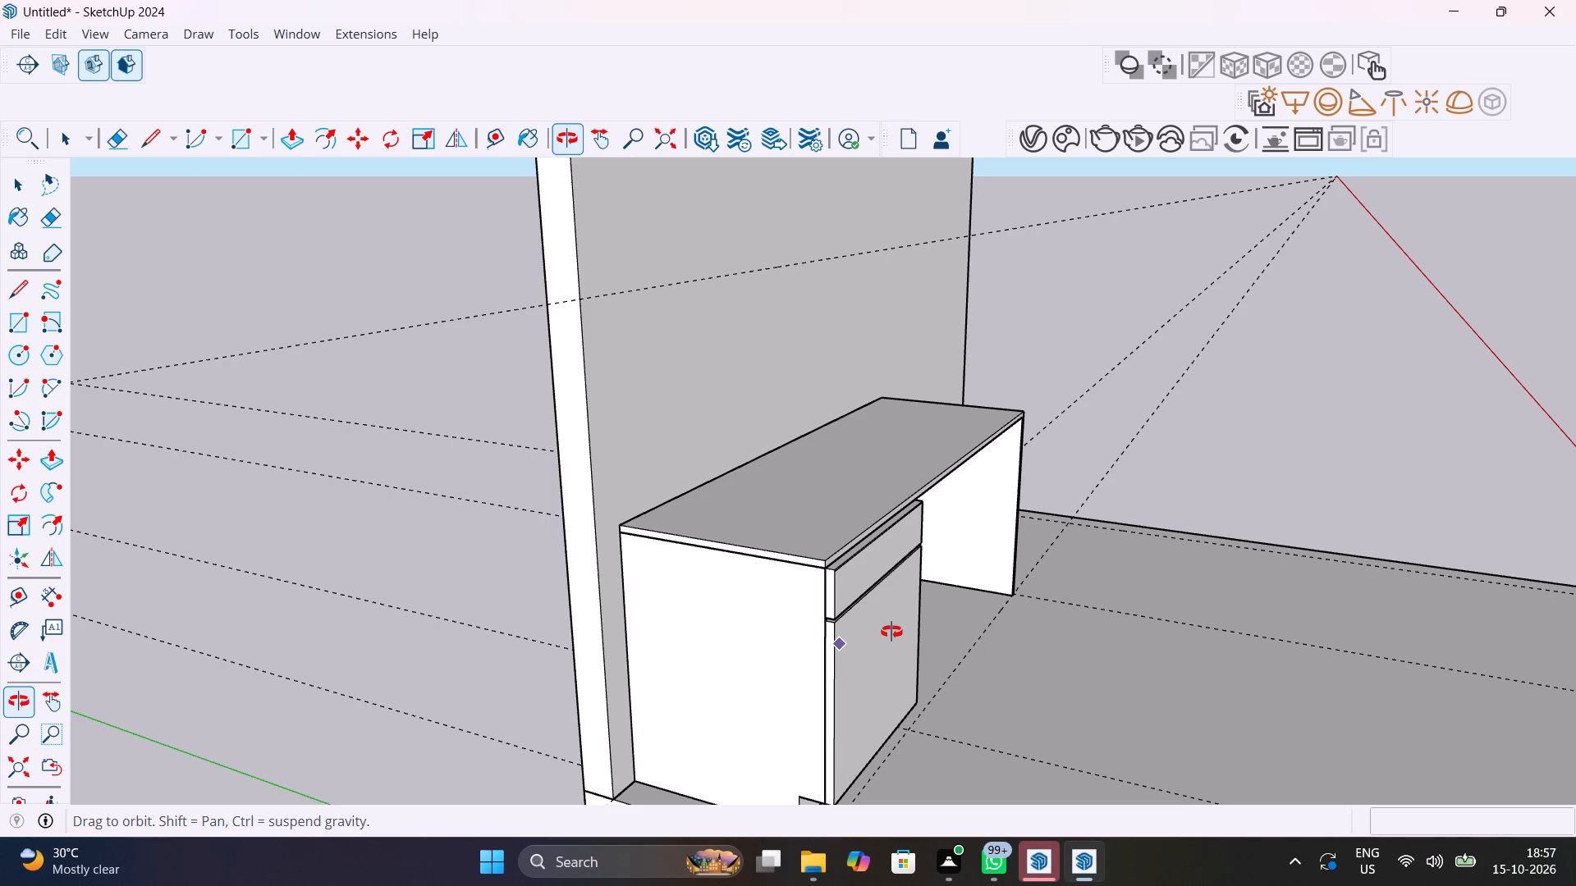
middle_drag(891, 632, 681, 621)
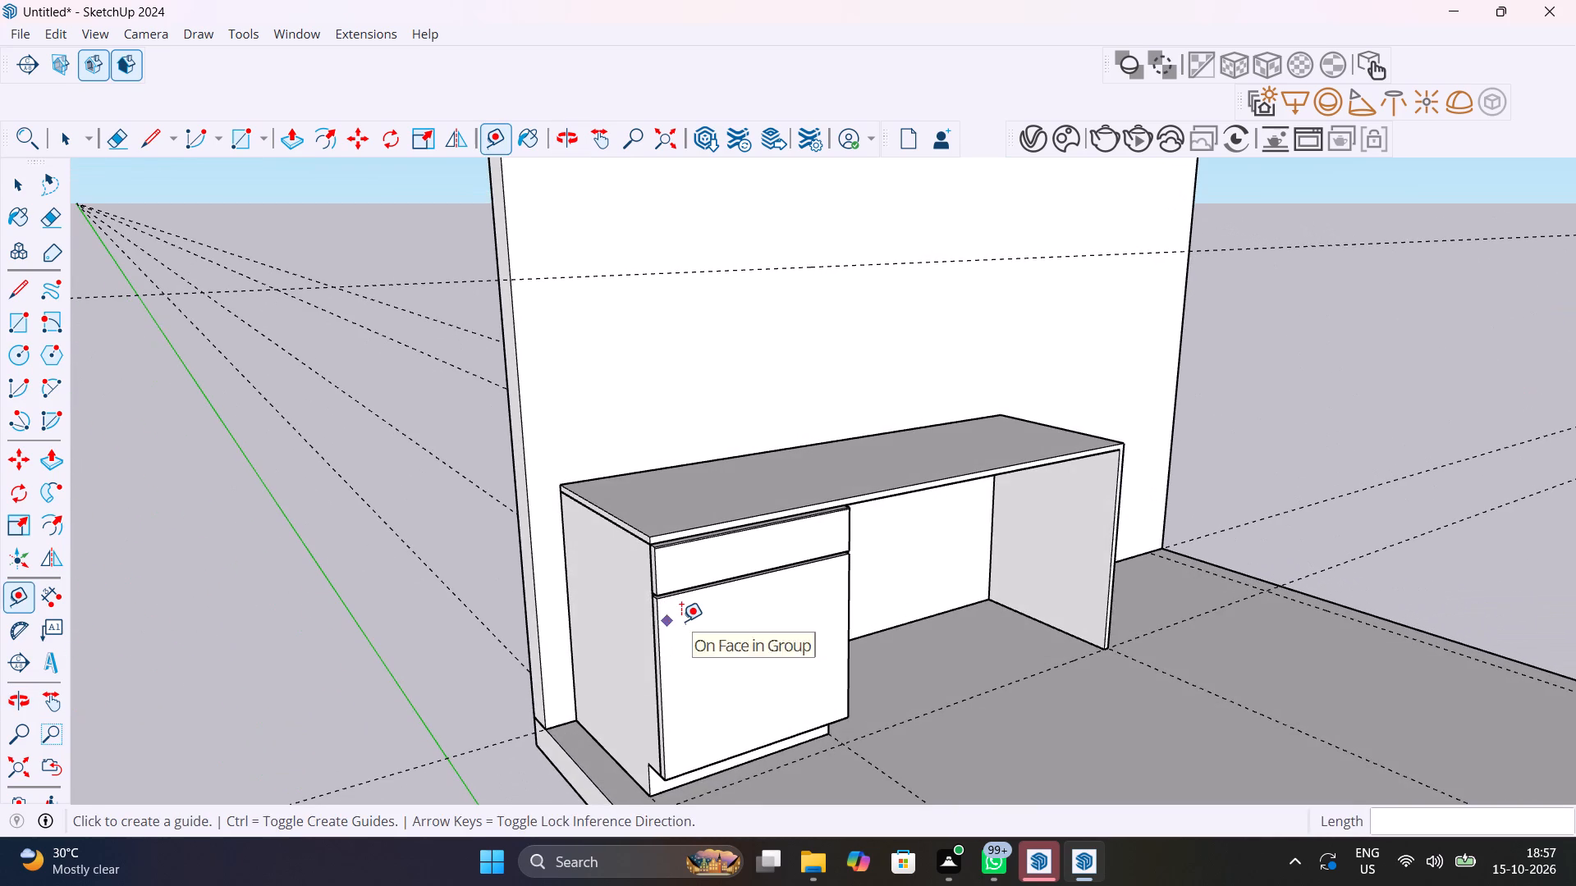
key(space)
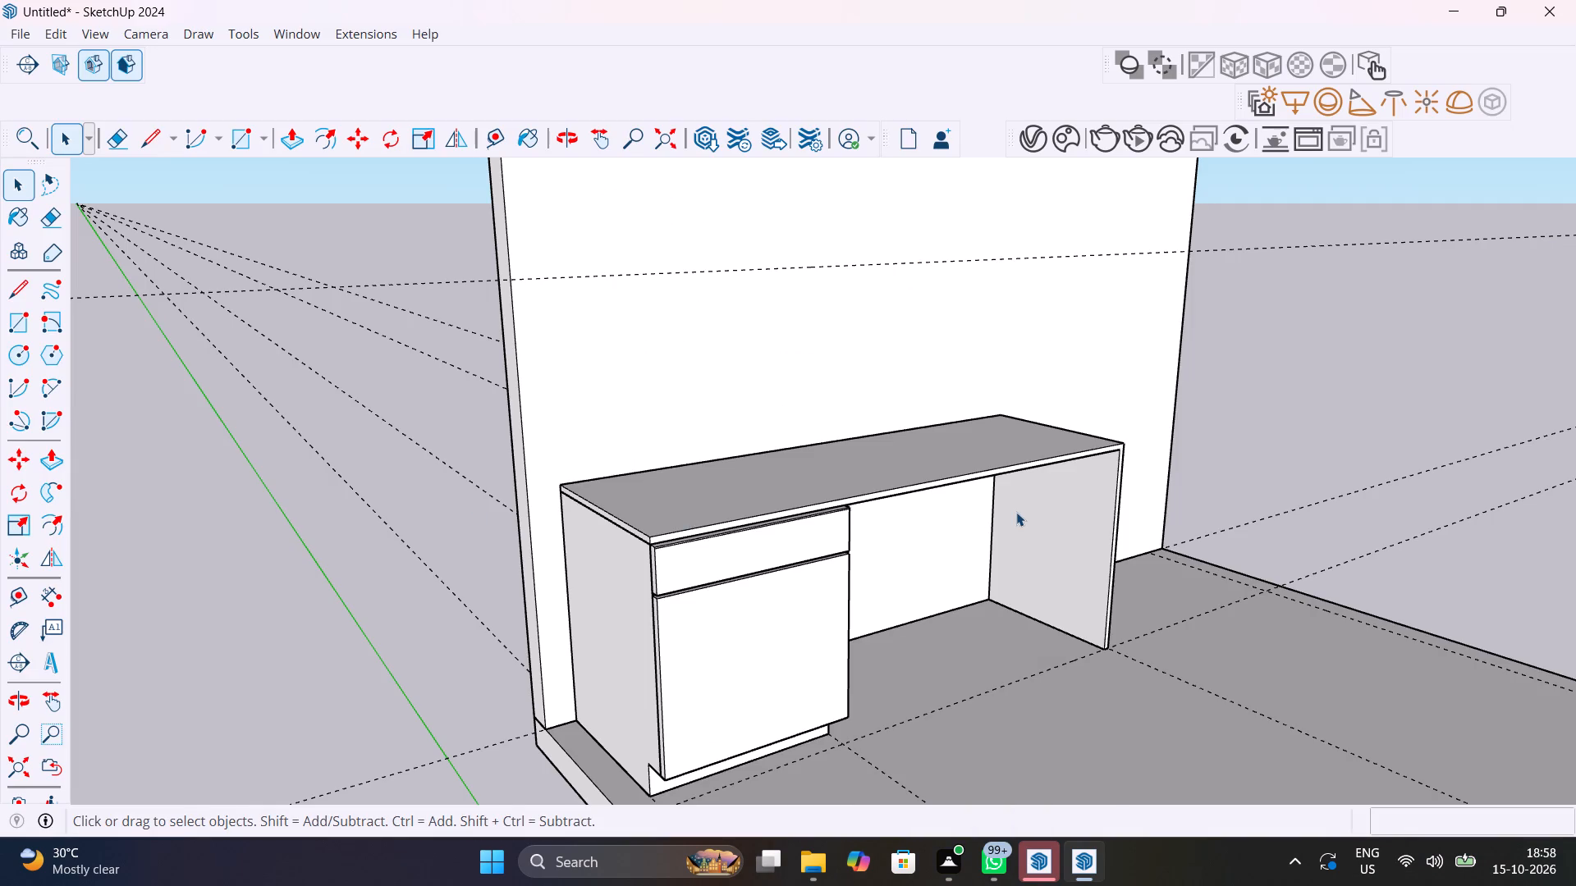
scroll(1016, 512, down, 3)
middle_drag(1010, 541, 683, 578)
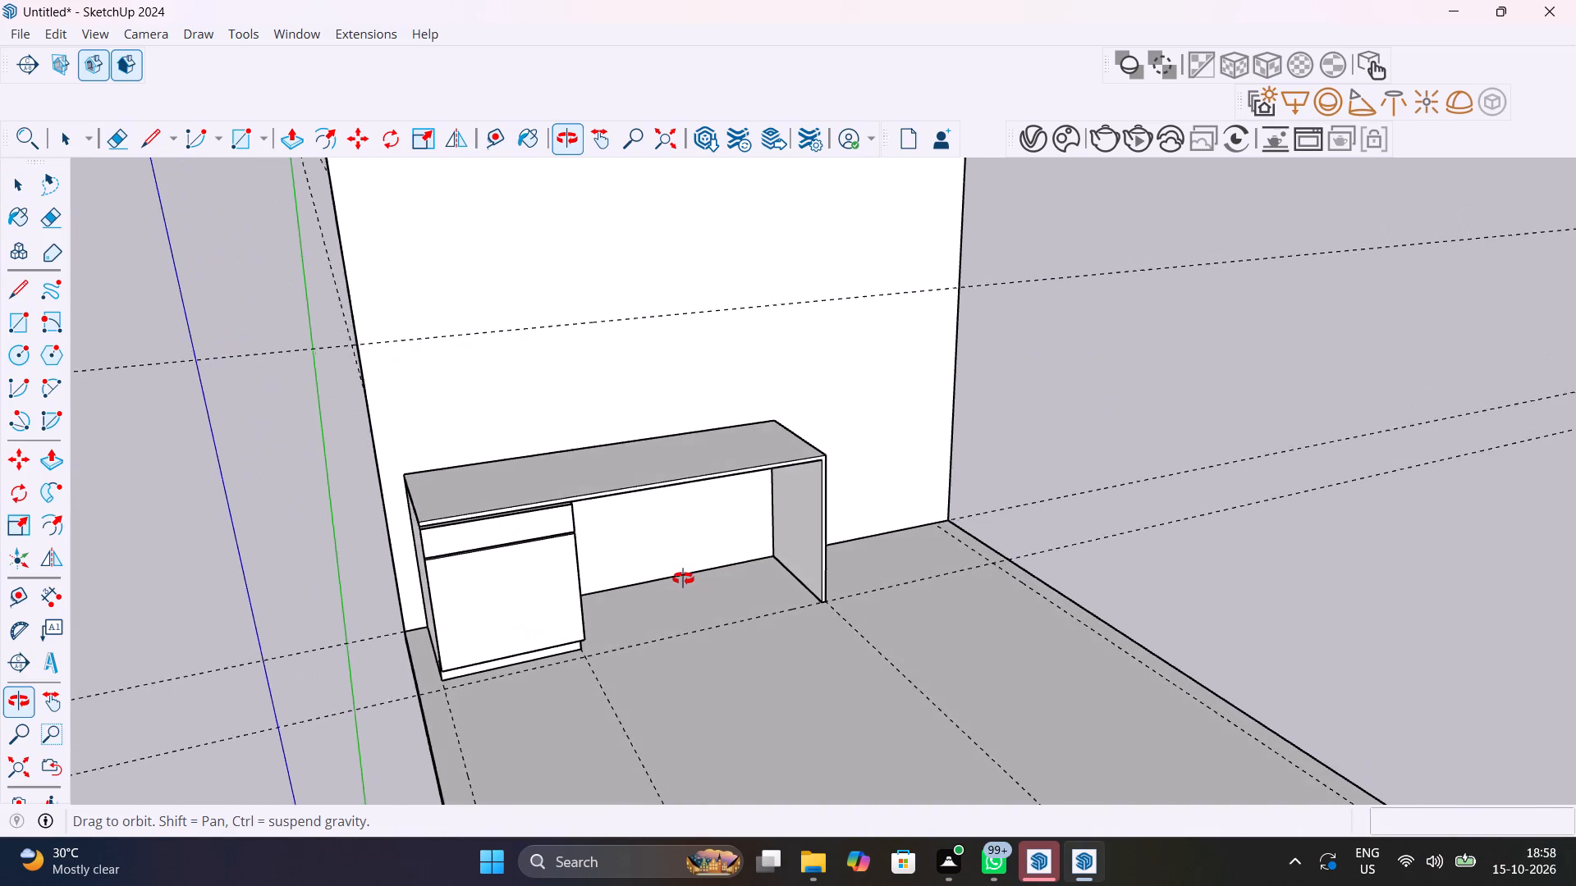
middle_drag(683, 578, 682, 578)
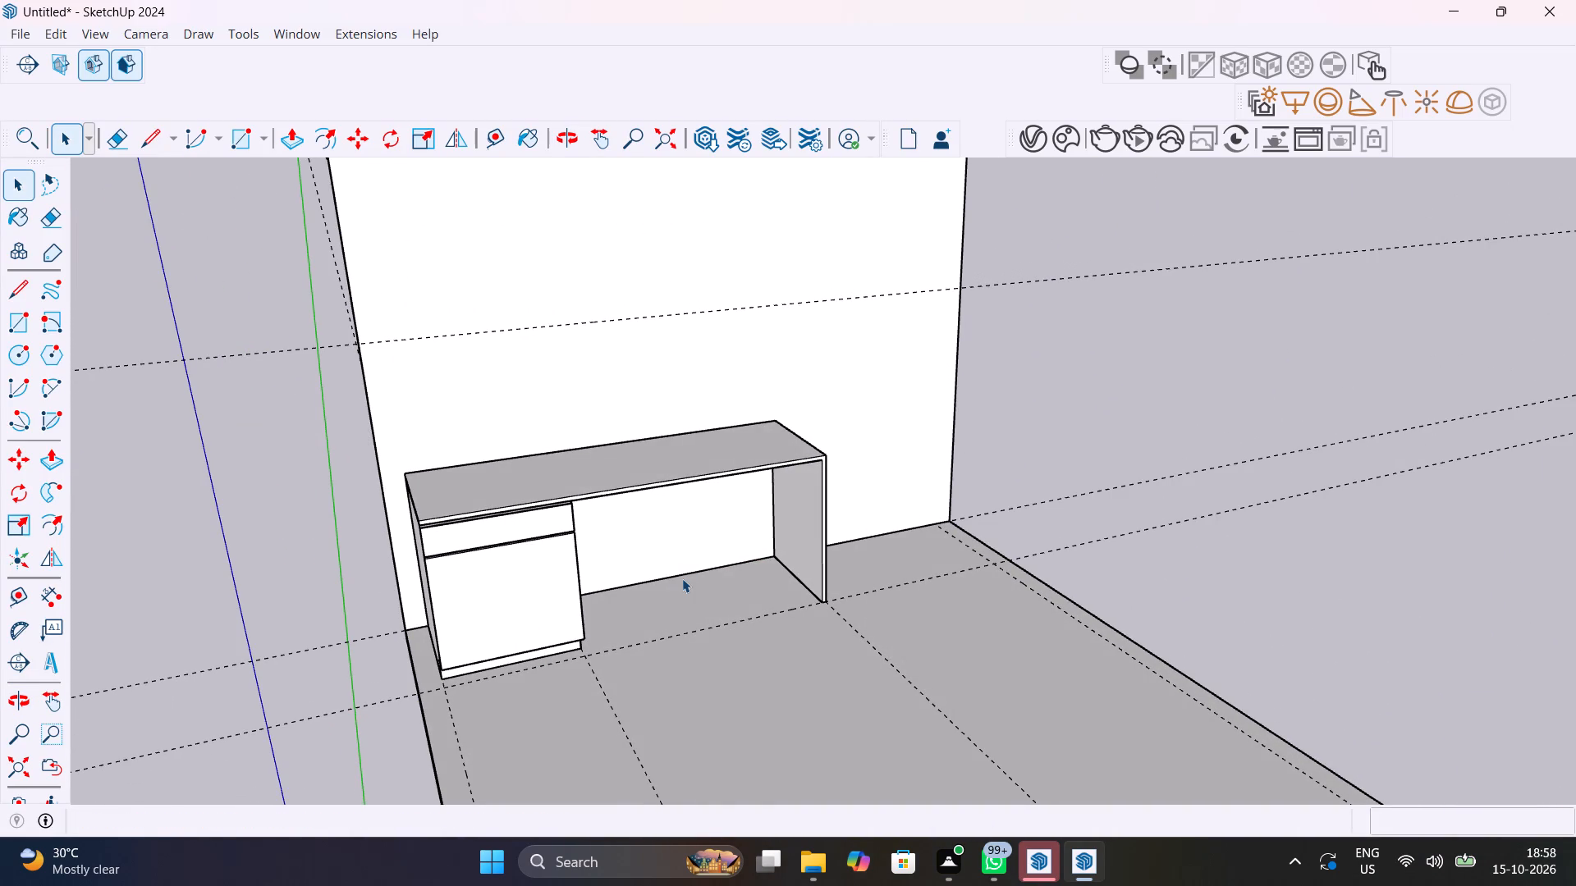
Examine the desk and the guide line on the wall above it from the front and the cabinet side.
click(731, 477)
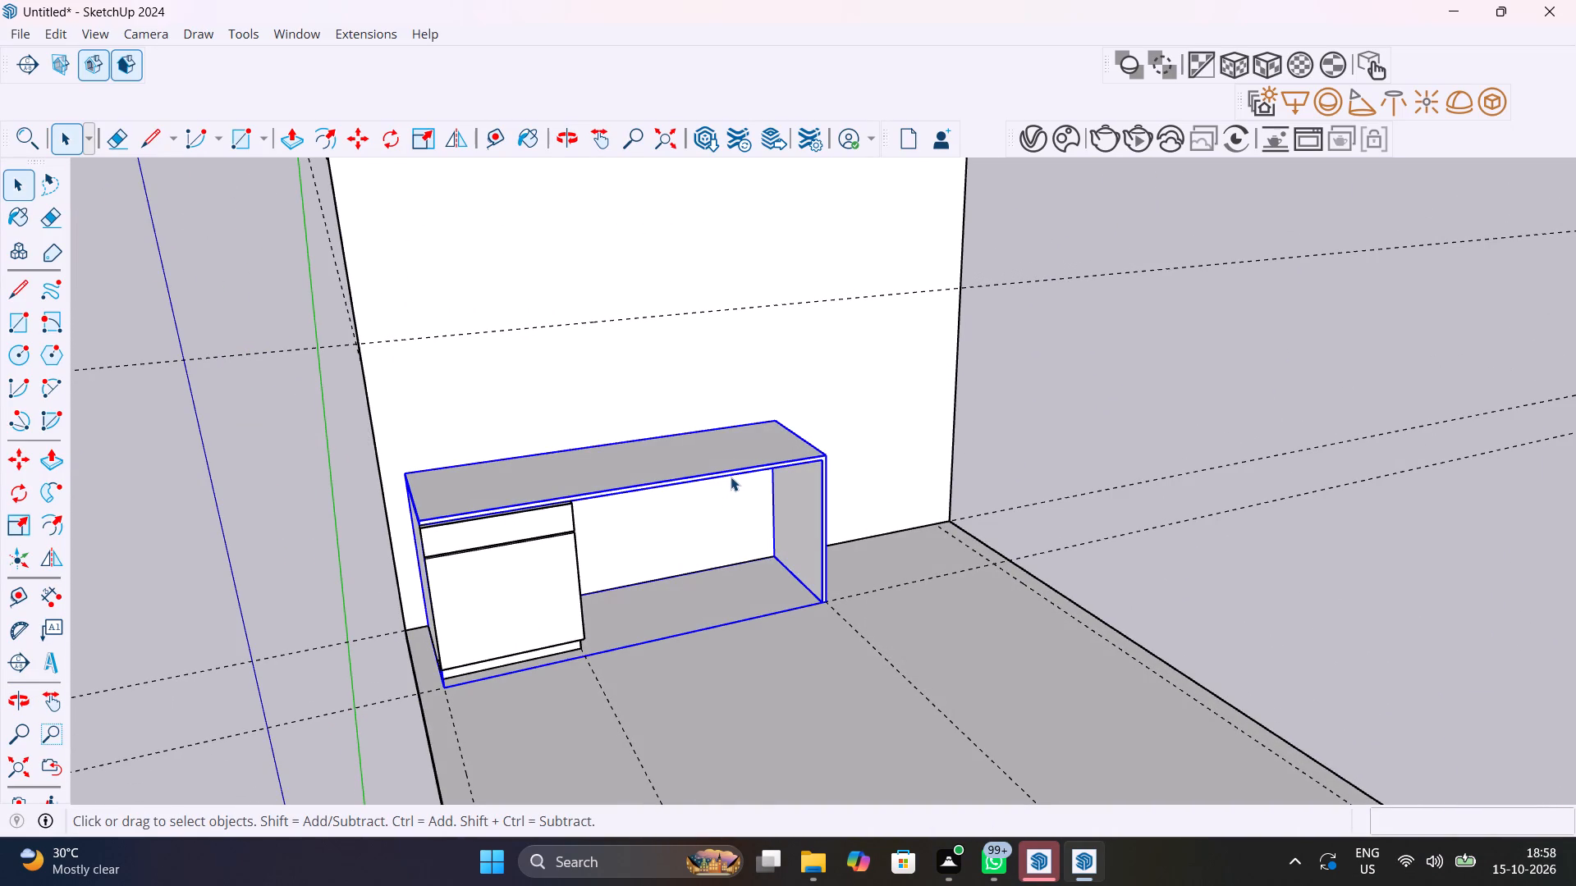
middle_drag(731, 477, 993, 446)
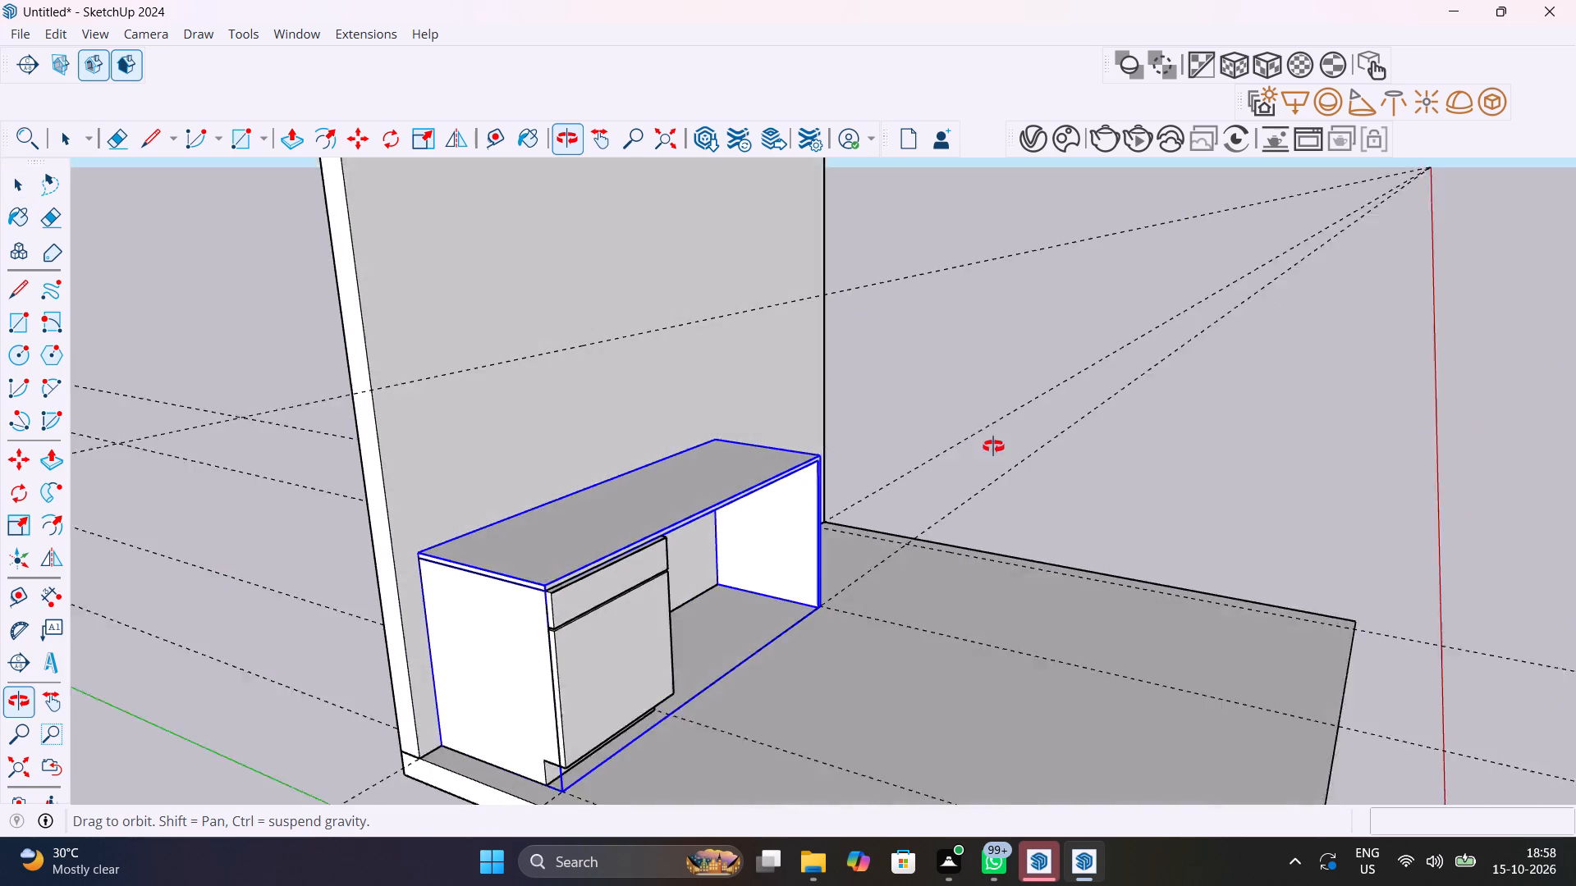
middle_drag(993, 446, 645, 463)
scroll(645, 463, down, 1)
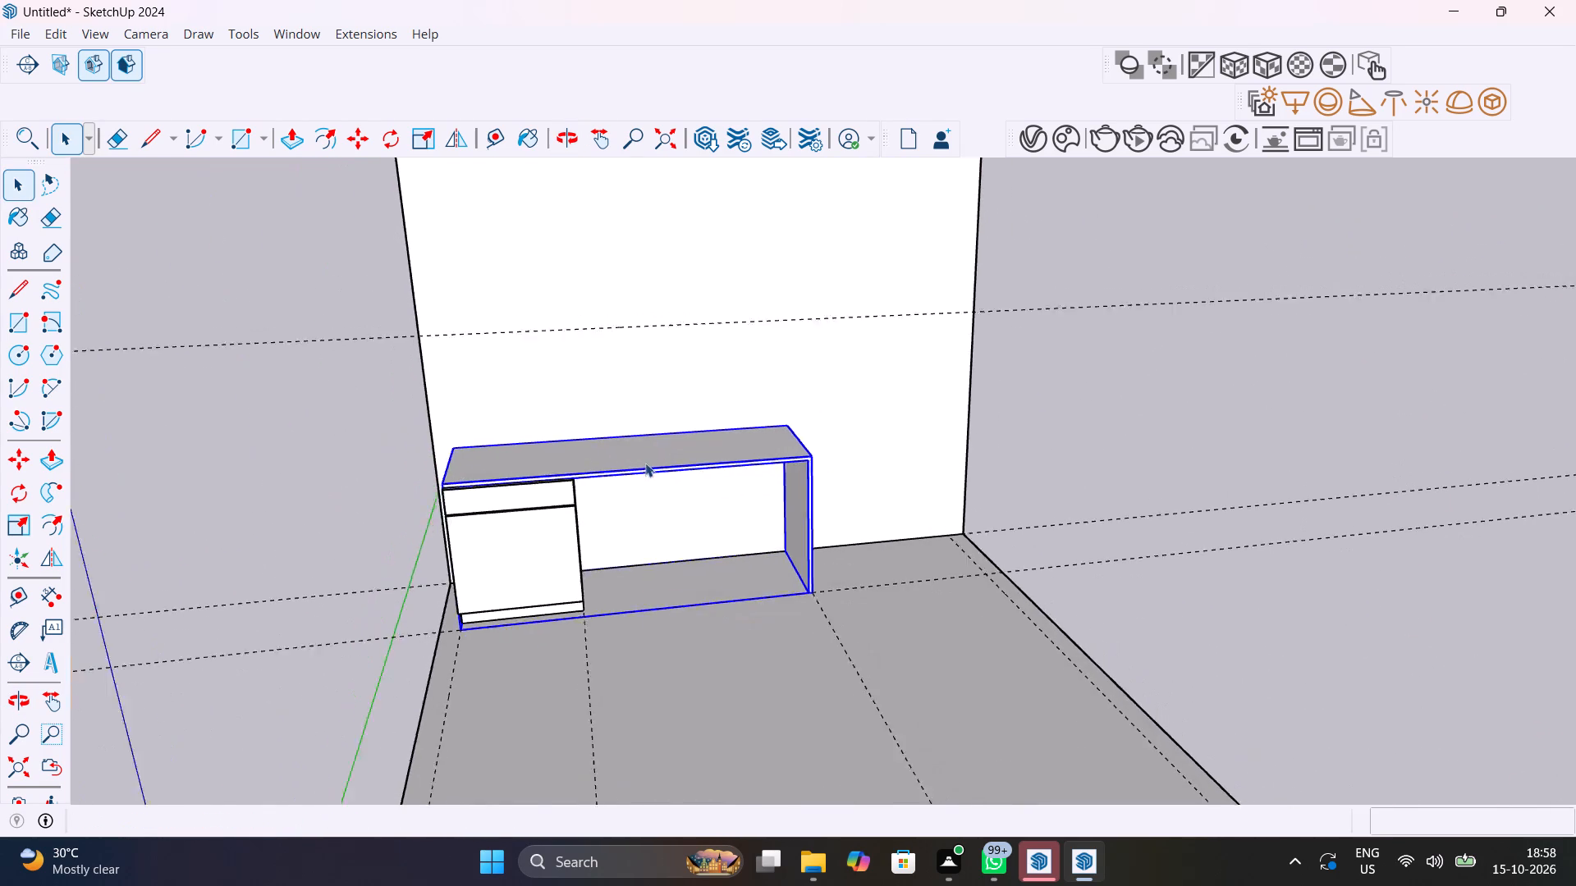
scroll(645, 463, down, 2)
scroll(933, 458, down, 1)
click(1110, 439)
scroll(739, 464, up, 5)
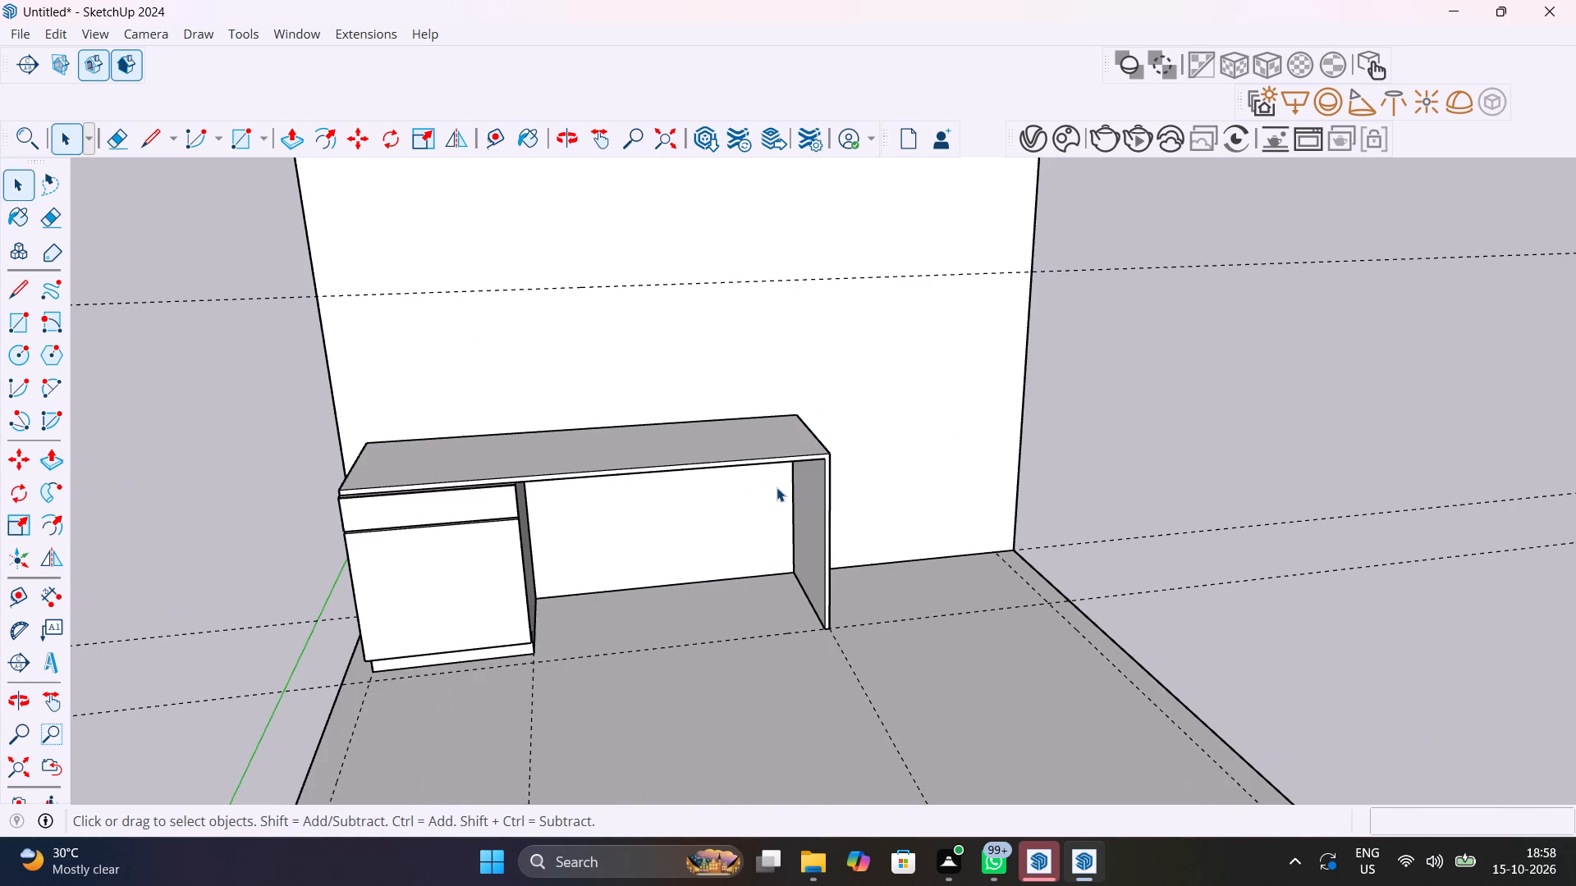
middle_drag(777, 487, 763, 537)
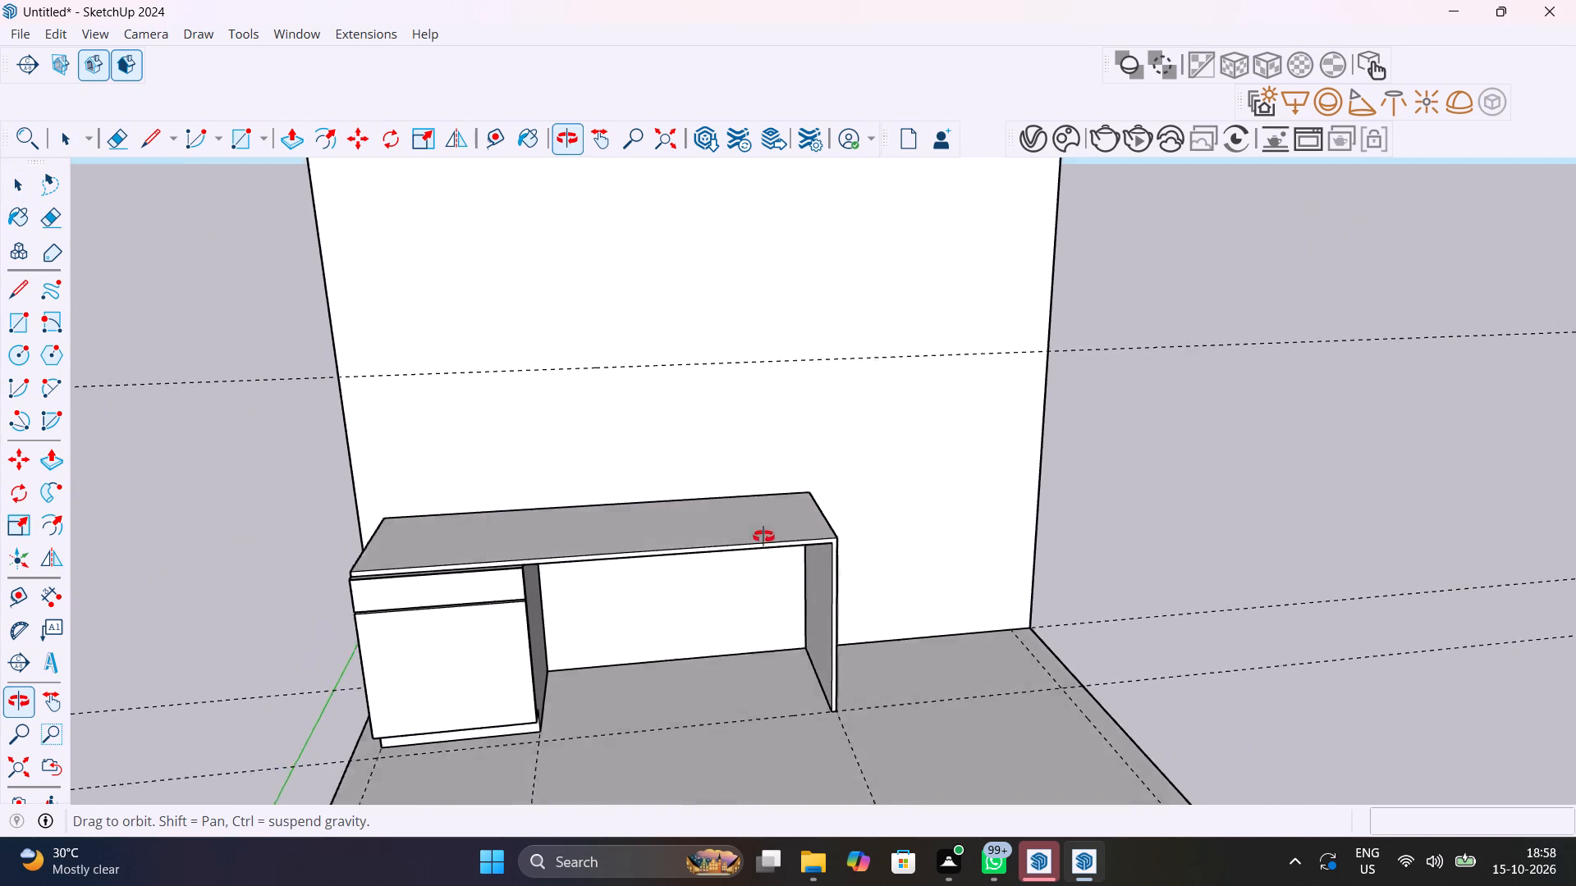
middle_drag(763, 537, 762, 517)
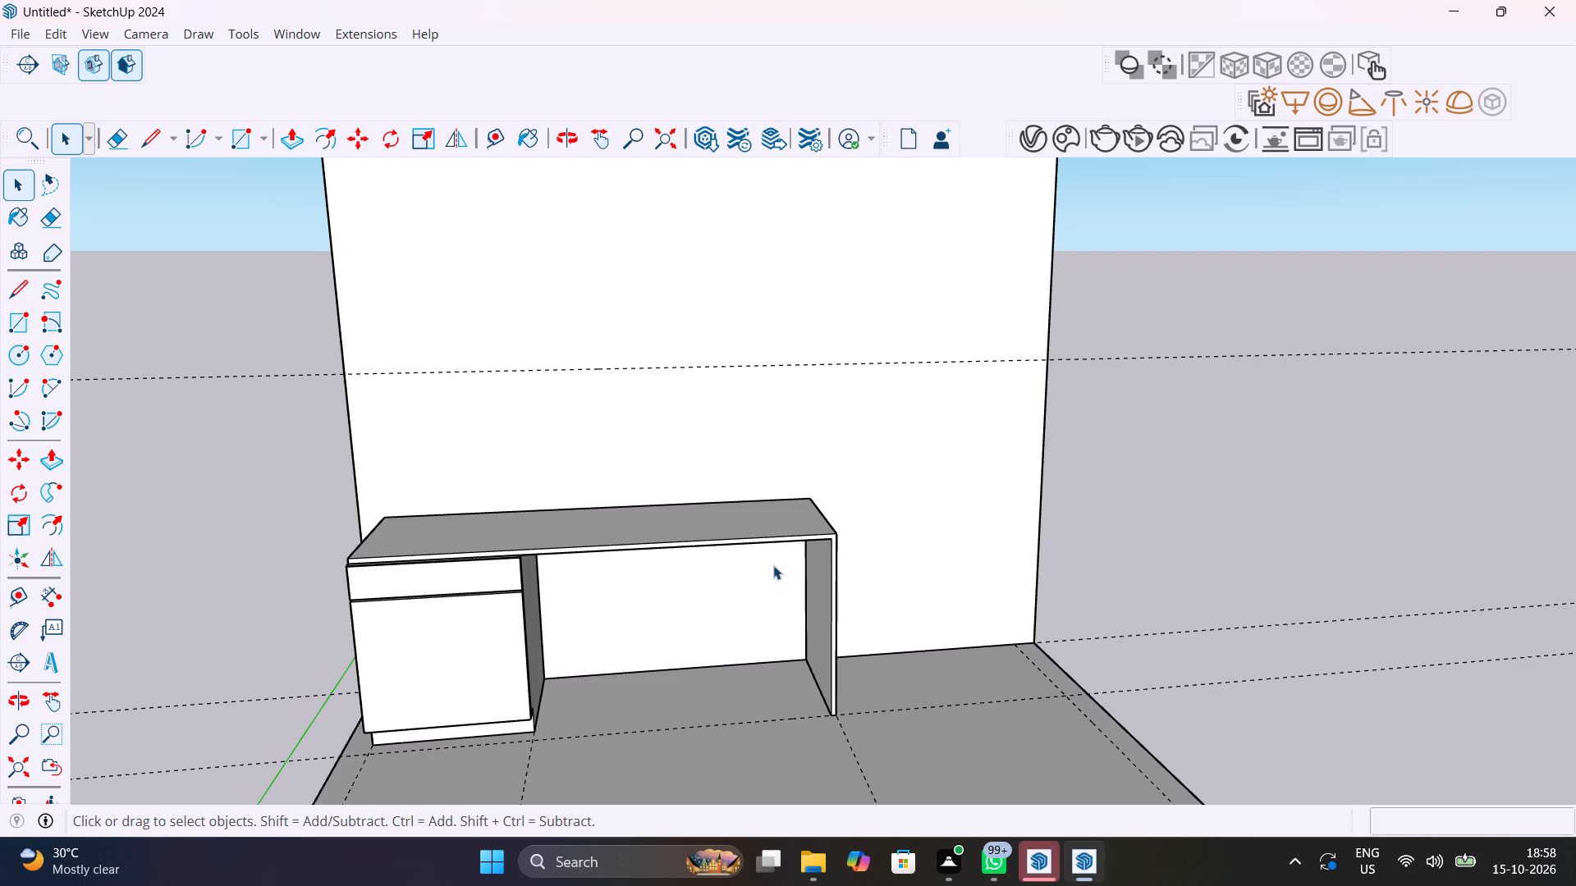
Select the countertop with side panel, drawer fronts and cabinet, and move the whole desk about 5' 11" straight out from the wall.
middle_drag(773, 565, 1026, 555)
click(630, 589)
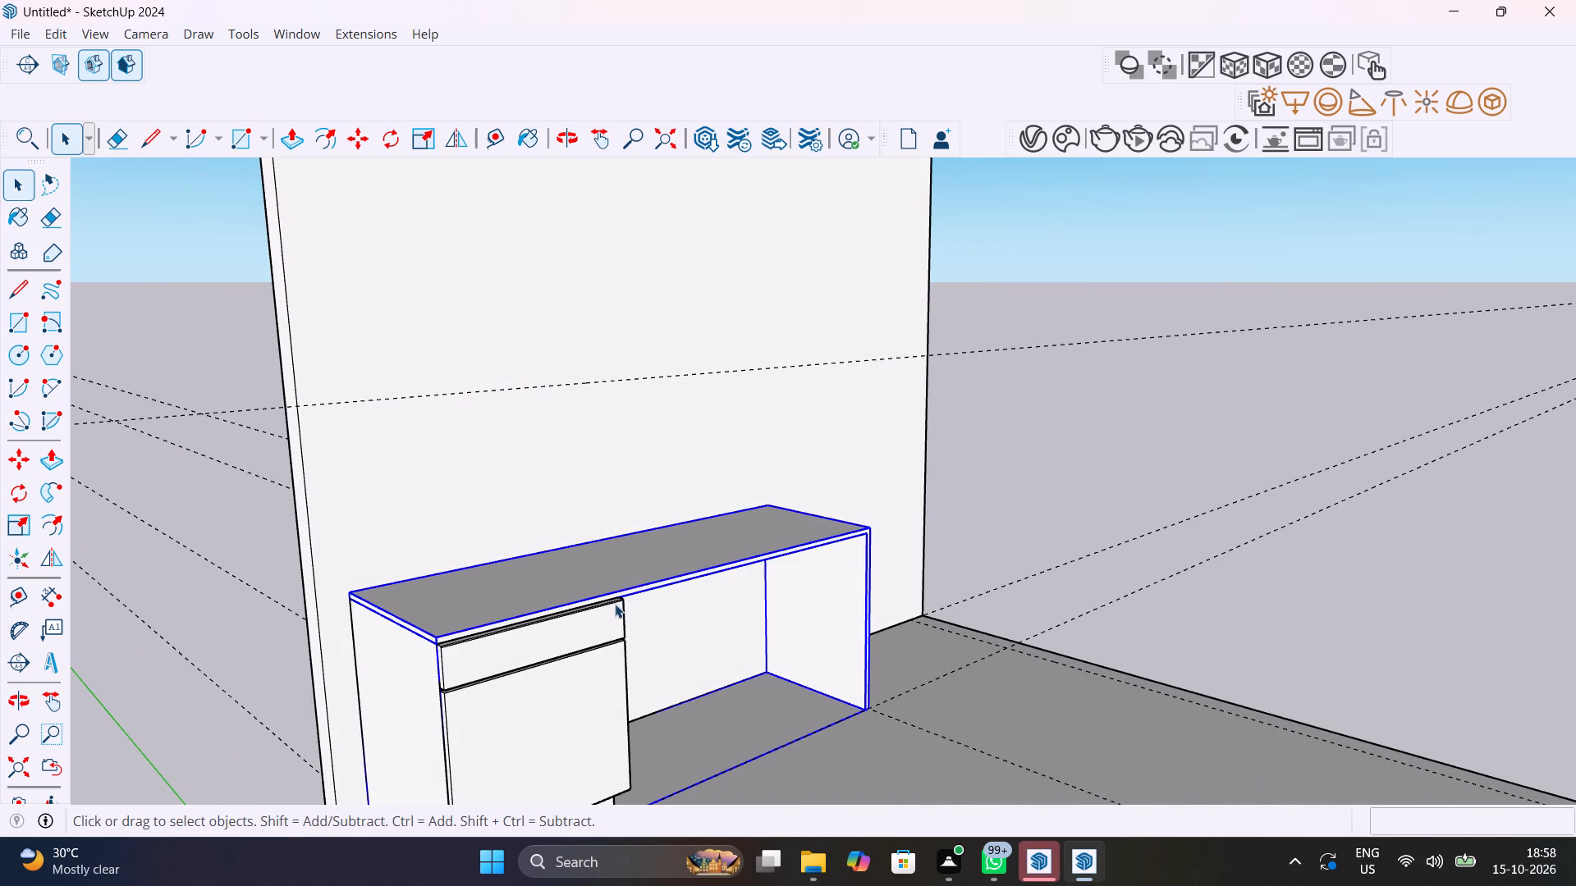
shift+click(607, 613)
scroll(607, 614, down, 5)
middle_drag(614, 633, 669, 667)
key(m)
click(440, 618)
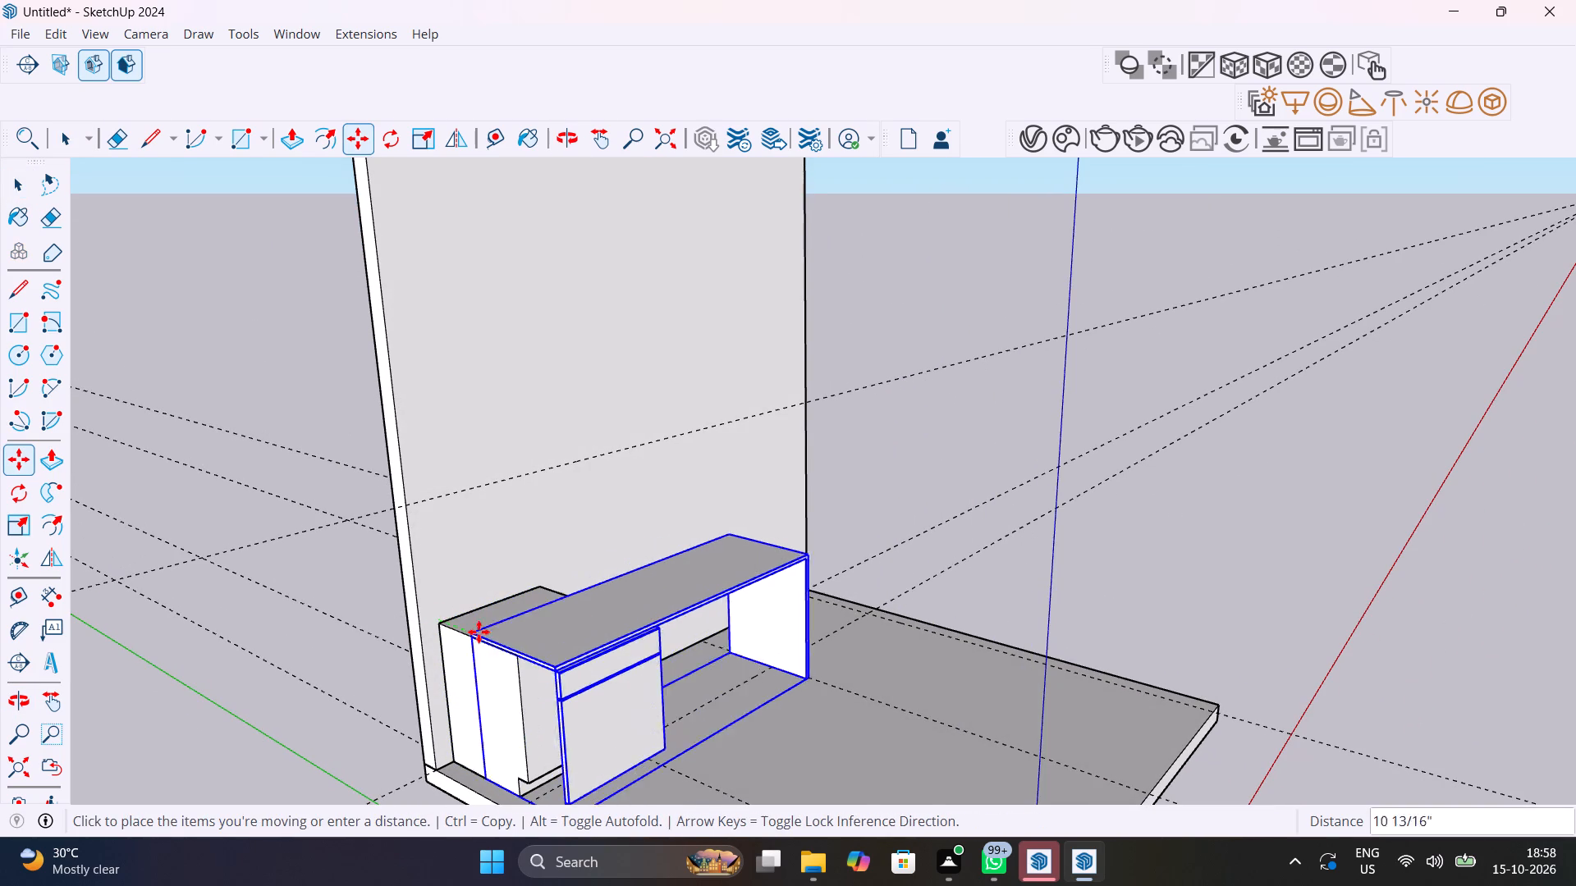
key(Escape)
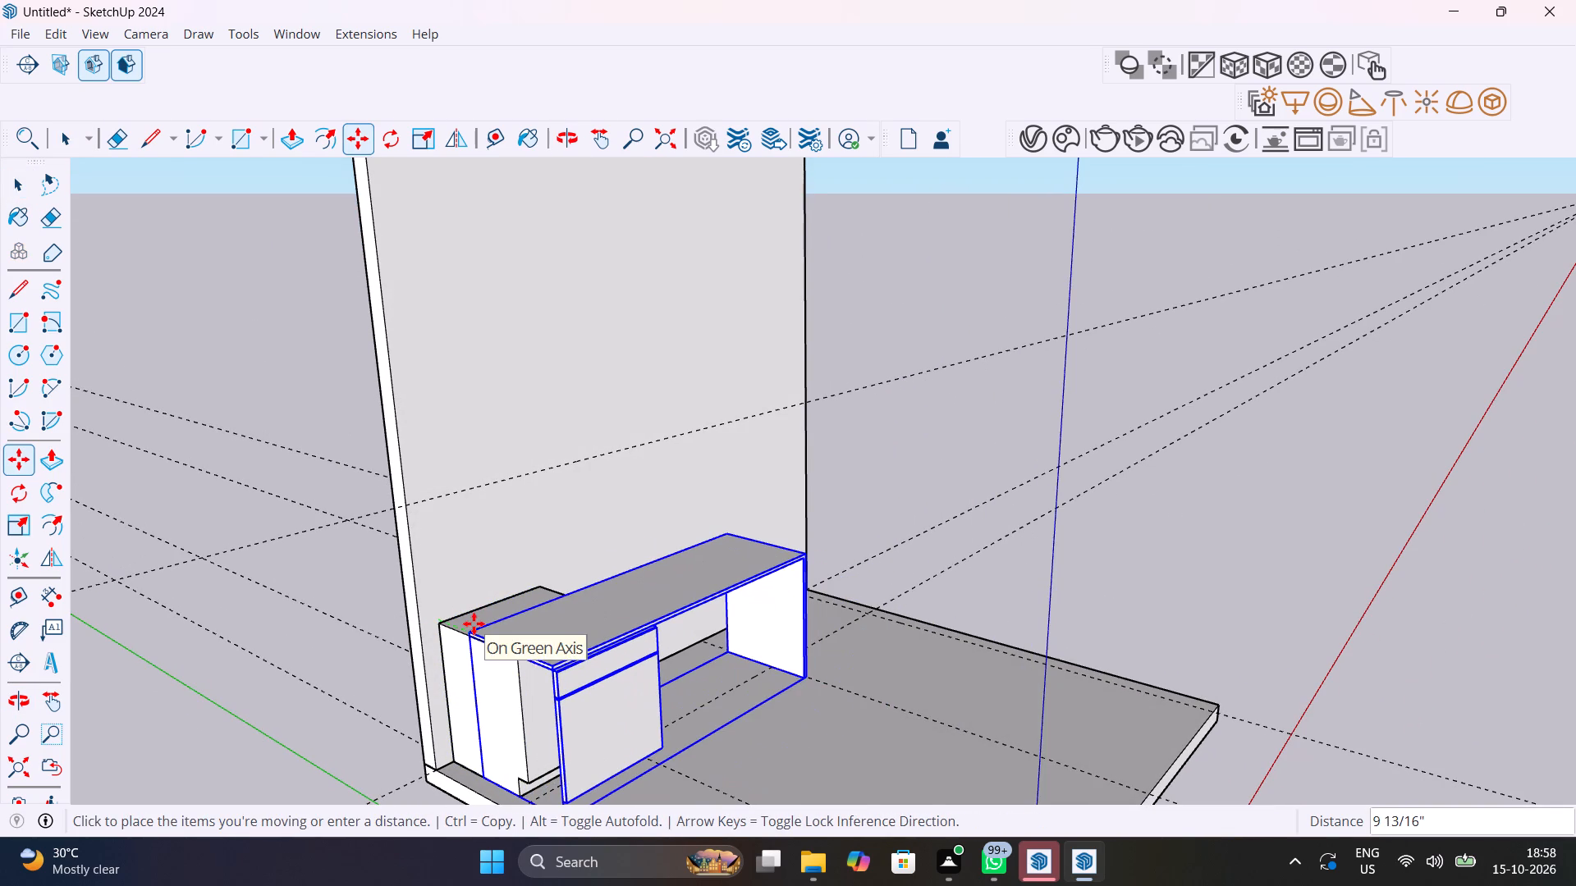
scroll(489, 680, up, 4)
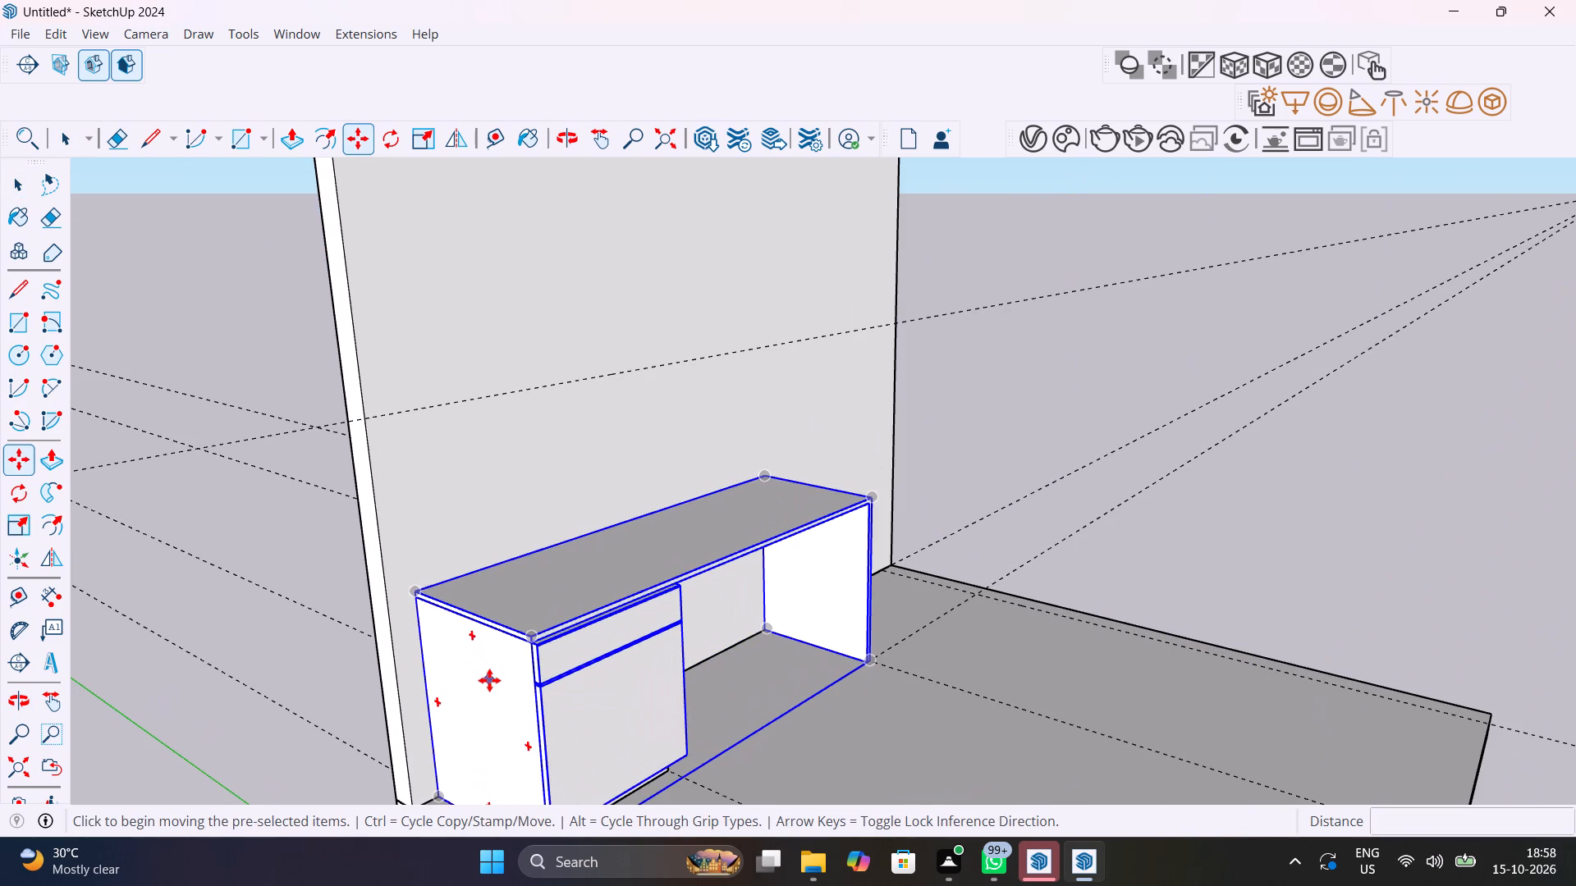
shift+click(489, 680)
key(Escape)
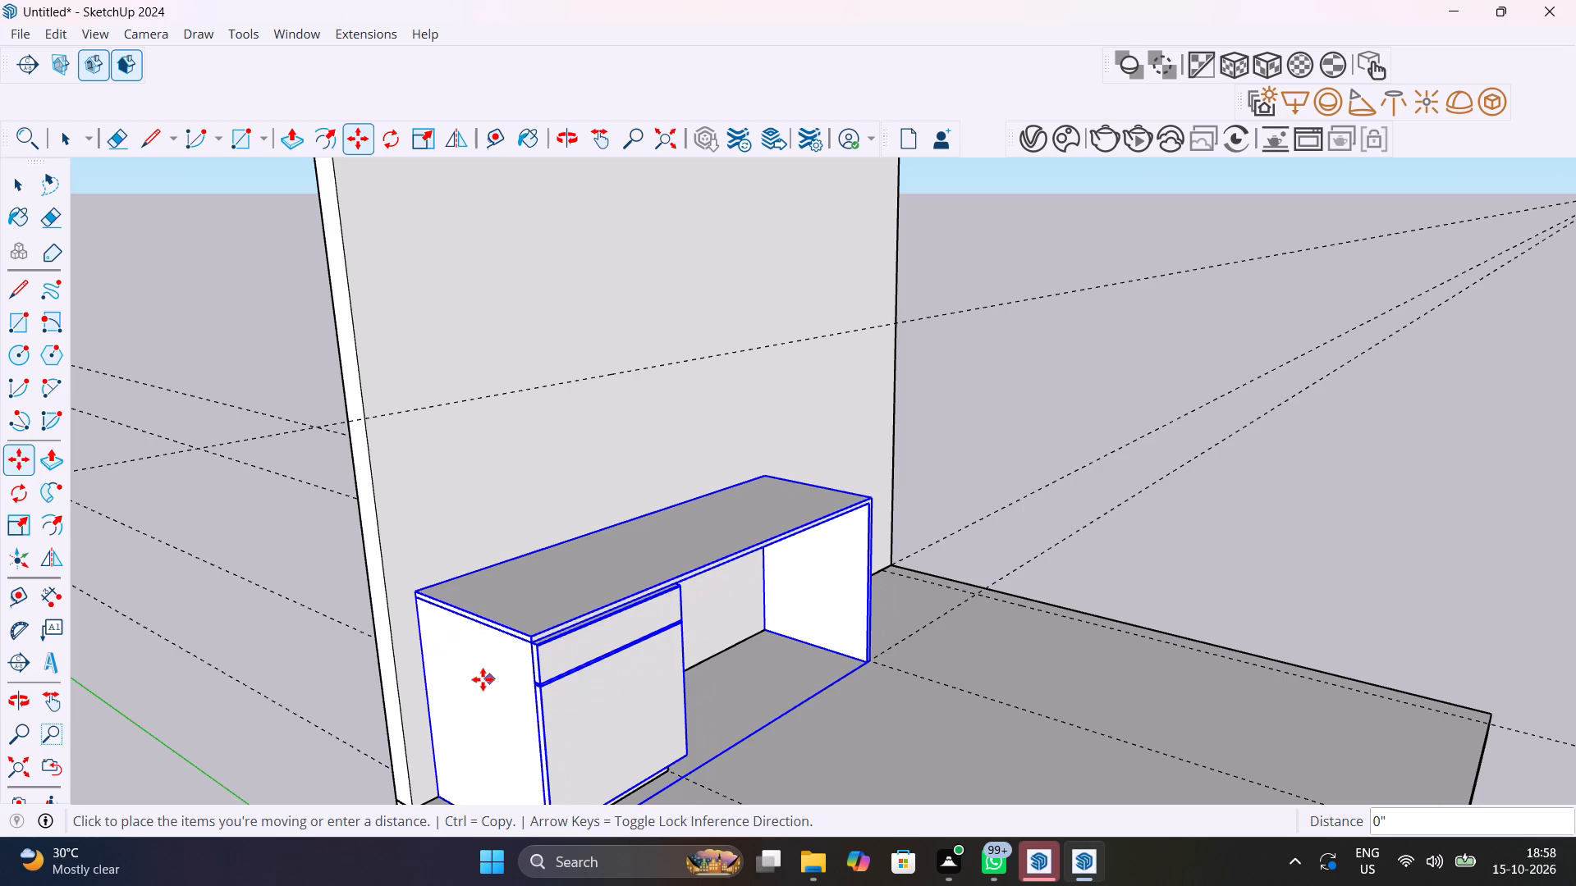
key(space)
shift+click(508, 661)
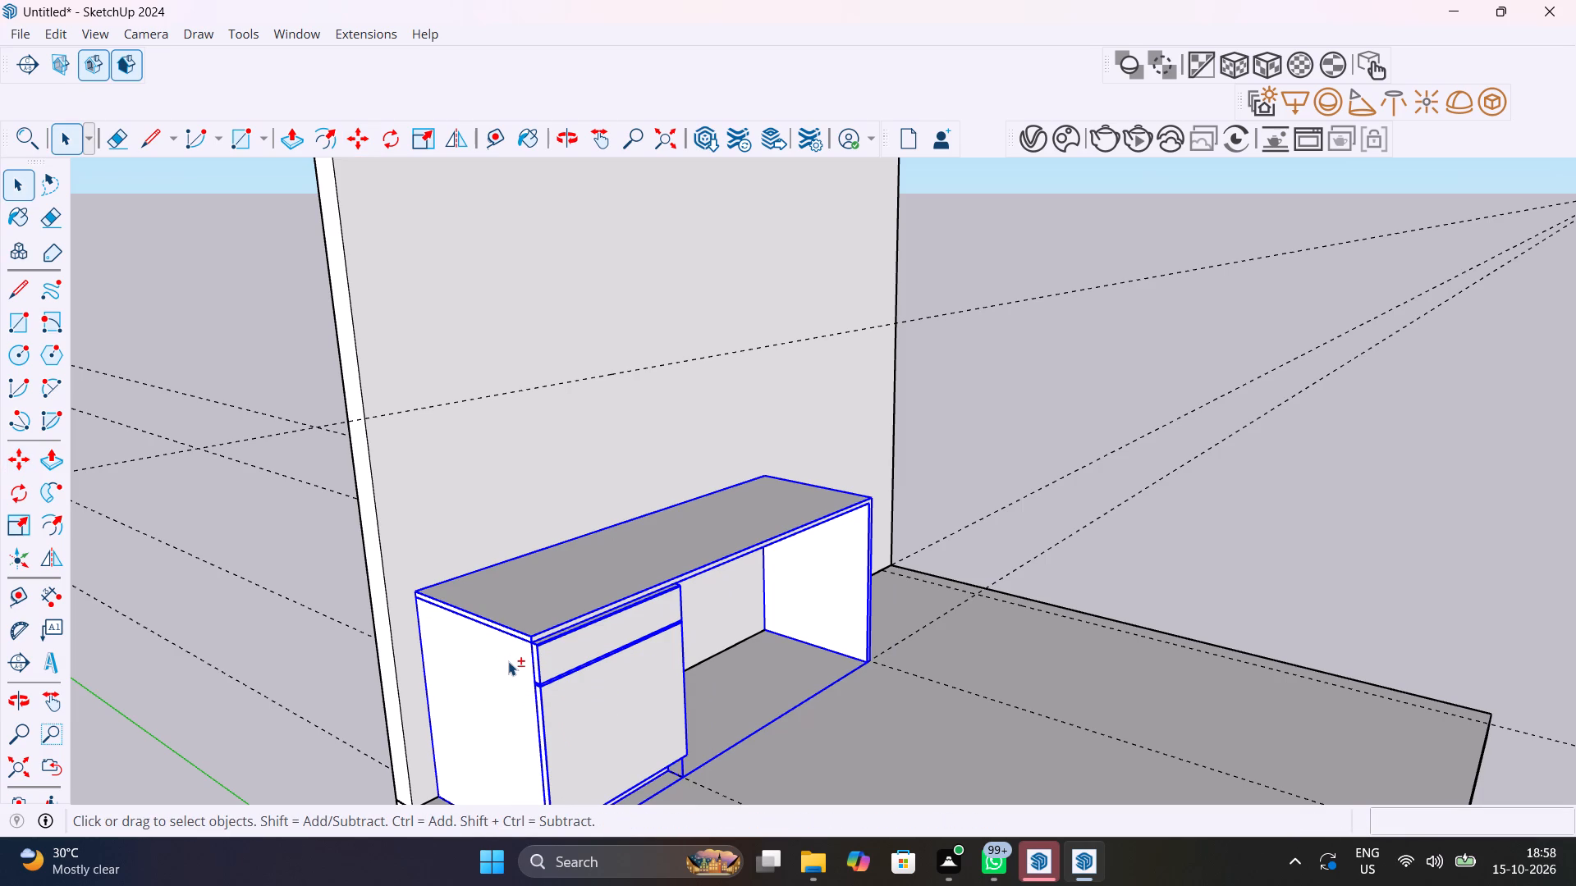
key(m)
scroll(508, 661, left, 1)
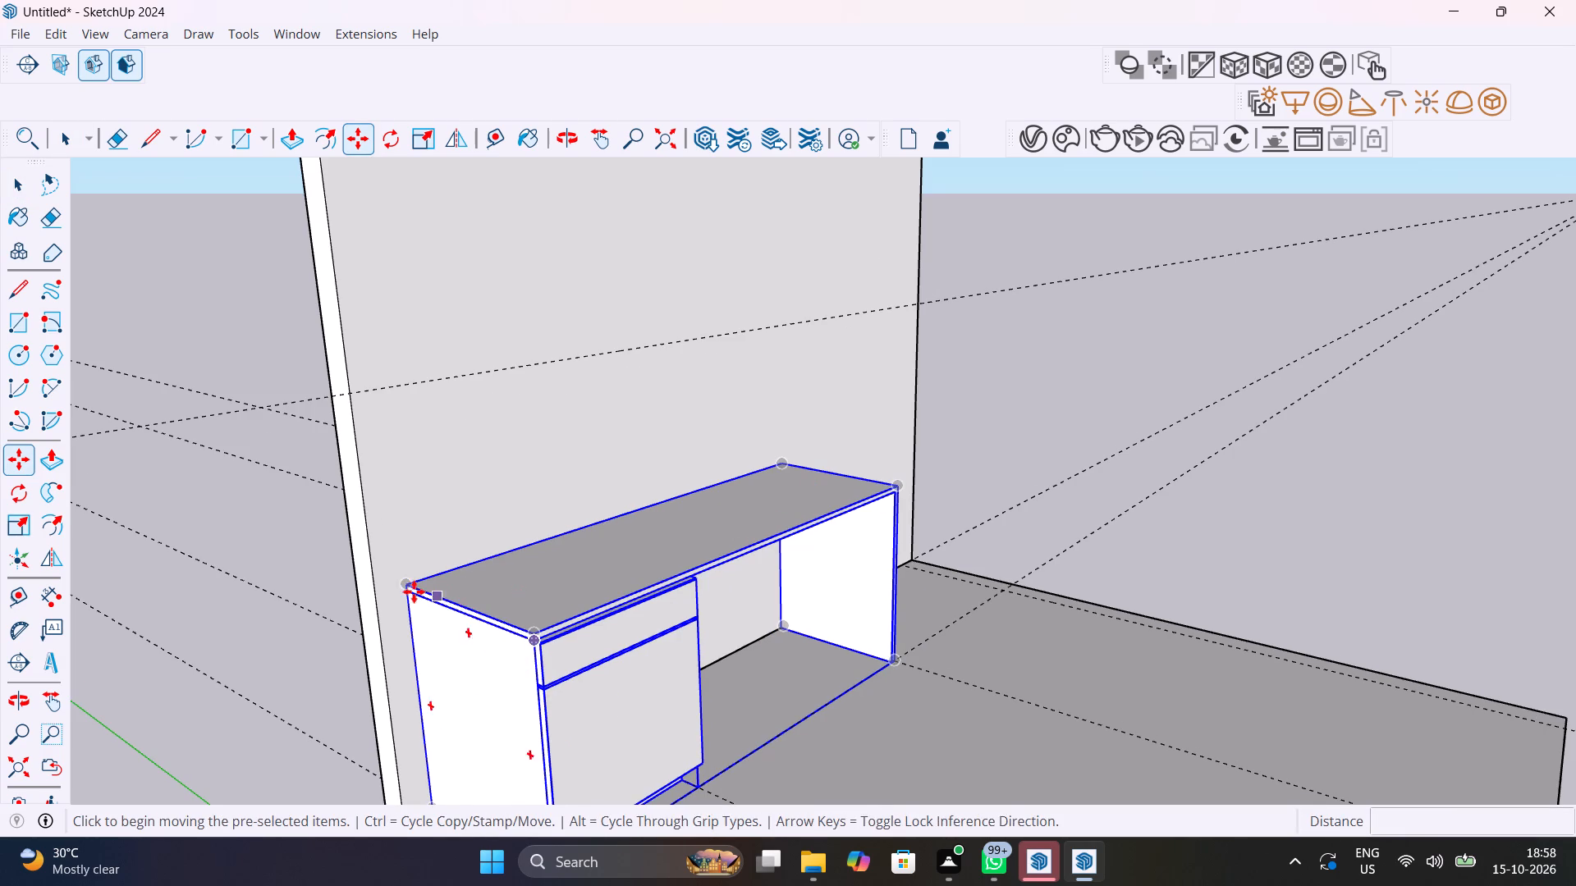
click(410, 590)
scroll(514, 636, down, 4)
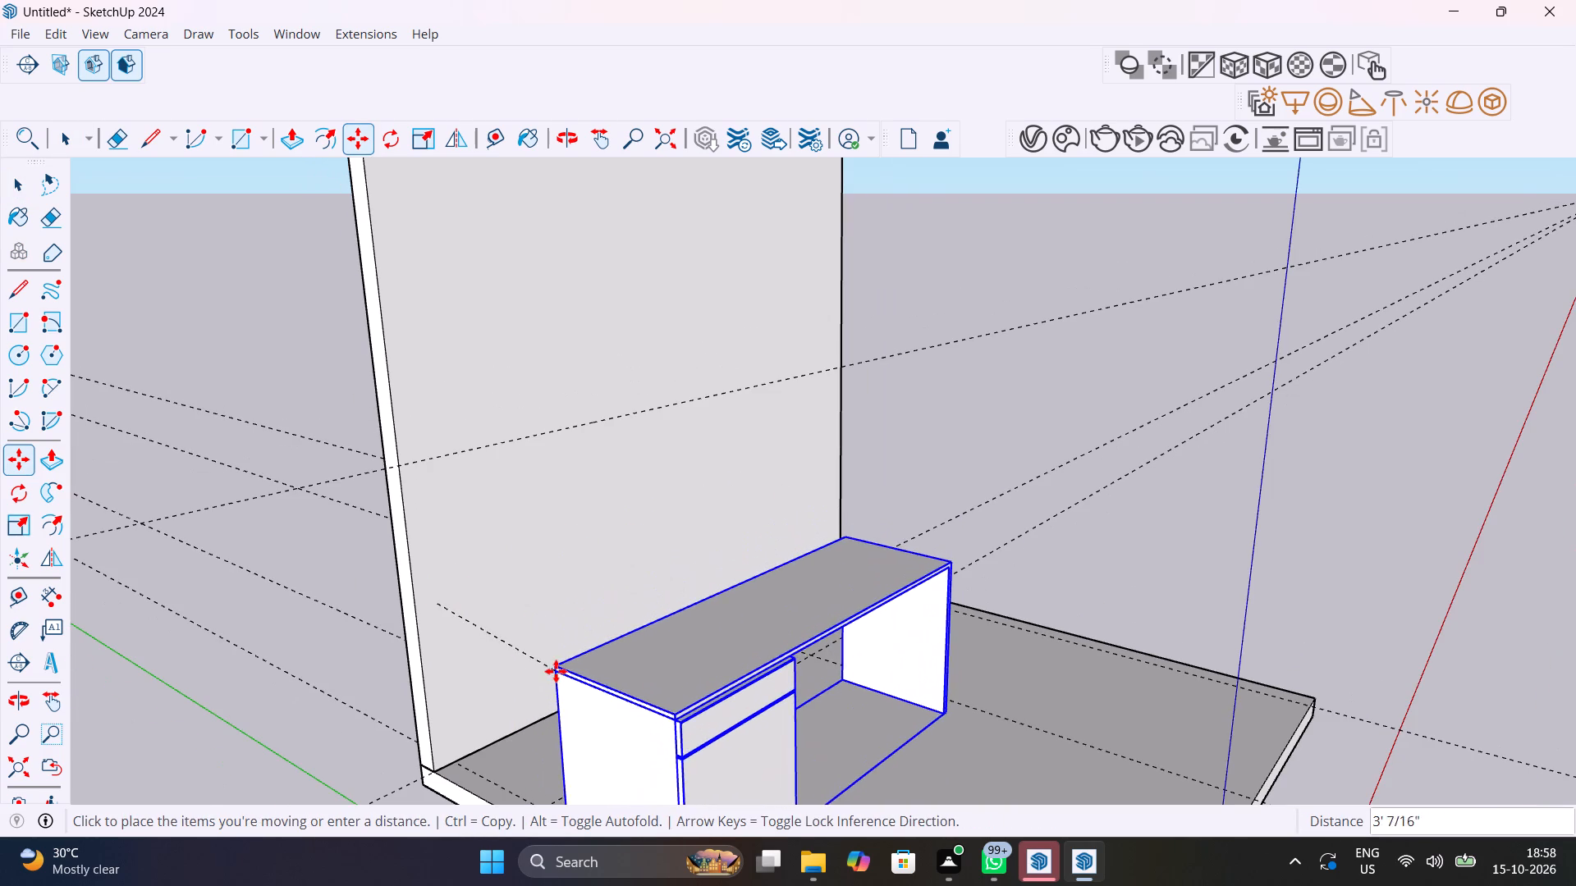
click(802, 705)
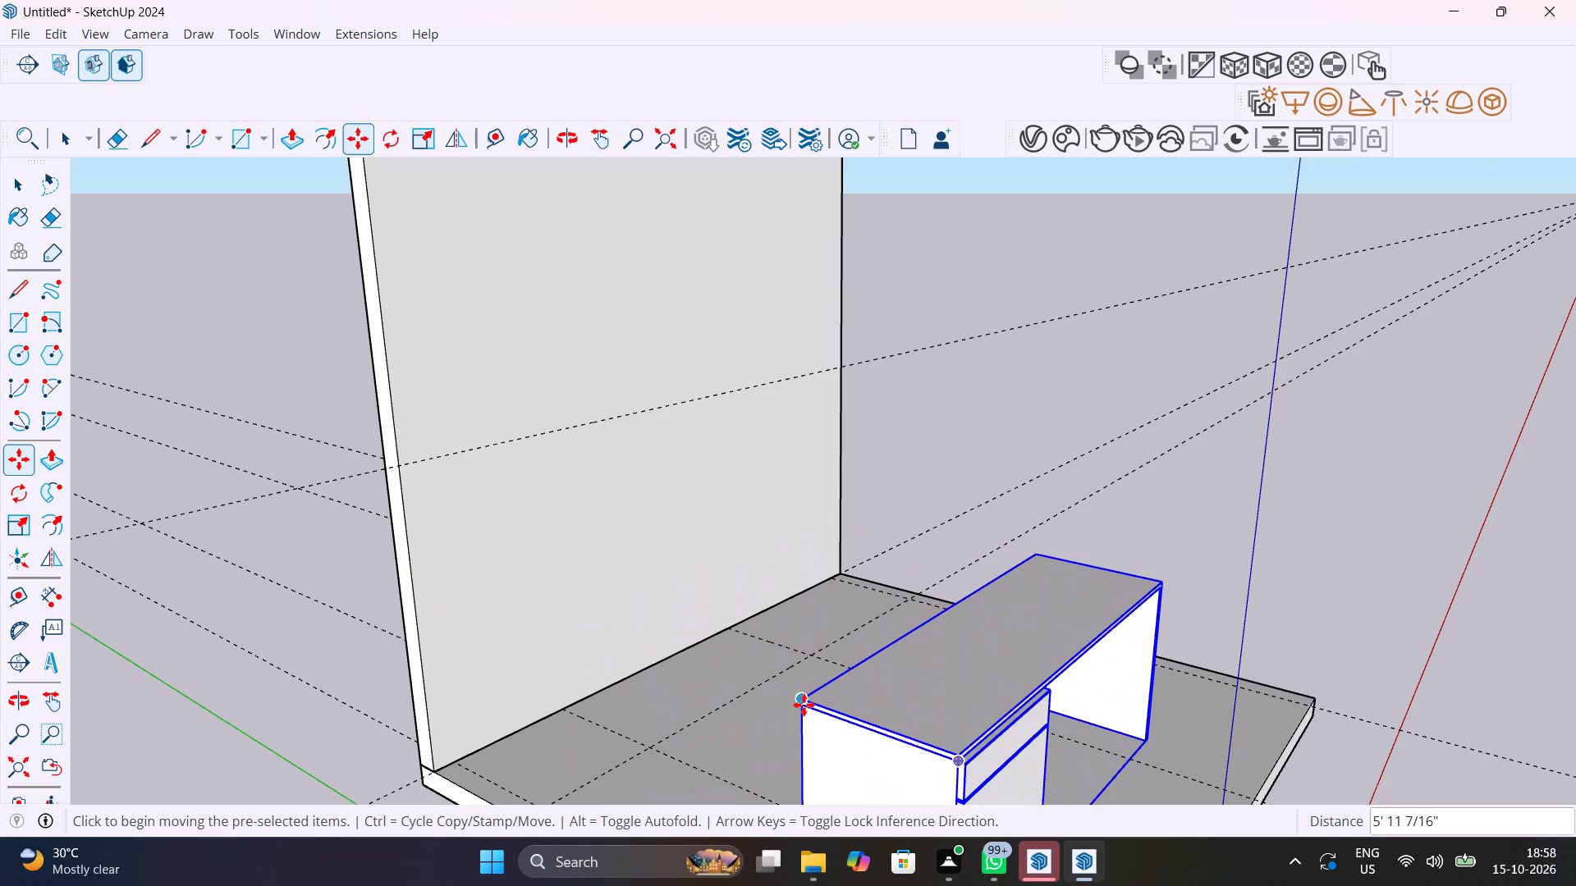
key(space)
Draw a rectangle on the wall about 2' 9" wide and 4' 7" high, from a floor guide's end up to the horizontal guide.
middle_drag(713, 638, 441, 692)
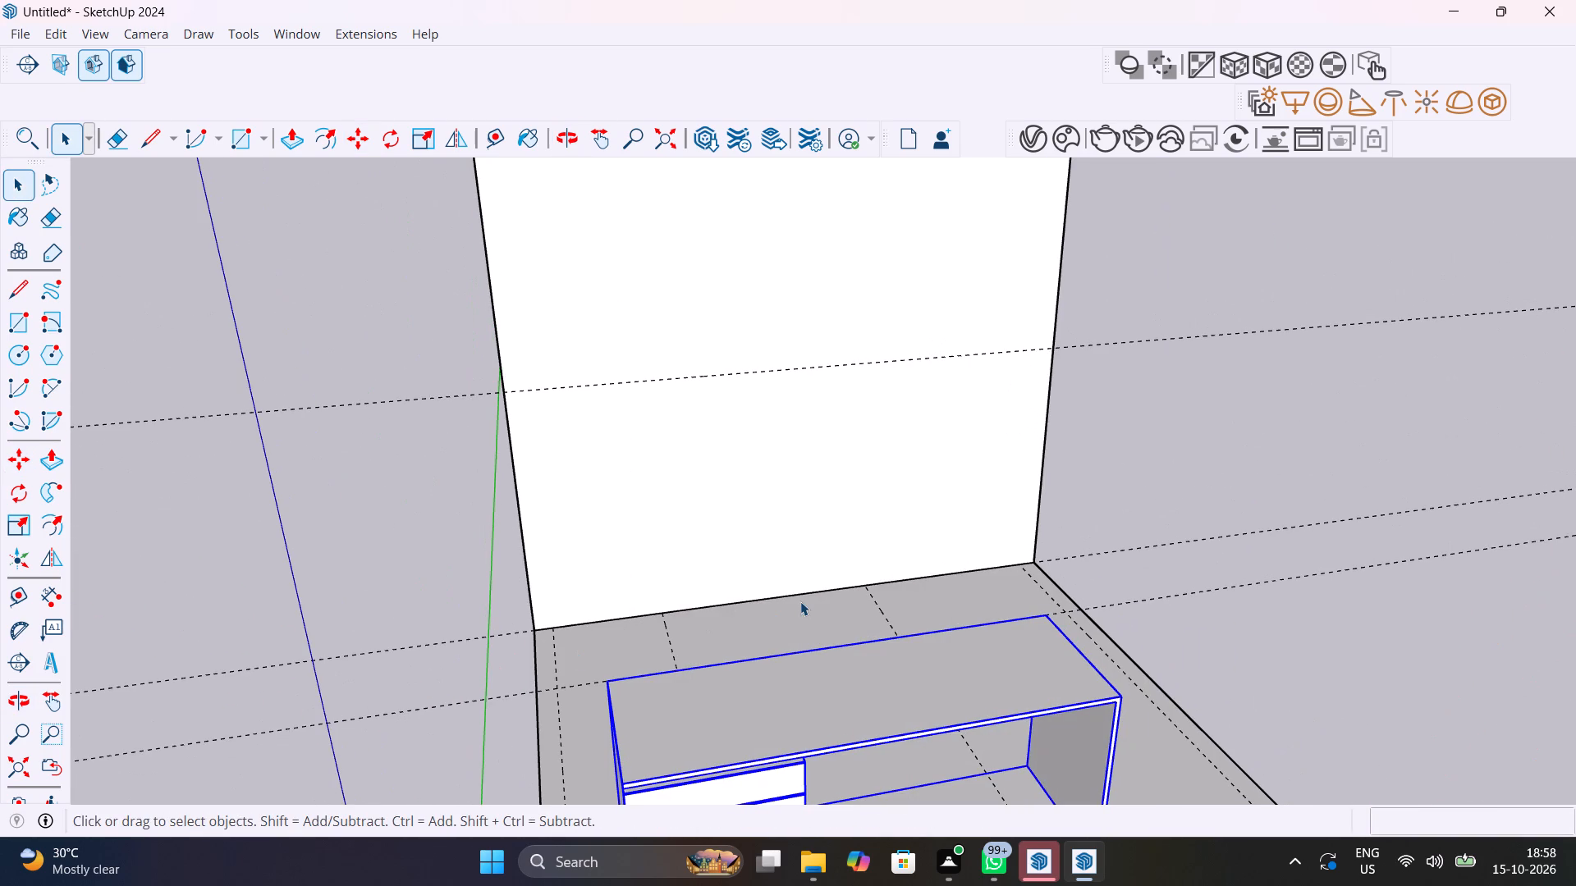
scroll(885, 525, up, 4)
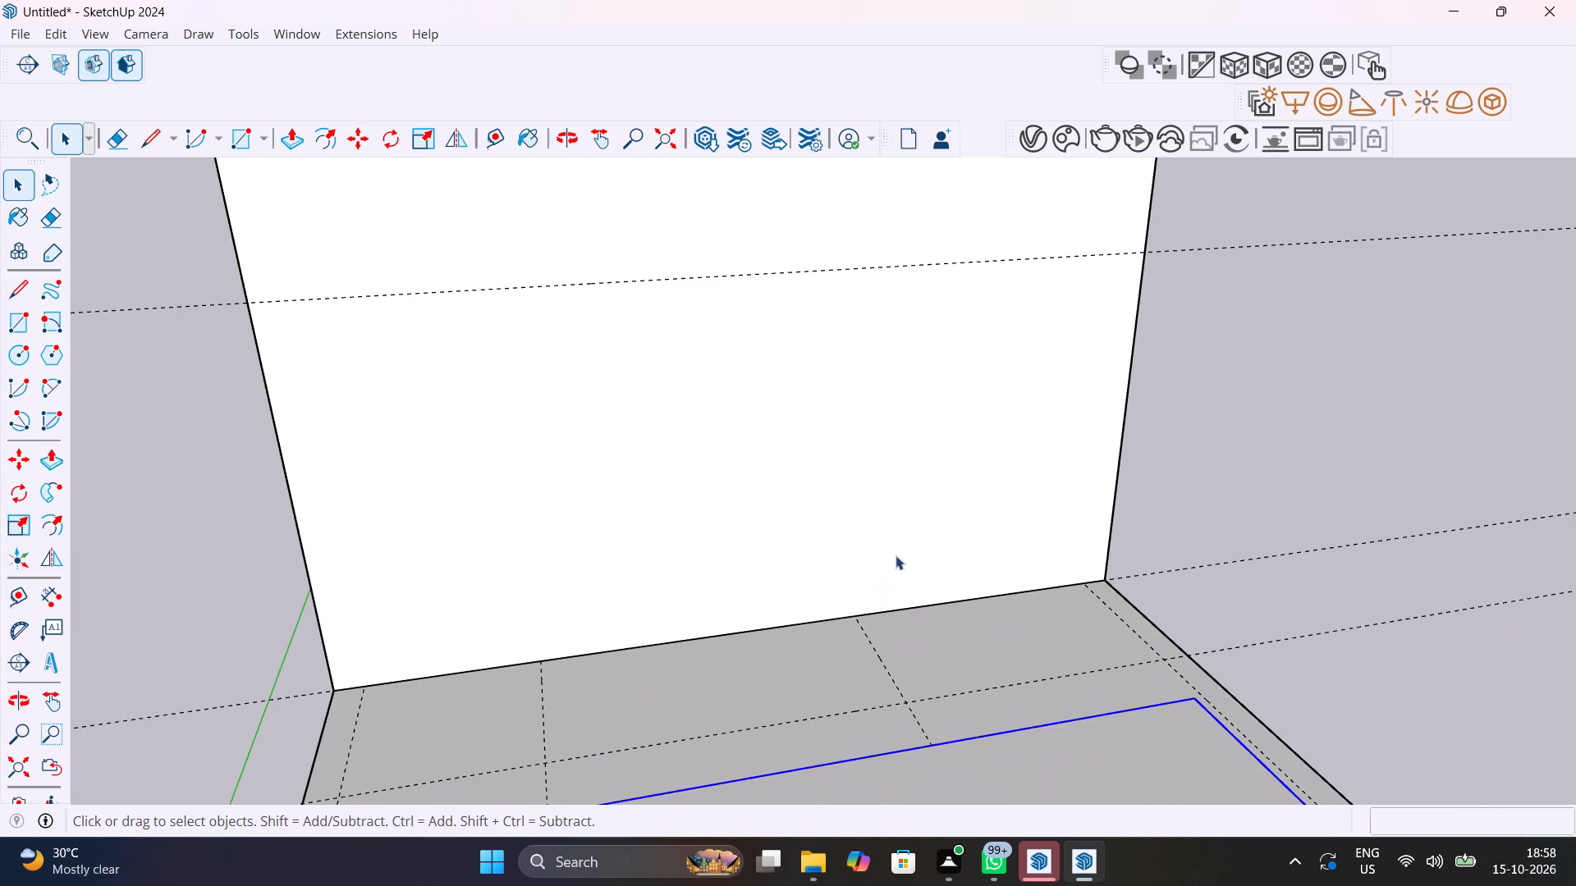
shift+middle_drag(896, 555, 961, 586)
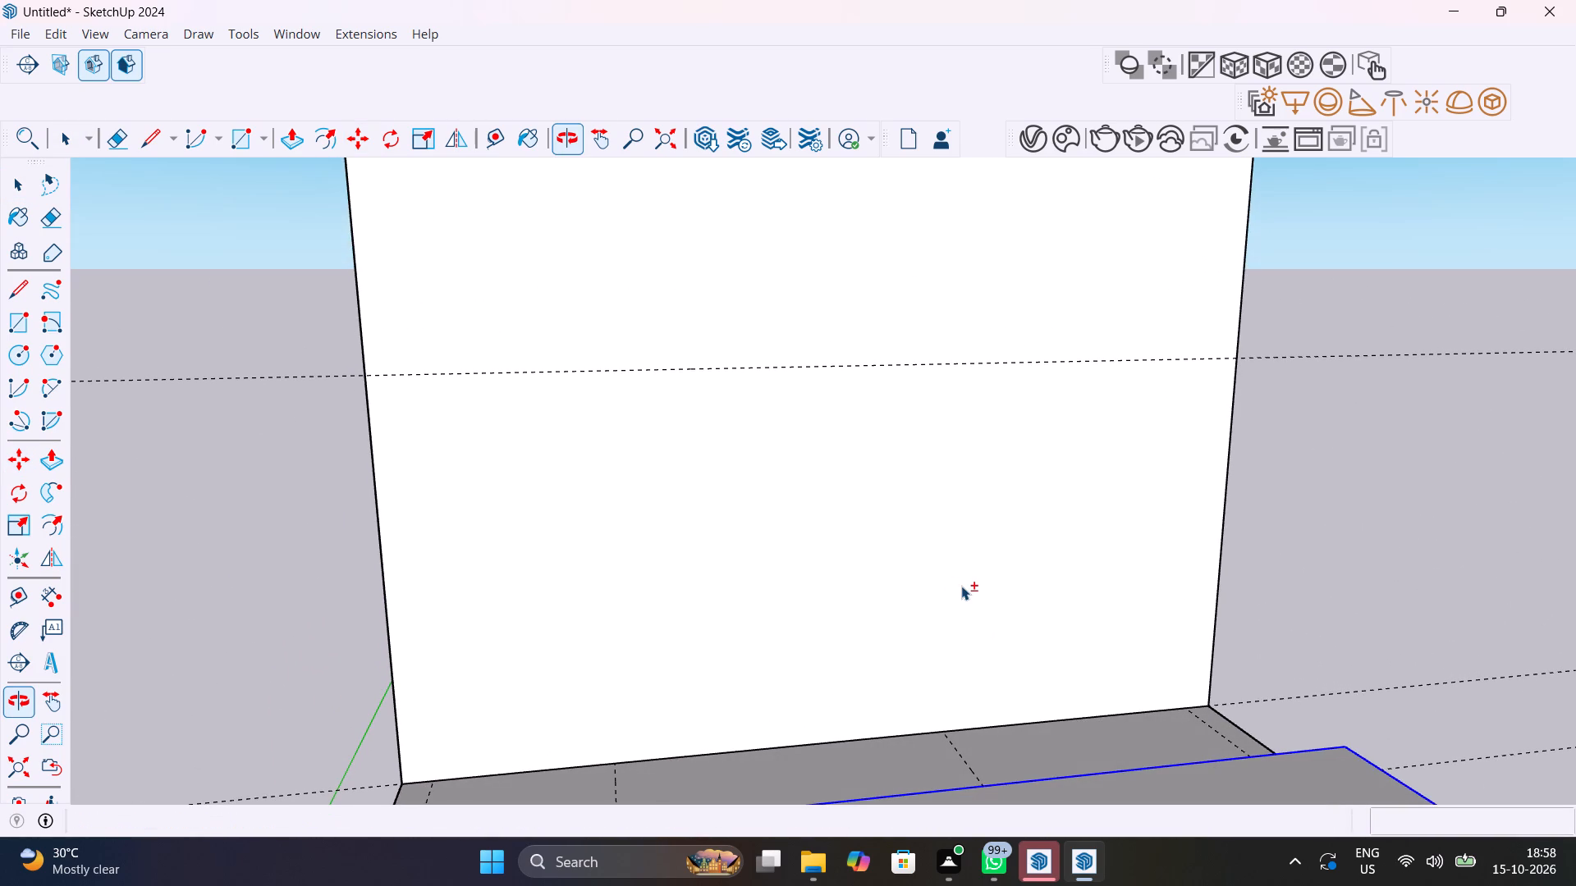
key(r)
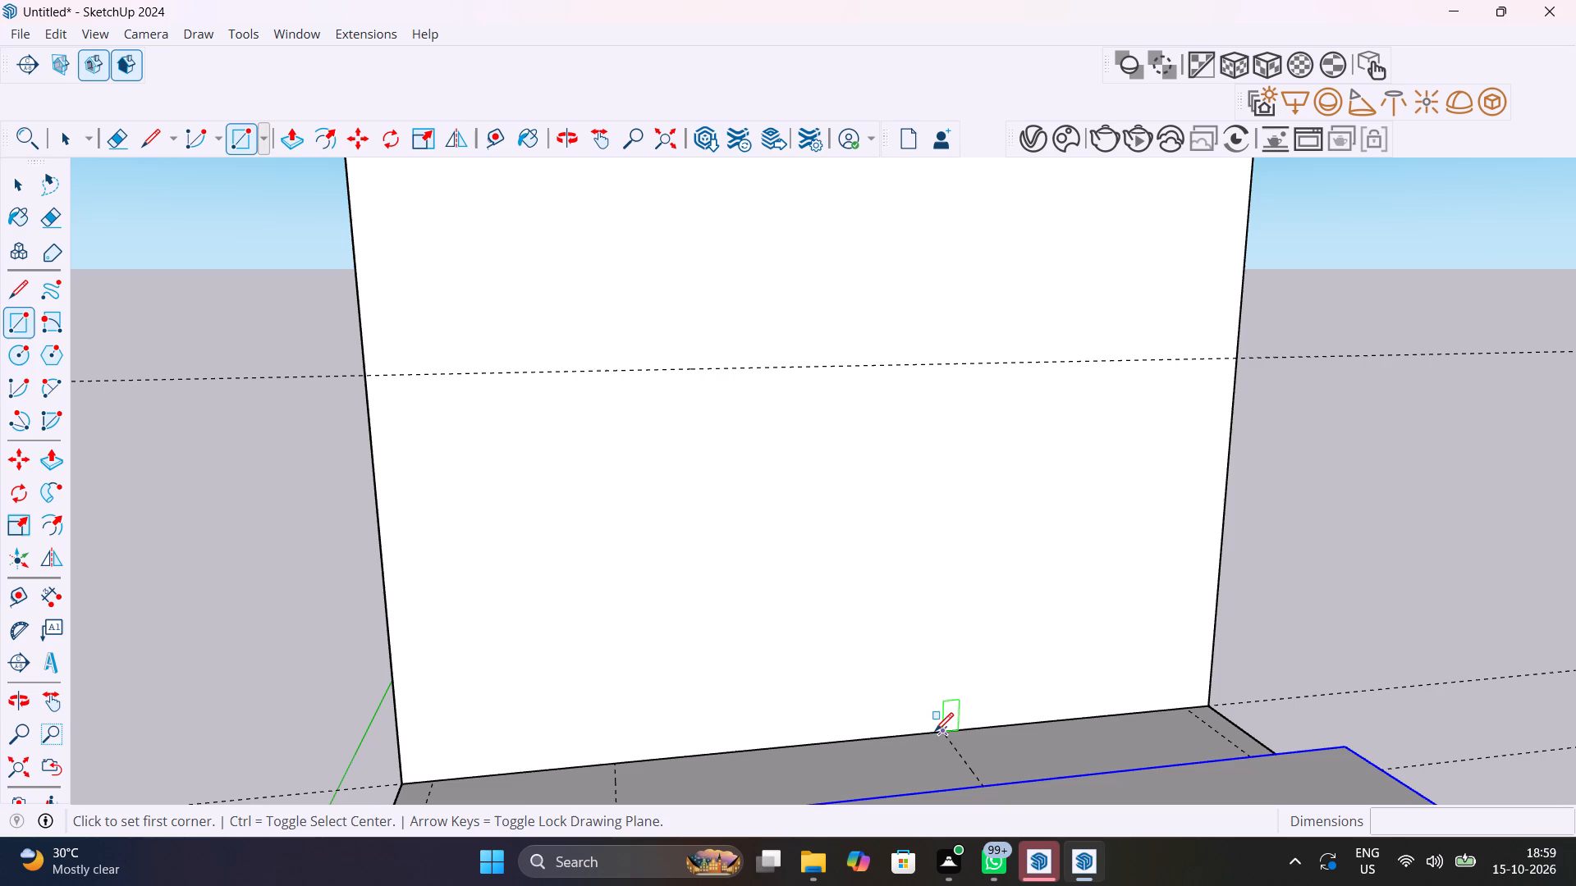
click(935, 731)
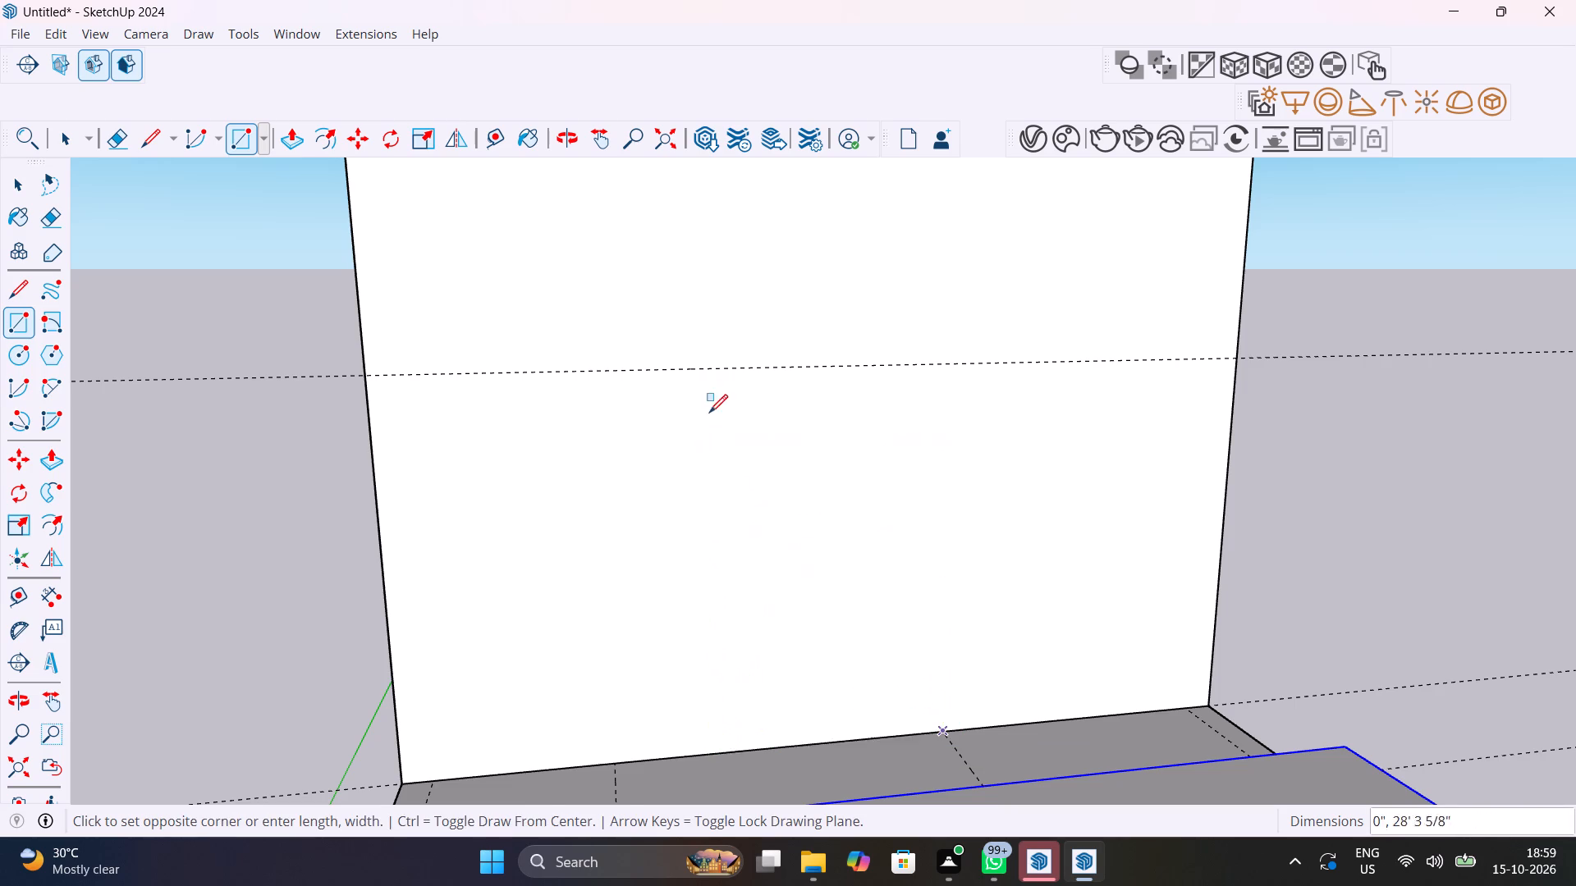
click(715, 370)
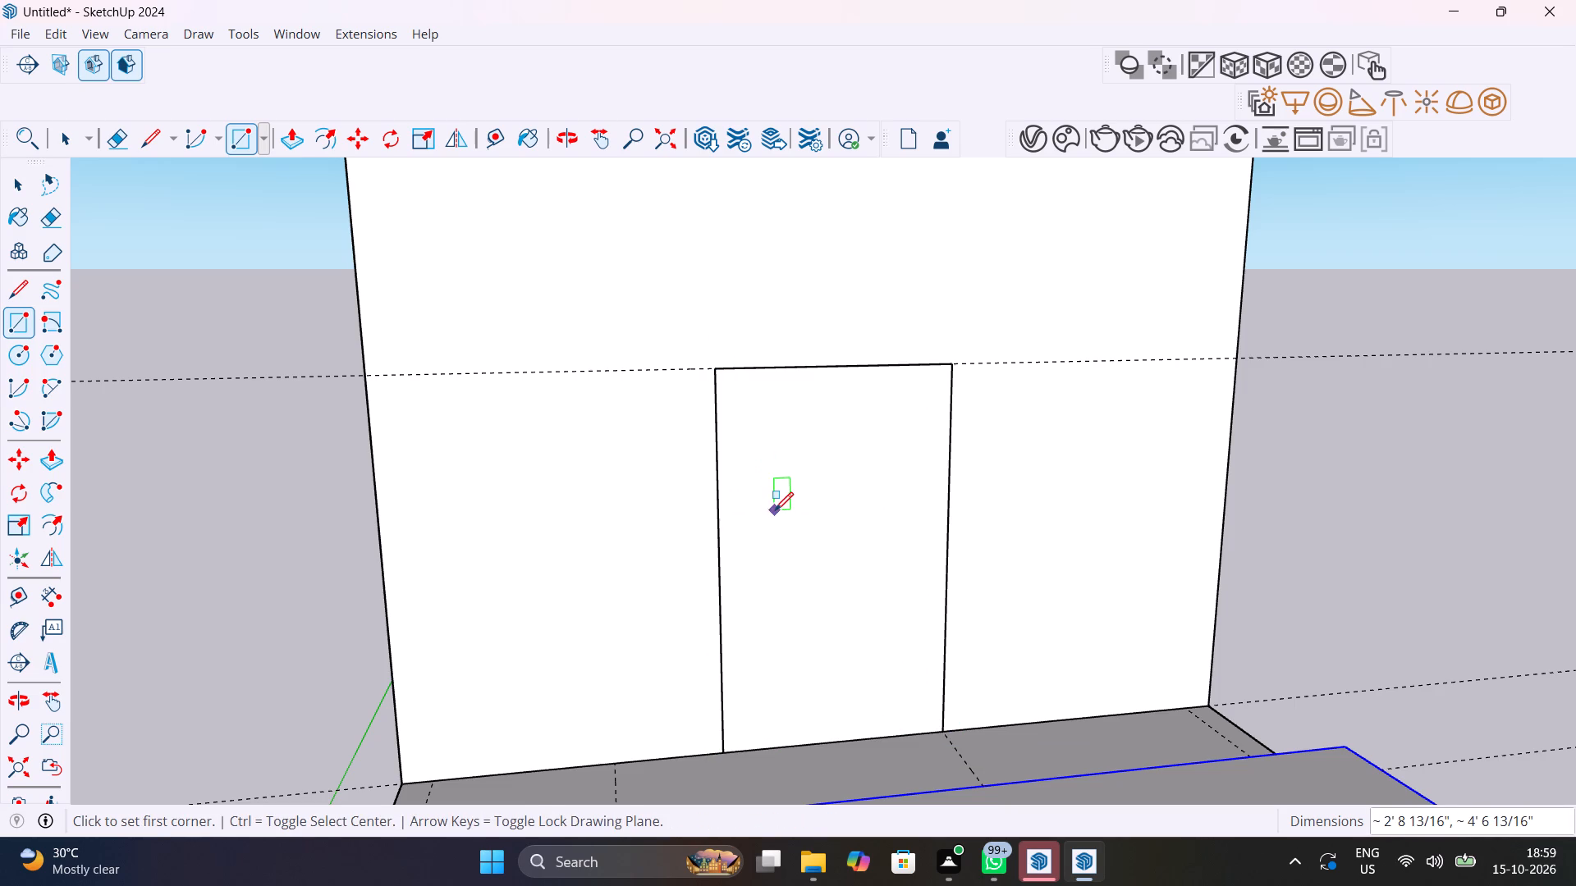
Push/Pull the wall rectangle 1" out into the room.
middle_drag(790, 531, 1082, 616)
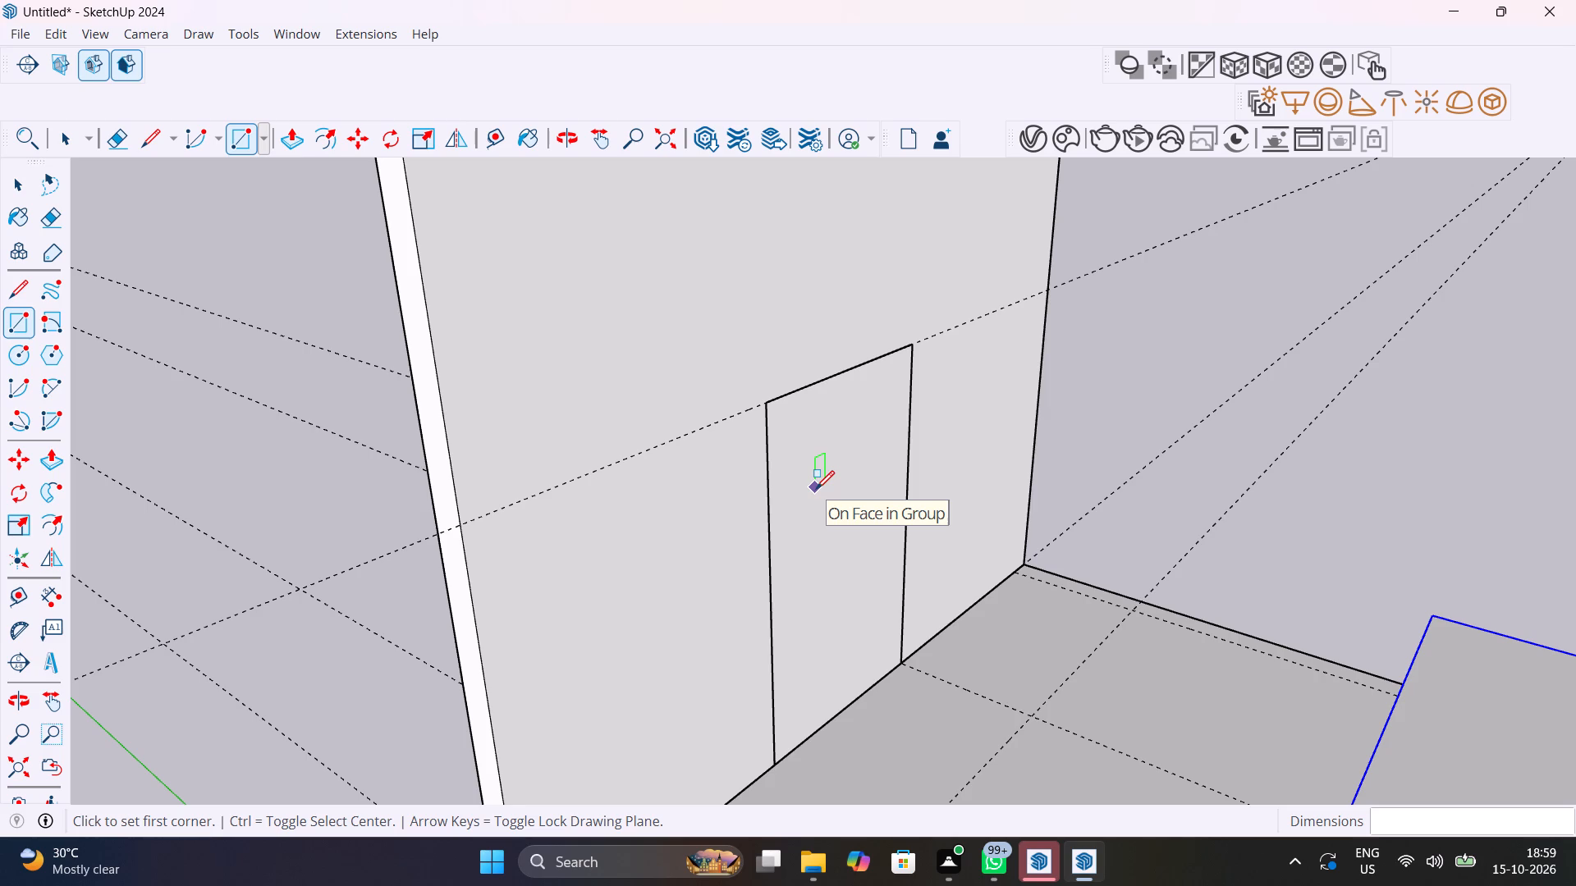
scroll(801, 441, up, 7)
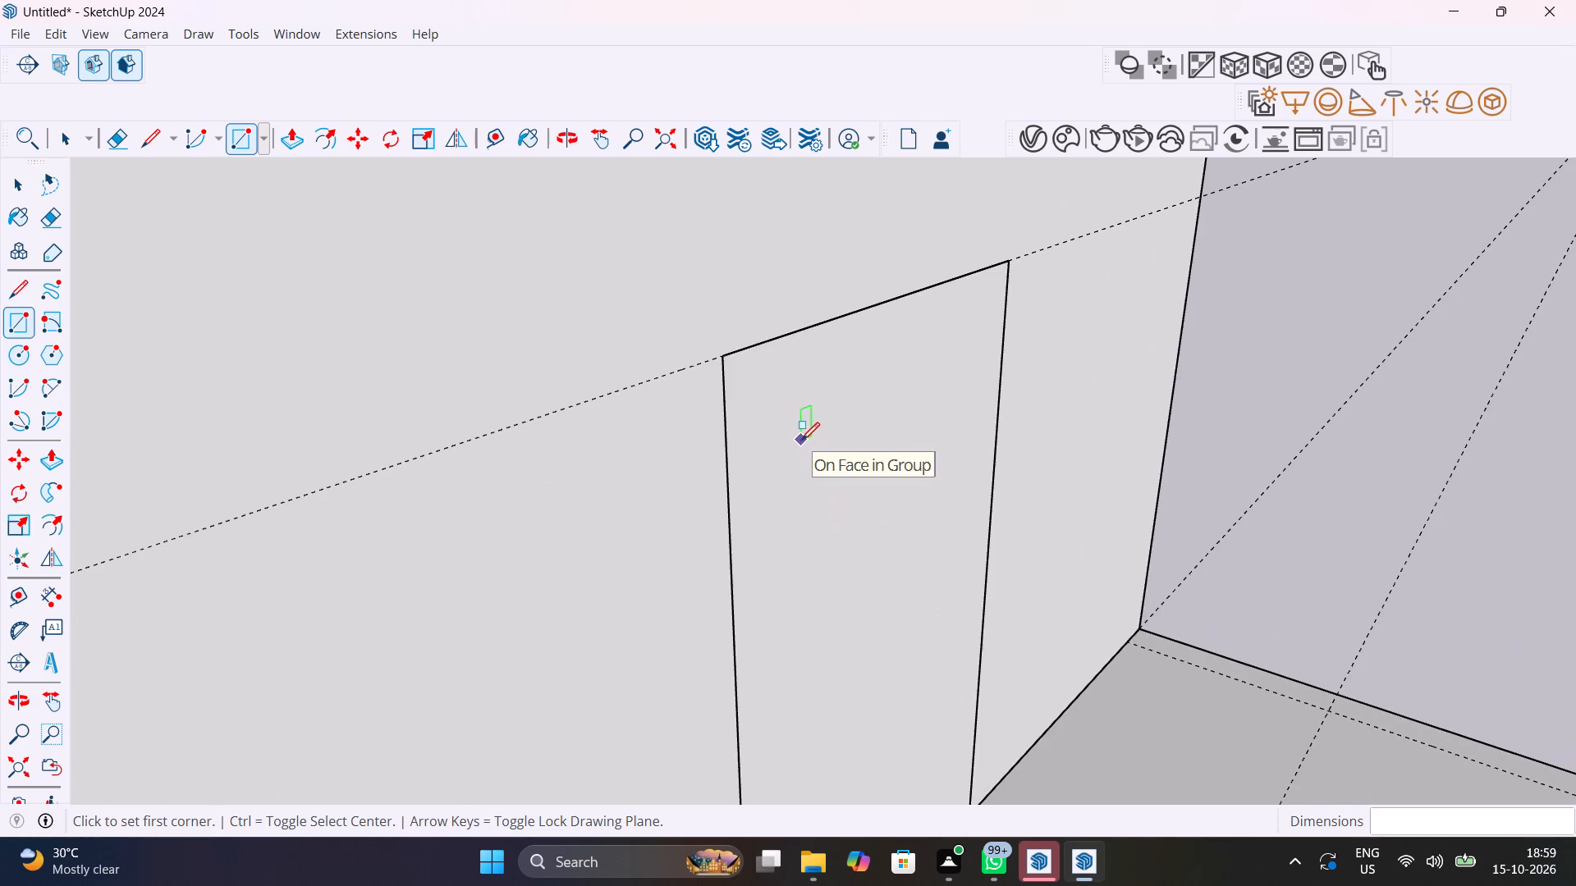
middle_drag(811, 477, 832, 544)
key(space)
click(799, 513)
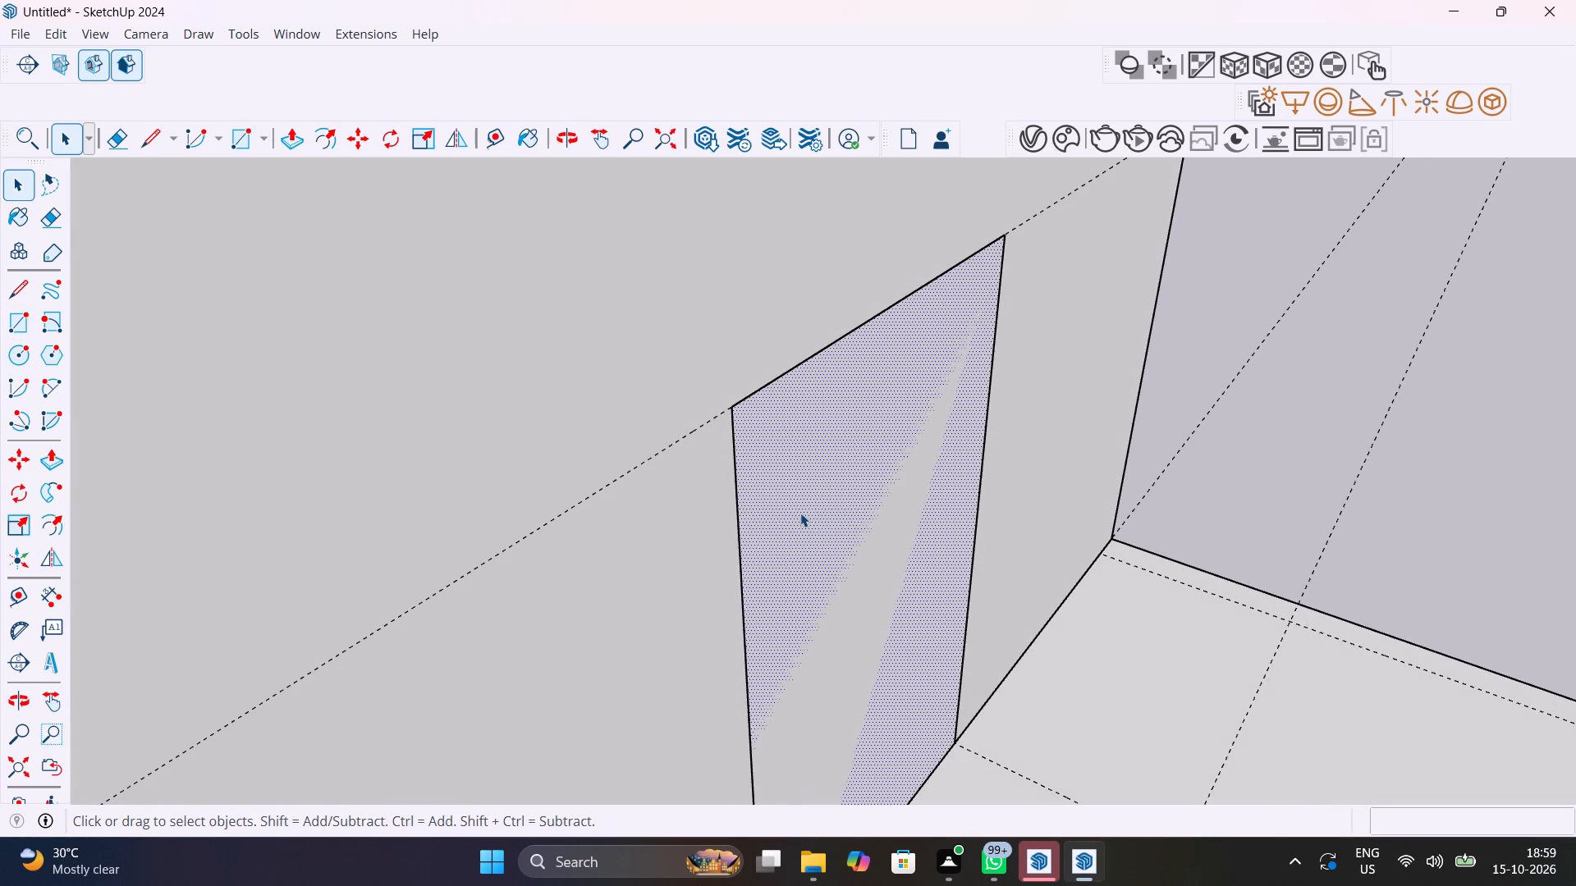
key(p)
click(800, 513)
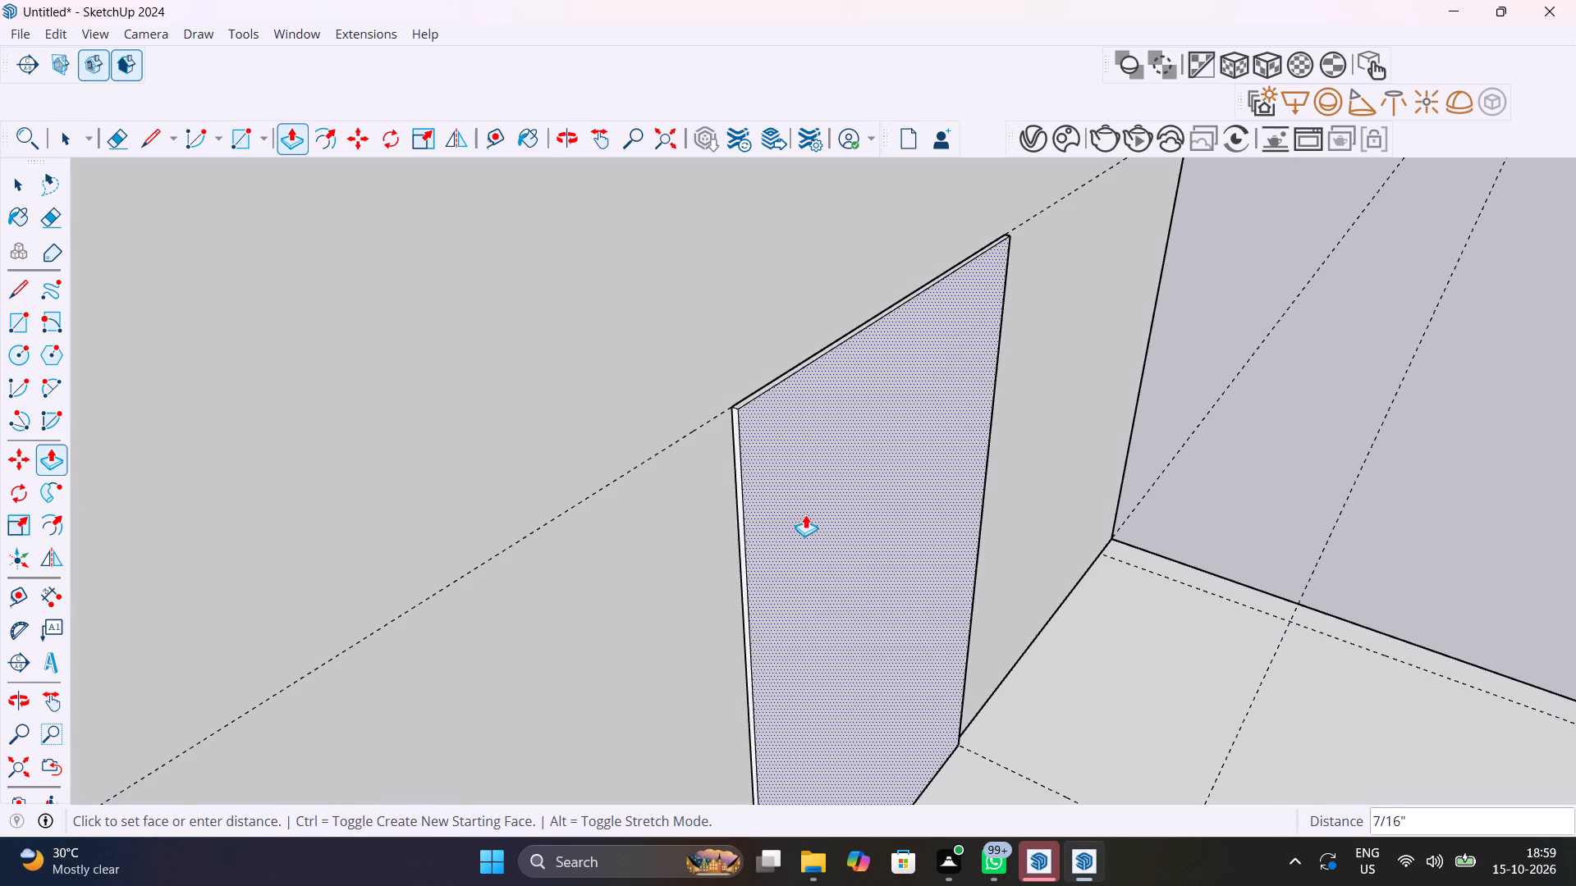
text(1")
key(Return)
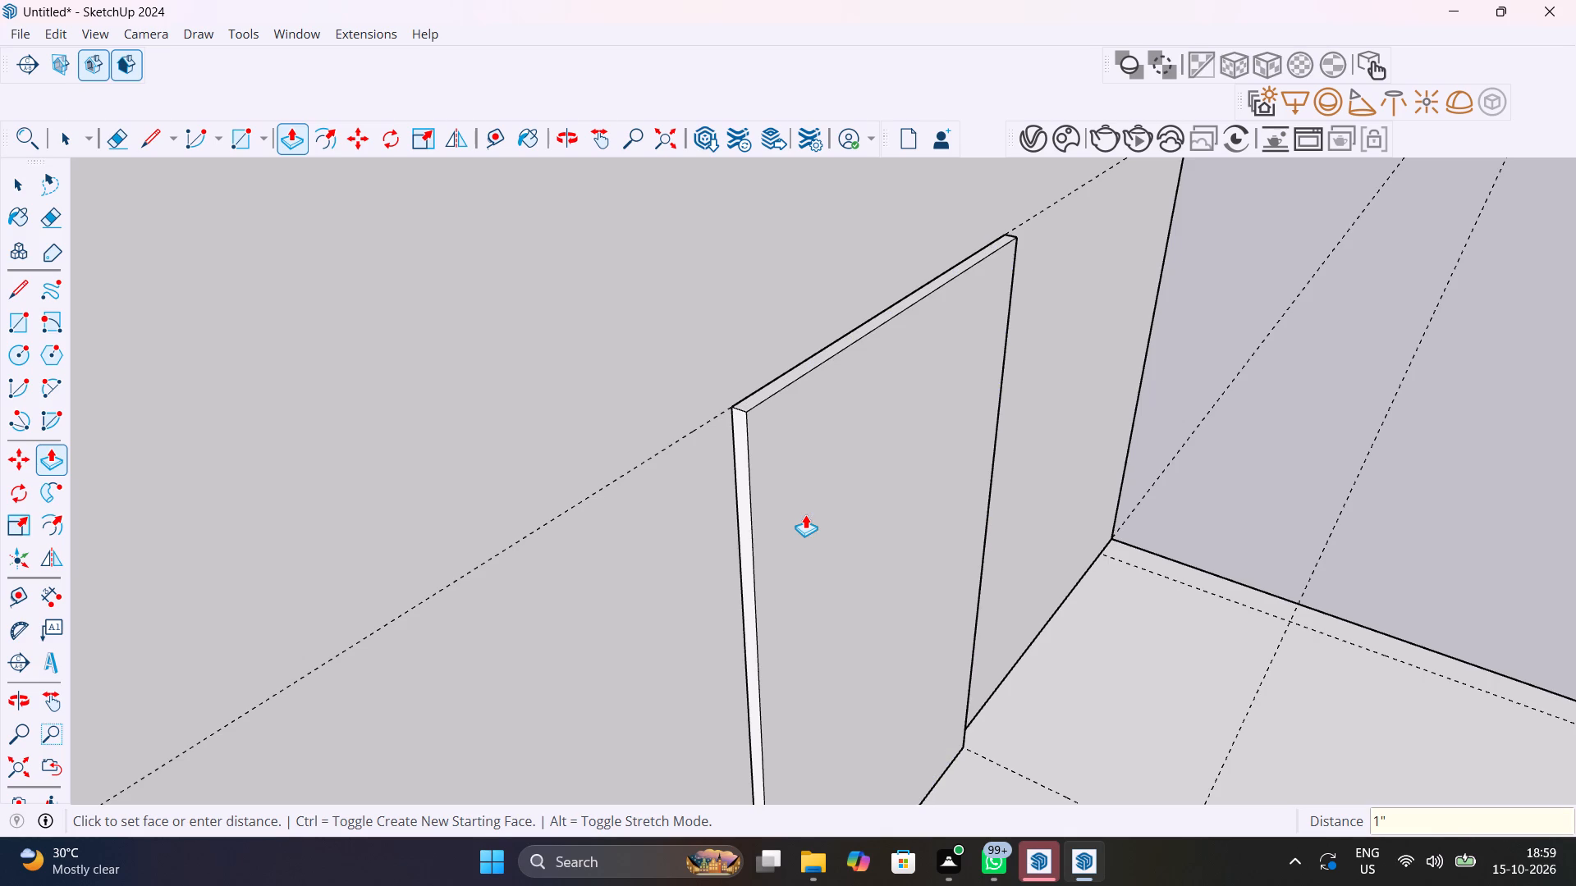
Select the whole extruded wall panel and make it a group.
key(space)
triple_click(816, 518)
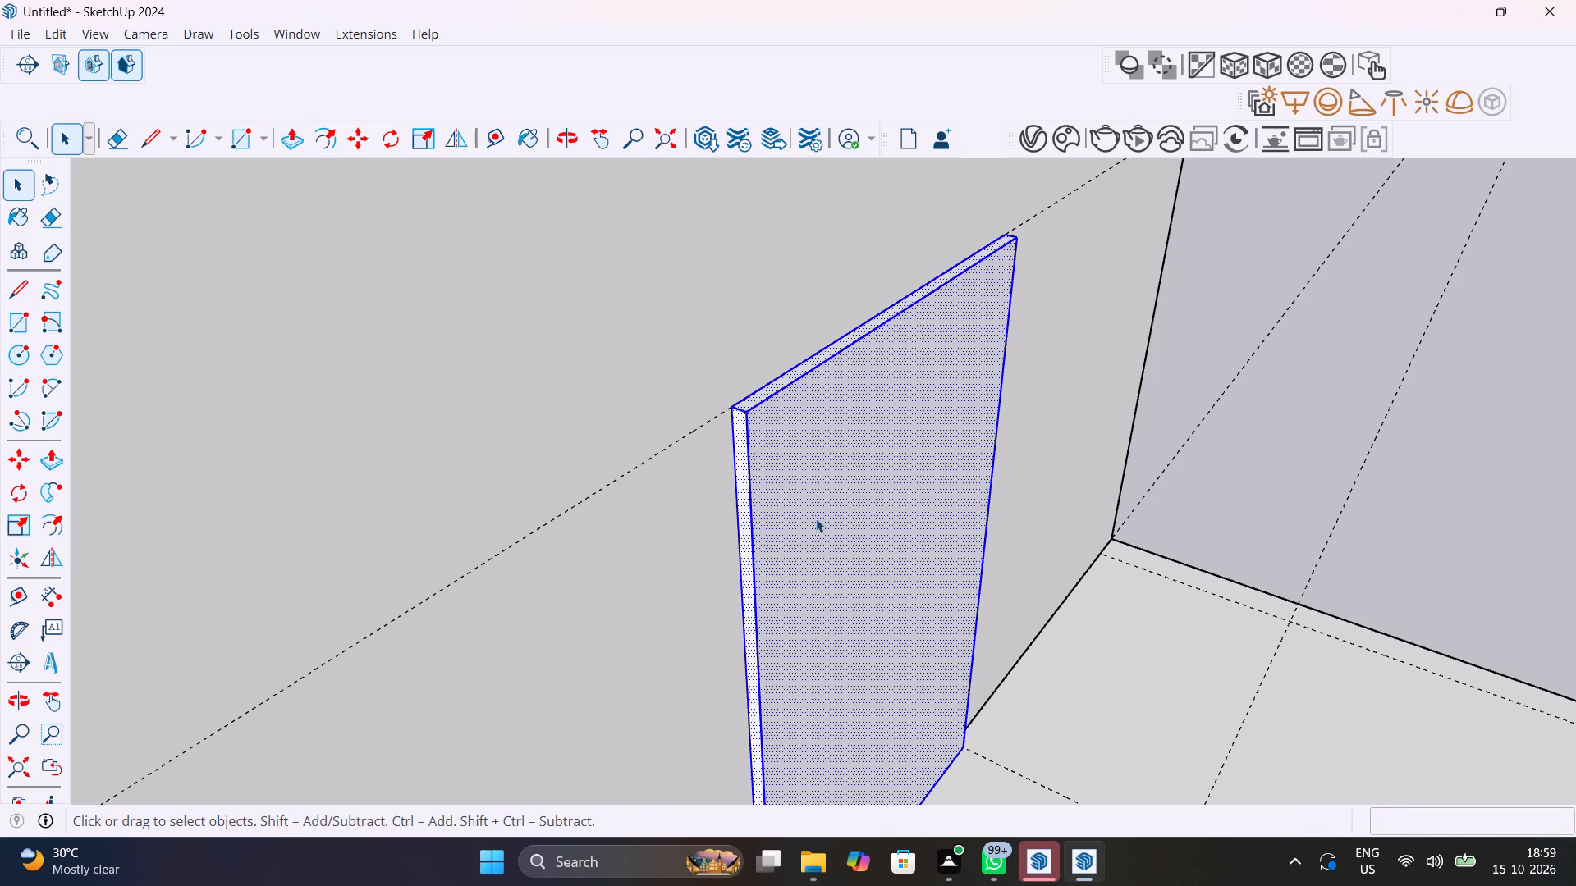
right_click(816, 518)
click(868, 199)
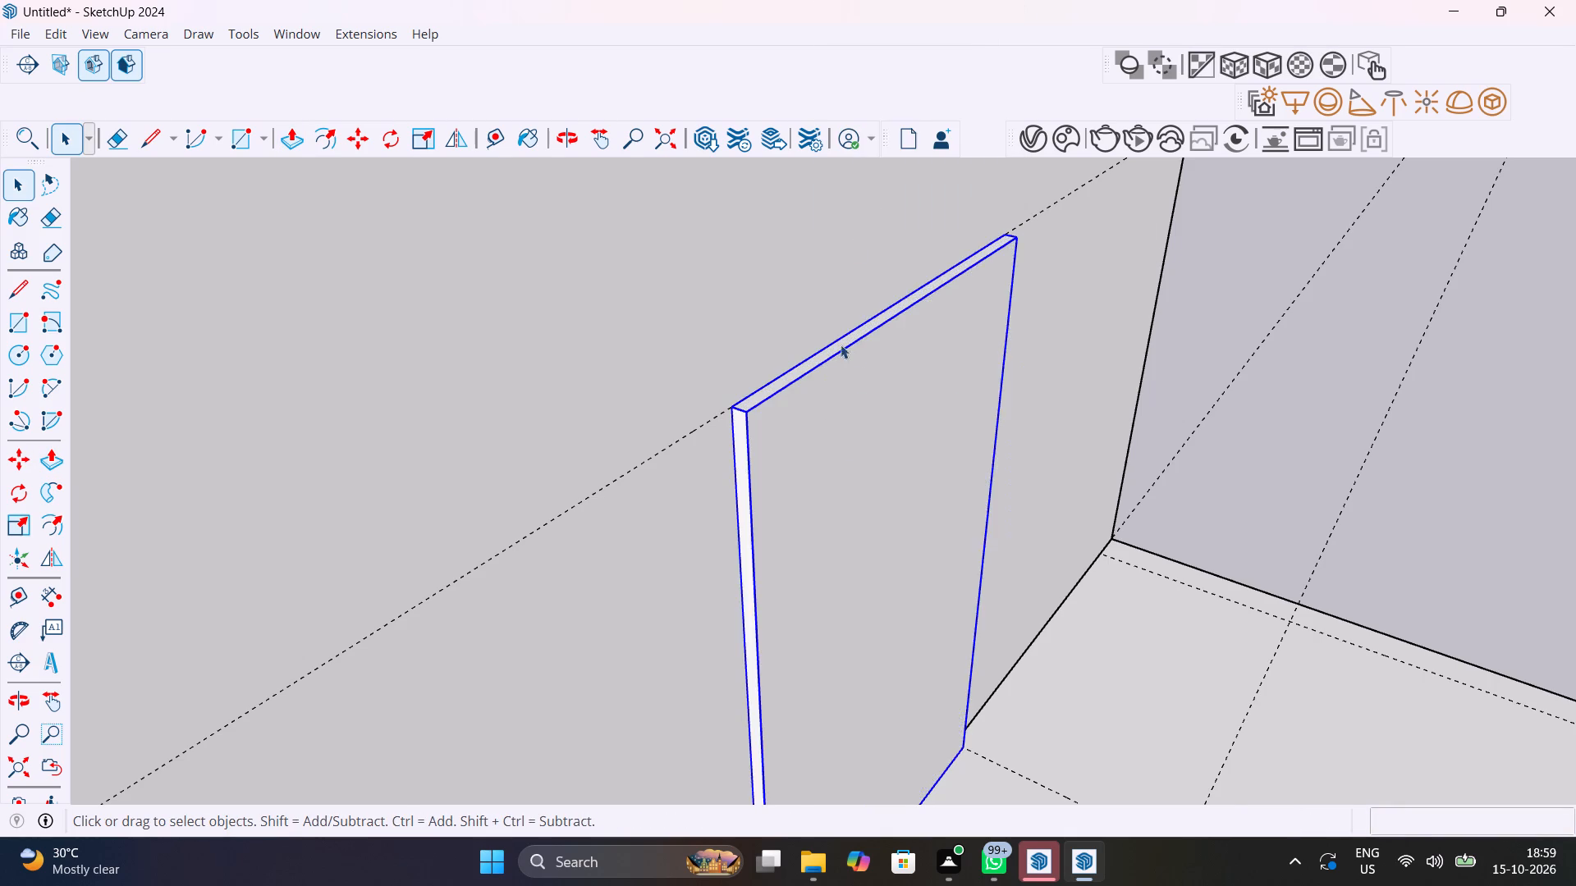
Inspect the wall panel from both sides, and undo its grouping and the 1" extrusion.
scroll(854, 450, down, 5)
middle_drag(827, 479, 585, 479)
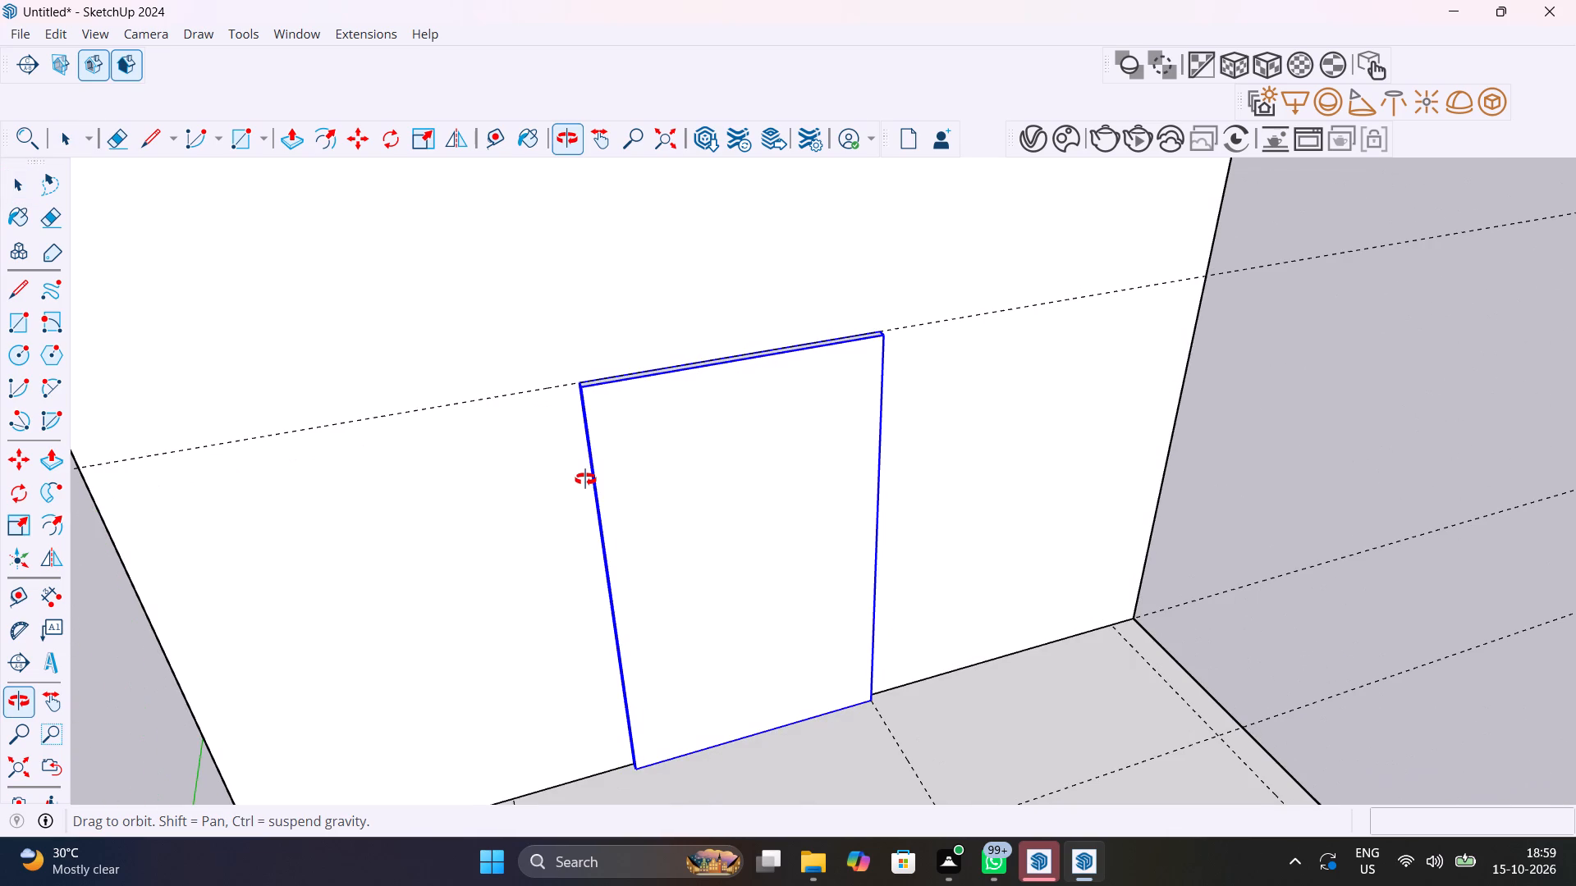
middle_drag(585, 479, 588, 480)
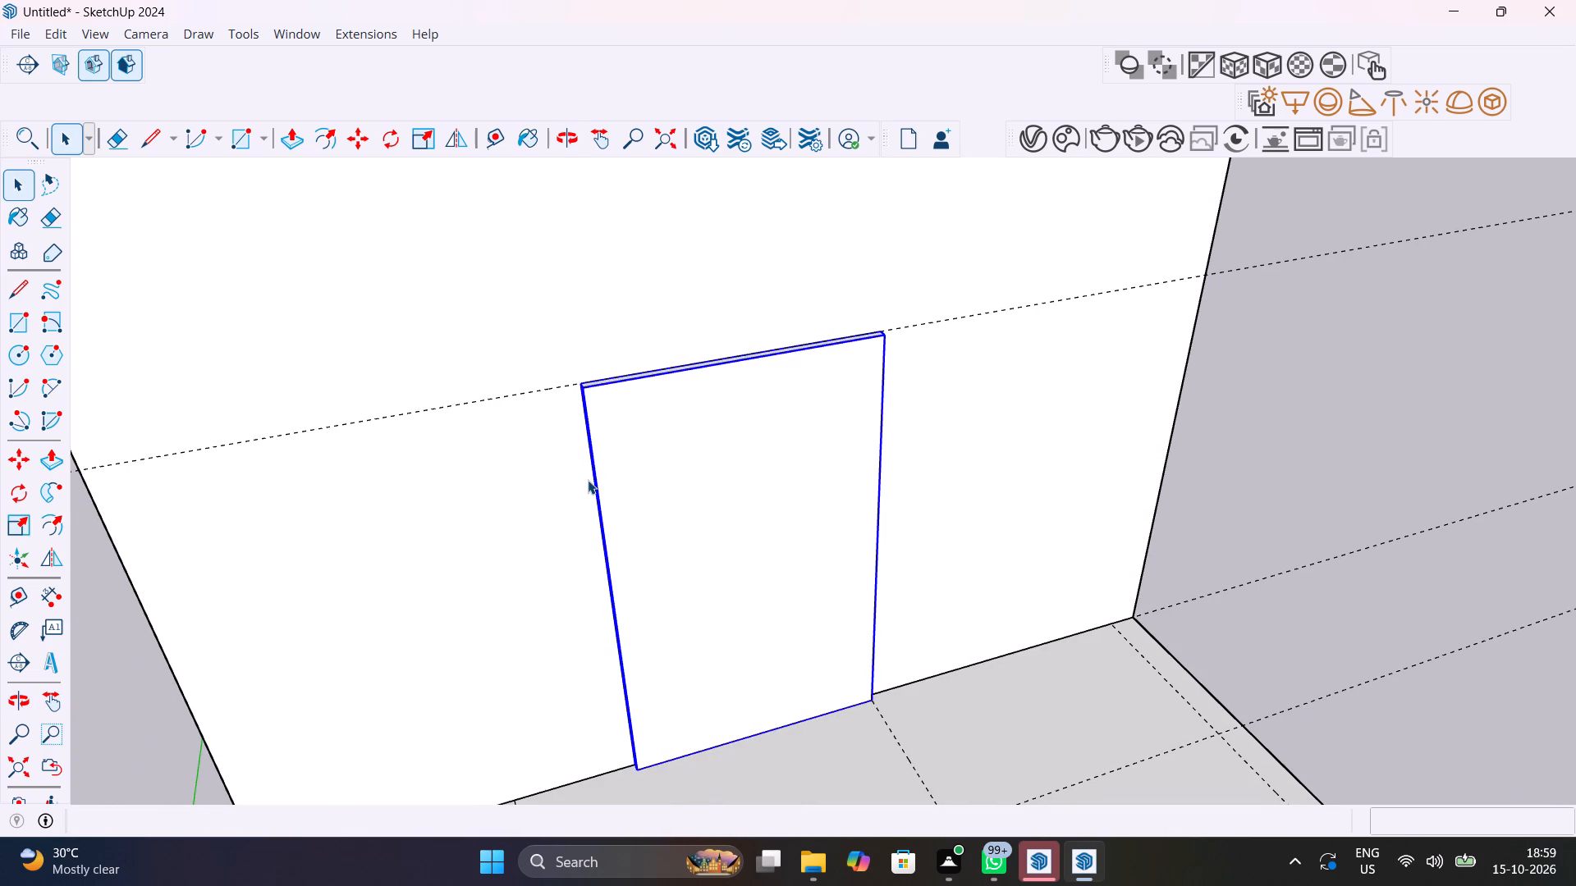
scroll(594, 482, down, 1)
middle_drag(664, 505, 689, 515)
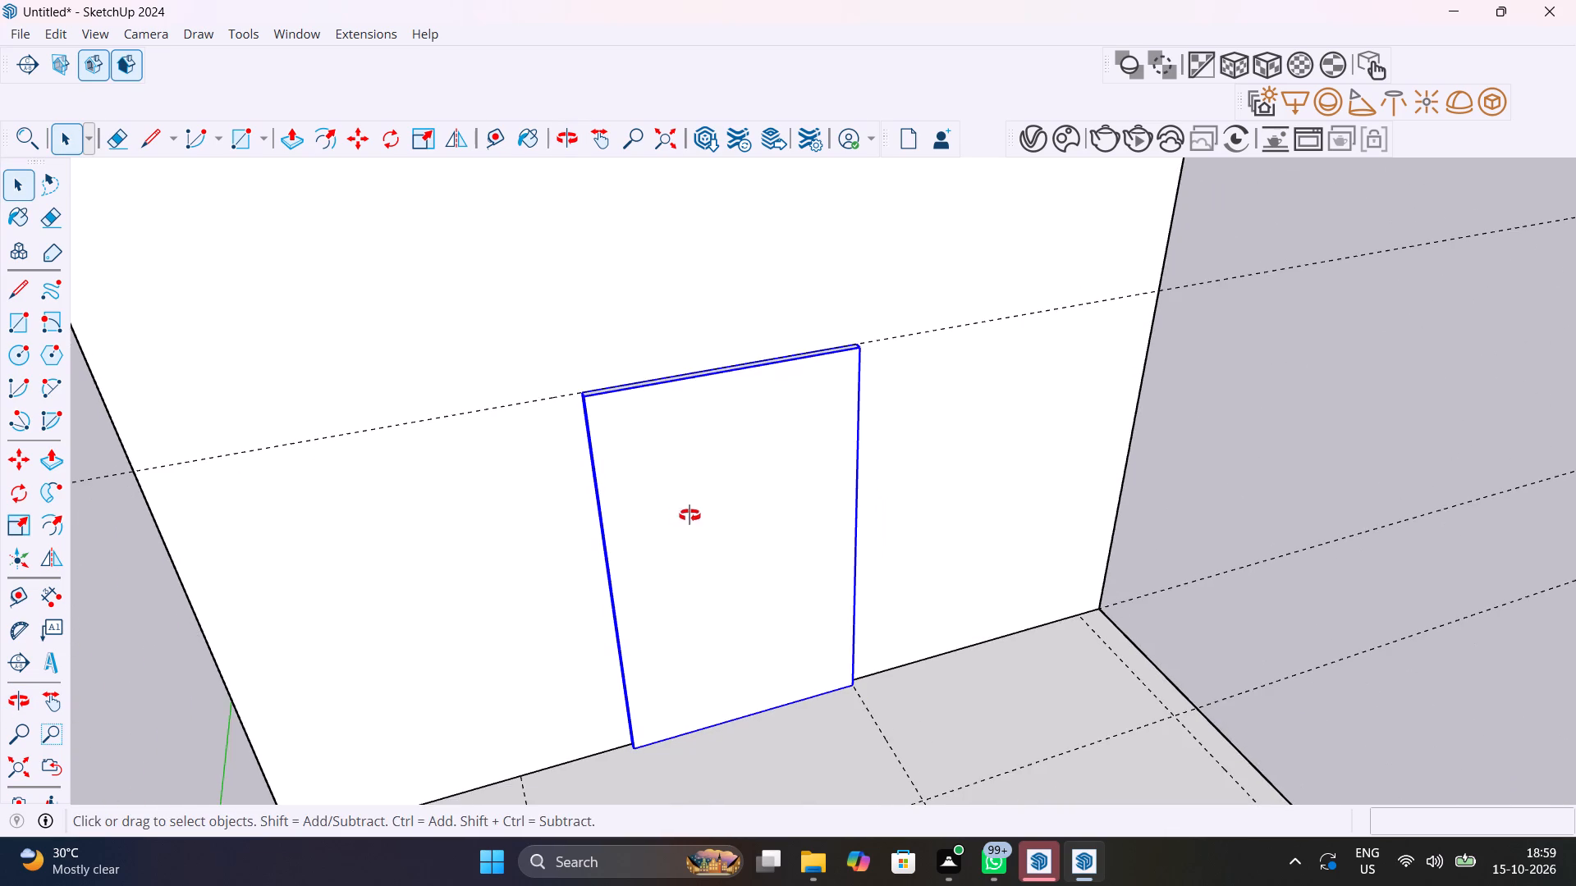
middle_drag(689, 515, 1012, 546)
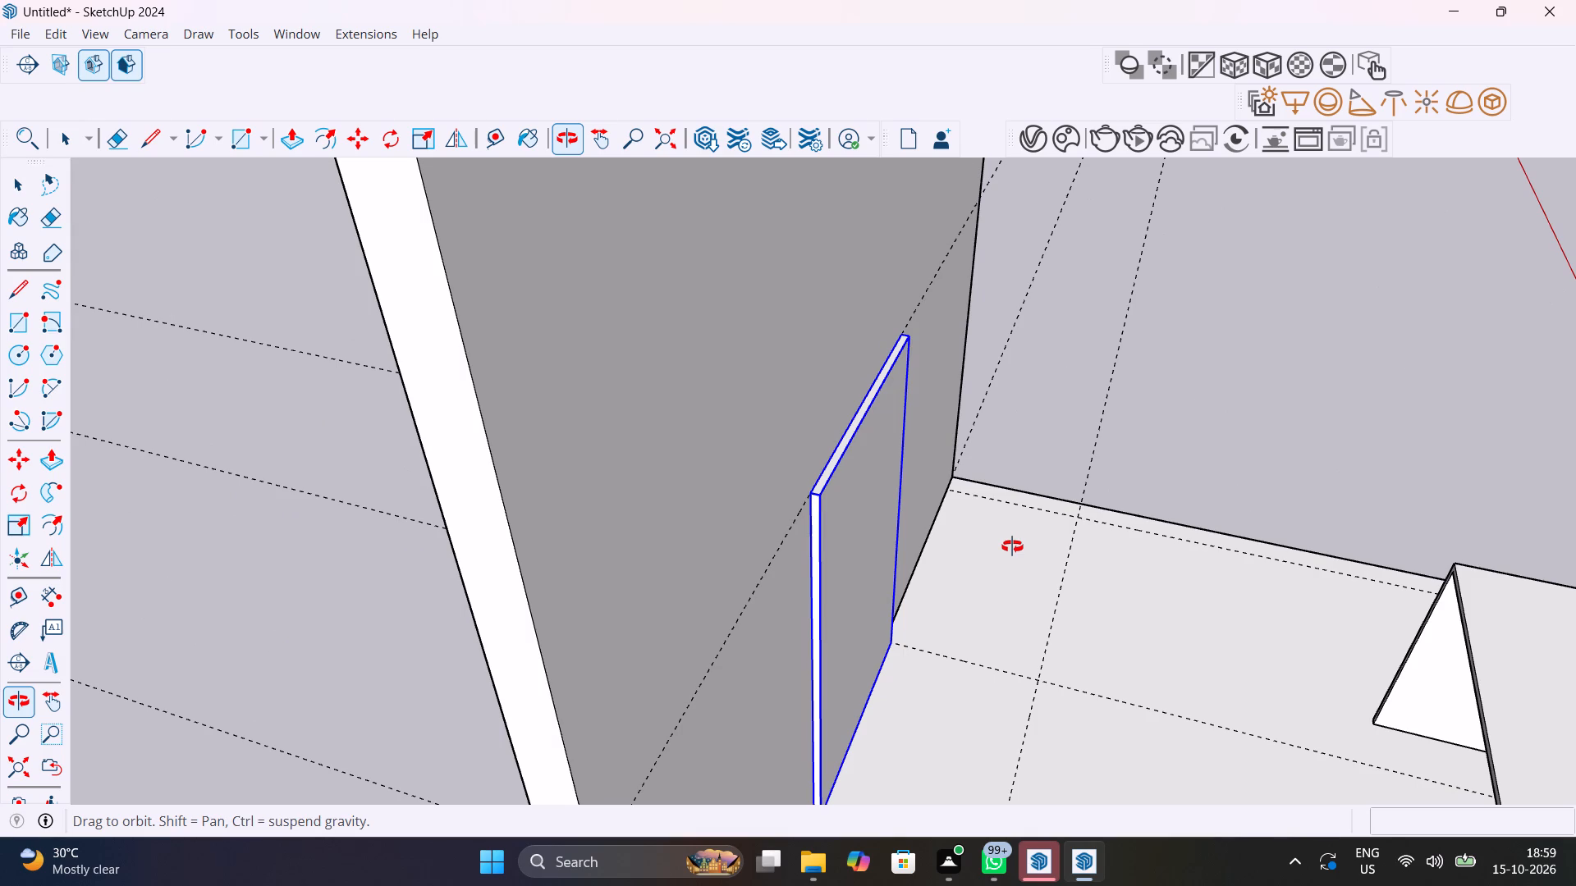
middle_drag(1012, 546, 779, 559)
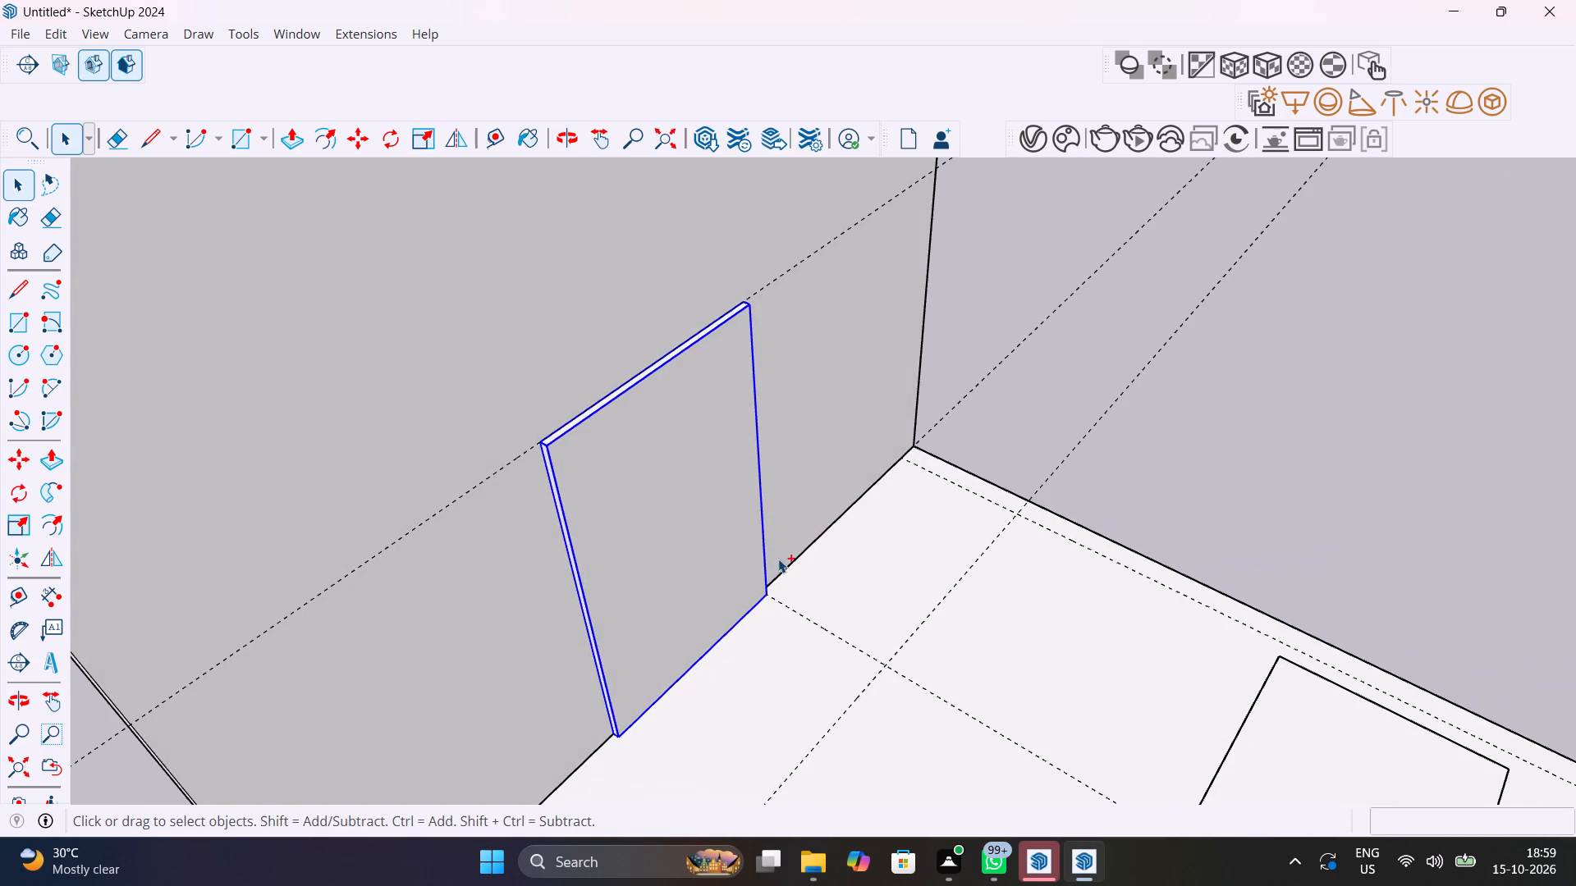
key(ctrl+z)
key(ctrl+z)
Push/Pull the rectangle on the wall 0.5" out into the room.
key(p)
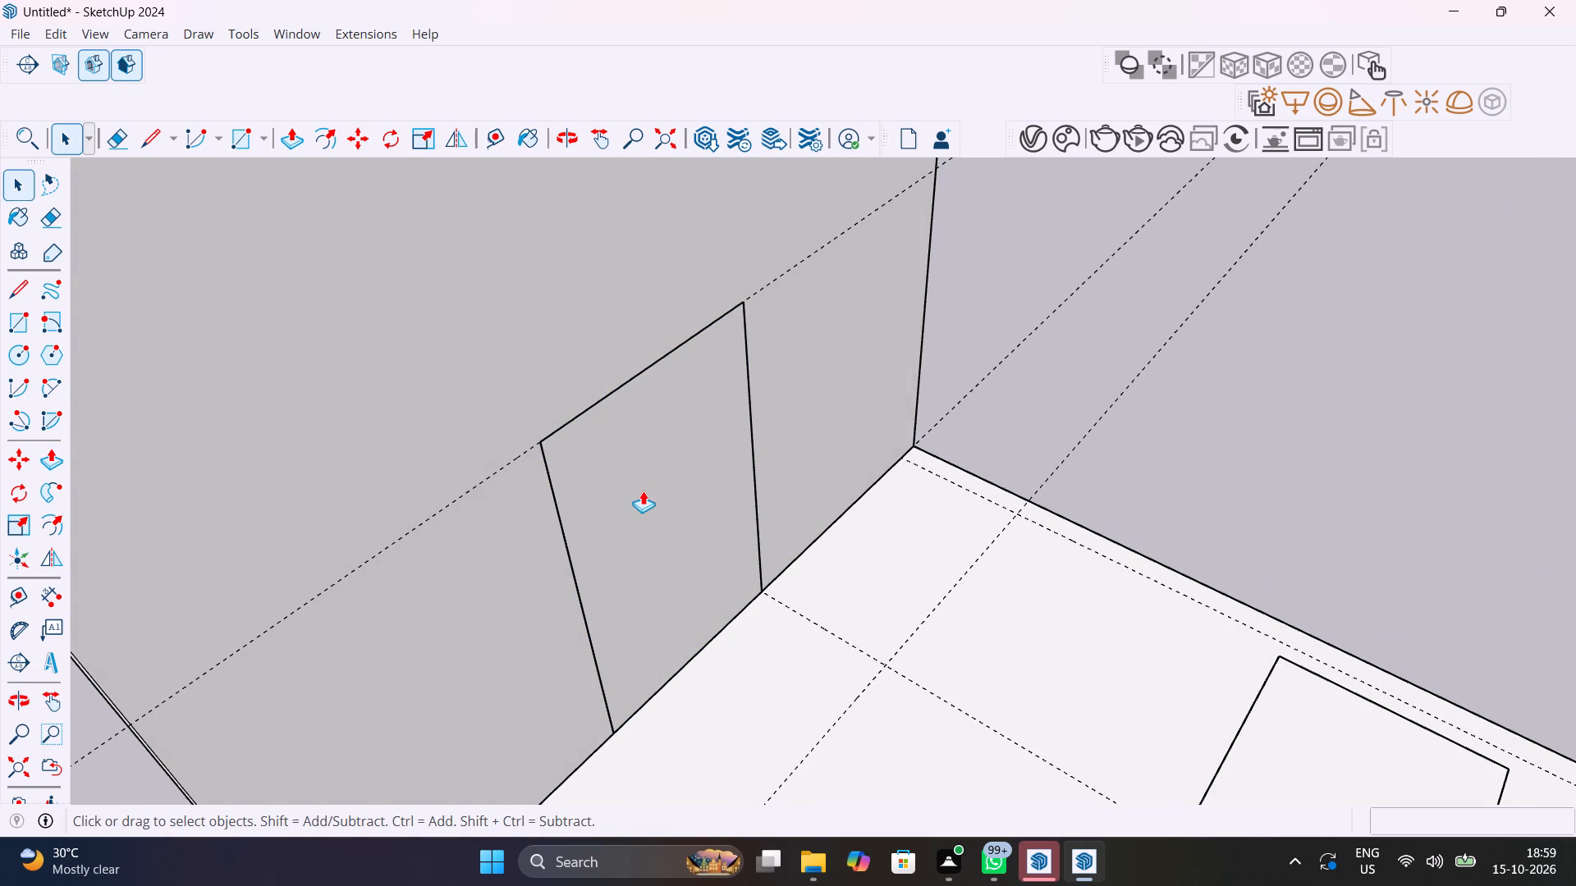
click(643, 491)
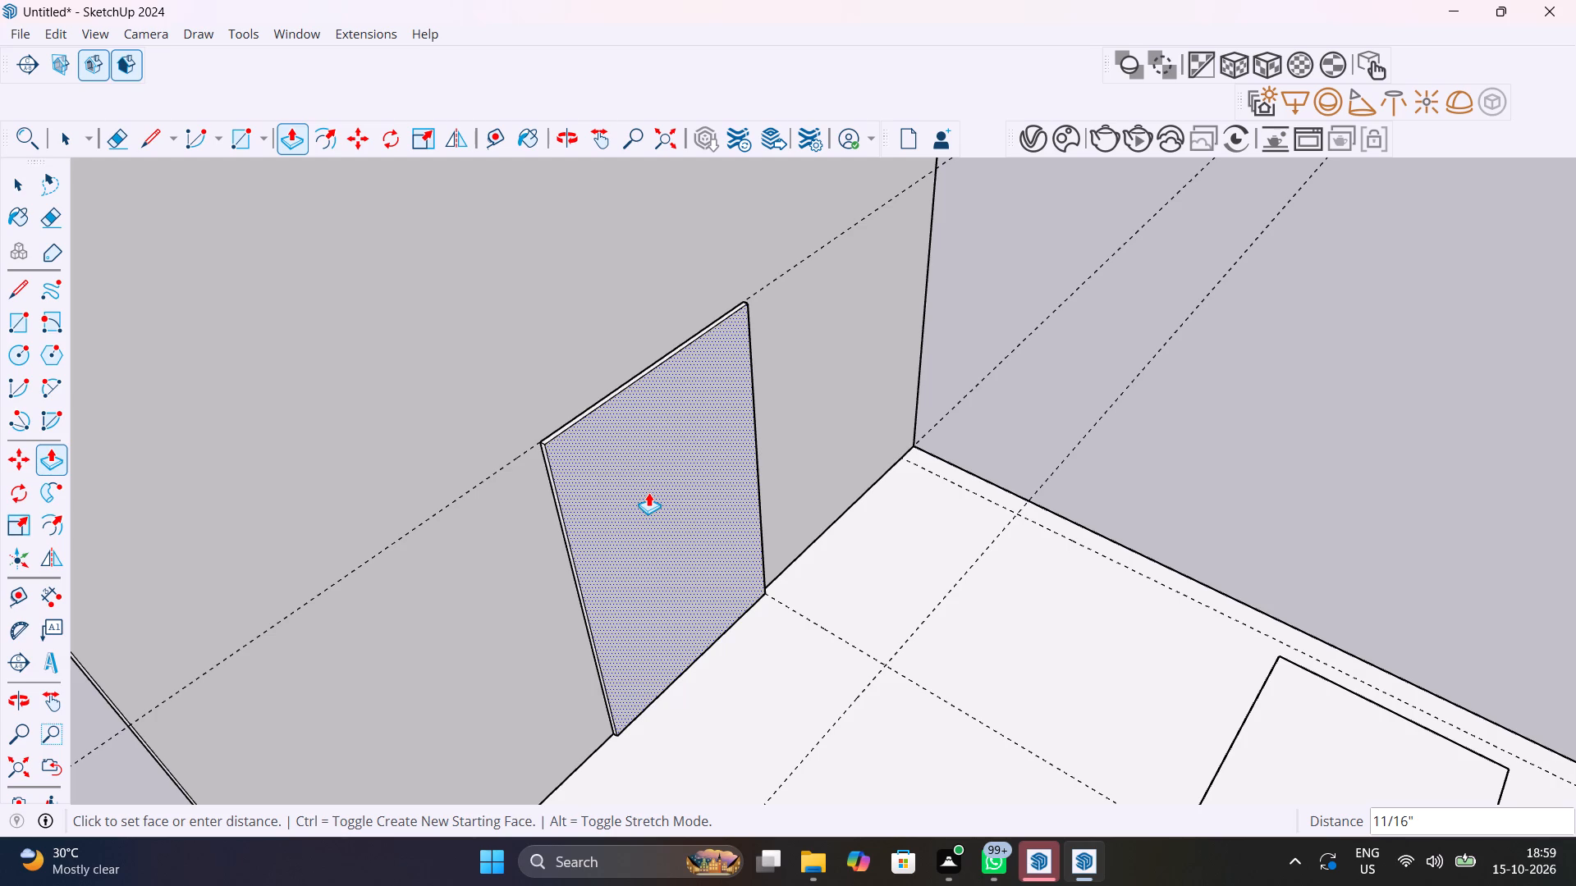
text(1.)
key(BackSpace)
key(BackSpace)
text(0.5")
key(Return)
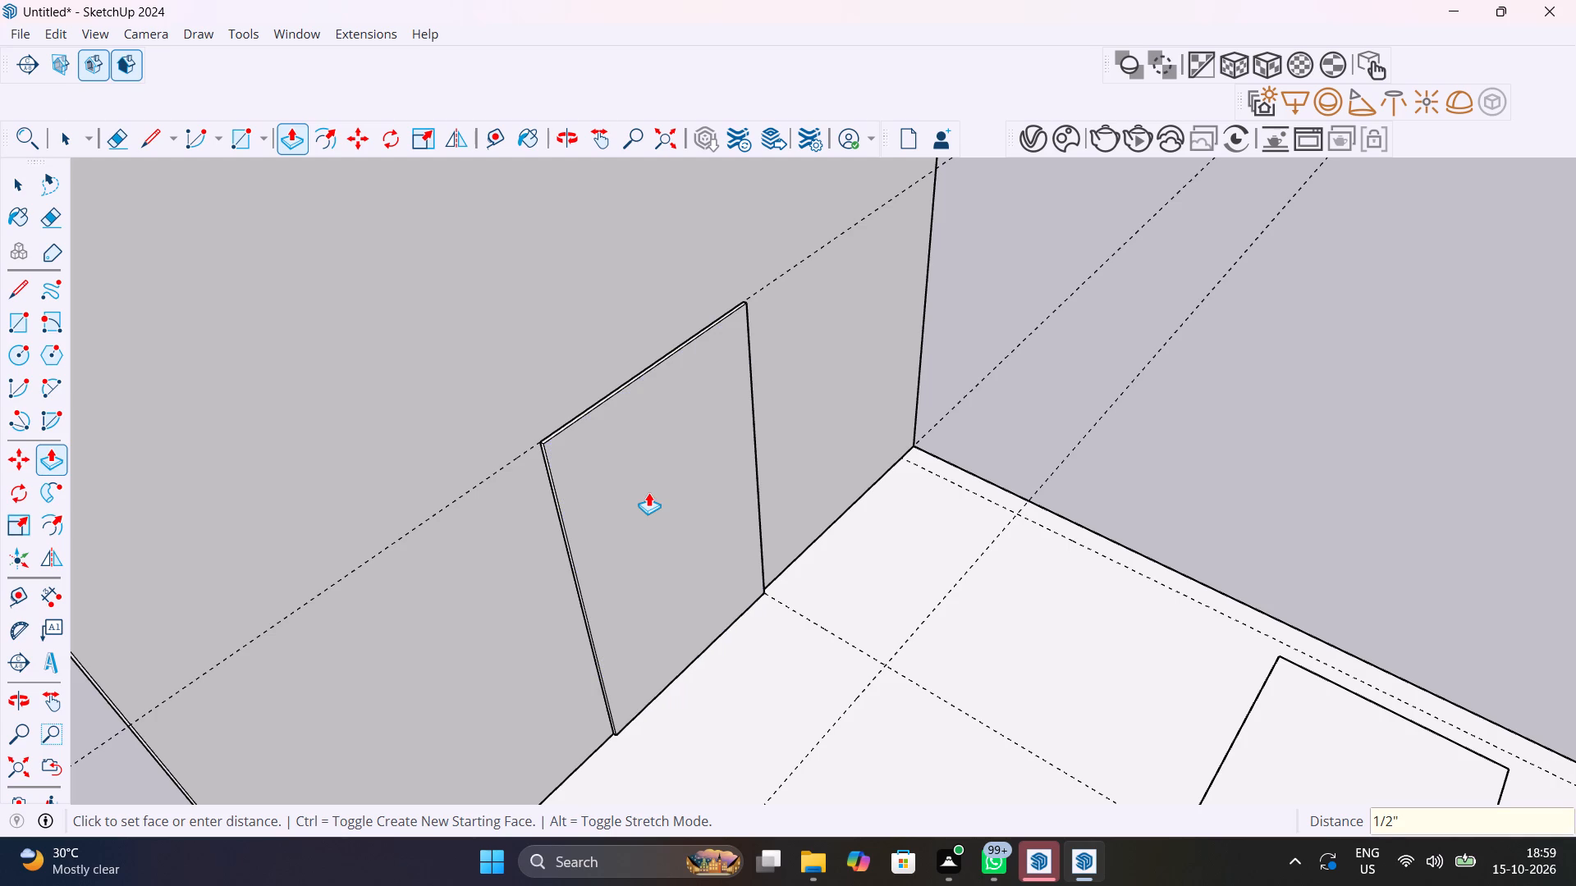
key(space)
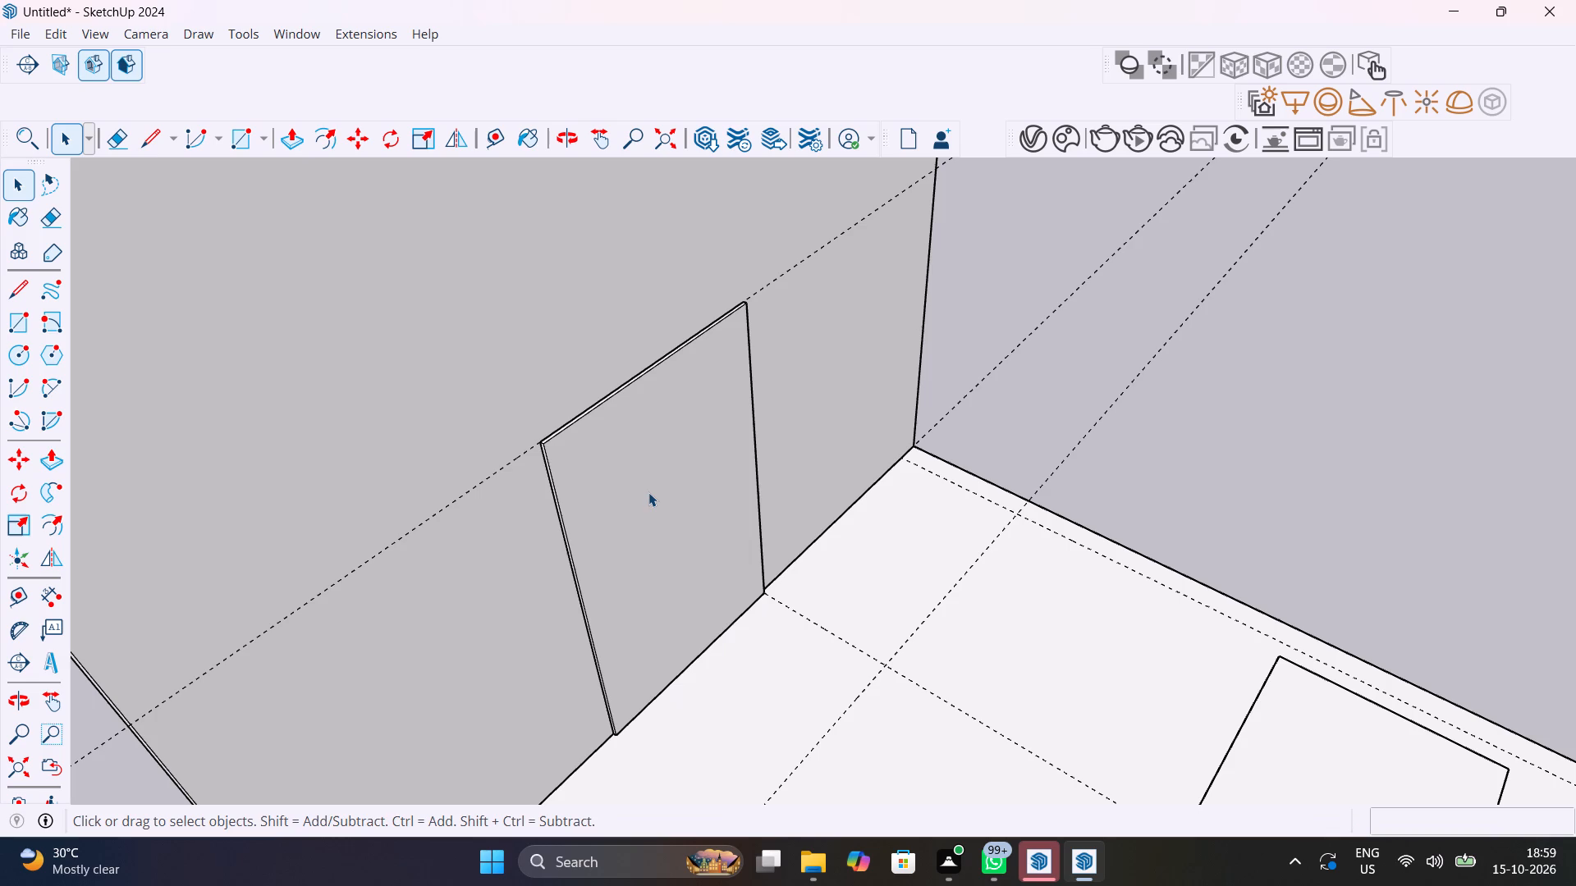
Select the whole thin wall panel with all its faces and edges and make it a group.
middle_drag(627, 680, 464, 688)
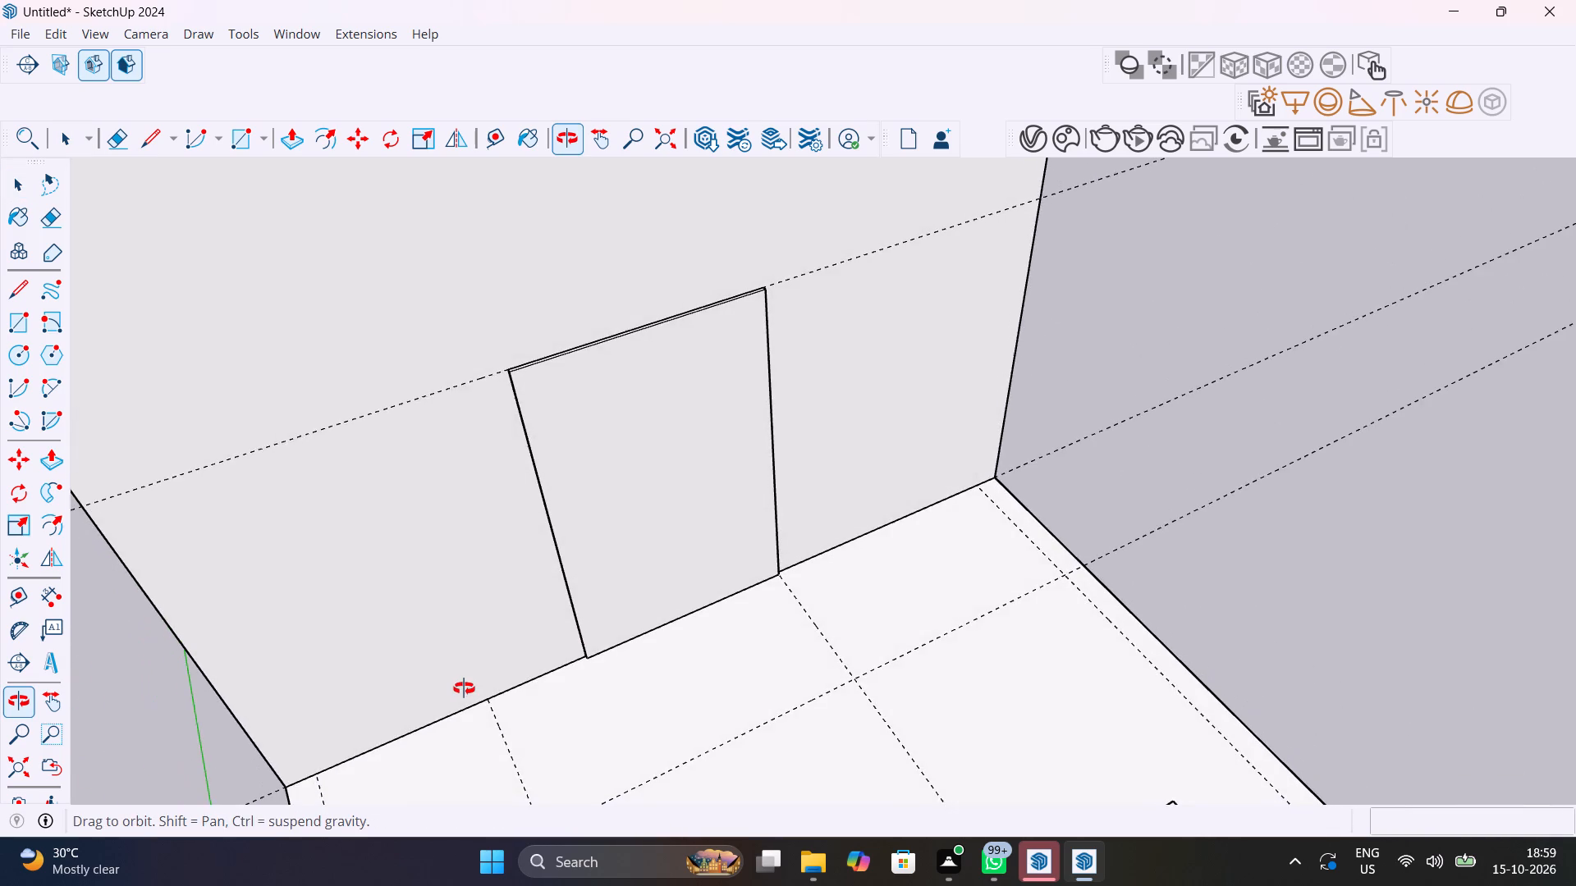
middle_drag(464, 688, 550, 611)
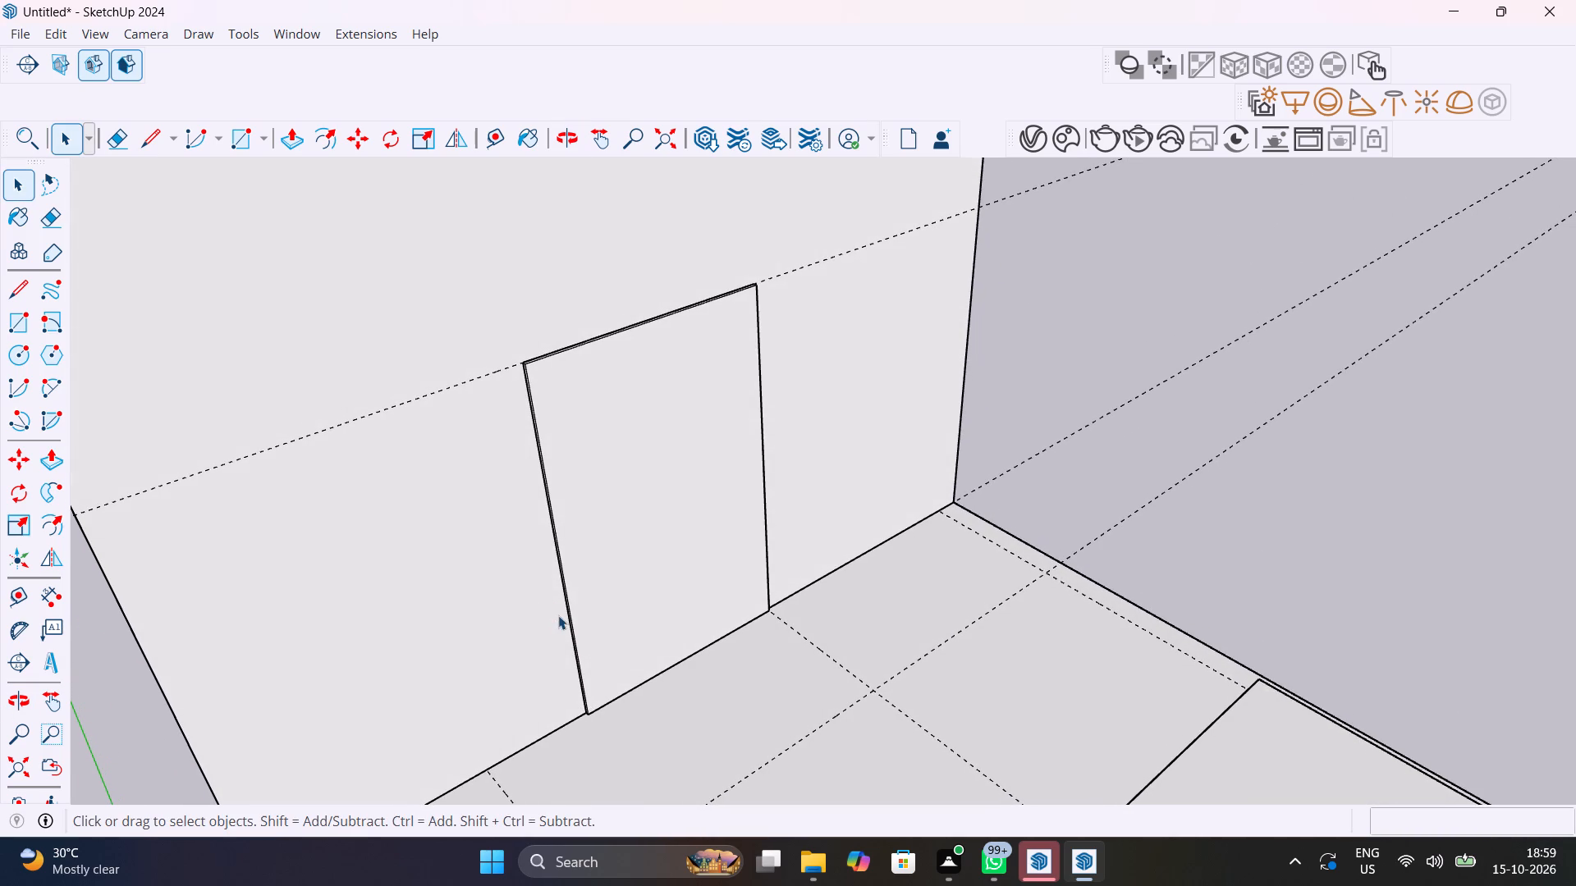
scroll(590, 695, up, 3)
middle_drag(583, 687, 580, 804)
scroll(585, 741, up, 1)
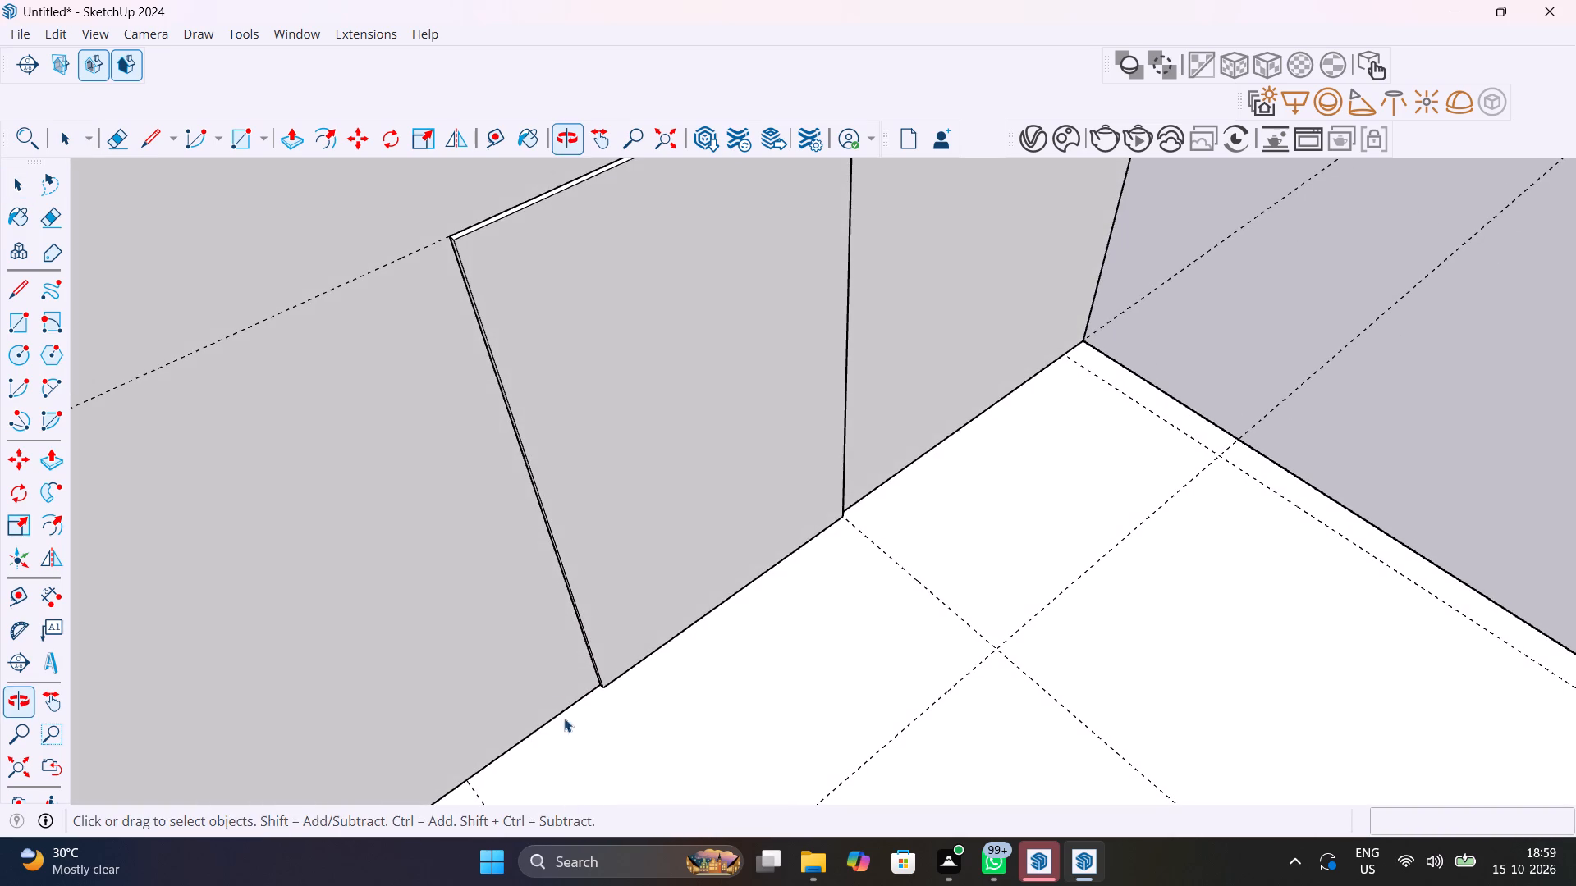
middle_drag(535, 581, 522, 691)
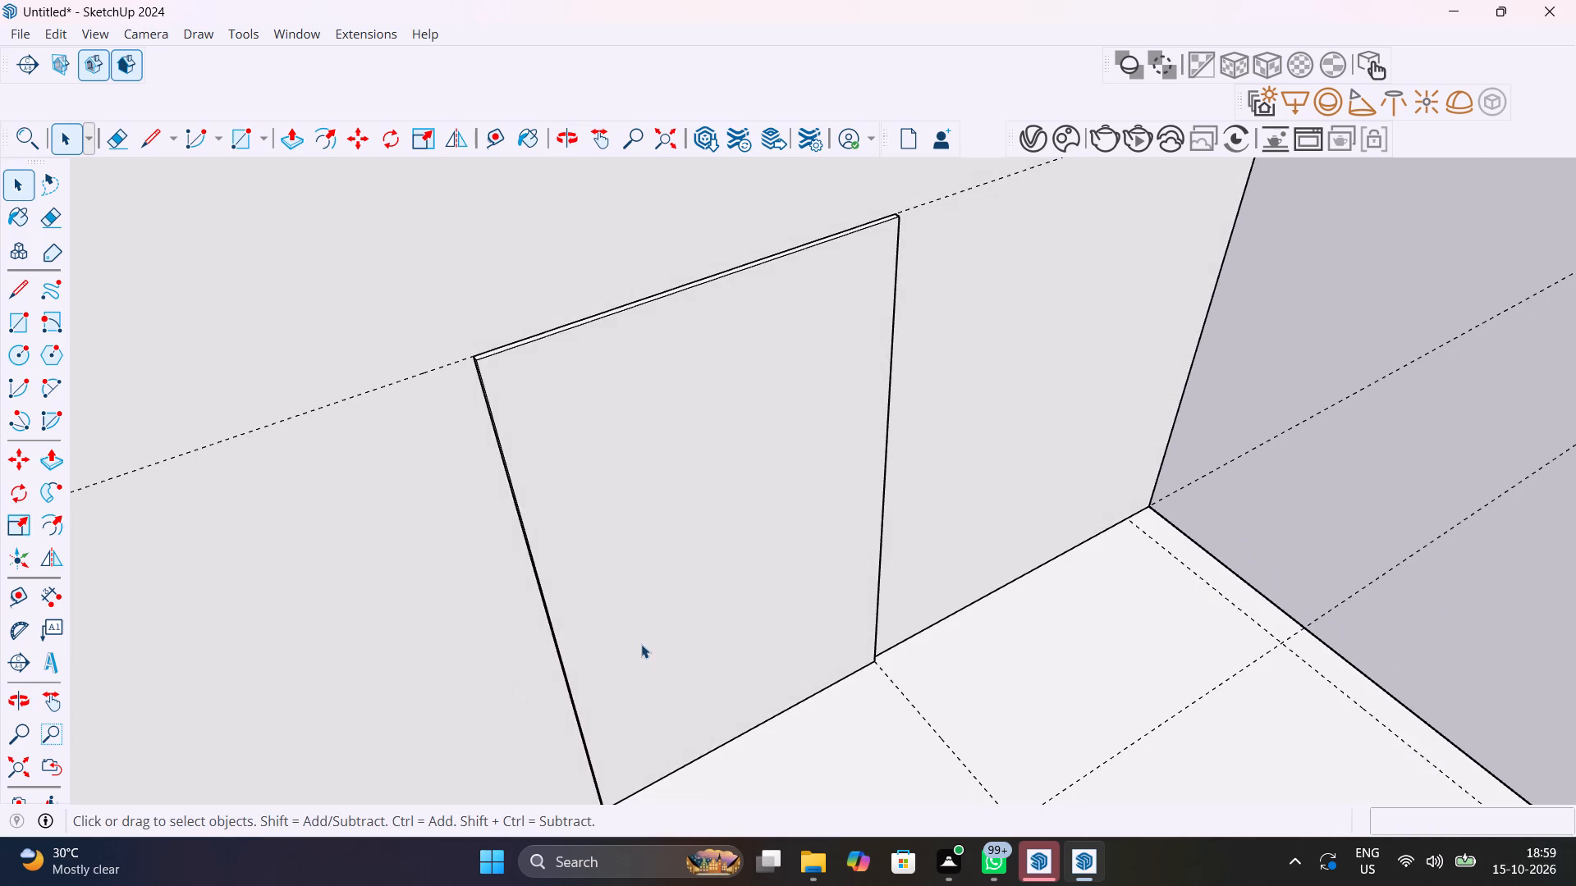
triple_click(643, 643)
right_click(642, 642)
click(721, 295)
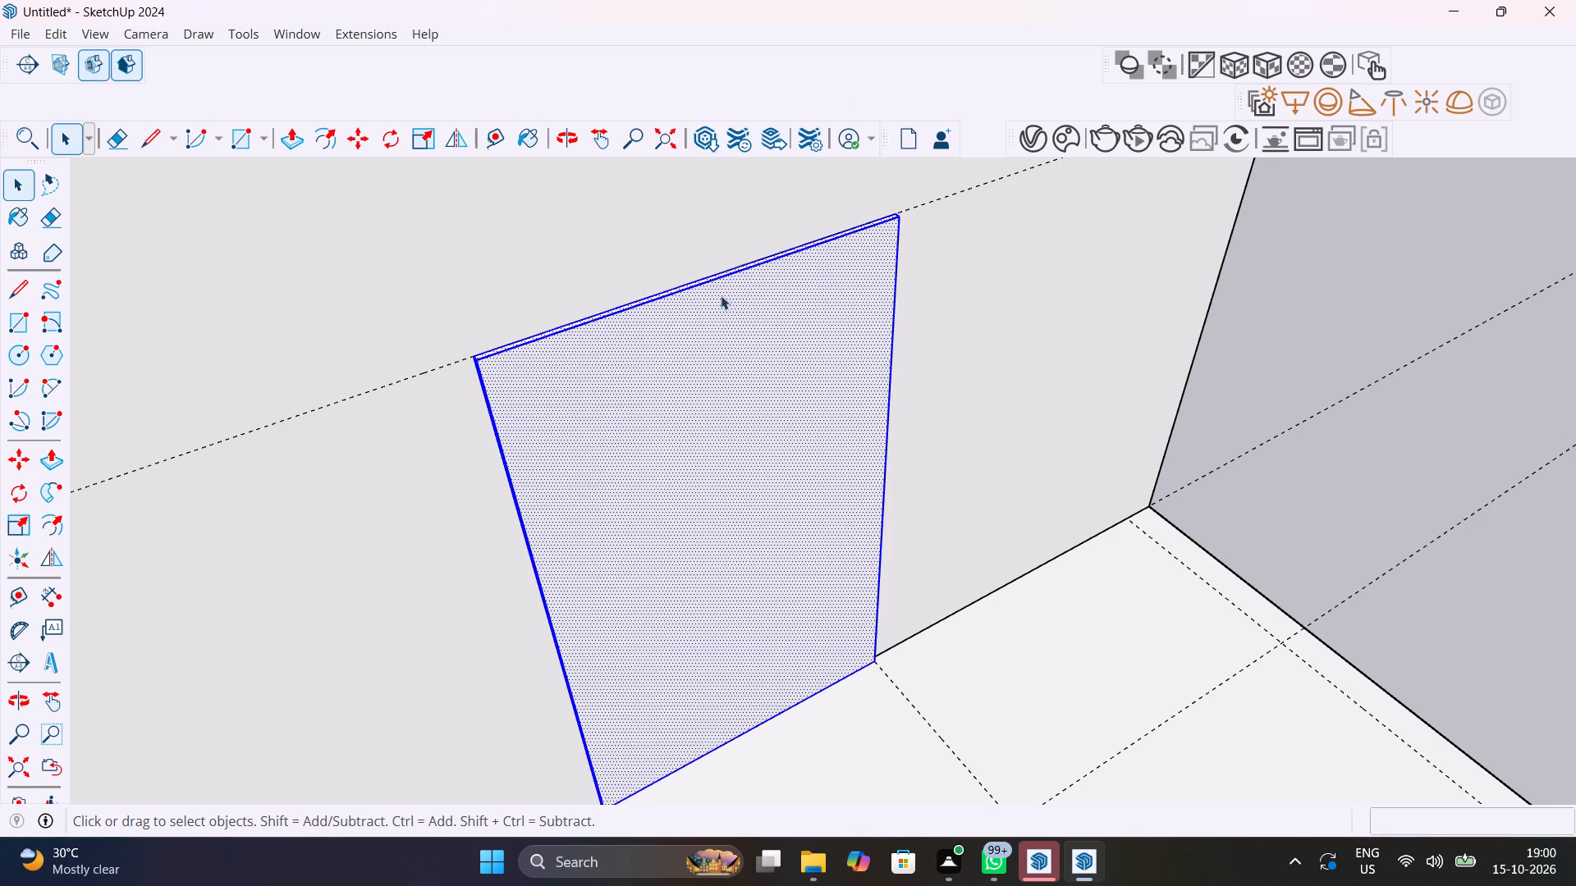
scroll(669, 424, down, 4)
scroll(613, 469, down, 2)
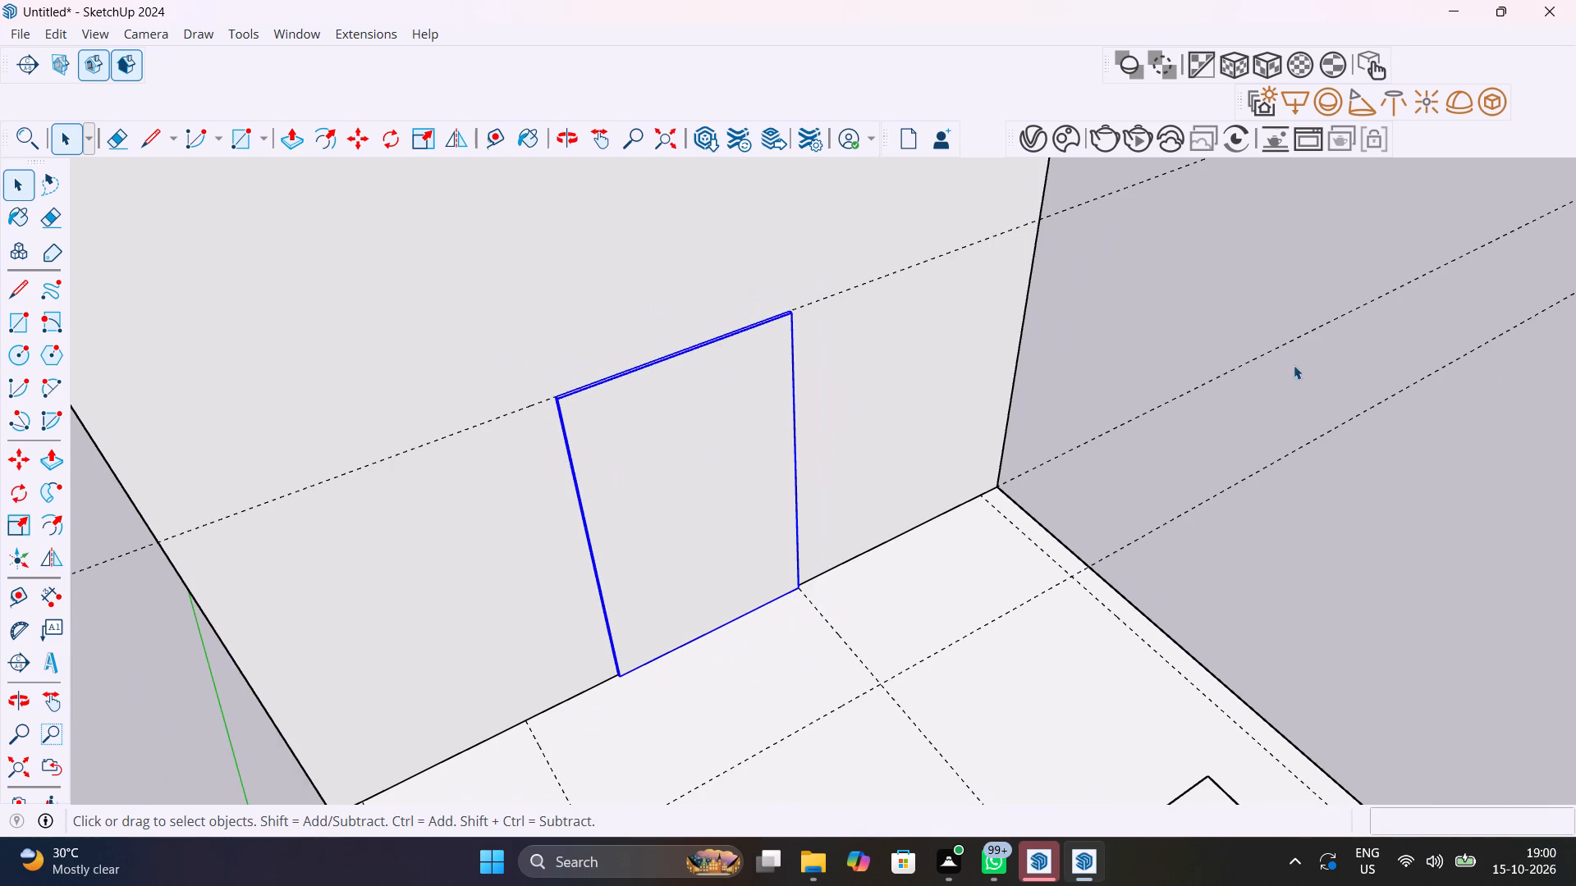
click(1206, 334)
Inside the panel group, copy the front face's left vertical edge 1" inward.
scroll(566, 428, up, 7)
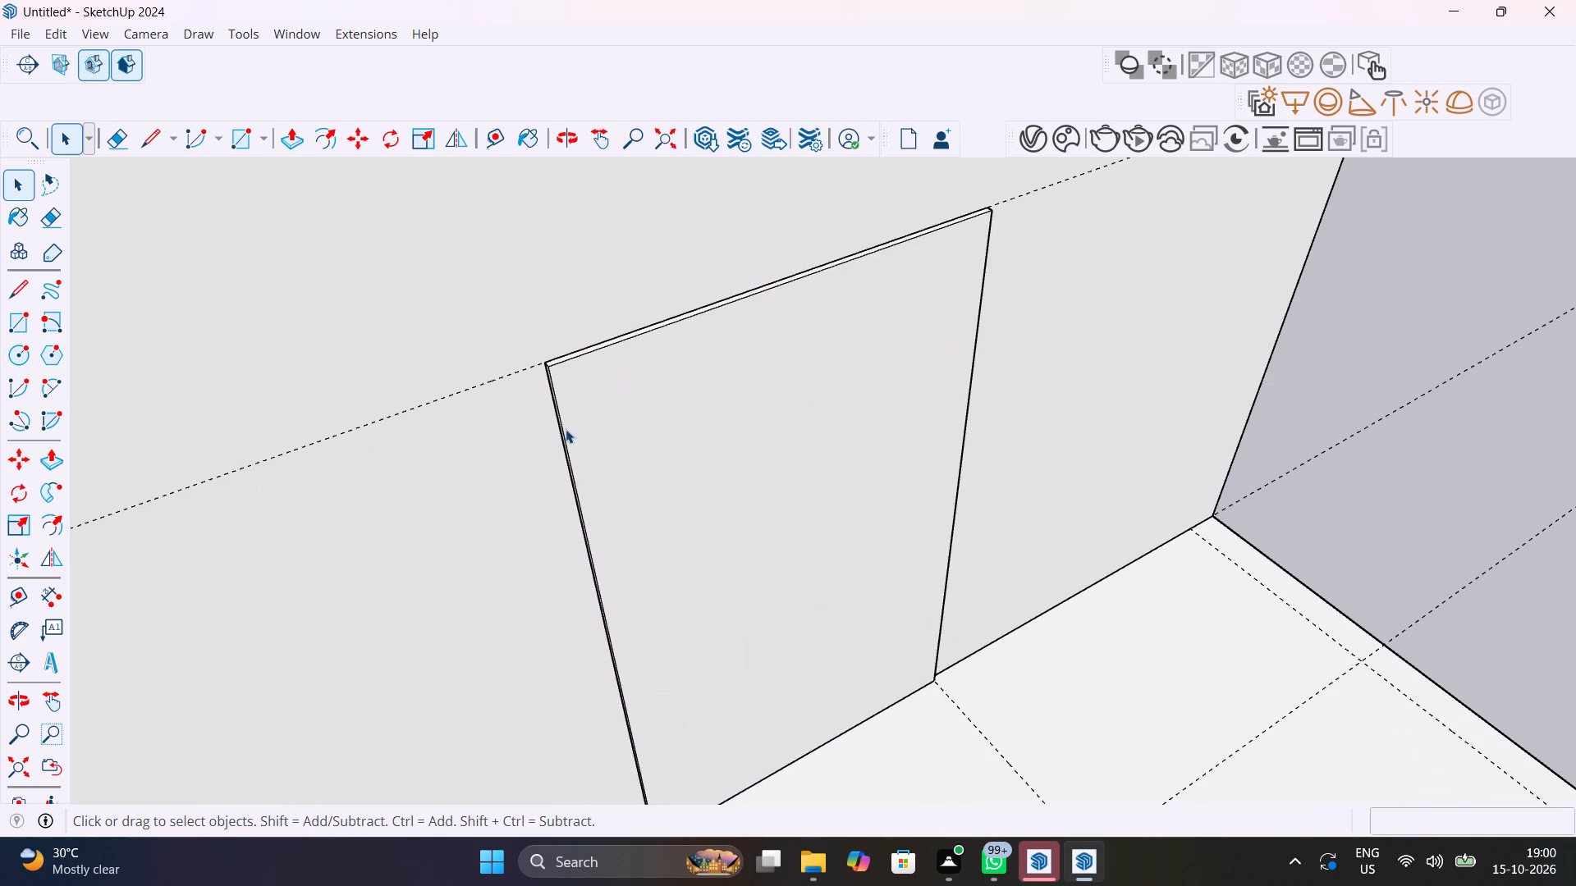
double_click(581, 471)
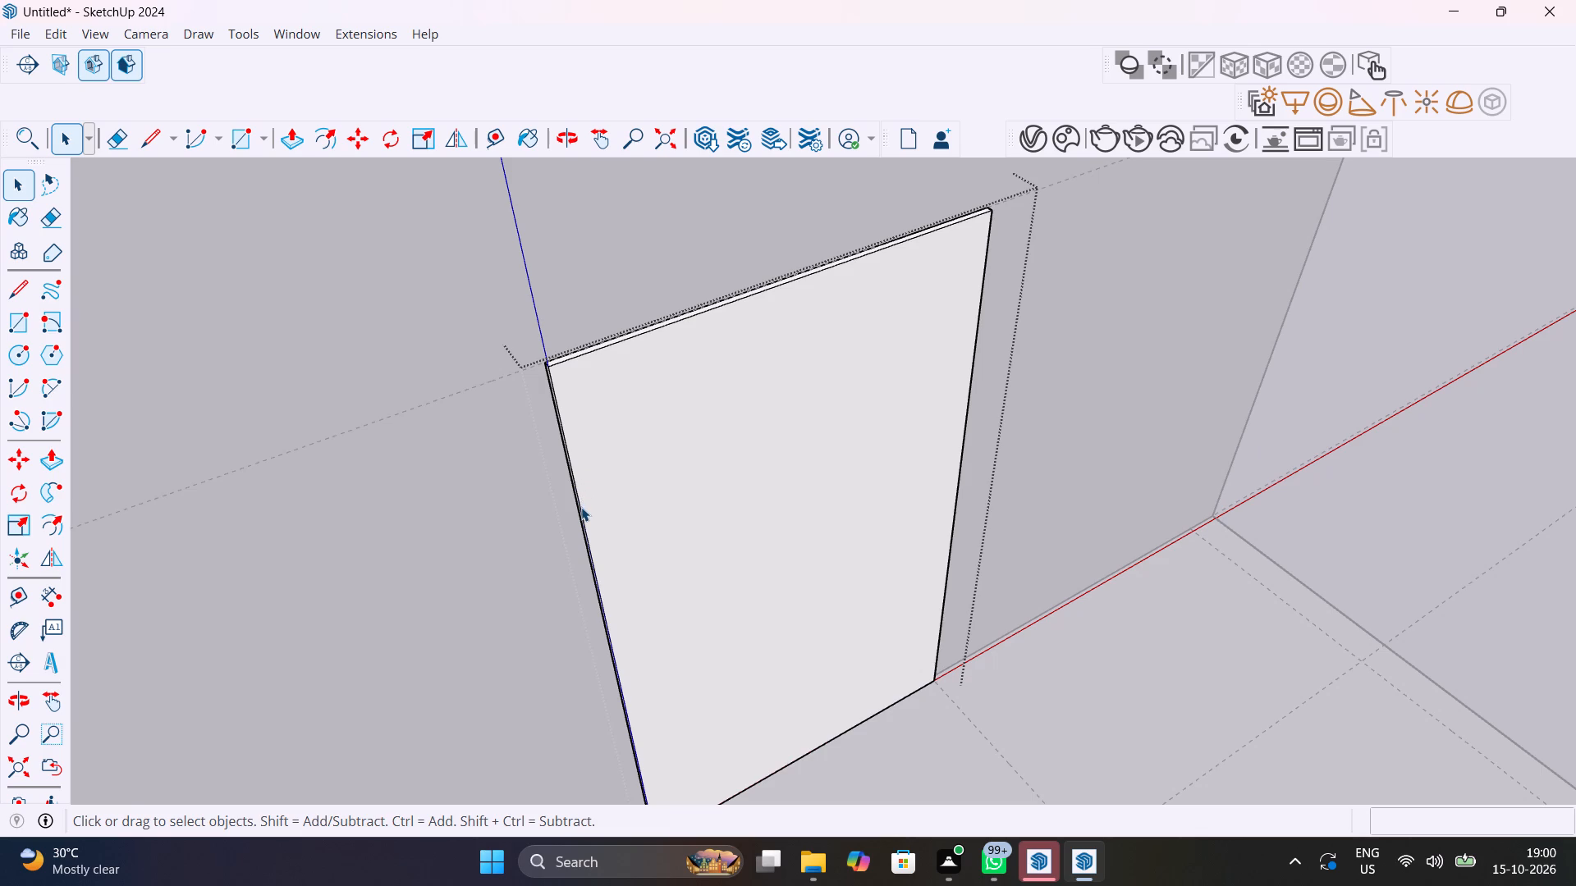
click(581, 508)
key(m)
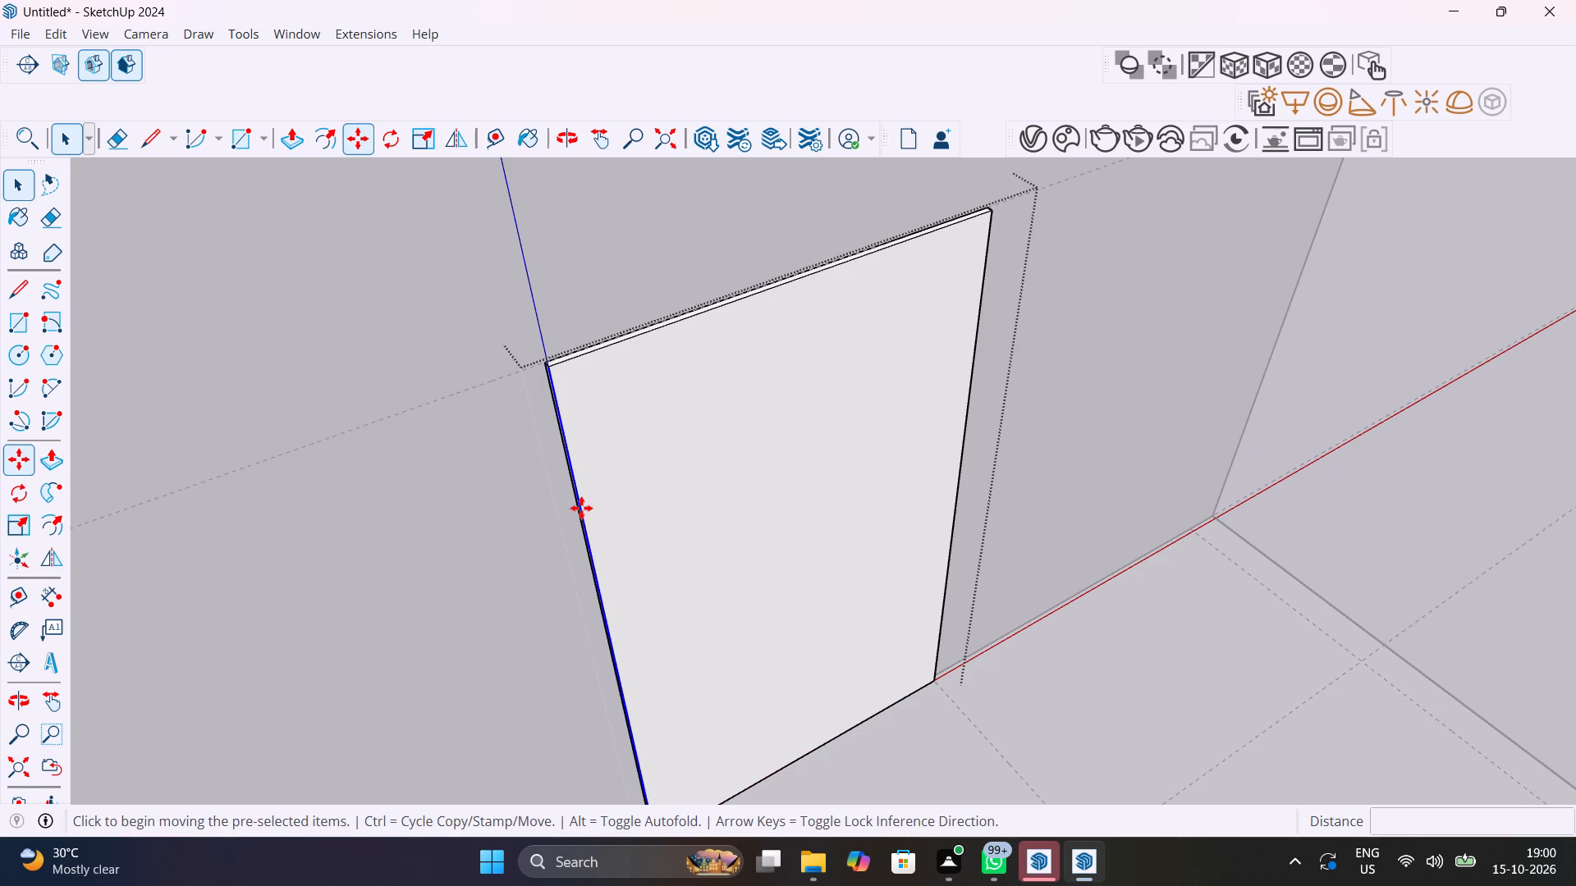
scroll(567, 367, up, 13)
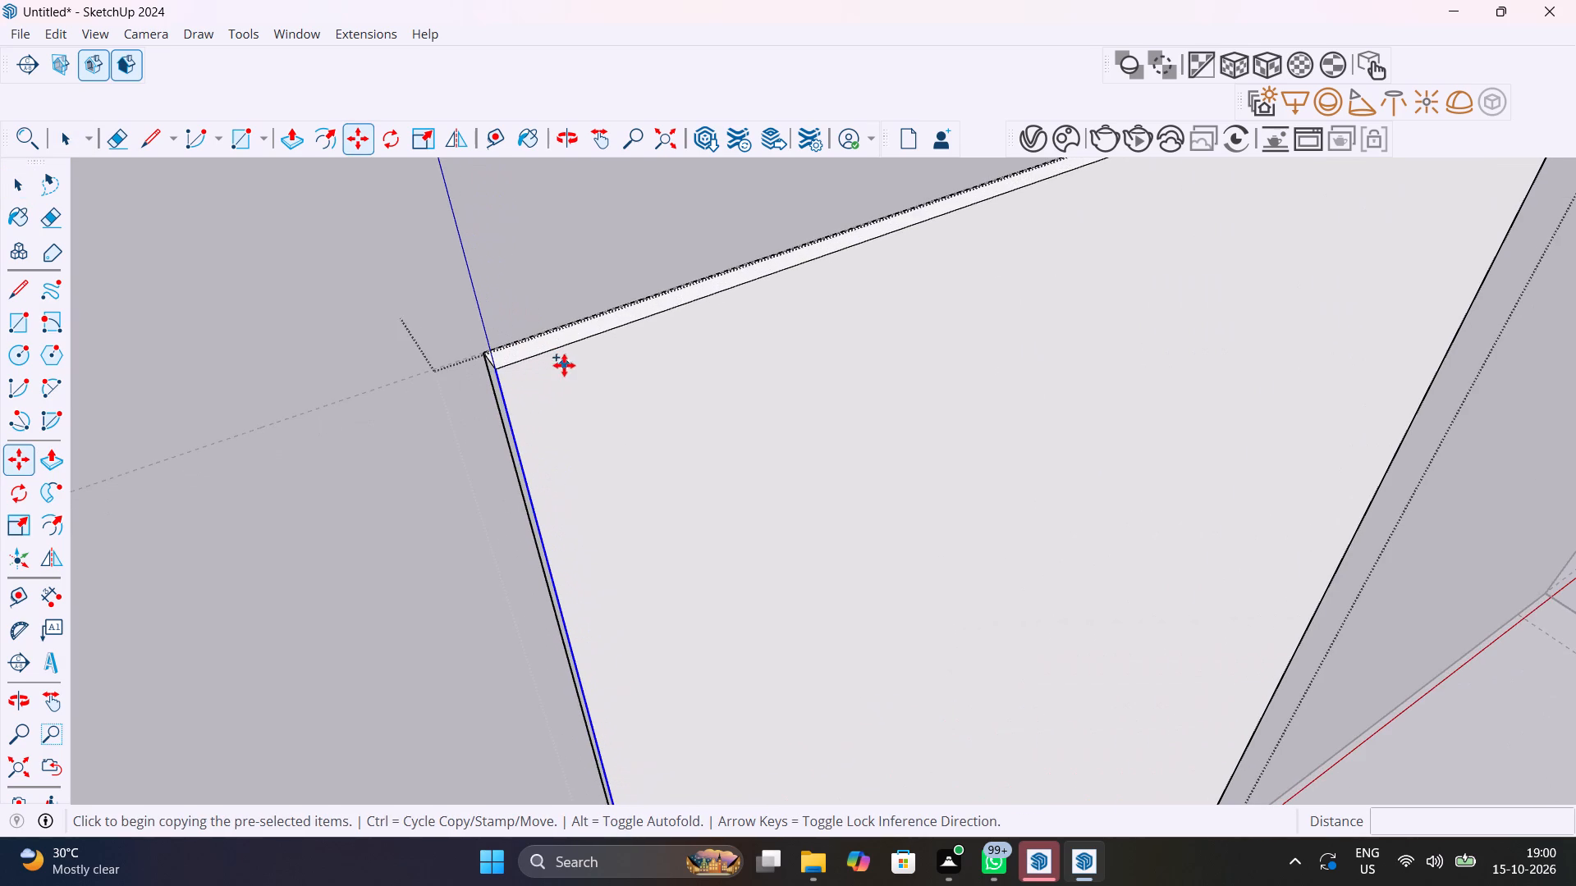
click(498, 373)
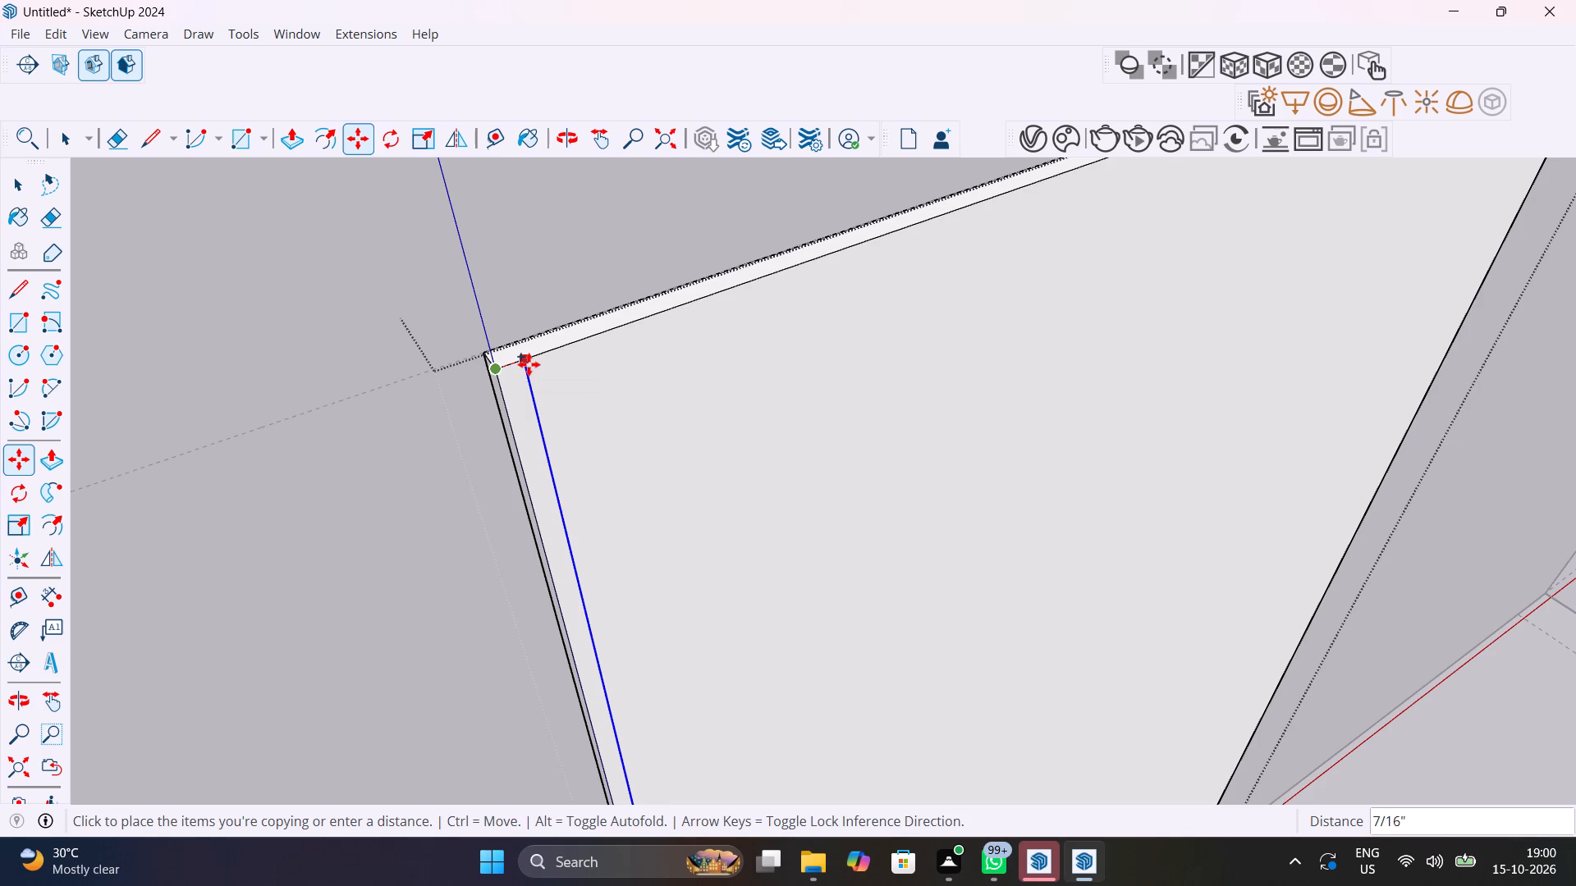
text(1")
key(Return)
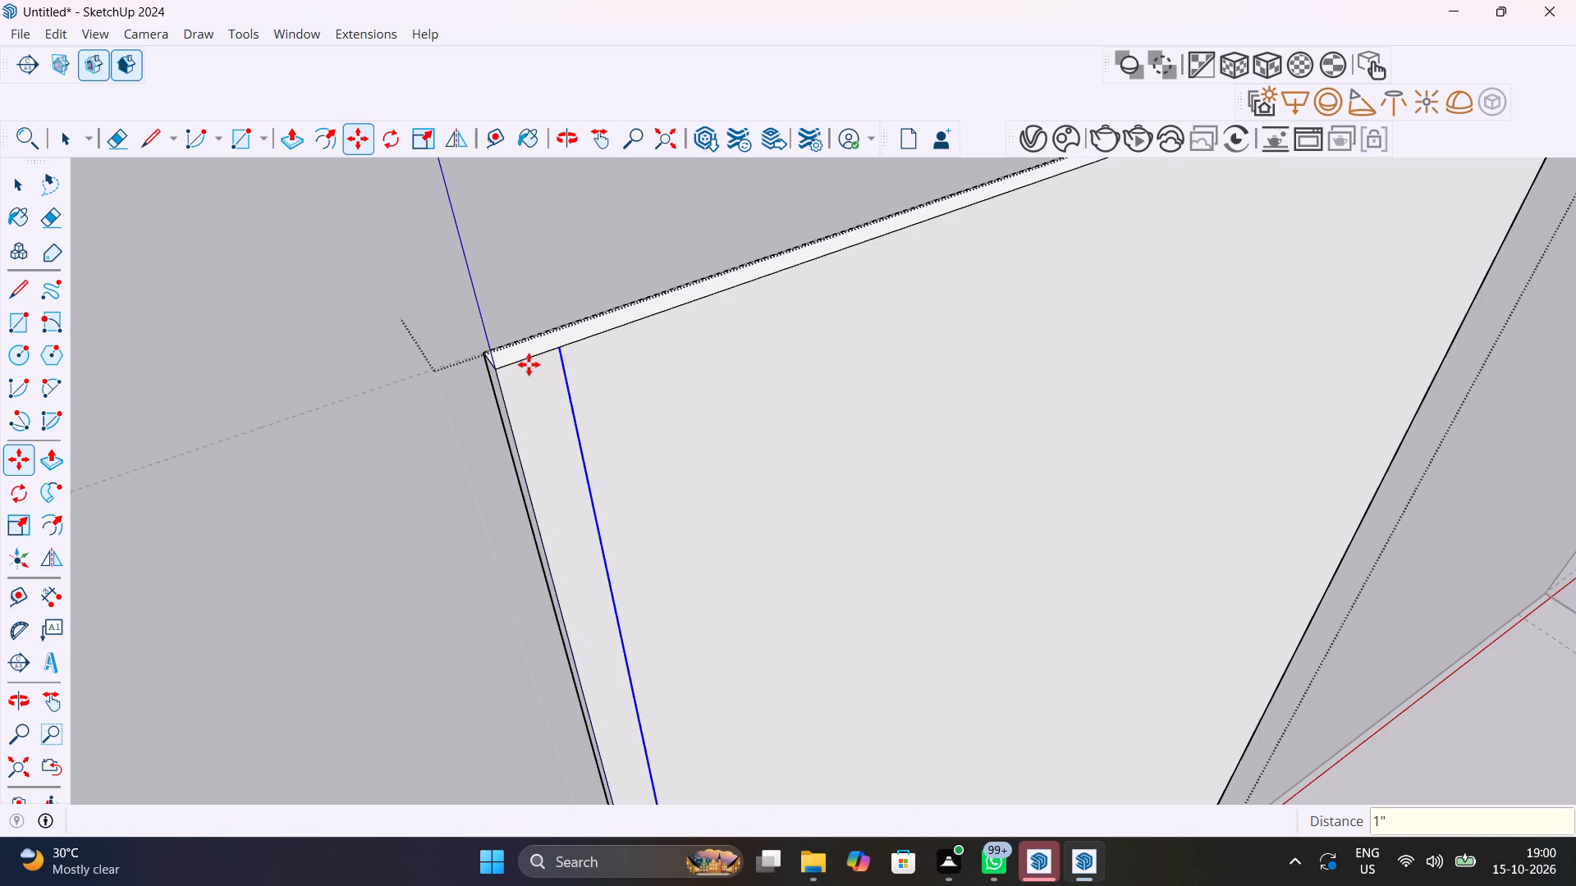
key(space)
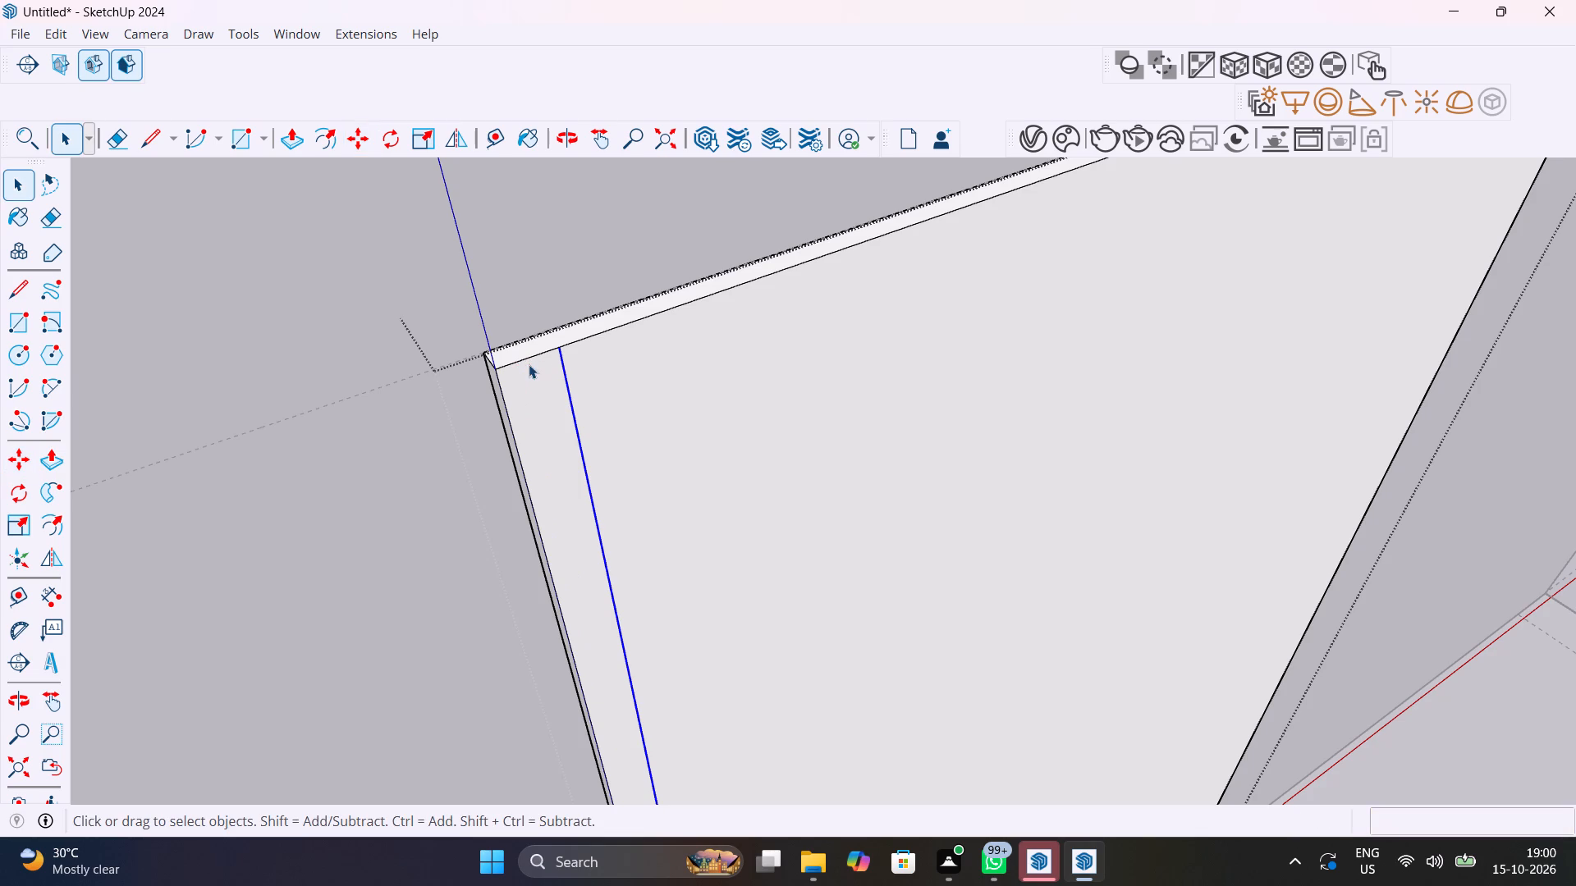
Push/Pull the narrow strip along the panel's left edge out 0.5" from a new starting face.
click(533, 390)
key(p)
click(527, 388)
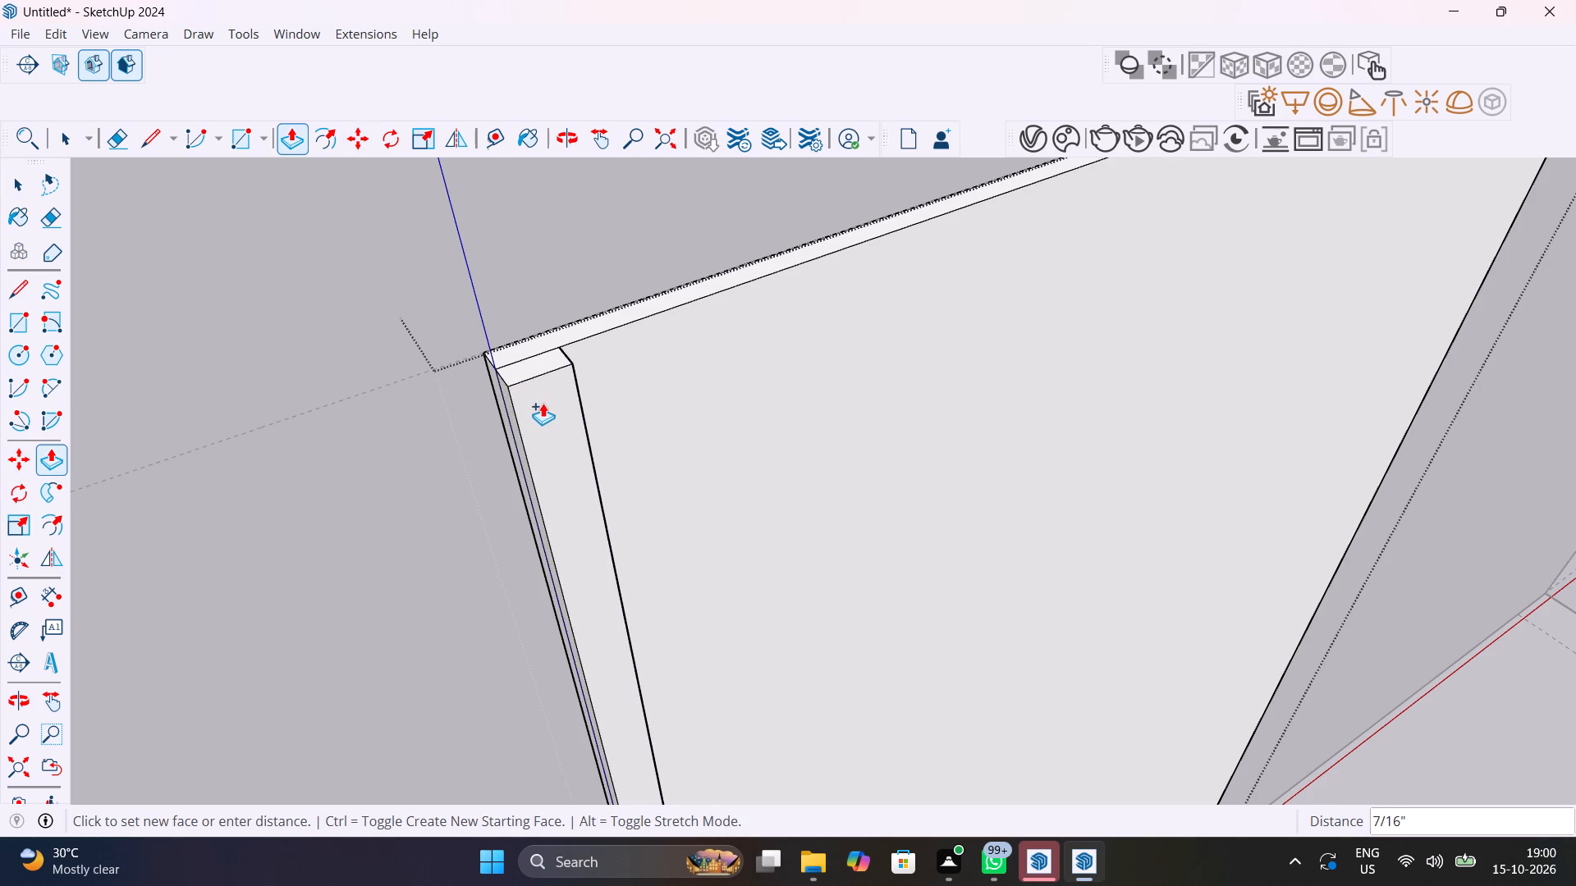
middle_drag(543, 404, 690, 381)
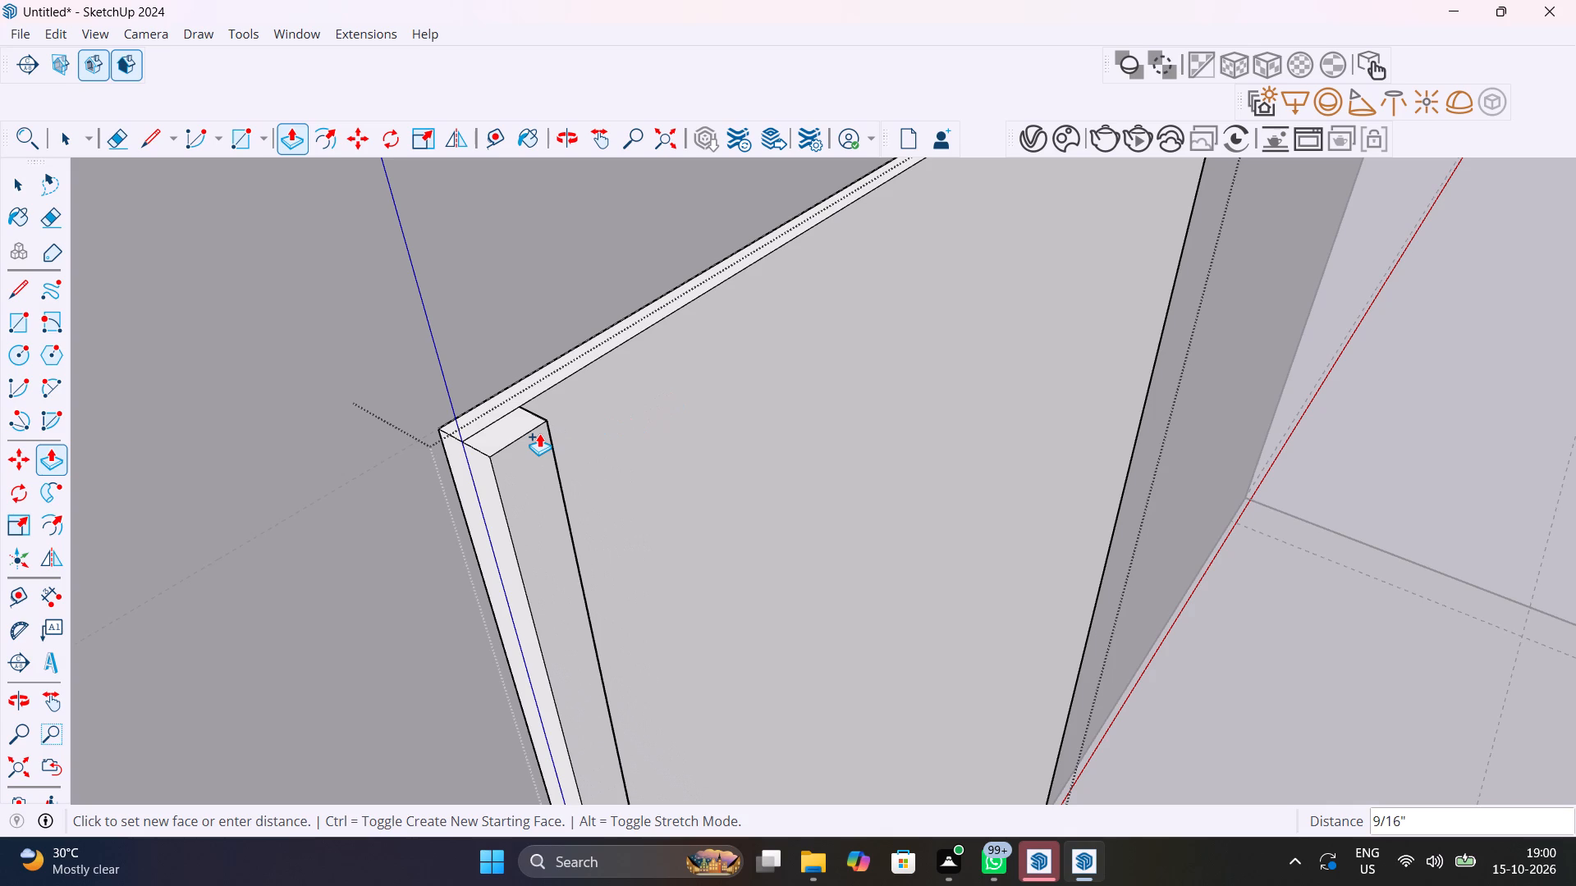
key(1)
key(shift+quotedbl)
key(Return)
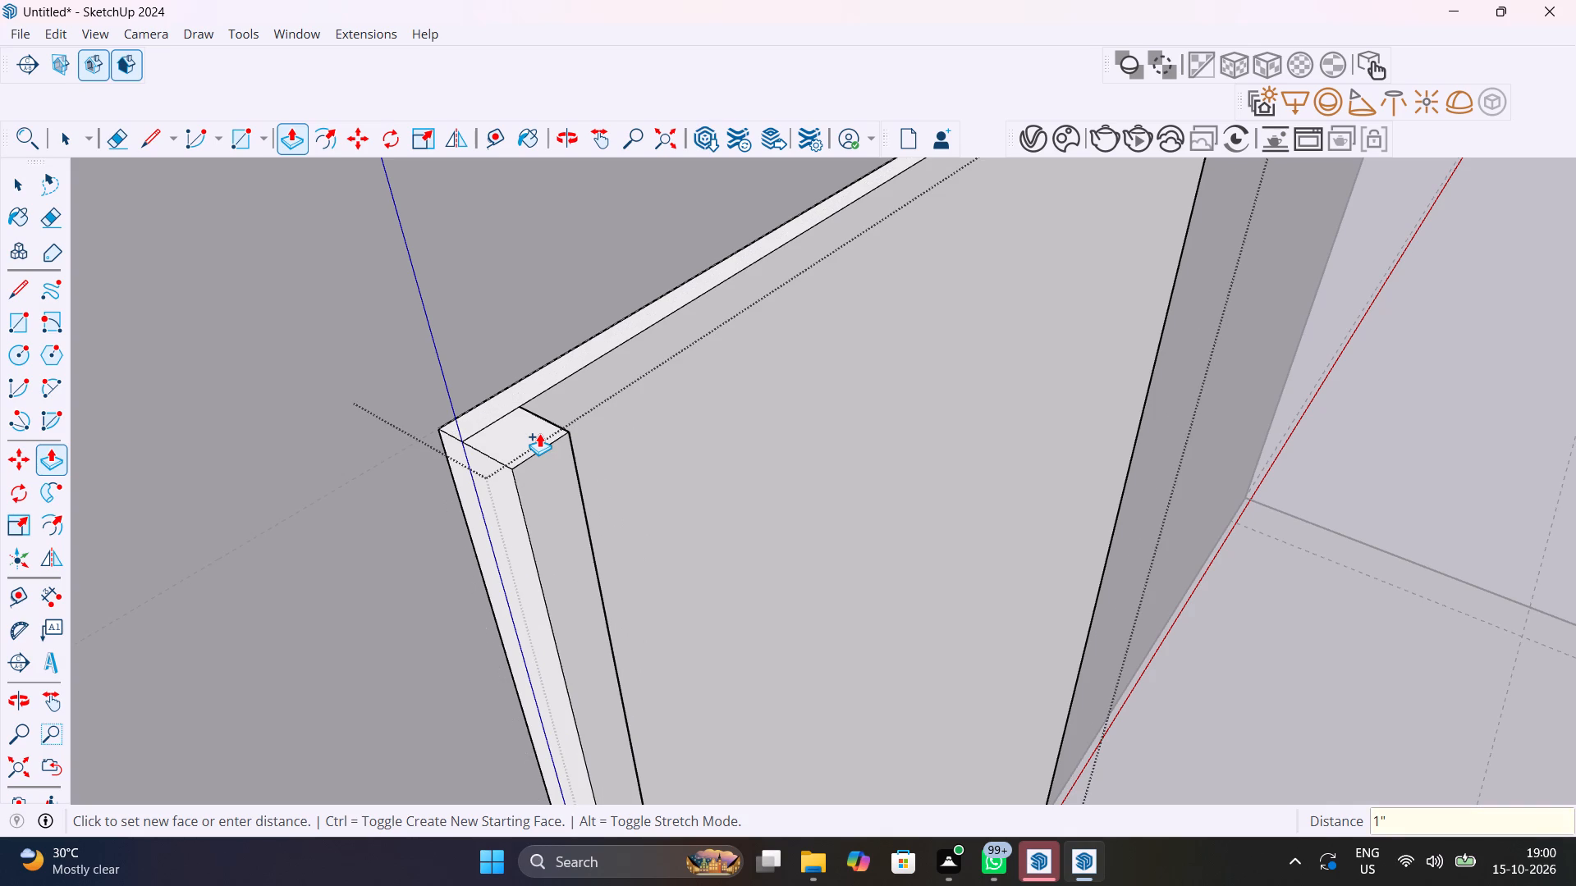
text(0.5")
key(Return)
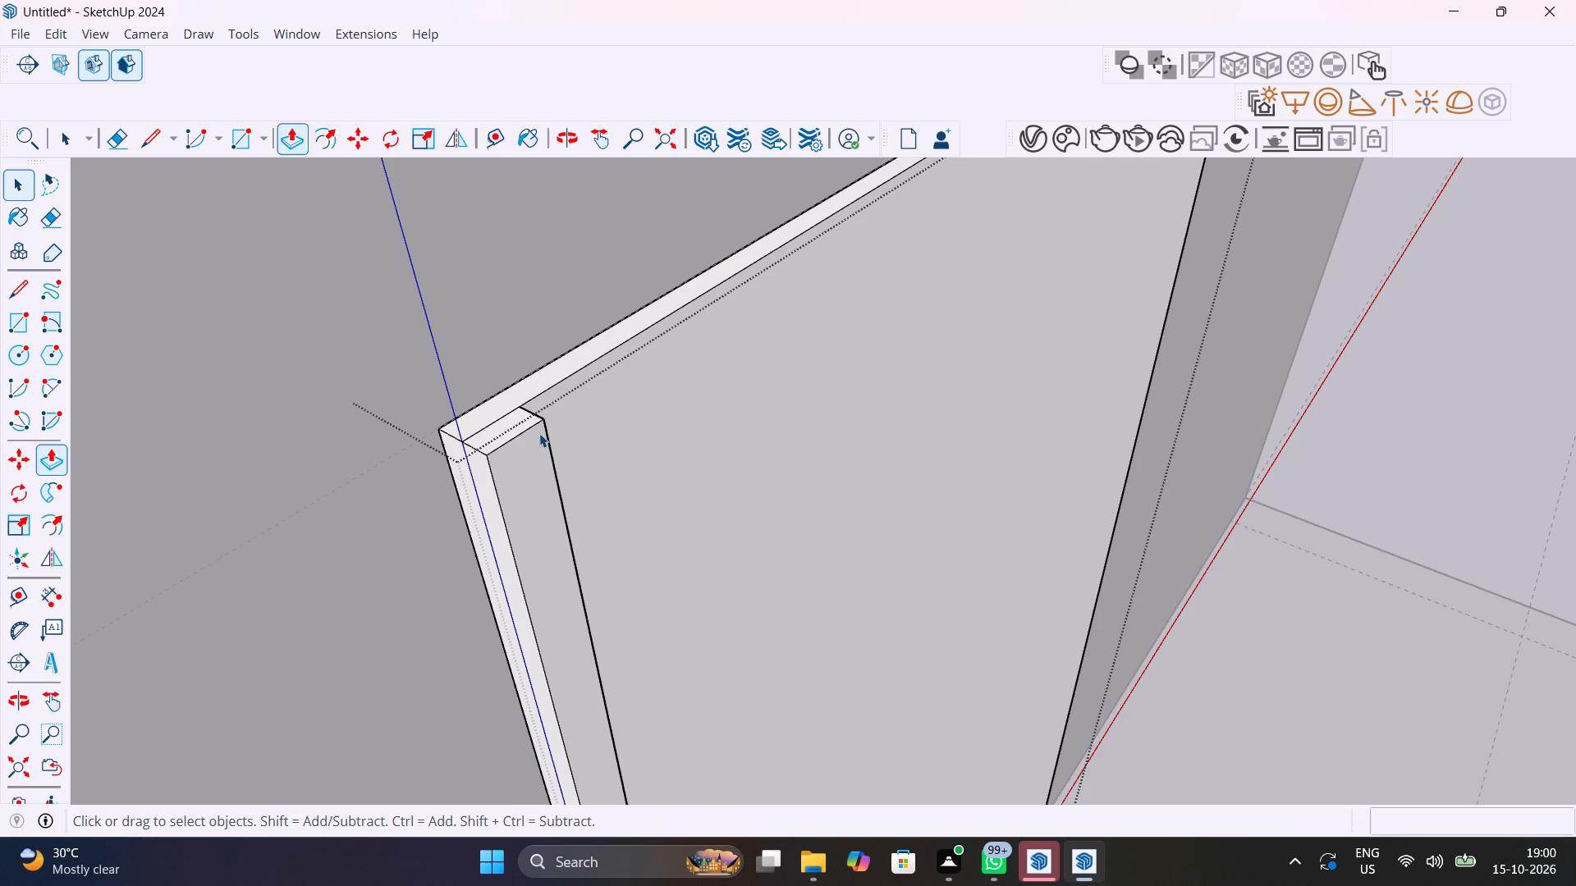
Check whether the raised edge strip can be selected separately from the rest of the panel.
key(space)
click(539, 433)
triple_click(541, 434)
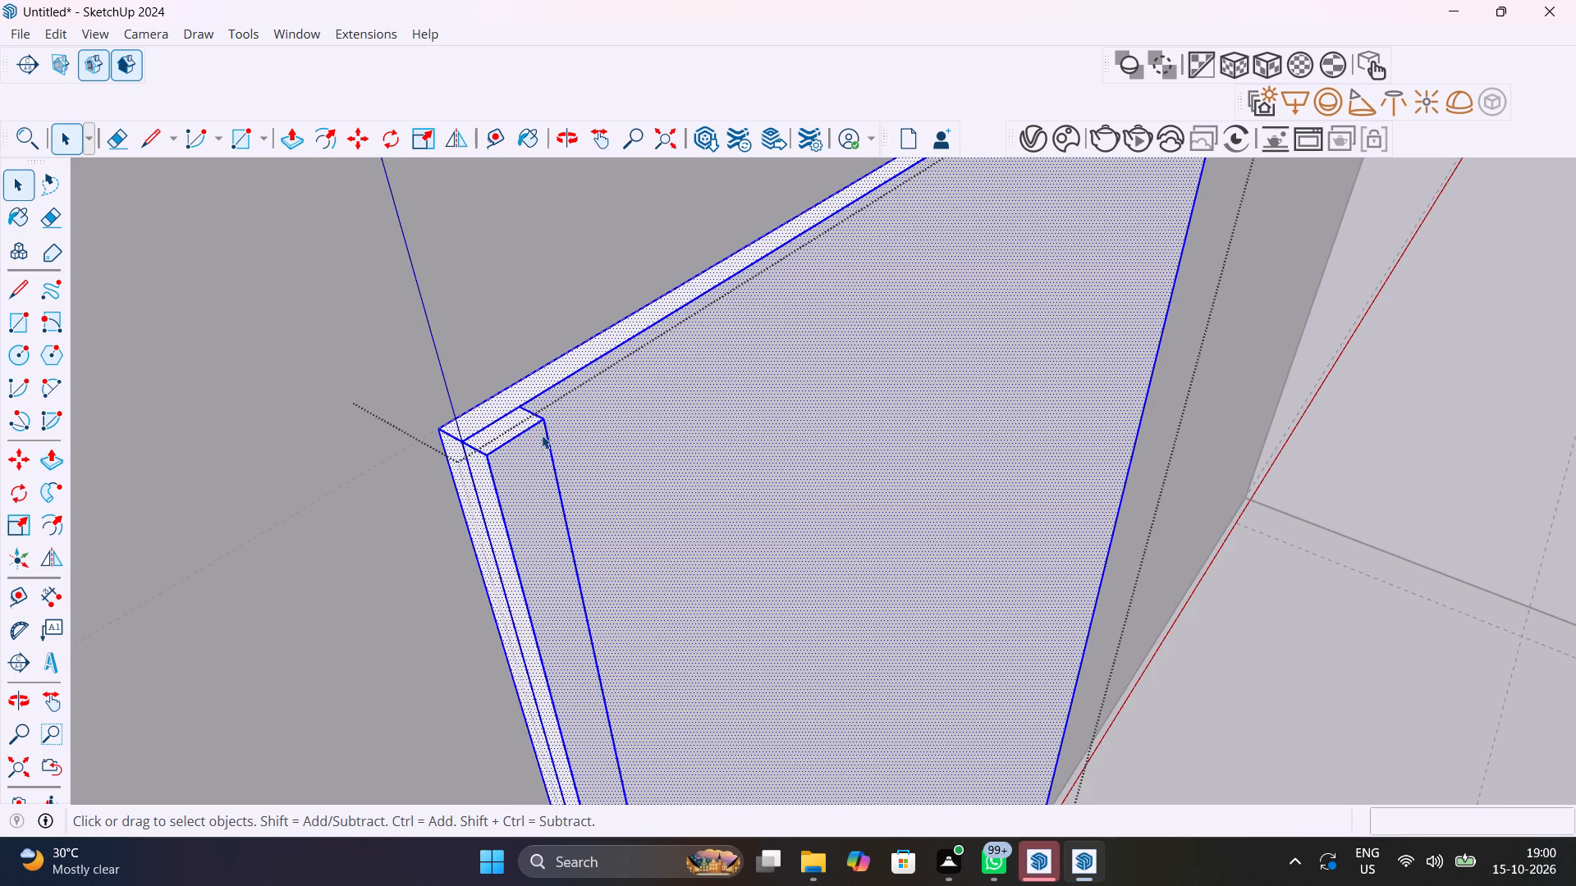
scroll(542, 435, down, 19)
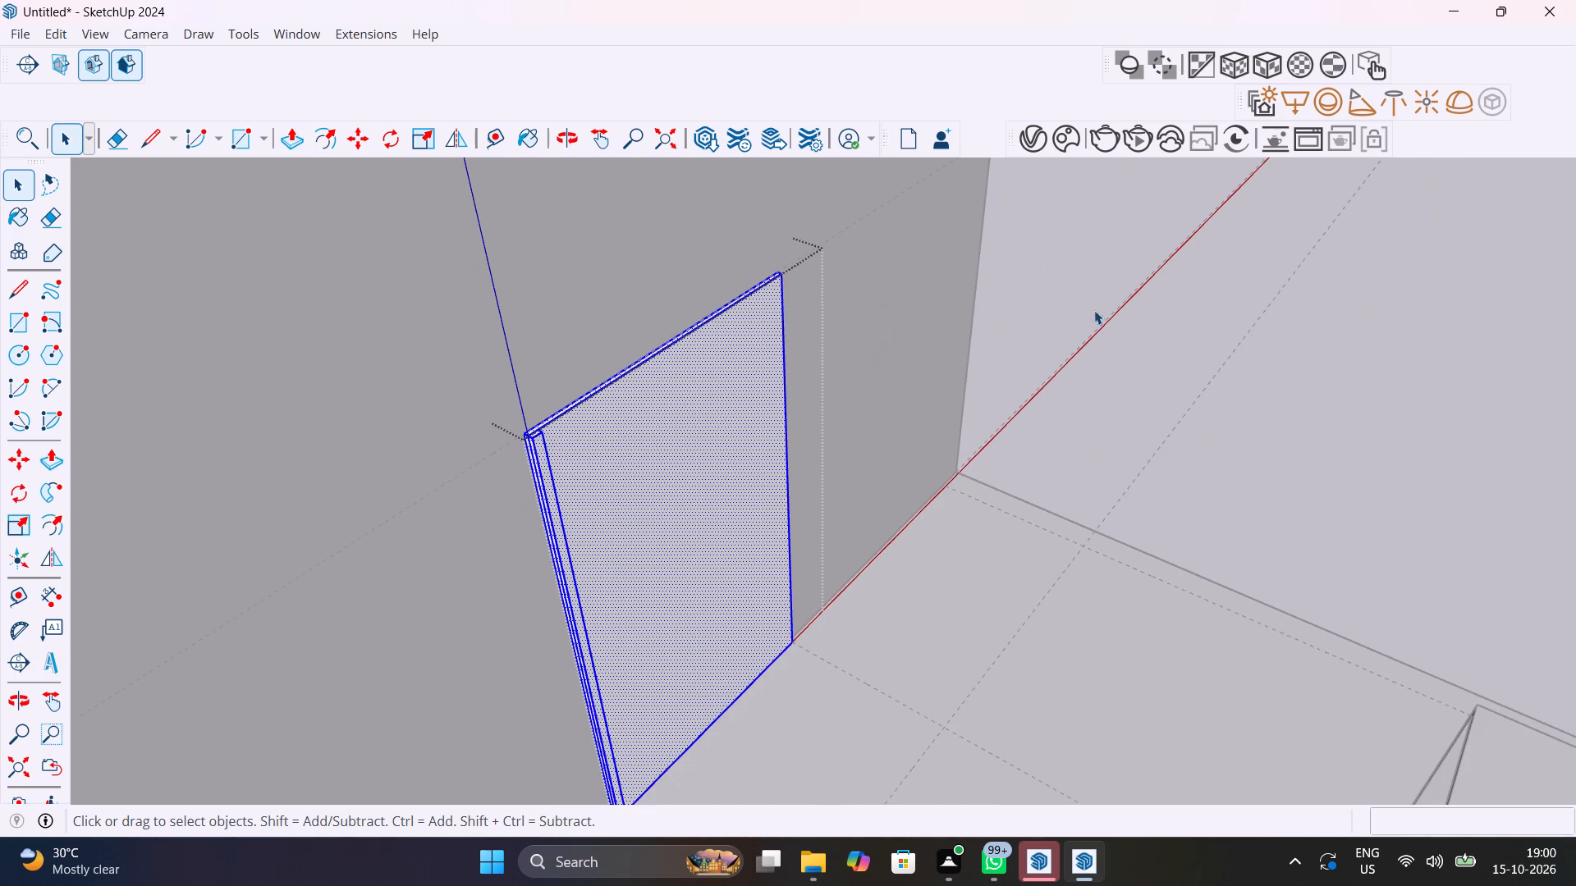
click(1082, 293)
scroll(534, 446, up, 7)
double_click(537, 443)
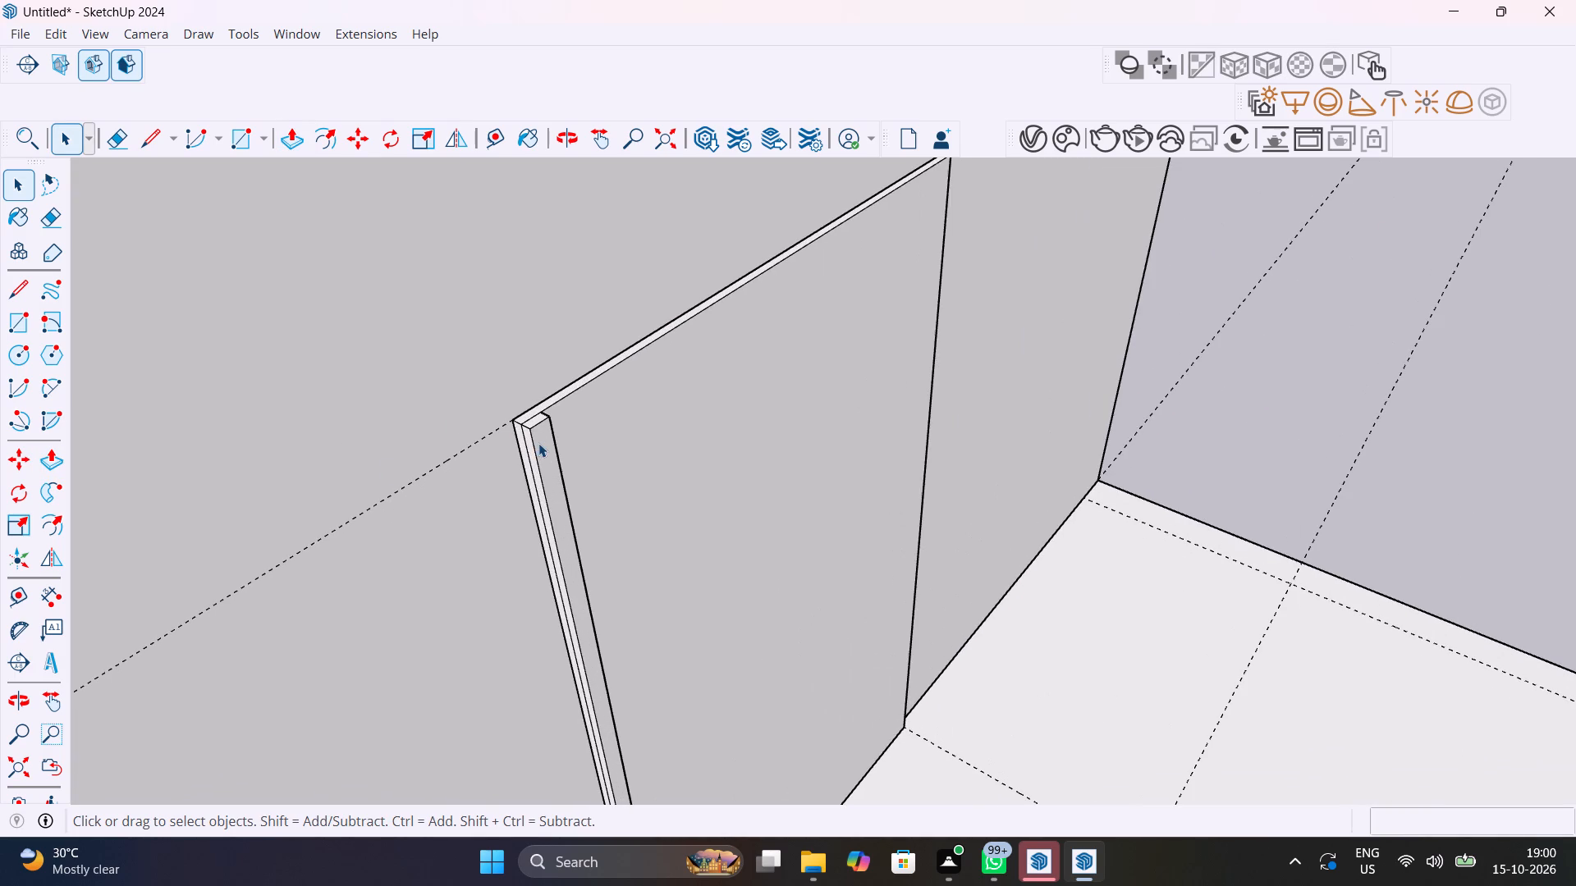
triple_click(538, 442)
triple_click(538, 442)
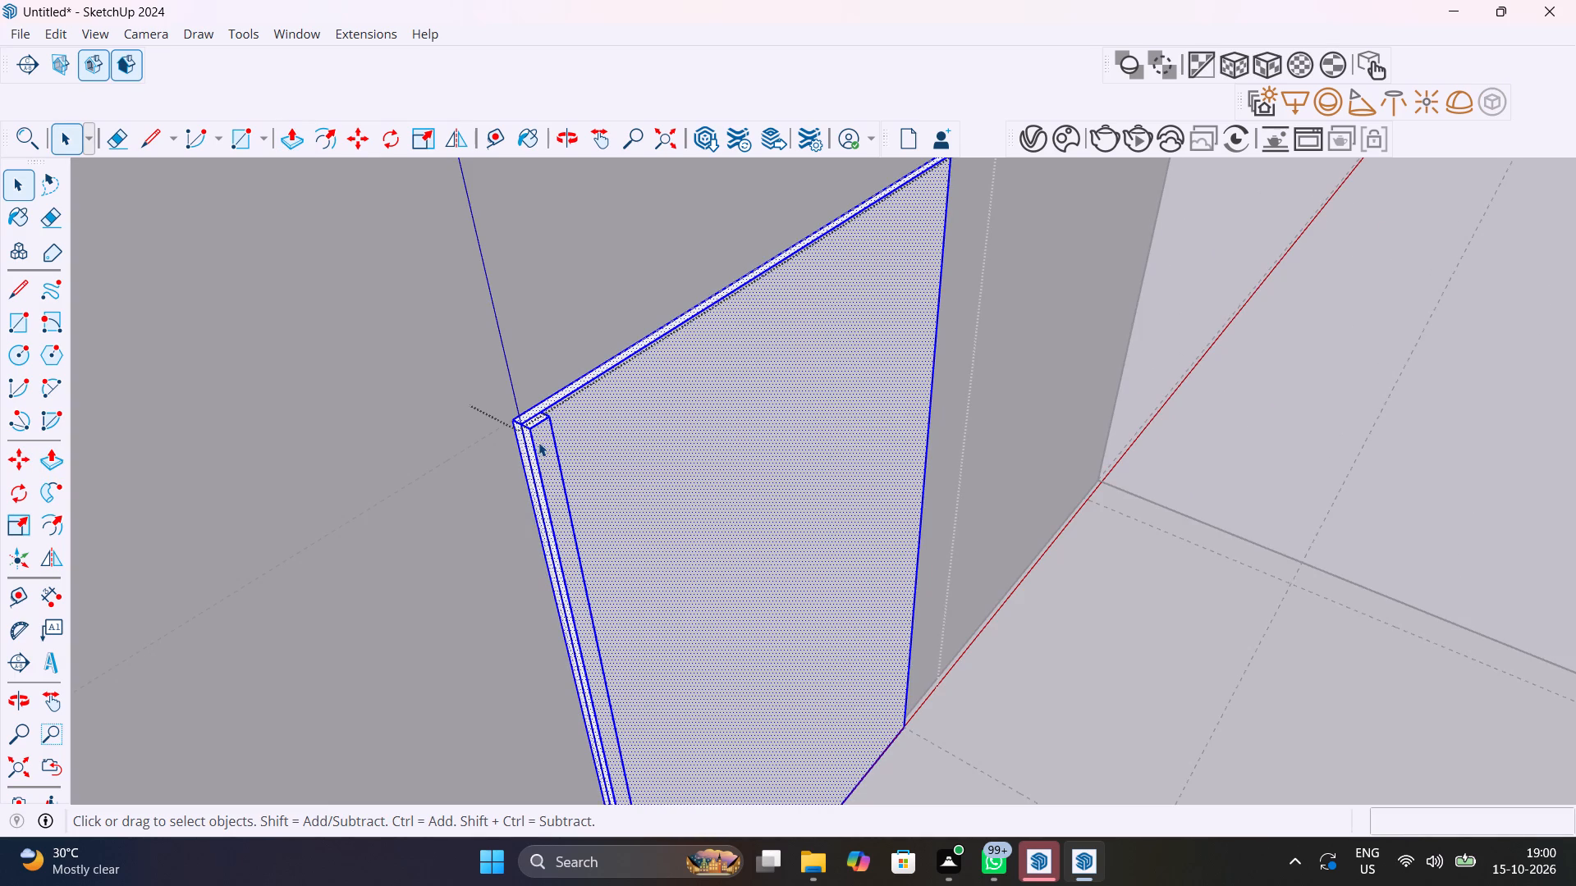
click(624, 422)
triple_click(557, 494)
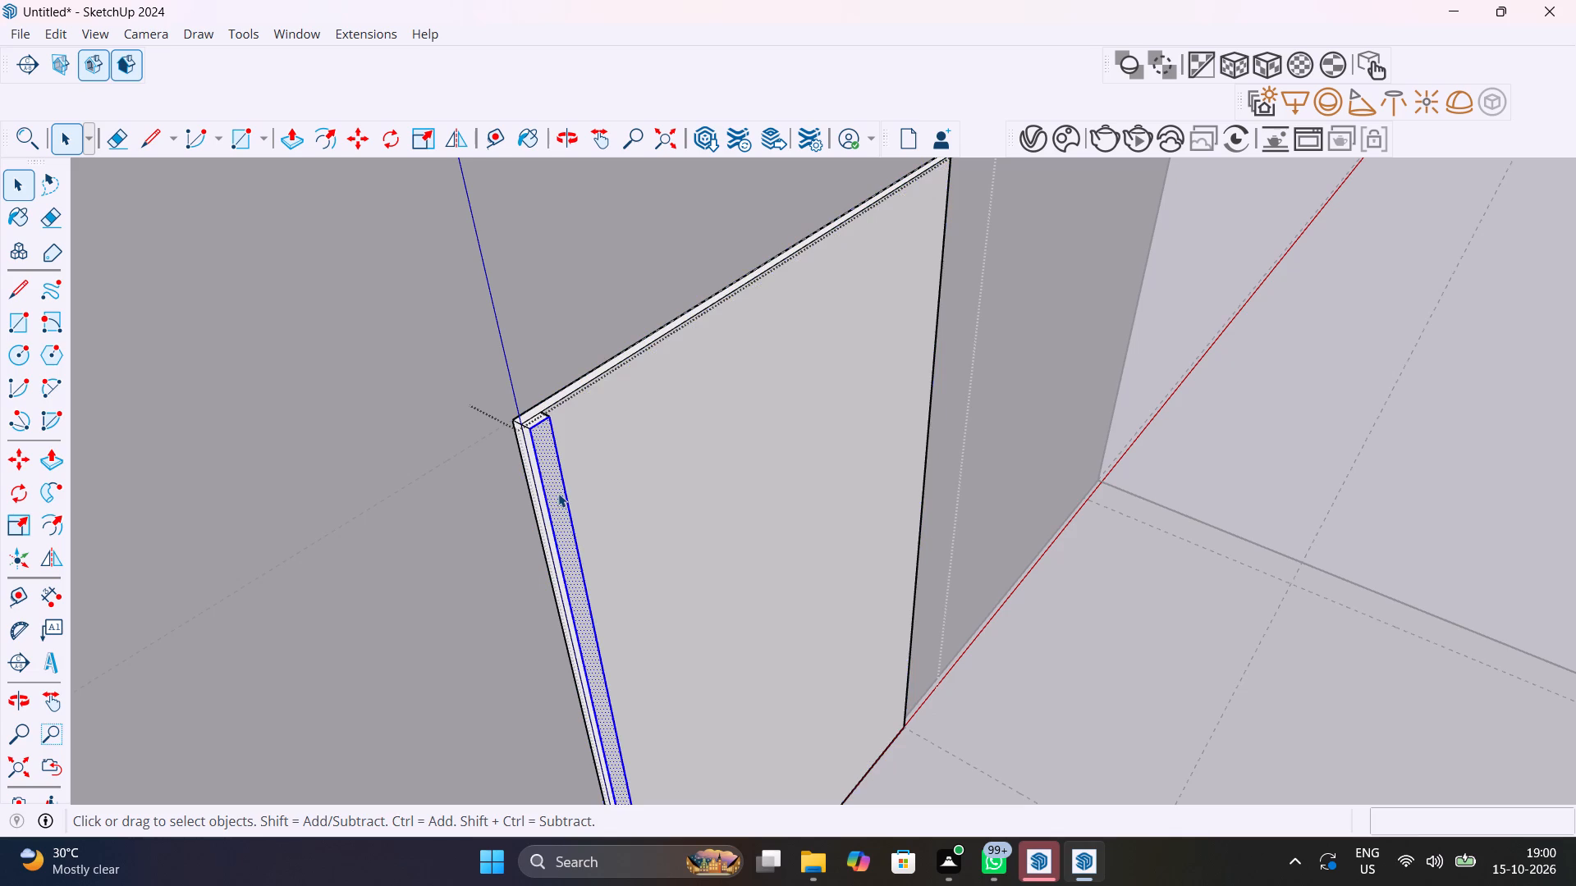
click(558, 493)
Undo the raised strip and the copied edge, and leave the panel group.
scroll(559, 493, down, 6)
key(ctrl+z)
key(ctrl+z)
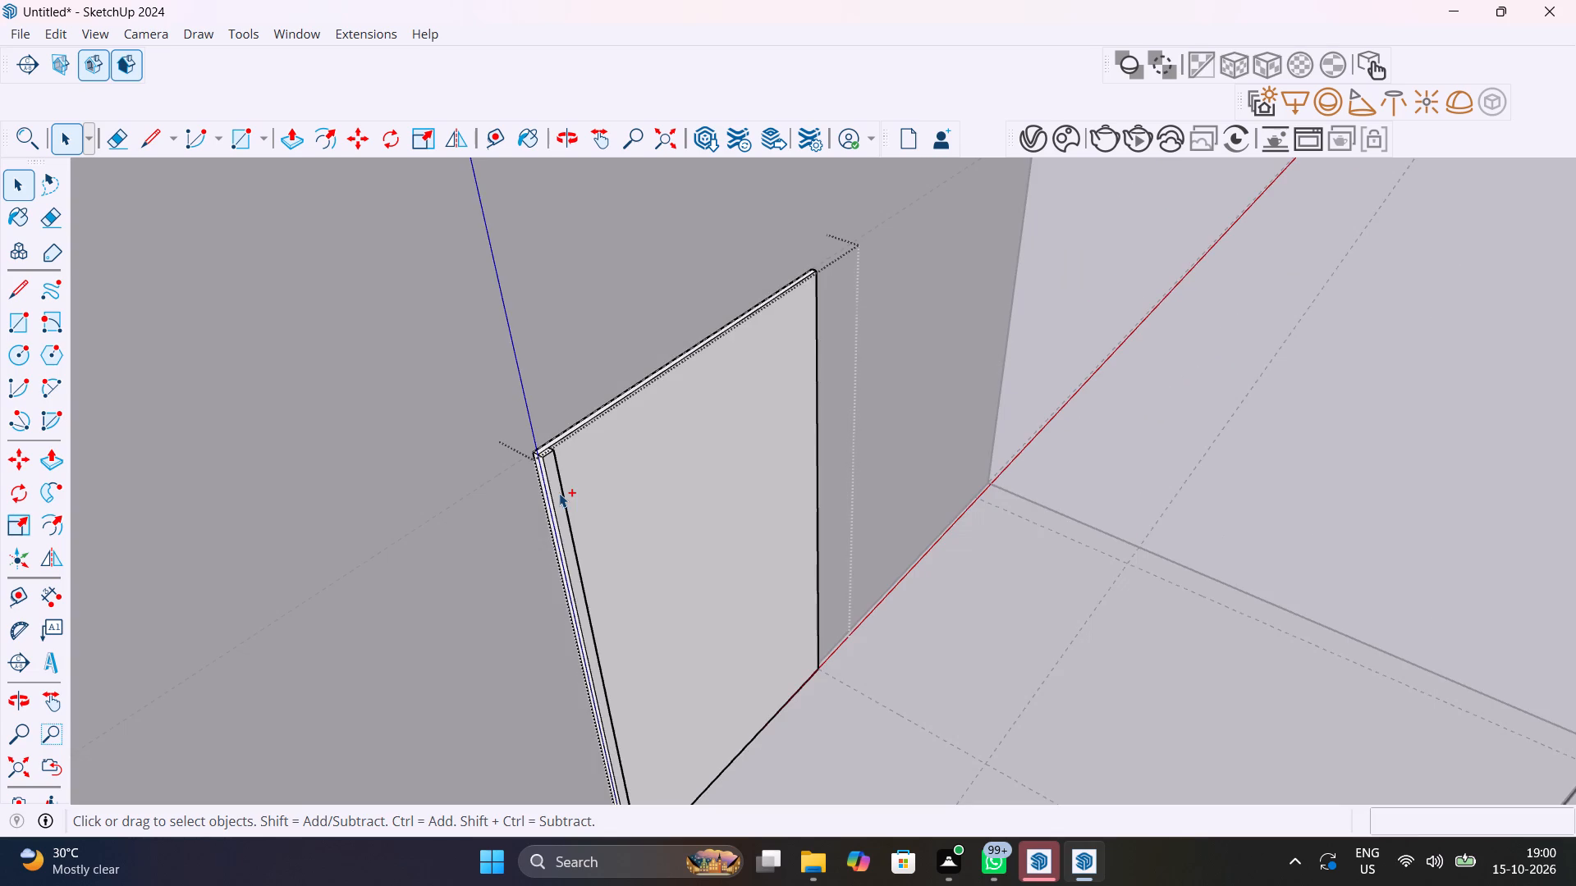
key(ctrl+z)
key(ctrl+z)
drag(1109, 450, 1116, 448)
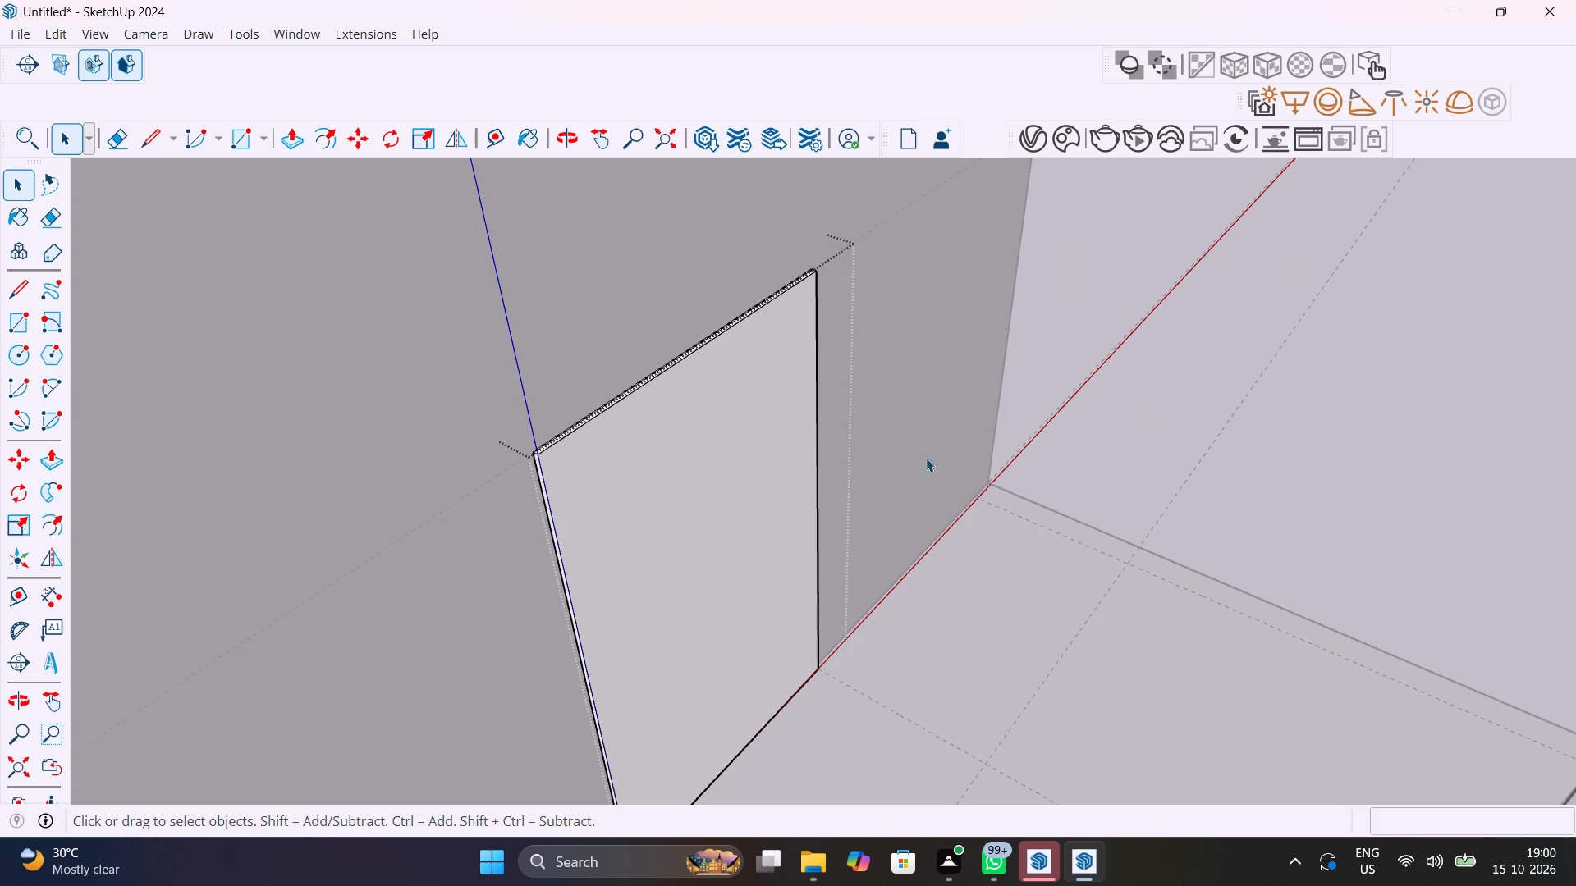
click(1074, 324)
Place a vertical guide on the panel face 1" in from its left front edge.
scroll(546, 473, up, 4)
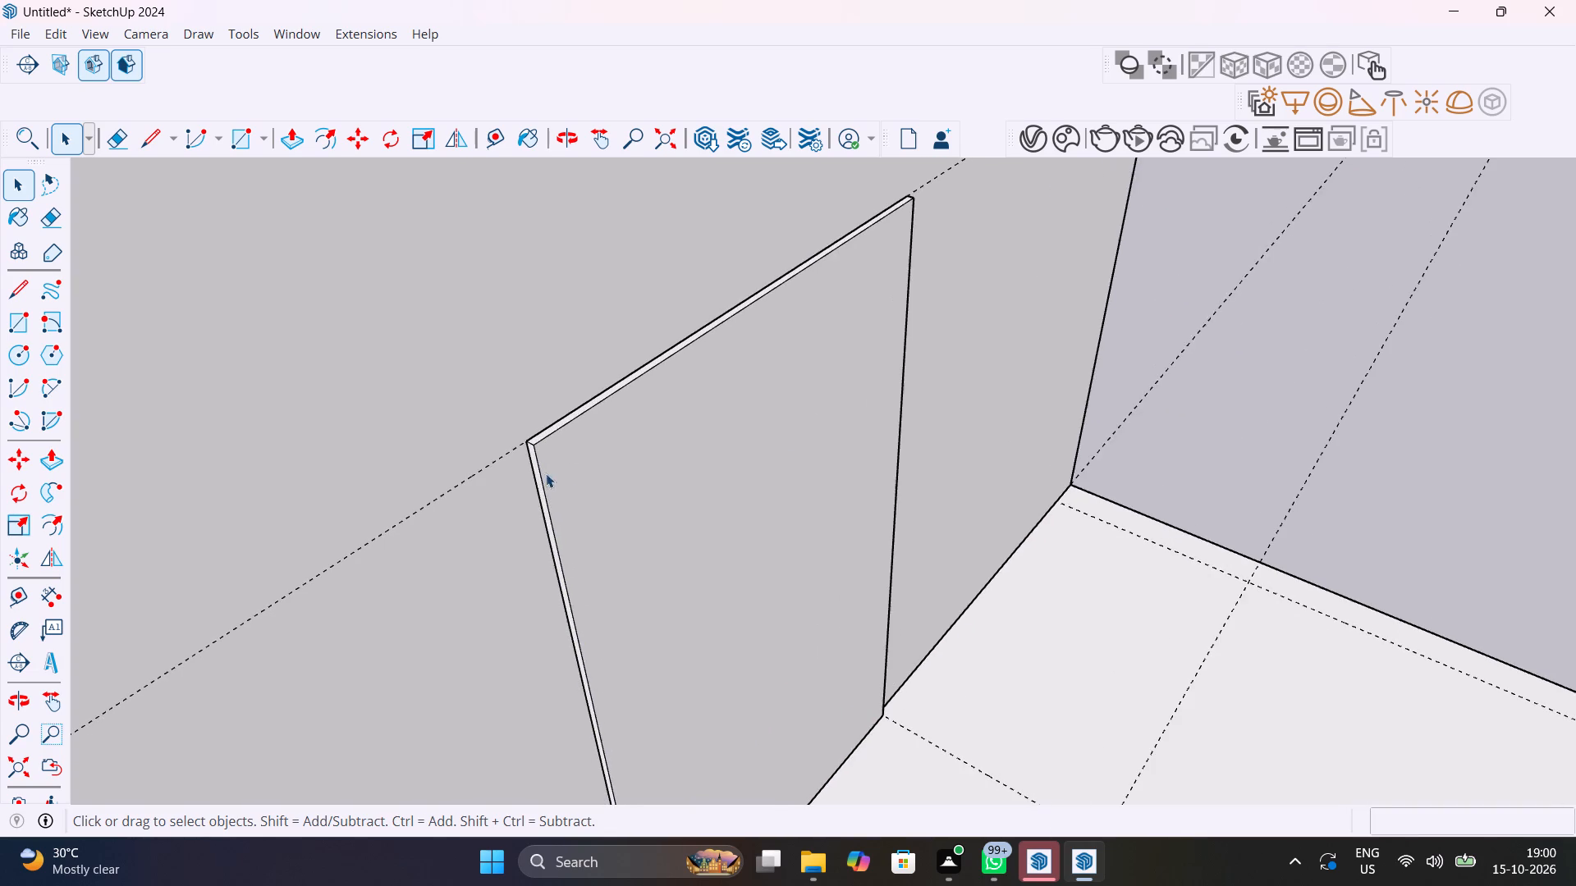
middle_drag(550, 490, 482, 508)
scroll(527, 436, up, 9)
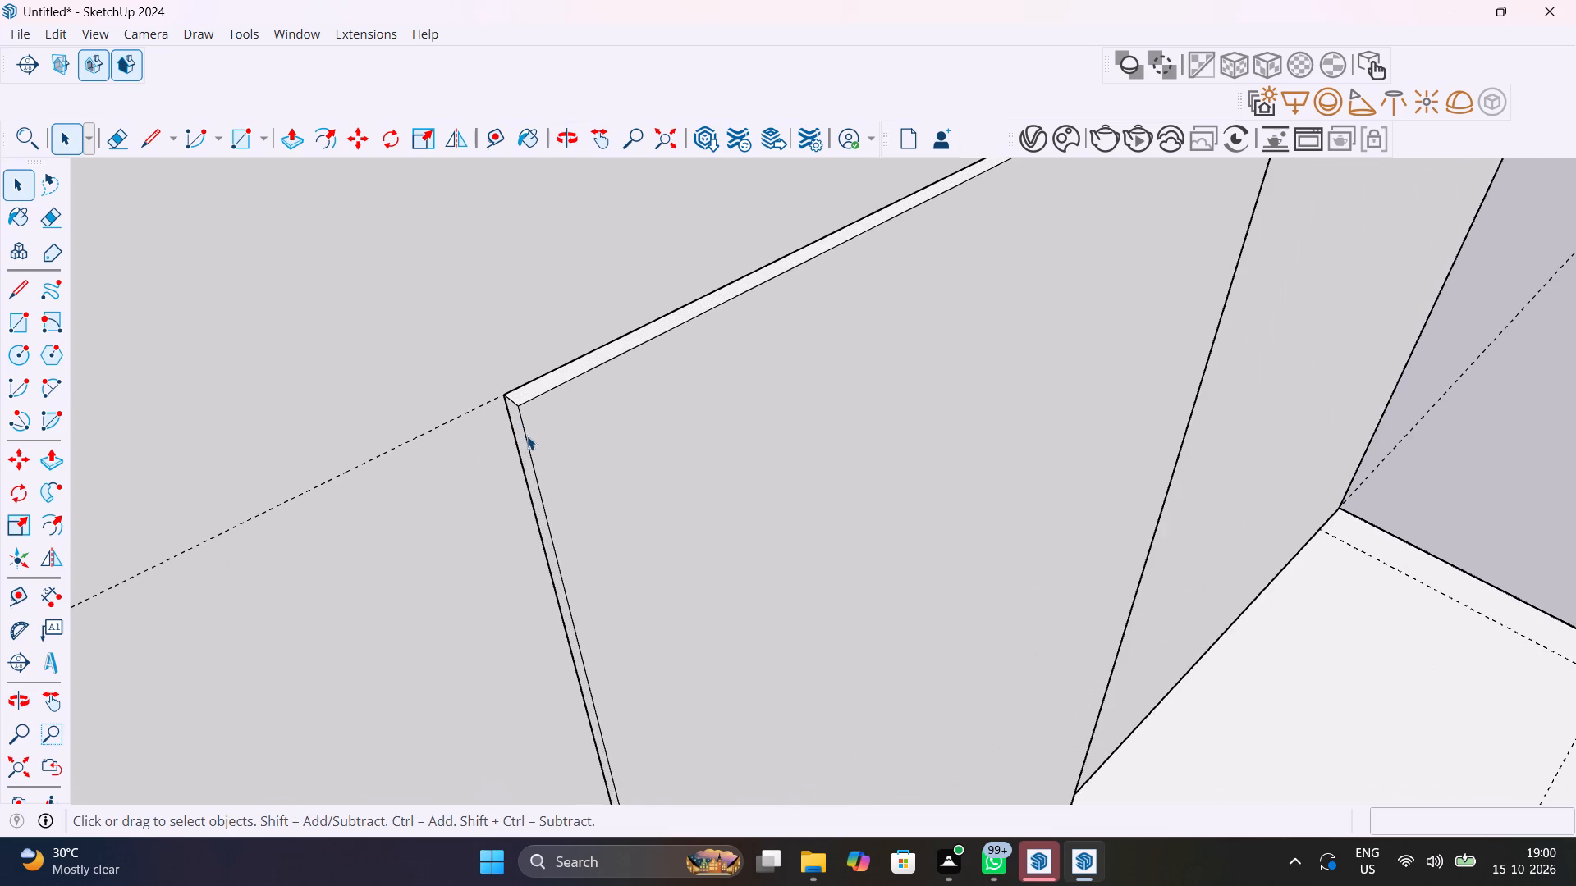
key(t)
click(526, 435)
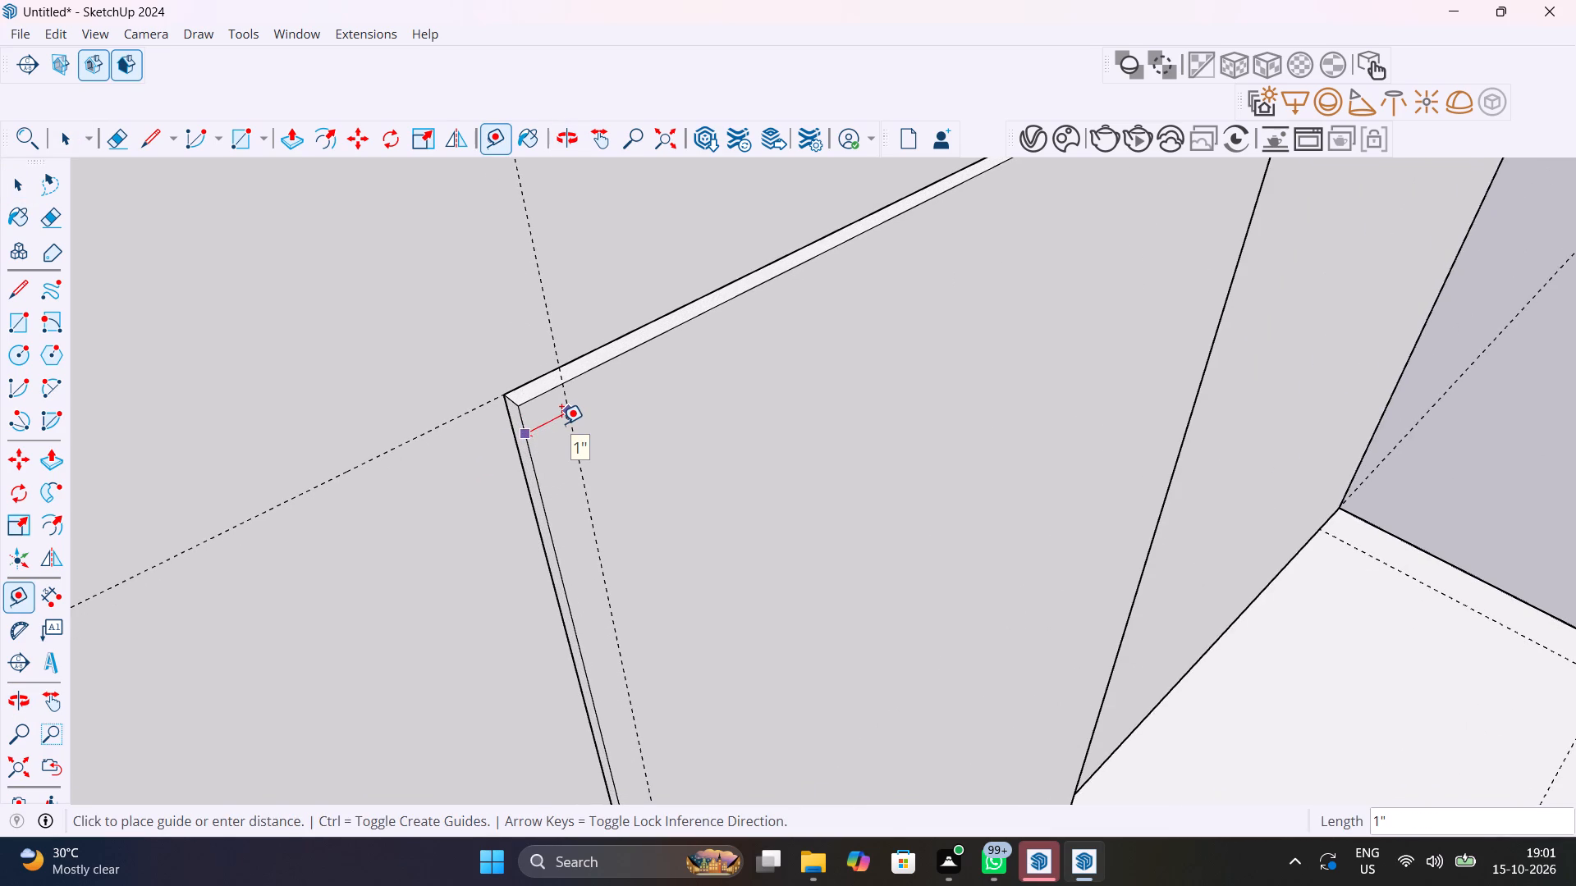
text(1")
key(Return)
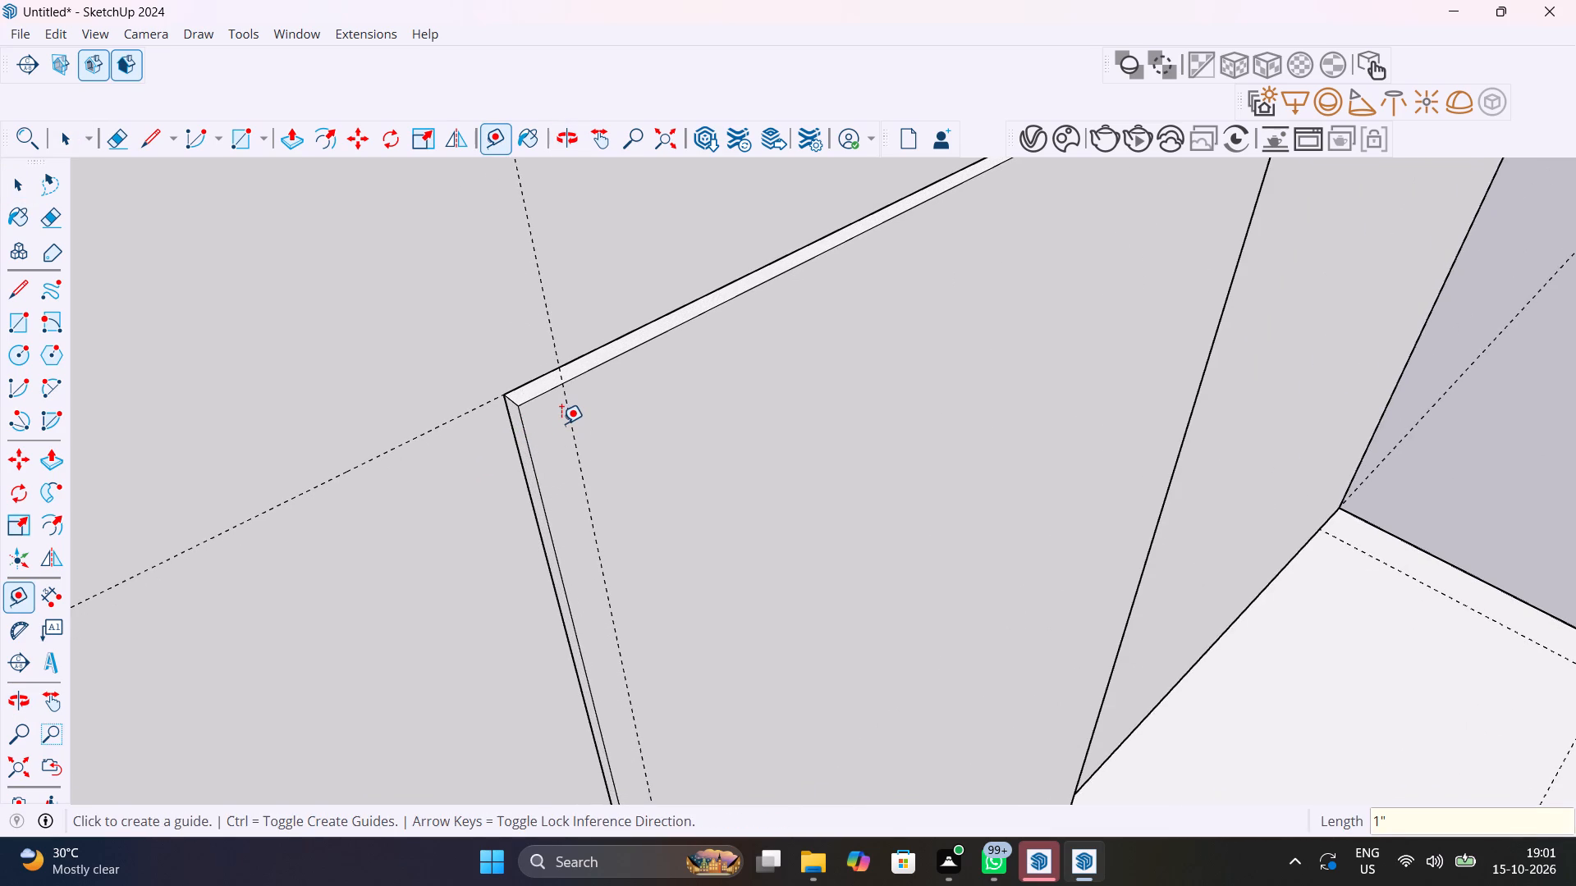
key(space)
Draw a 1" wide full-height rectangle on the panel face, from its upper front corner to the guide line at the floor.
text(R)
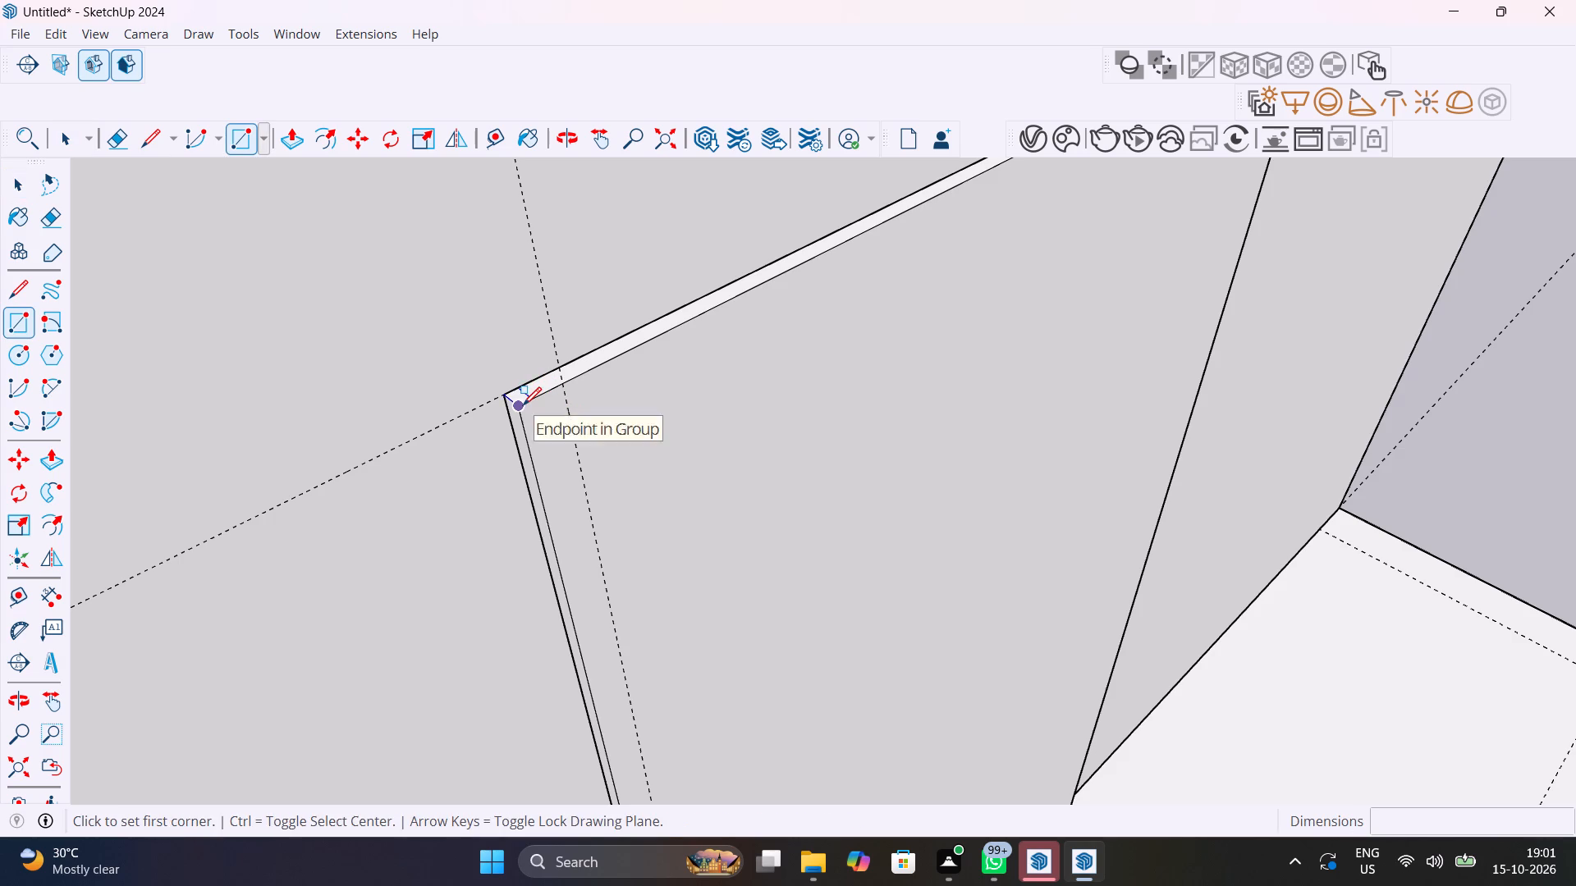
click(523, 405)
scroll(580, 445, down, 13)
shift+middle_drag(622, 639, 592, 596)
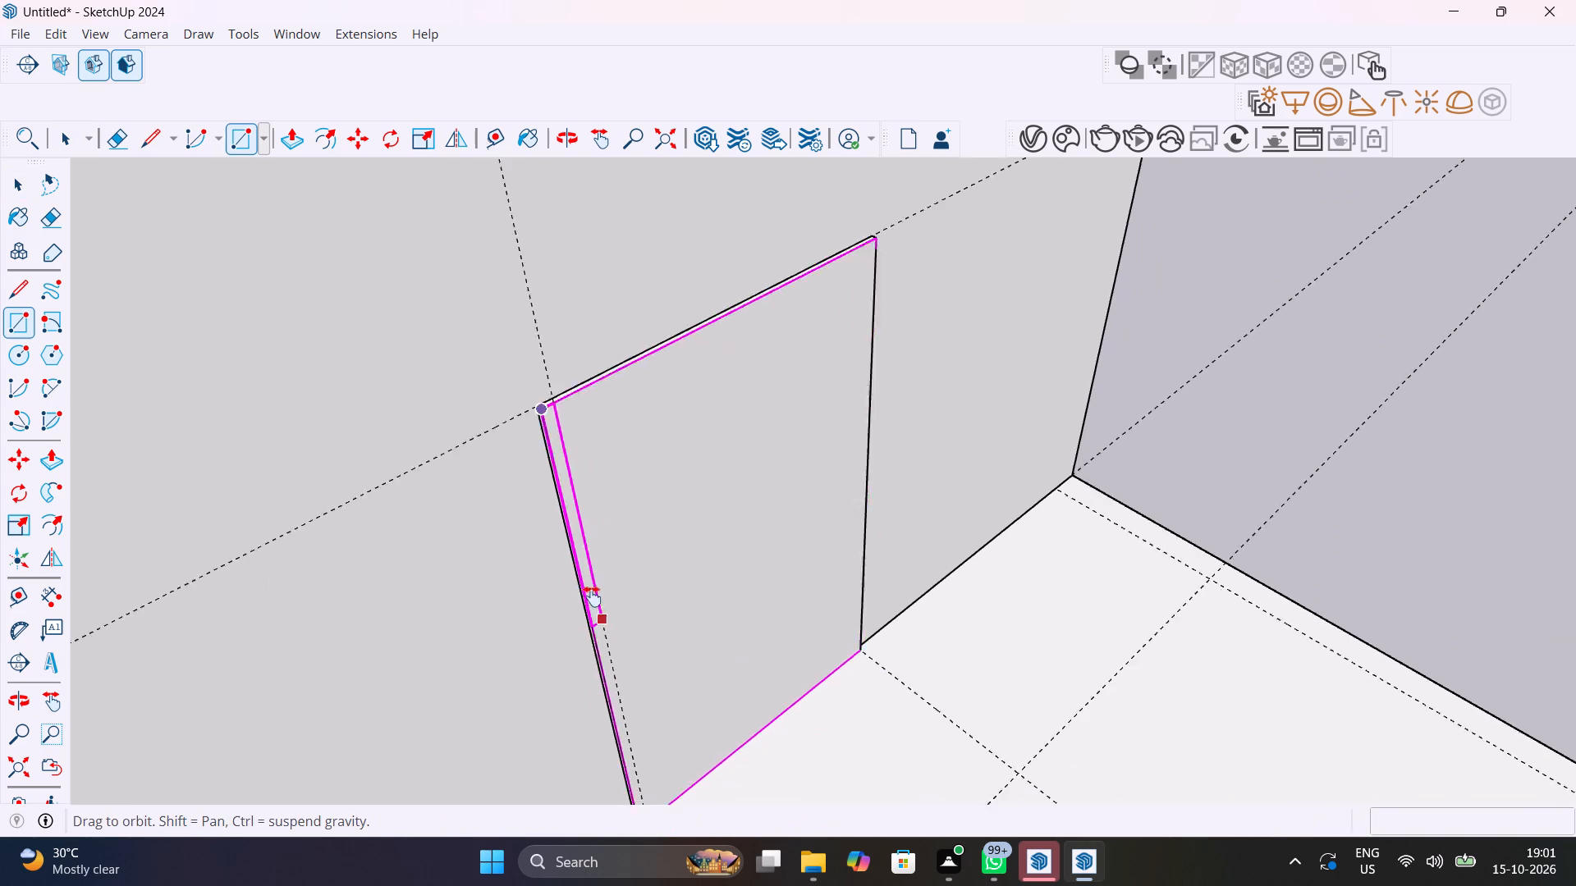
shift+middle_drag(592, 596, 560, 441)
scroll(608, 623, up, 10)
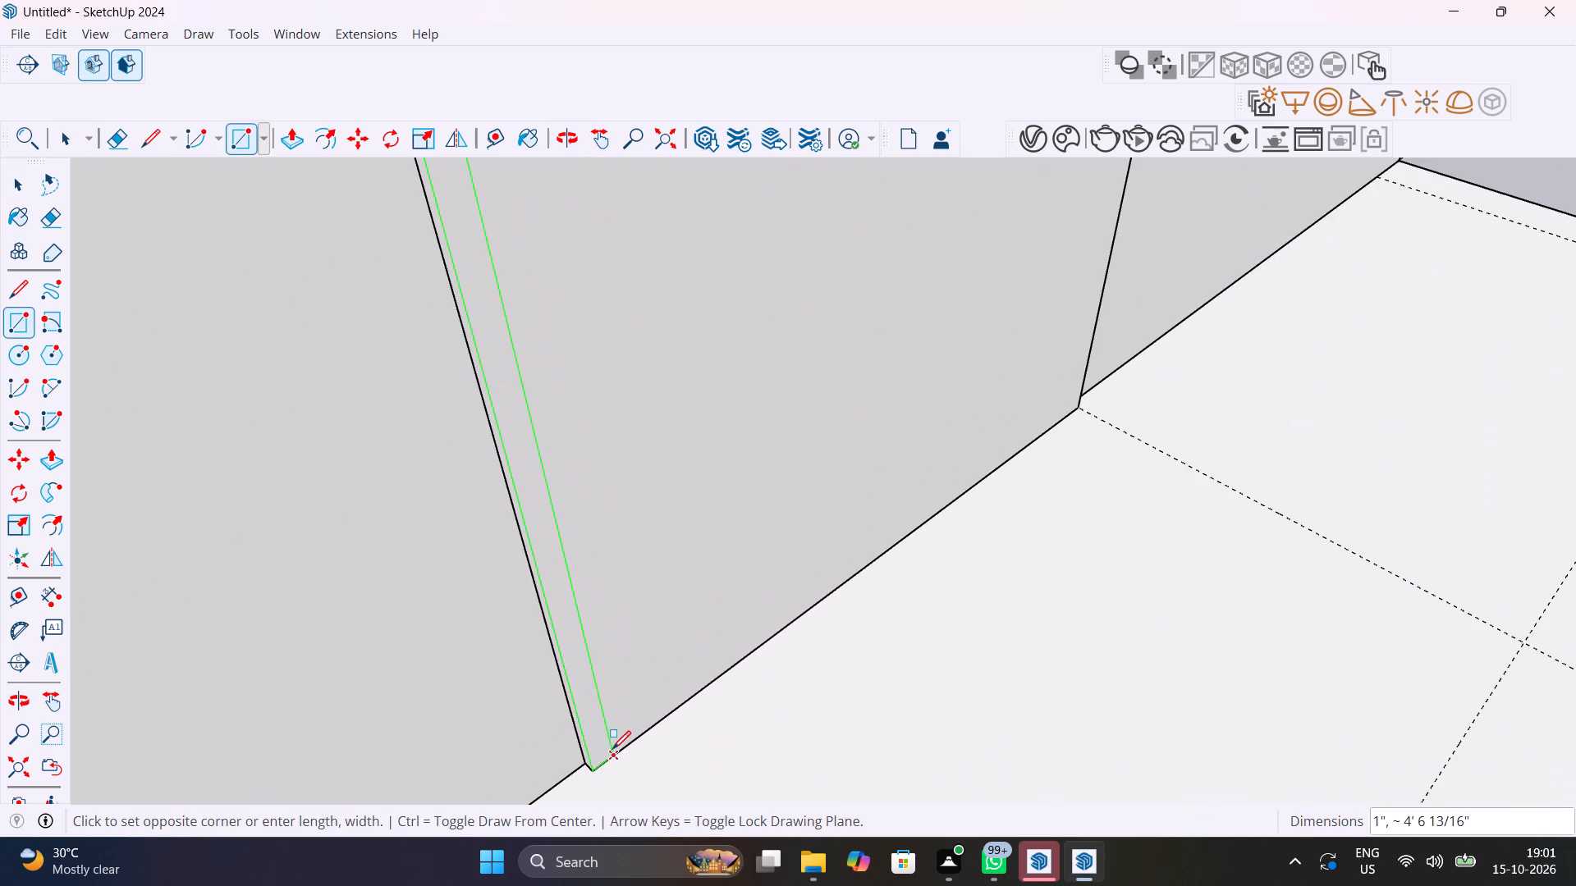
click(616, 756)
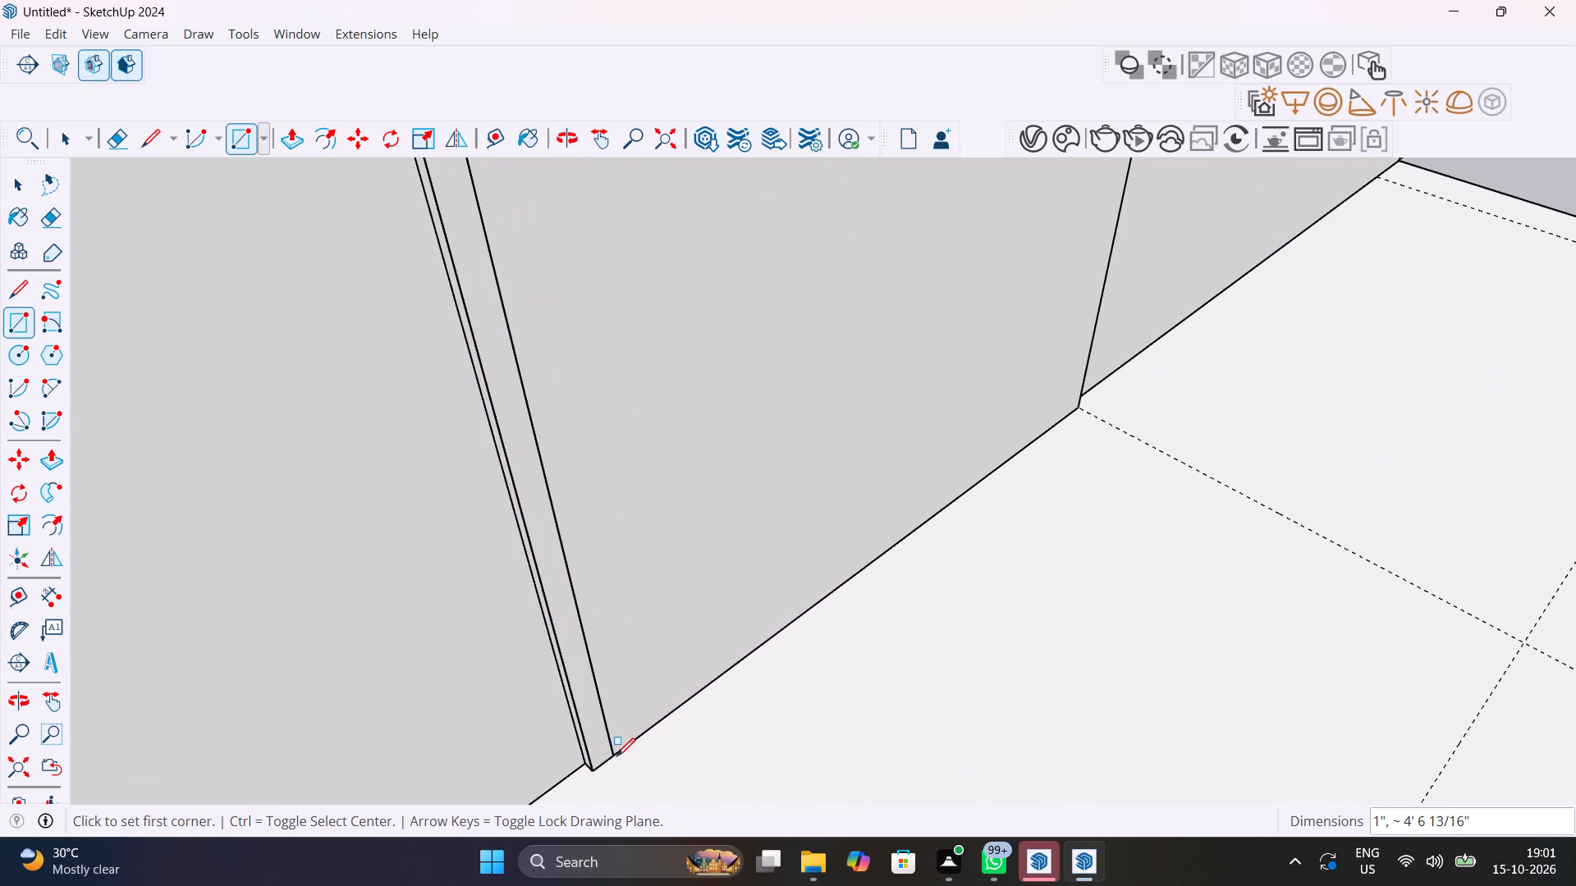
scroll(616, 756, down, 20)
scroll(587, 647, up, 11)
Push/Pull the 1" wide strip face out 0.5" from the panel.
key(space)
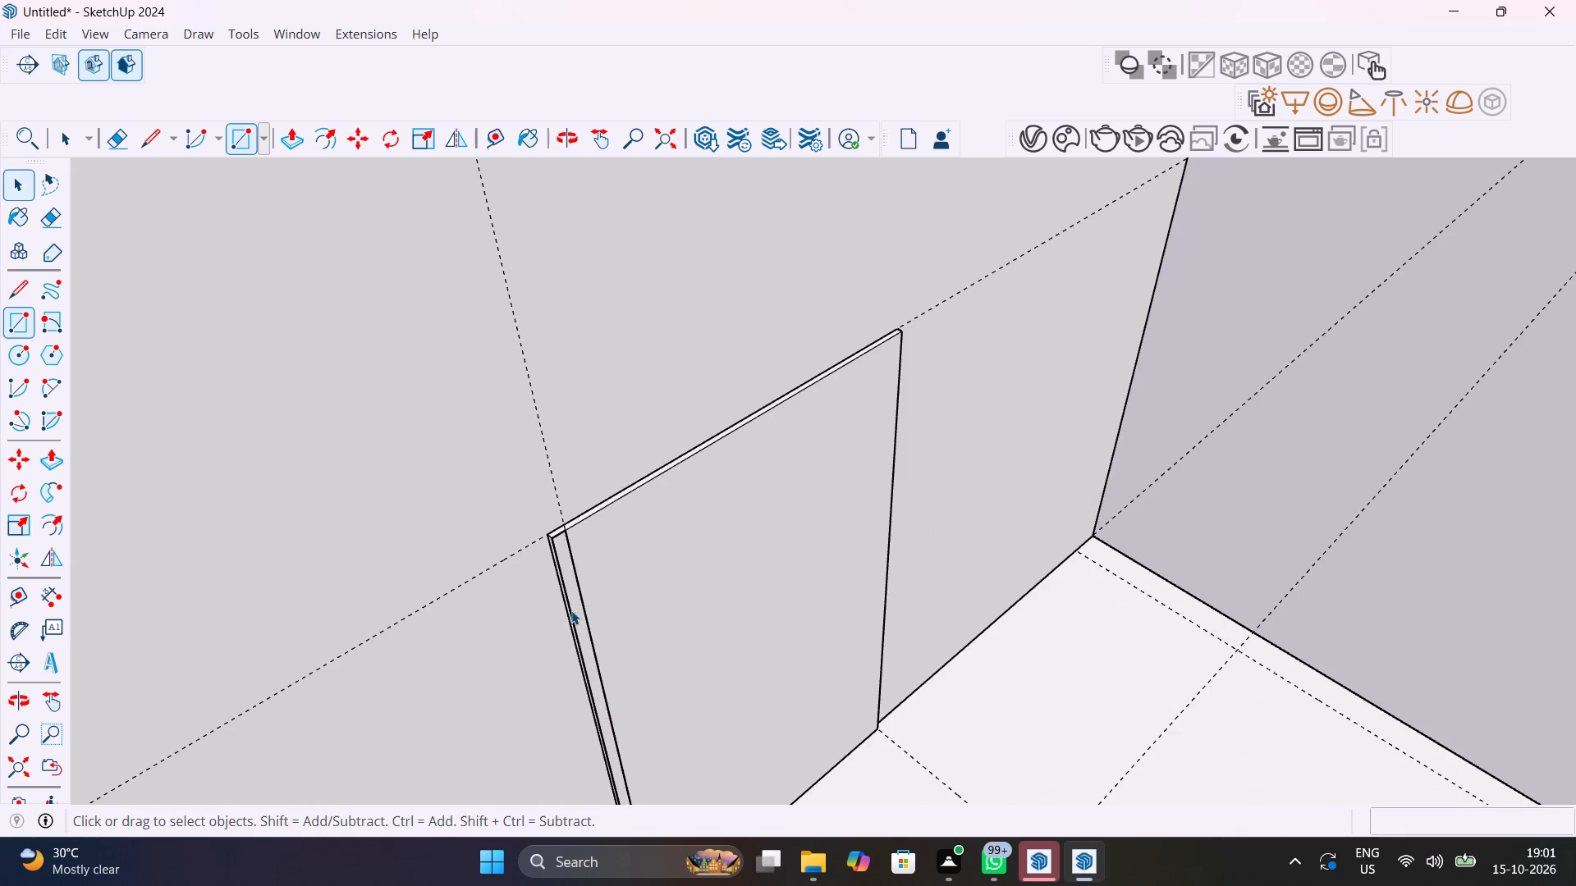
scroll(561, 567, up, 5)
click(566, 558)
key(p)
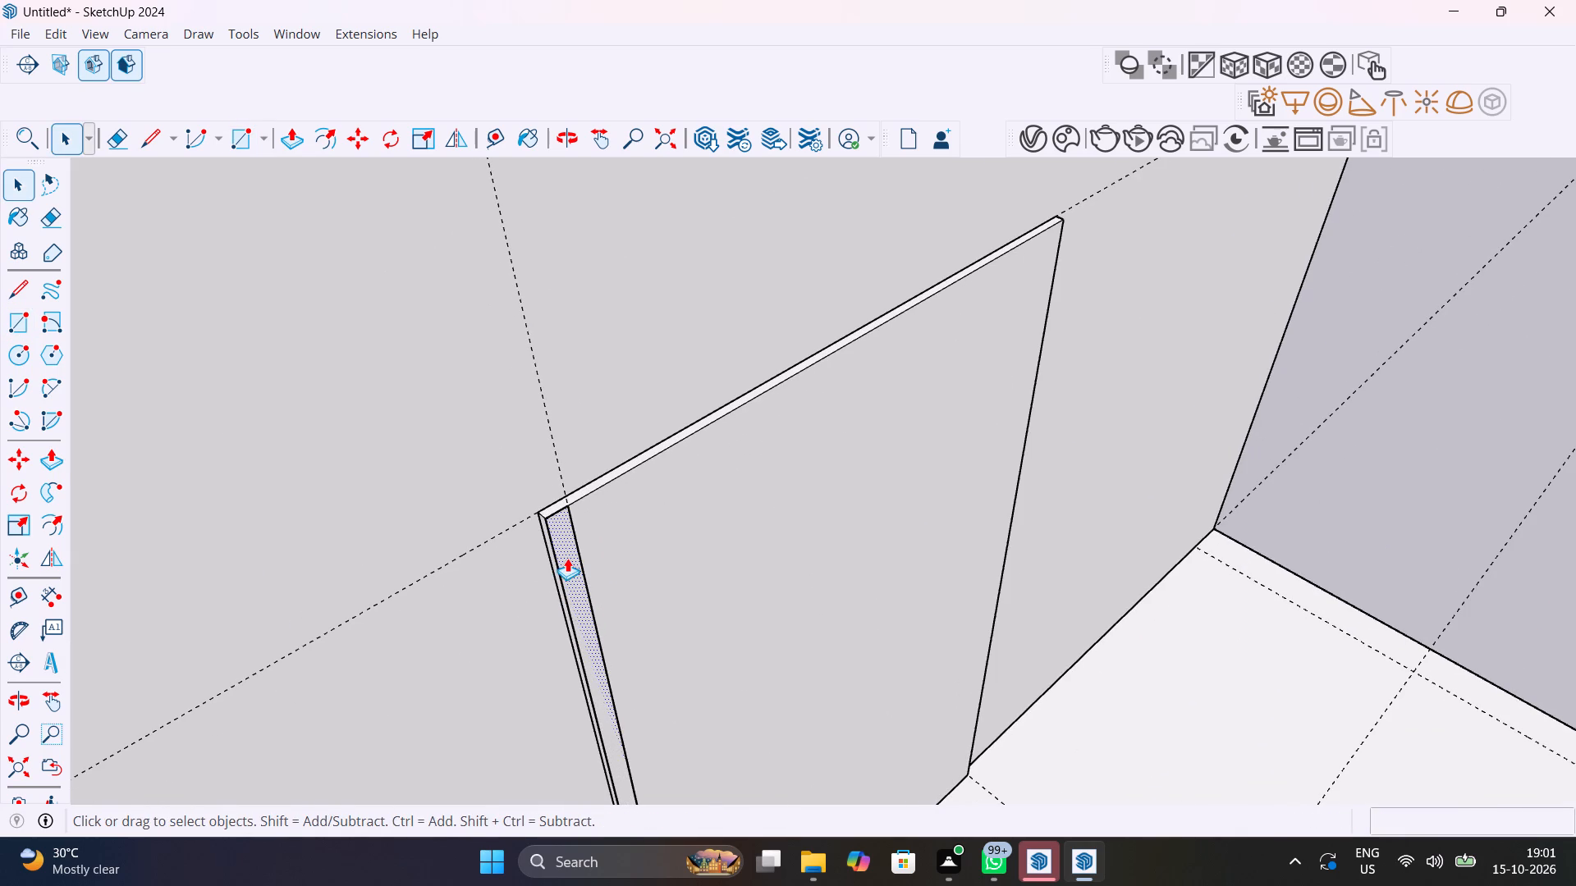
click(567, 558)
text(0.5")
key(Return)
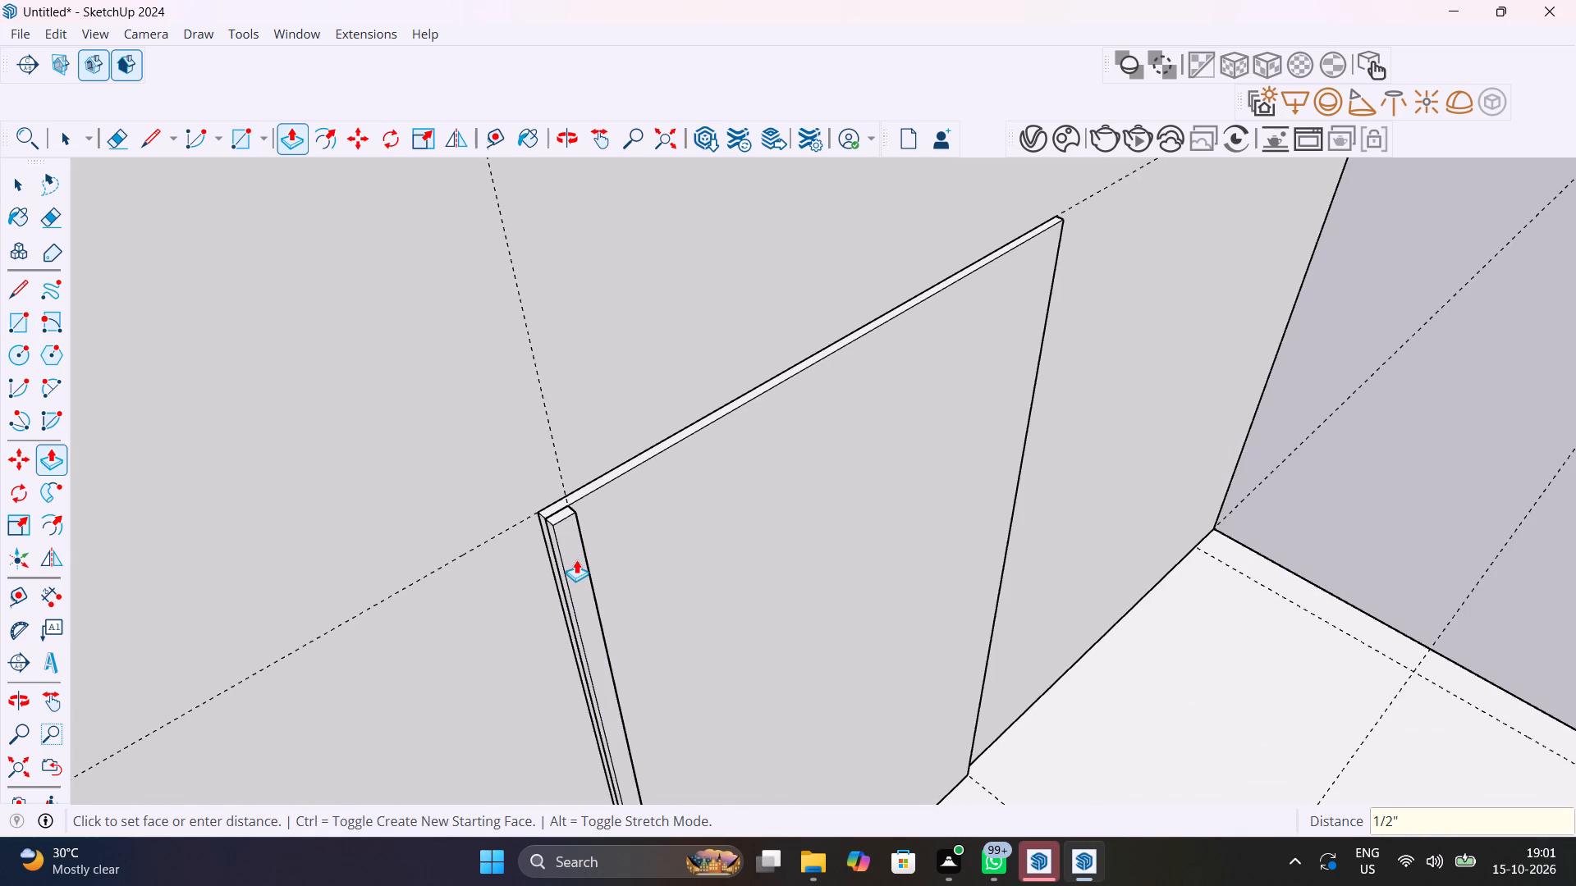
Select all the geometry of the raised strip and make it a group.
key(space)
triple_click(576, 559)
click(579, 559)
right_click(579, 559)
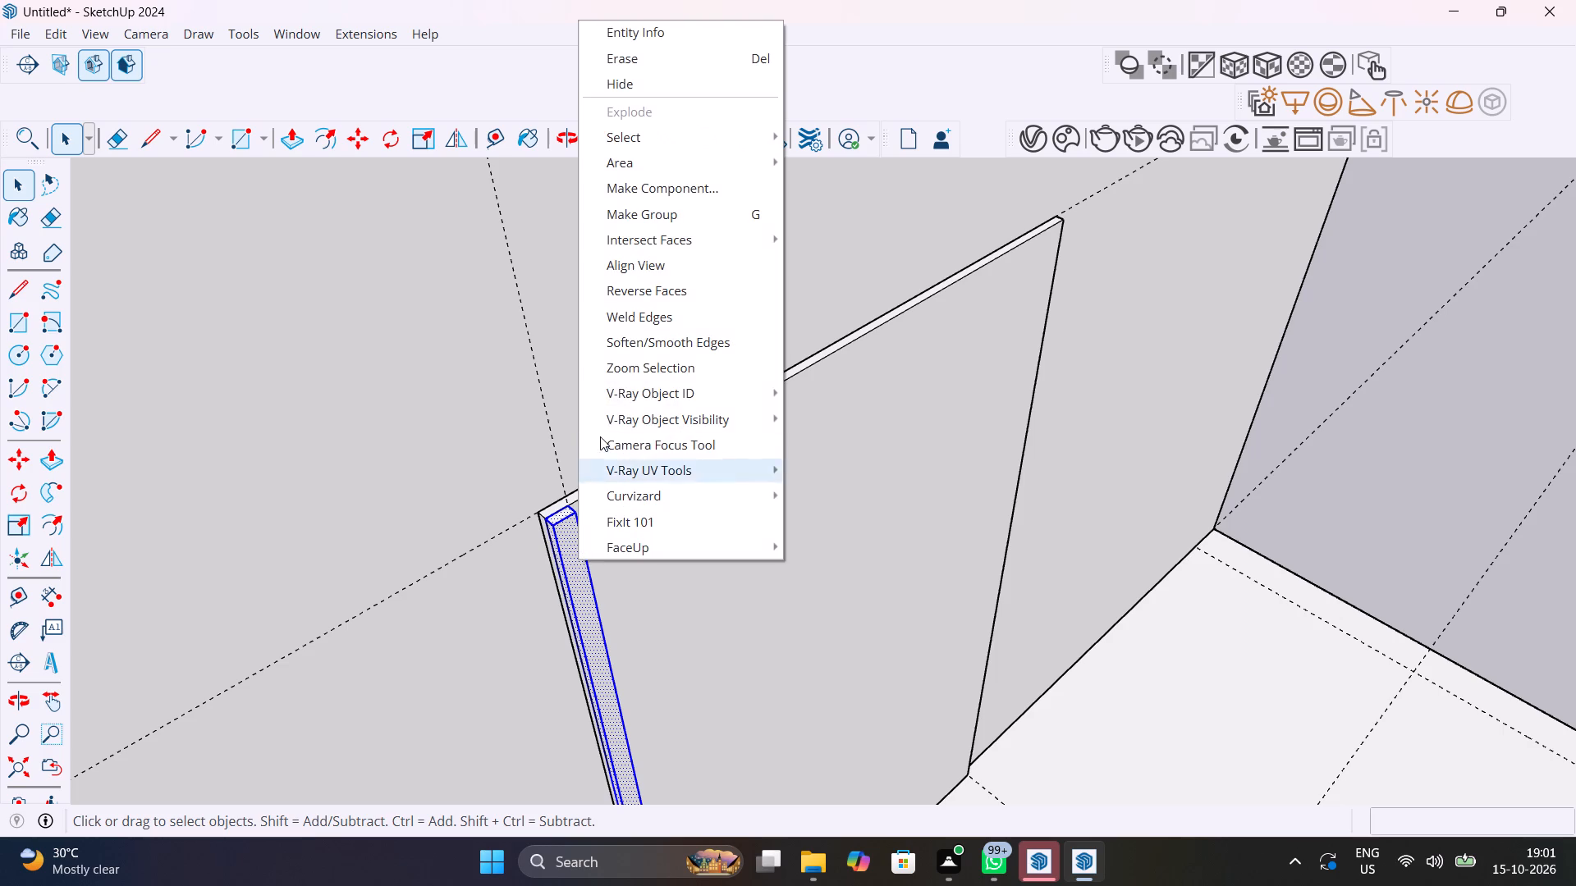
click(646, 226)
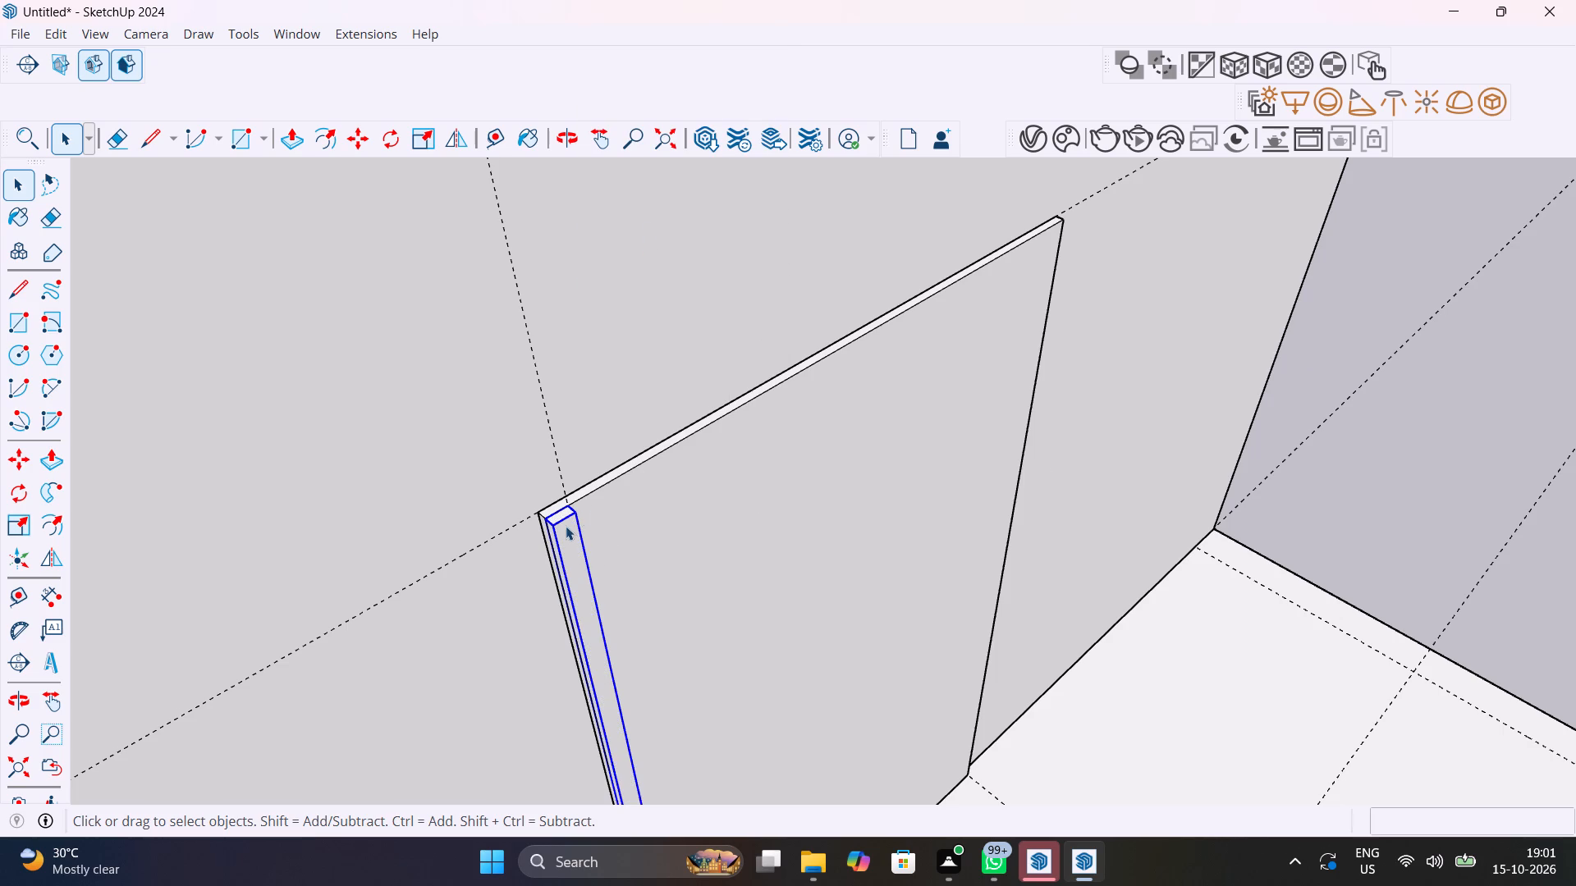
Copy the strip group along the panel's top edge at a distance of 2" from the original.
scroll(566, 526, up, 8)
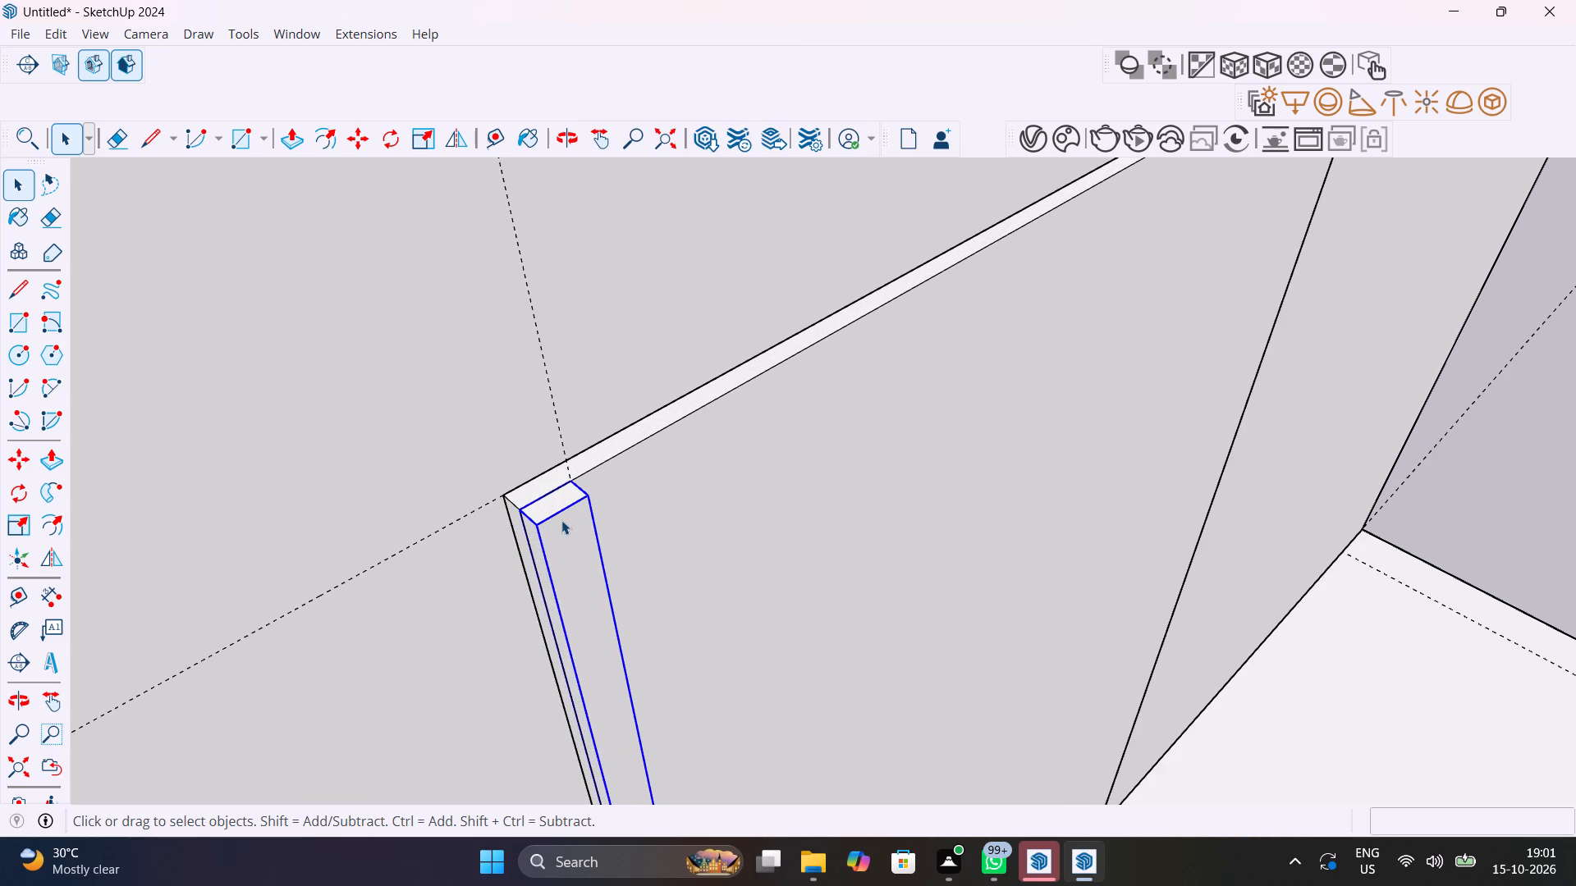
key(m)
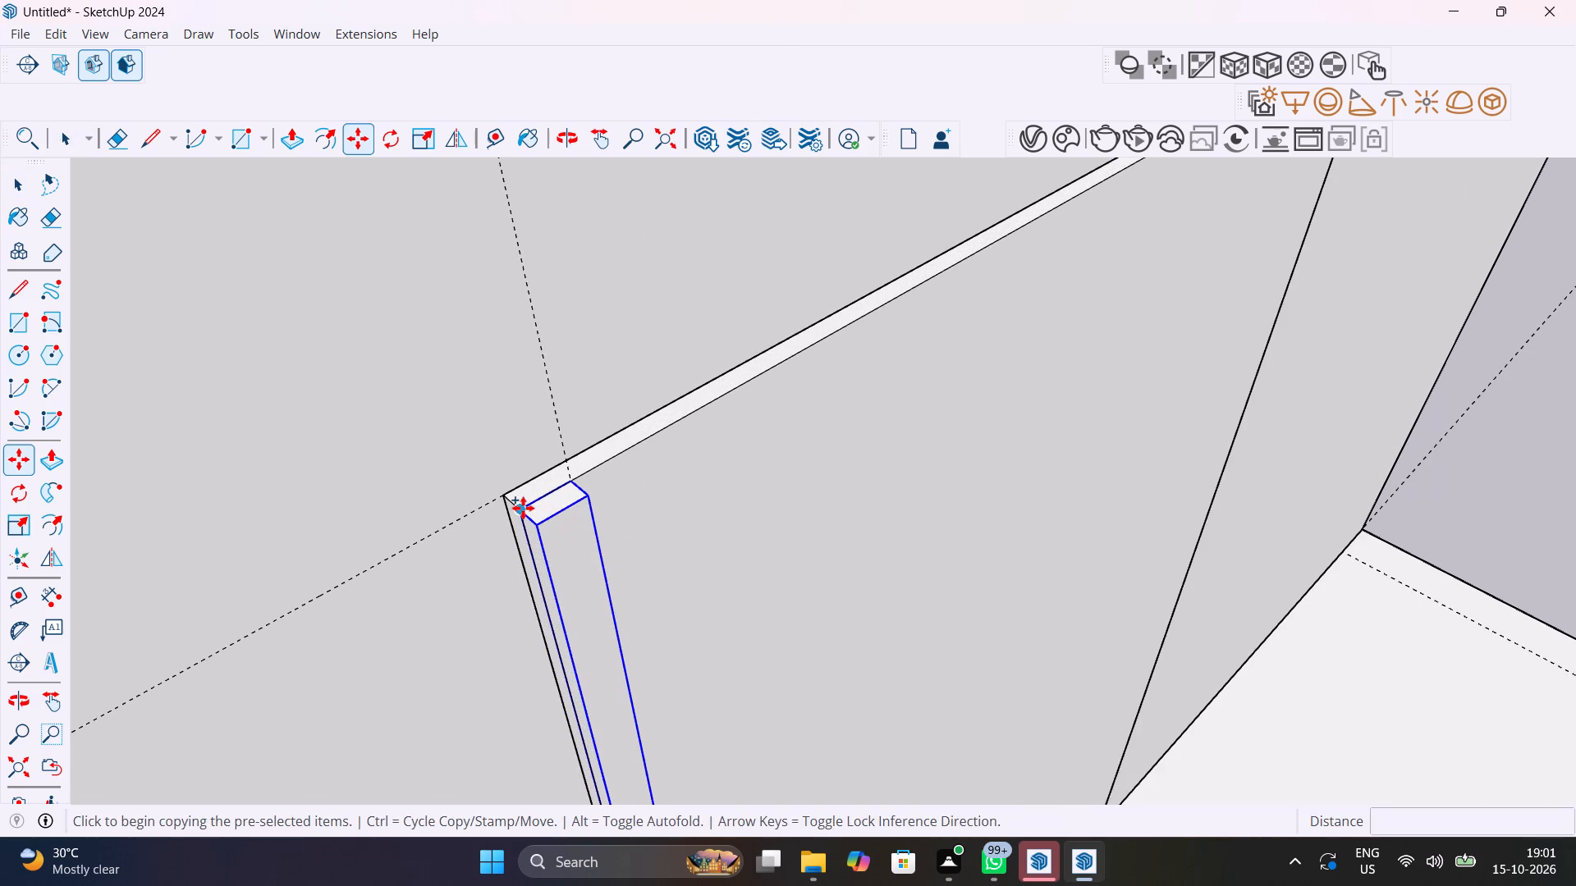
click(521, 510)
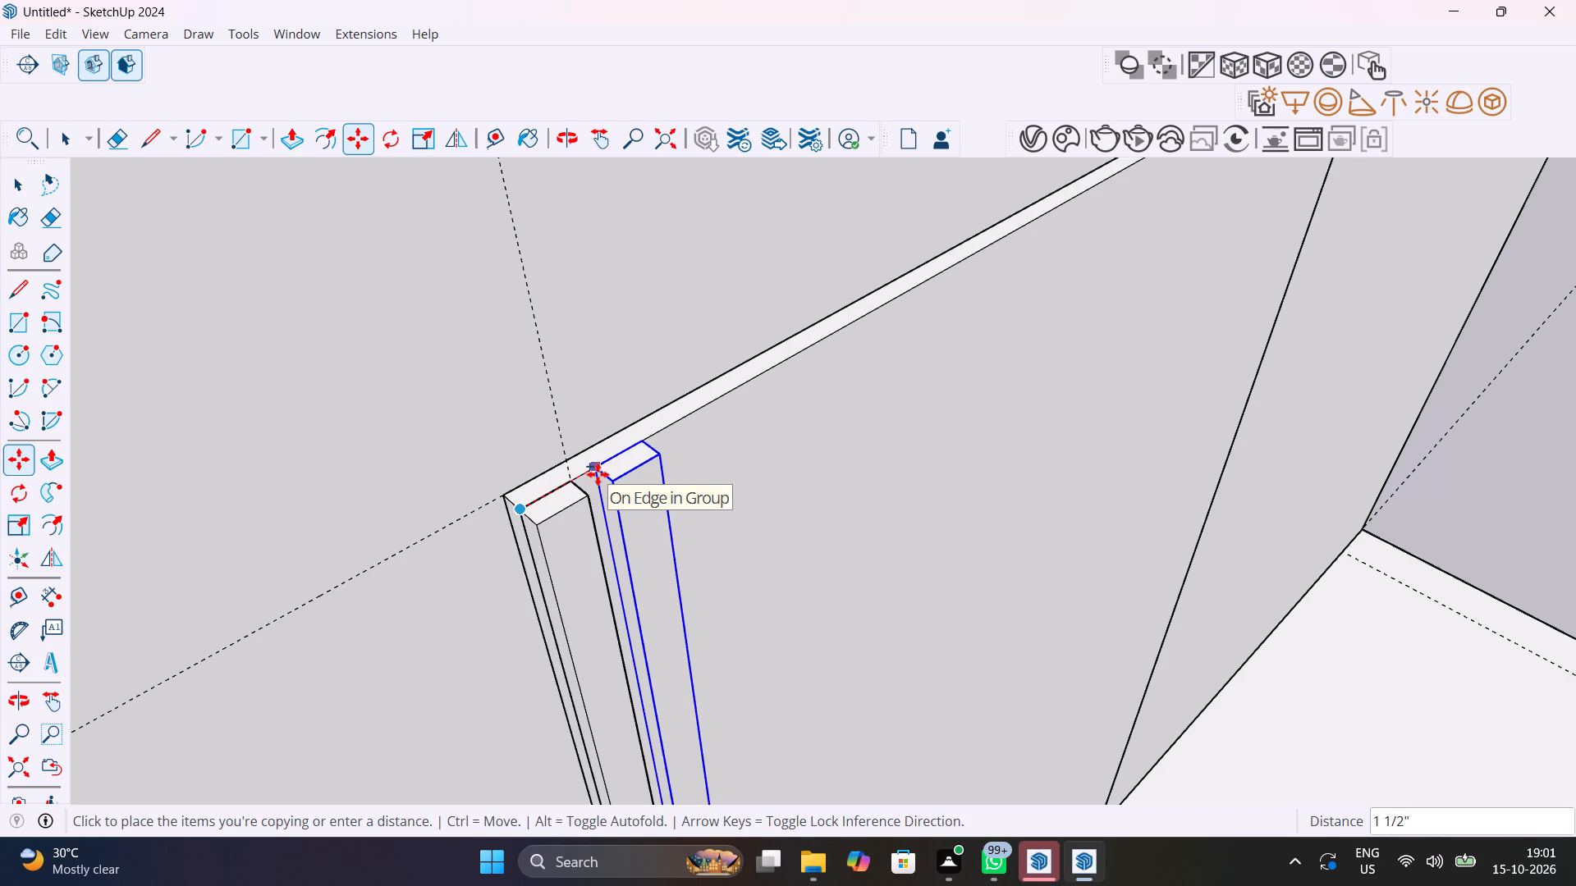
text(1")
key(Return)
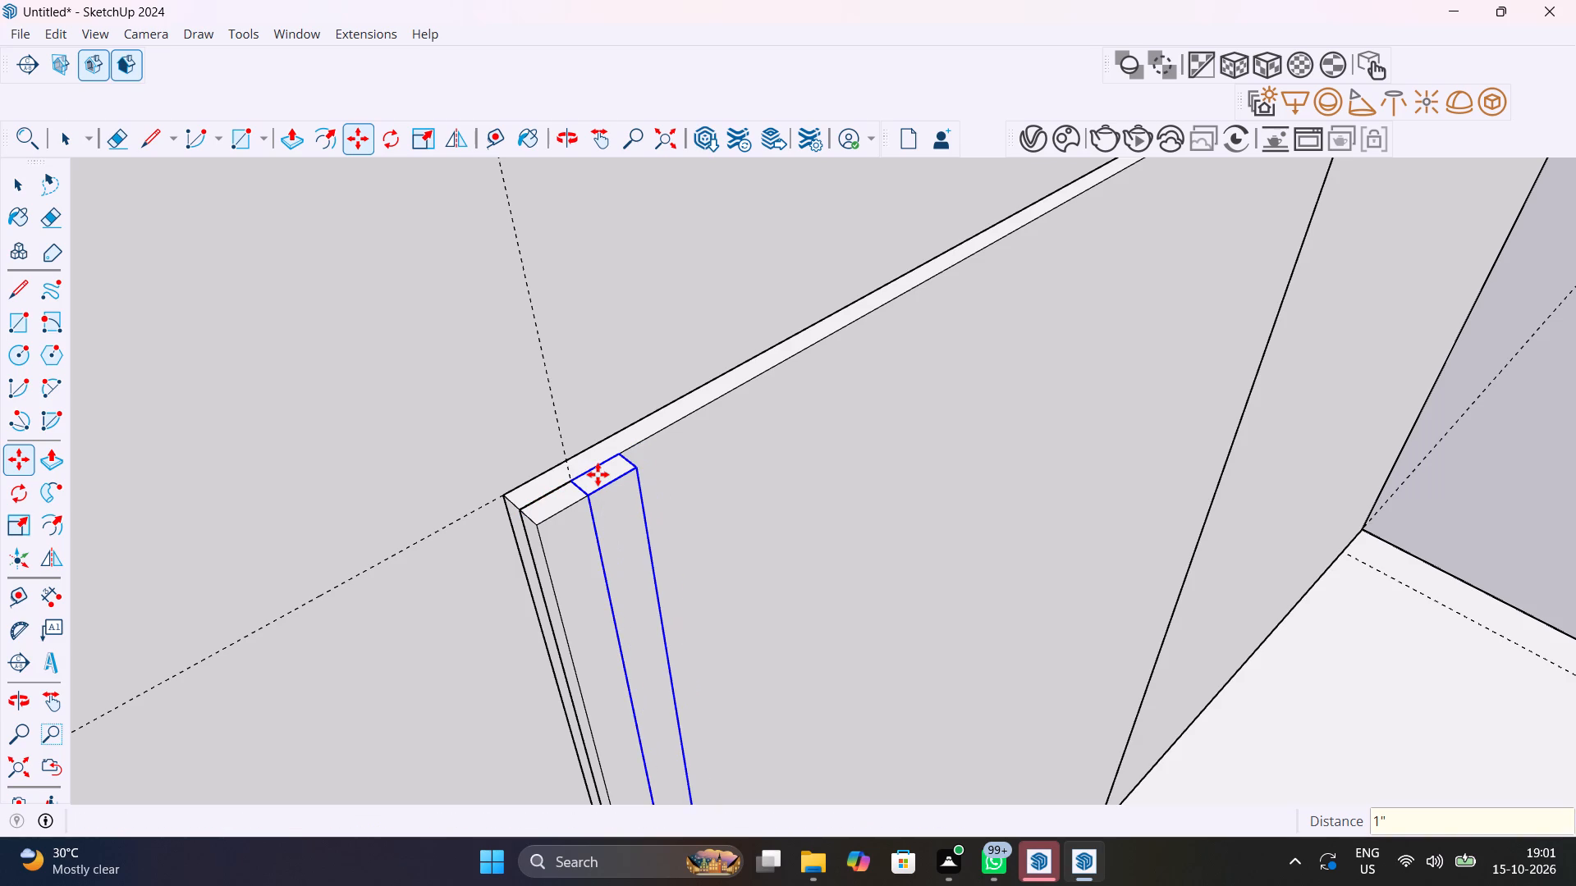
text(2")
key(Return)
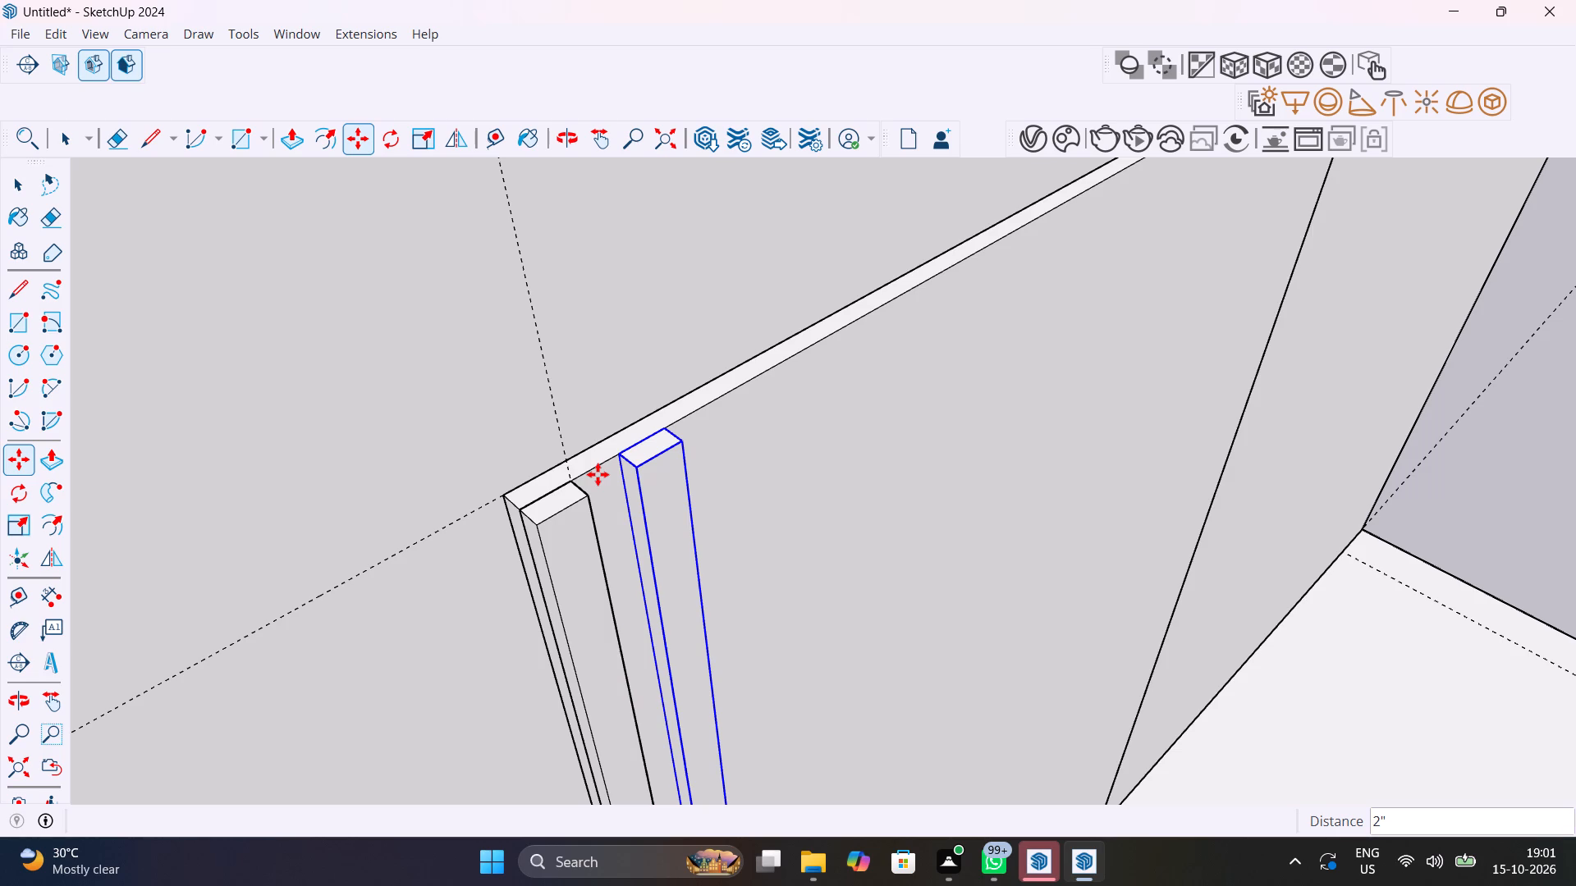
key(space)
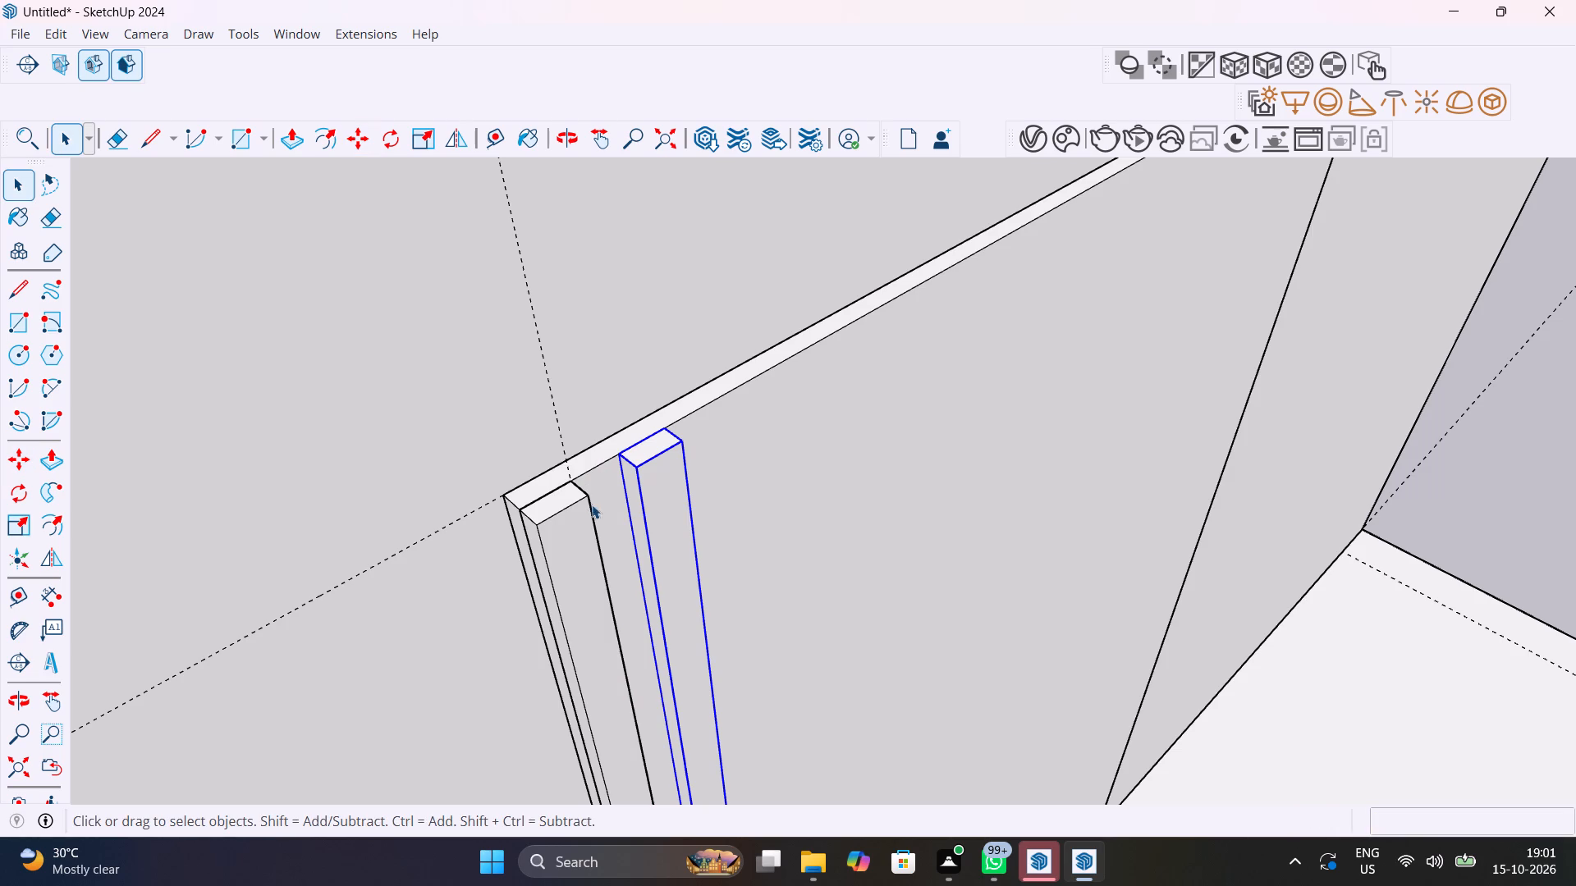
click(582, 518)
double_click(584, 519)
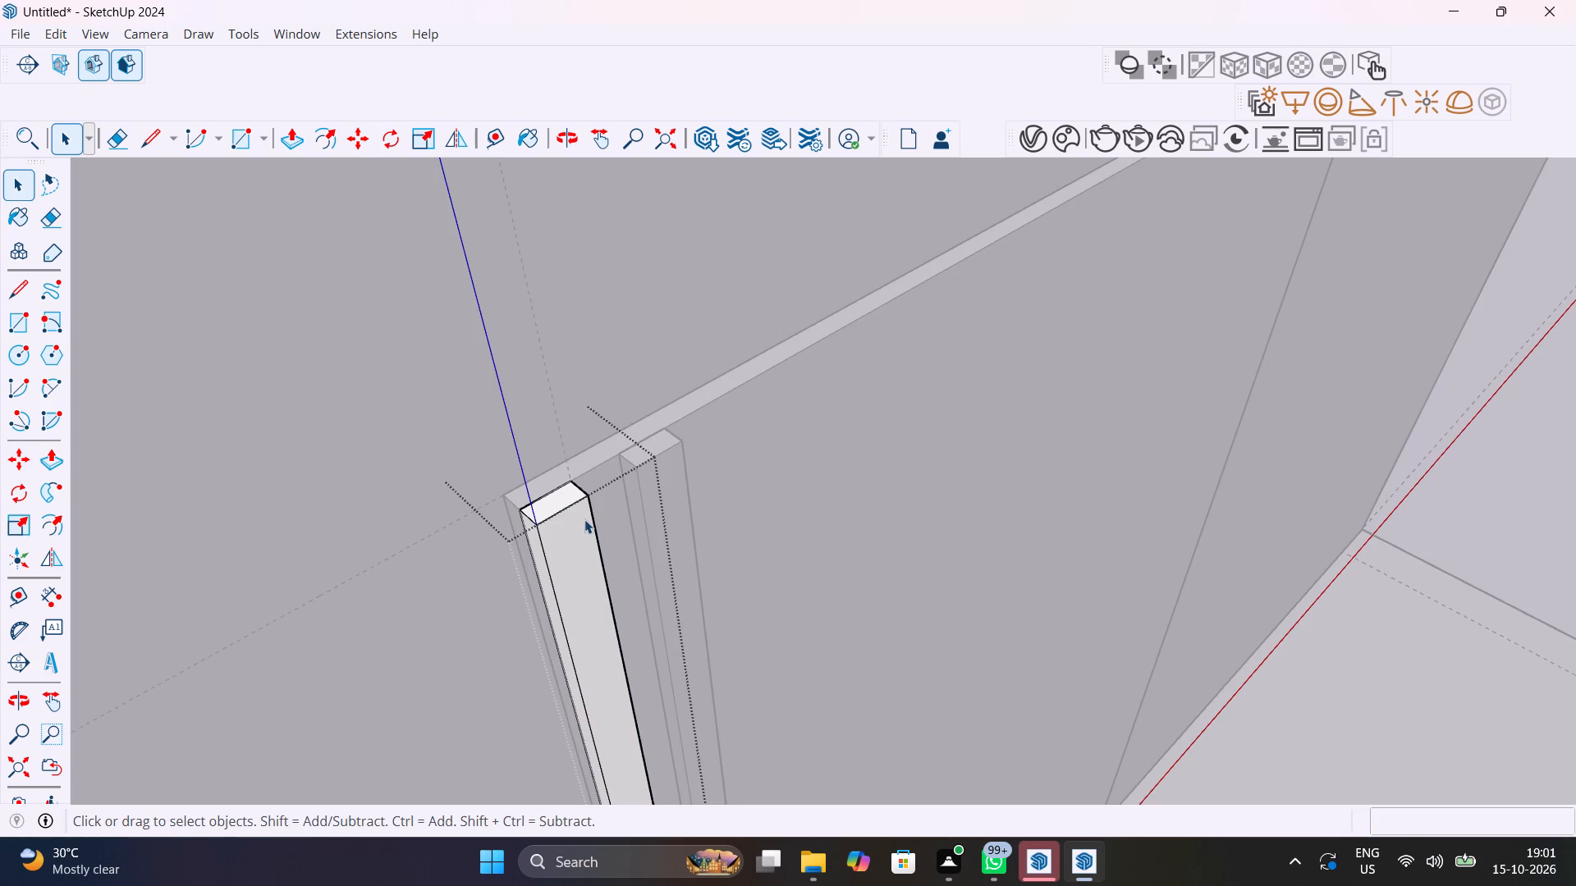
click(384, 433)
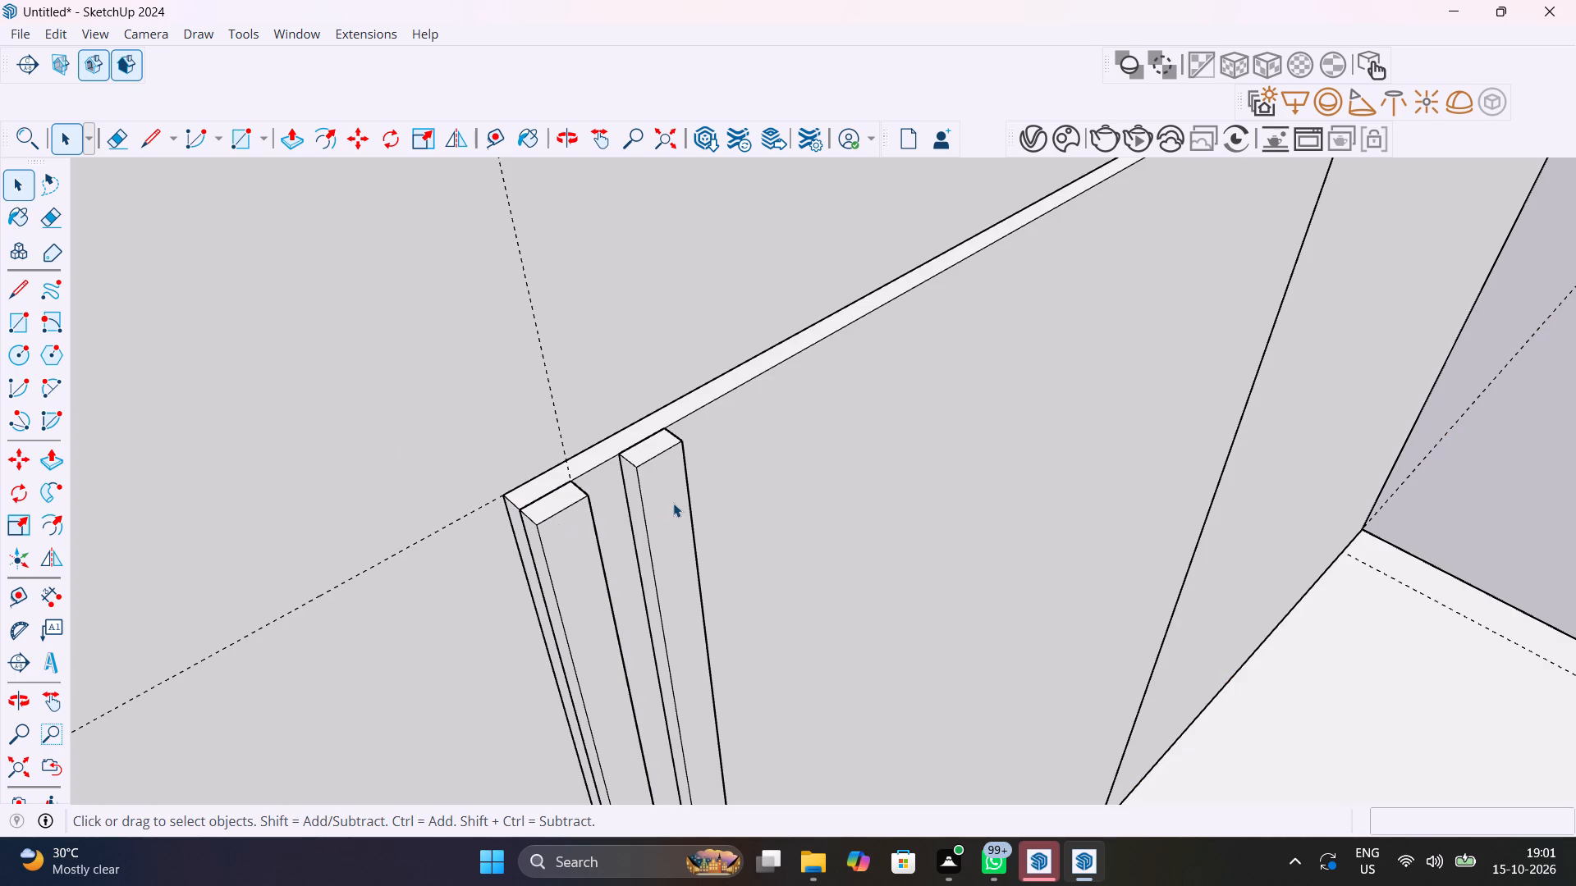
Select both vertical strips and combine them into one group.
click(674, 502)
click(580, 564)
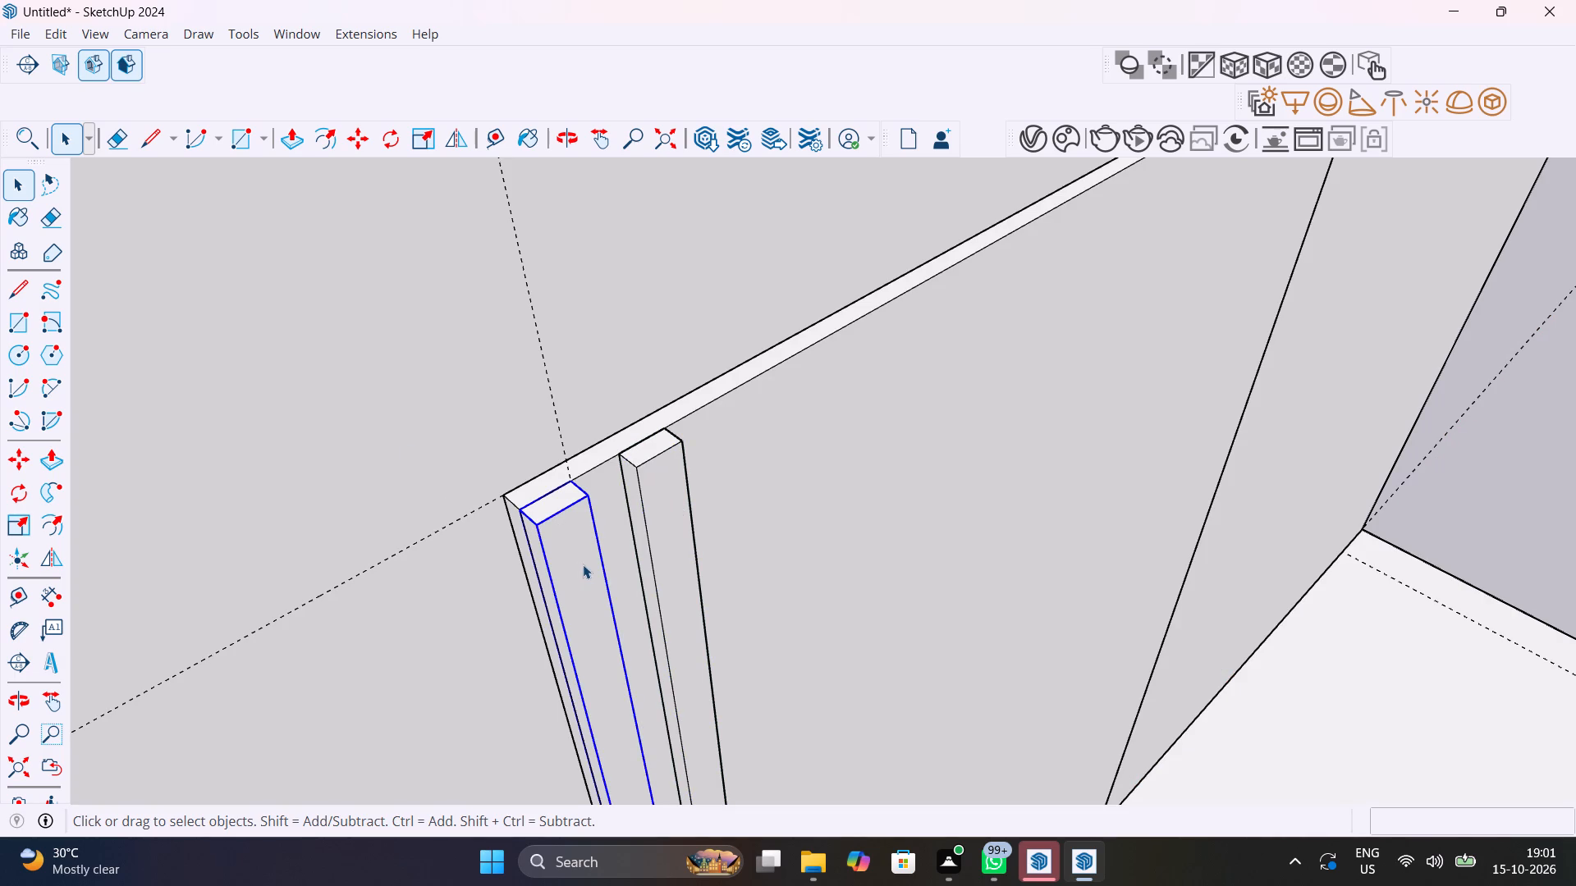
shift+click(659, 532)
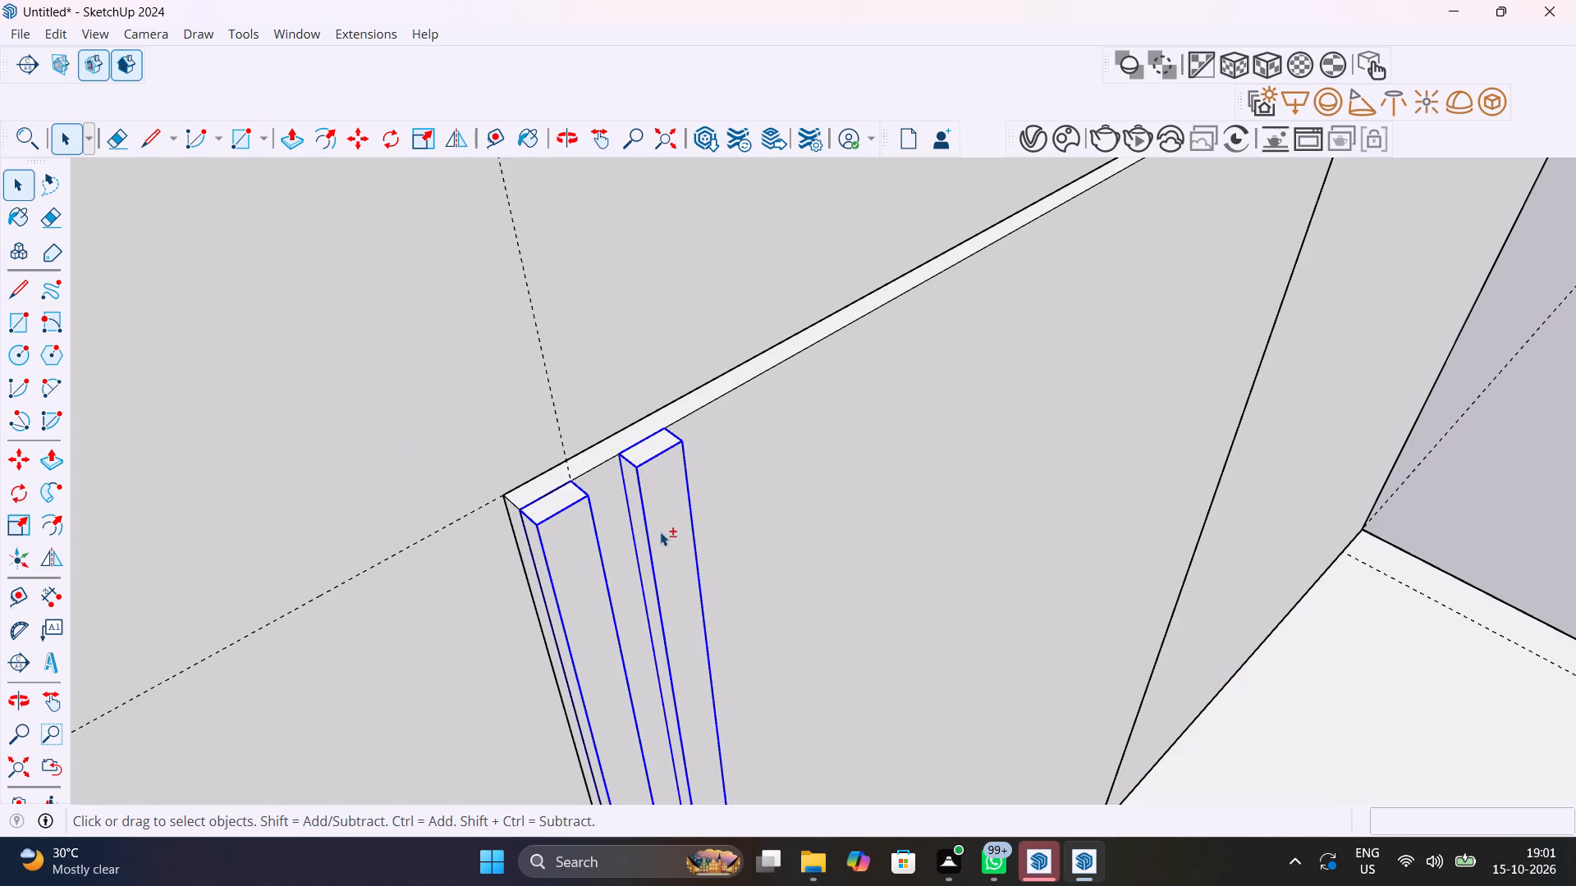
shift+right_click(660, 532)
shift+click(696, 231)
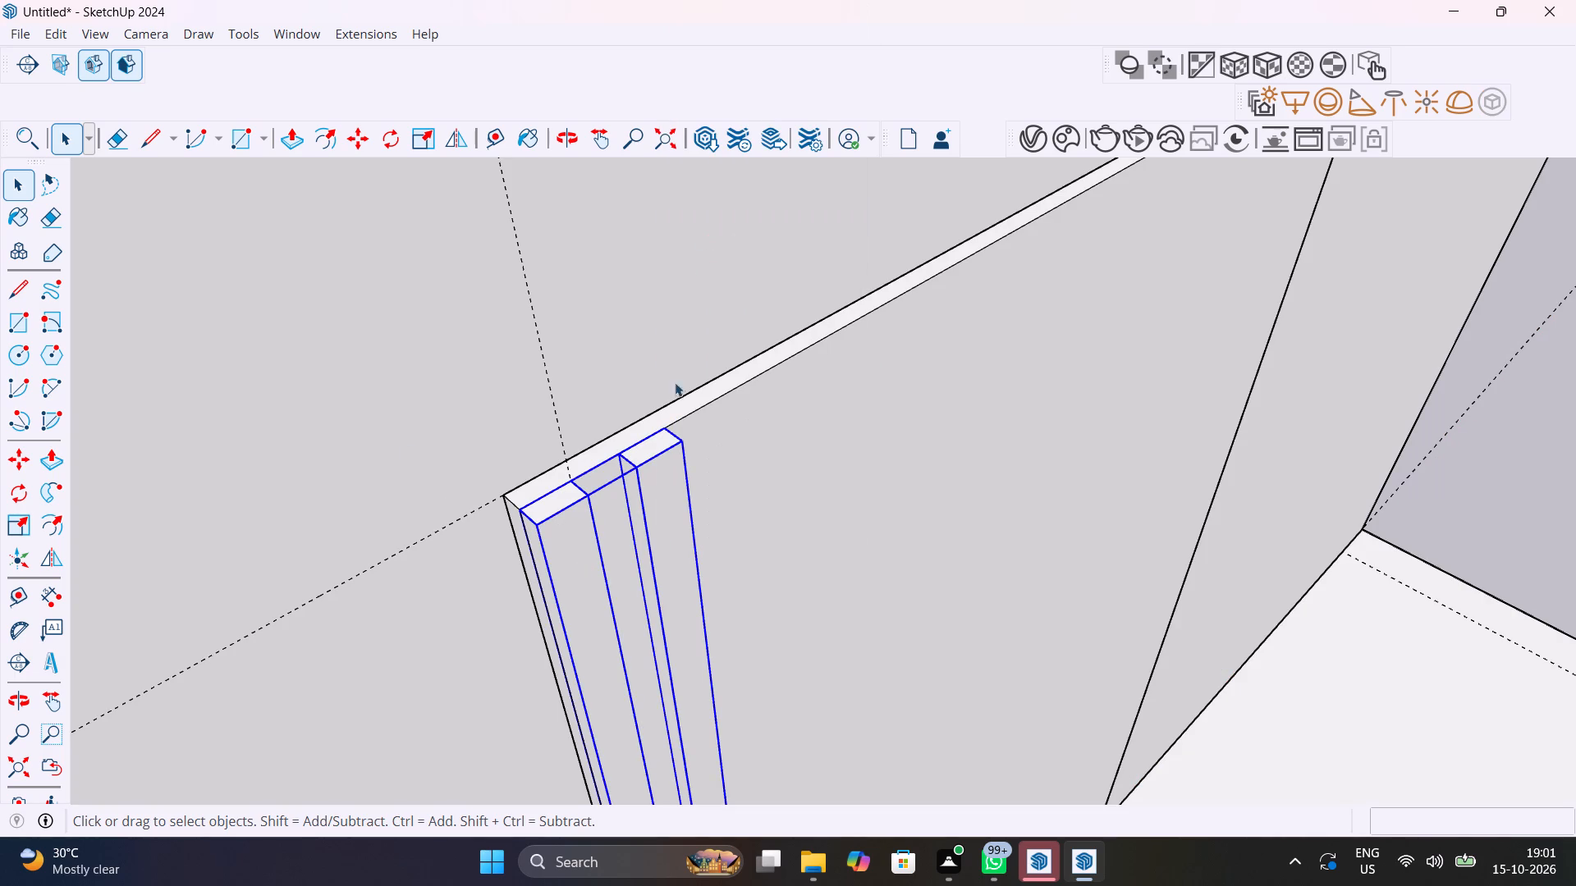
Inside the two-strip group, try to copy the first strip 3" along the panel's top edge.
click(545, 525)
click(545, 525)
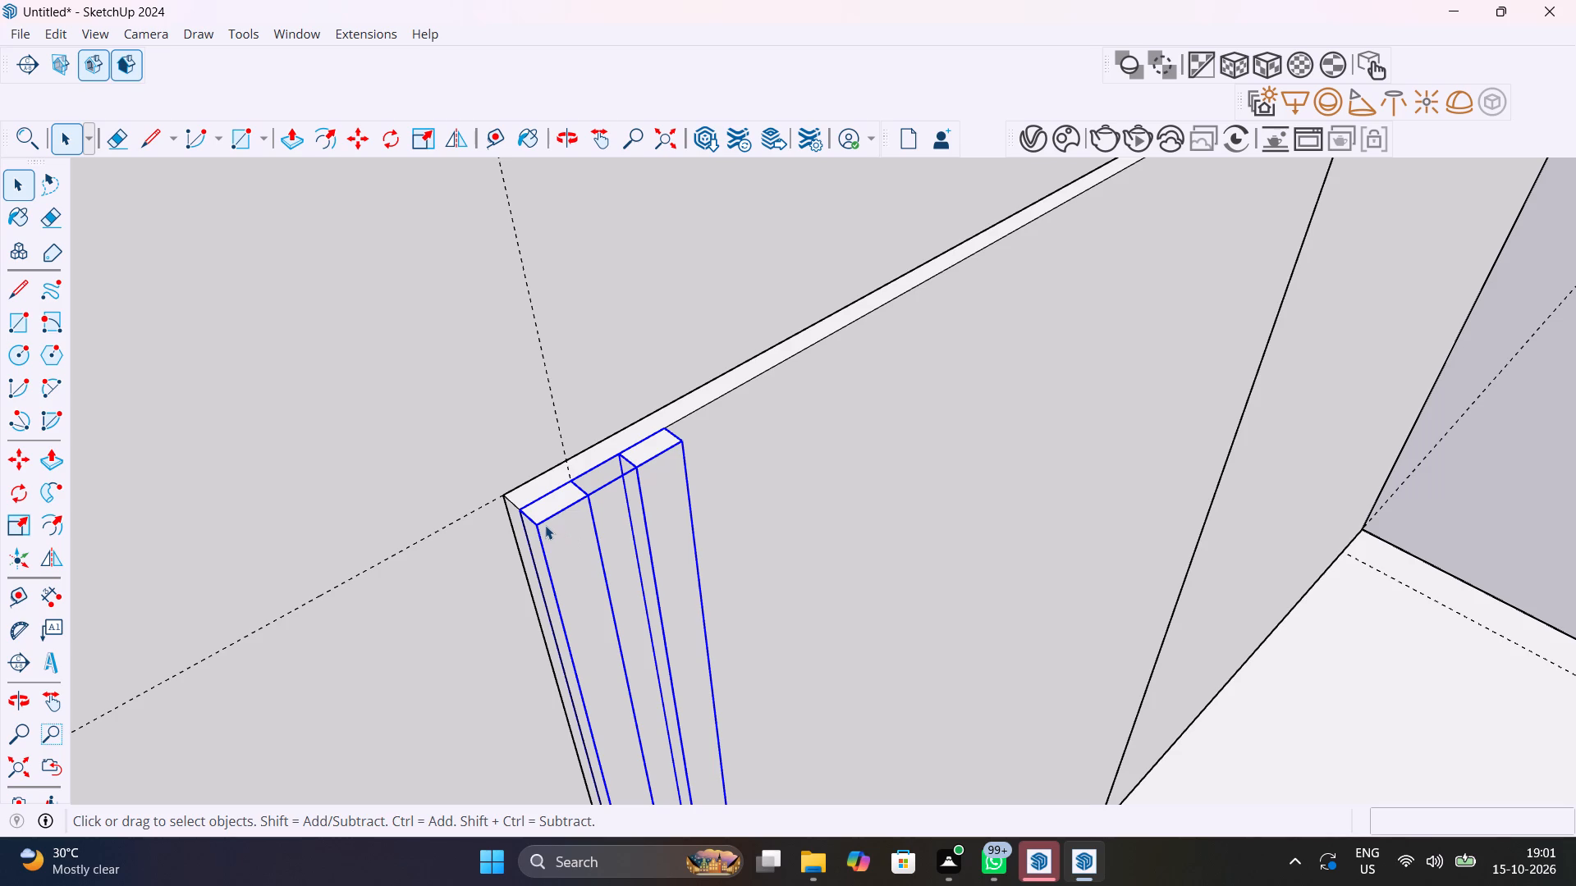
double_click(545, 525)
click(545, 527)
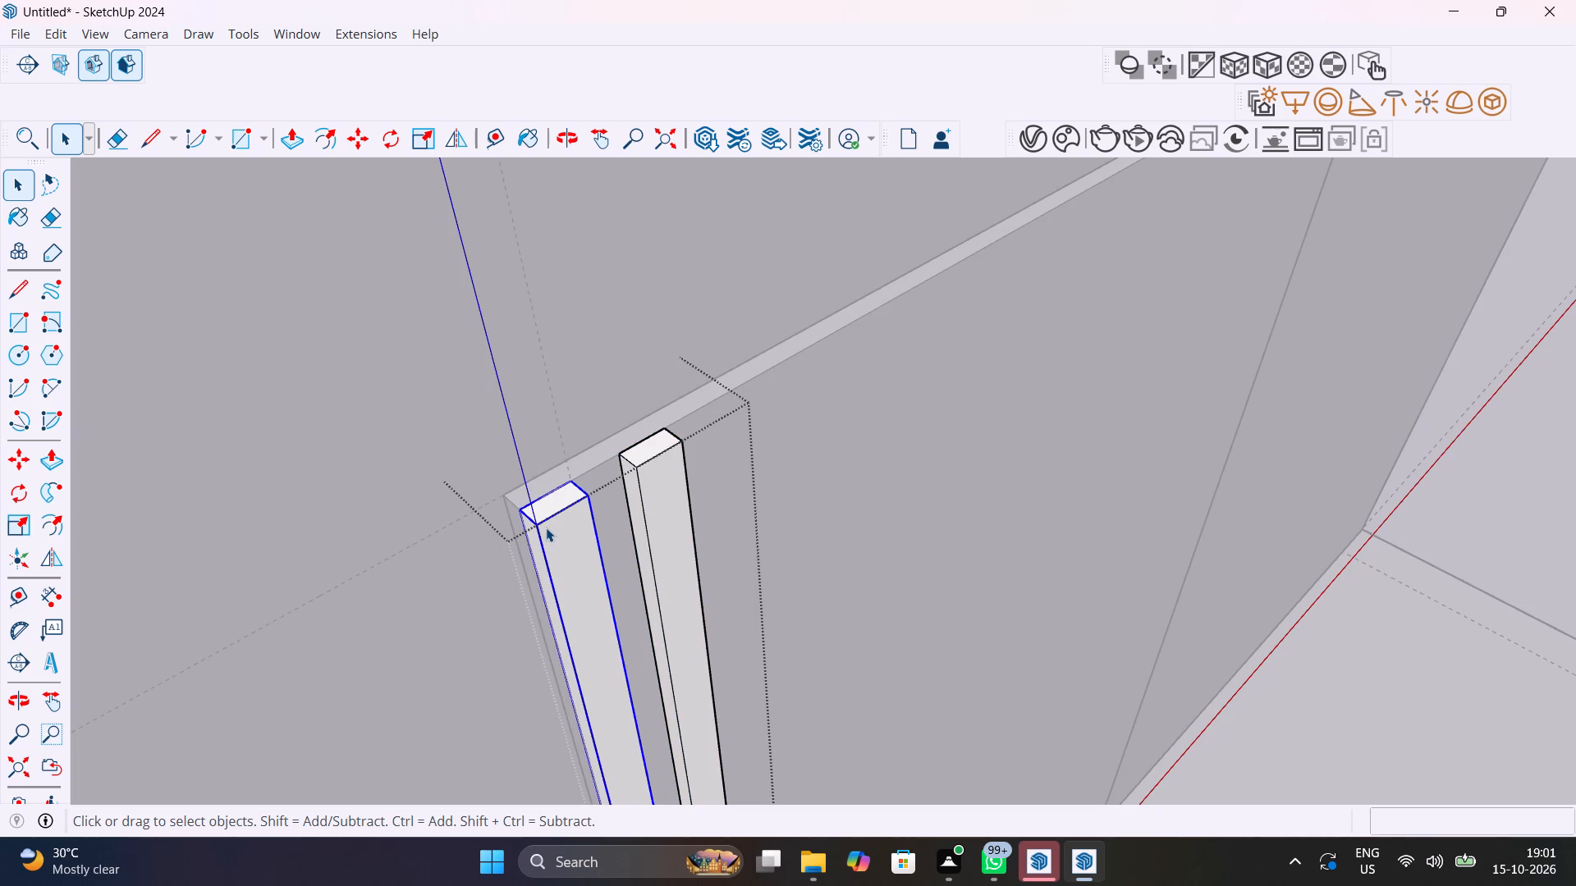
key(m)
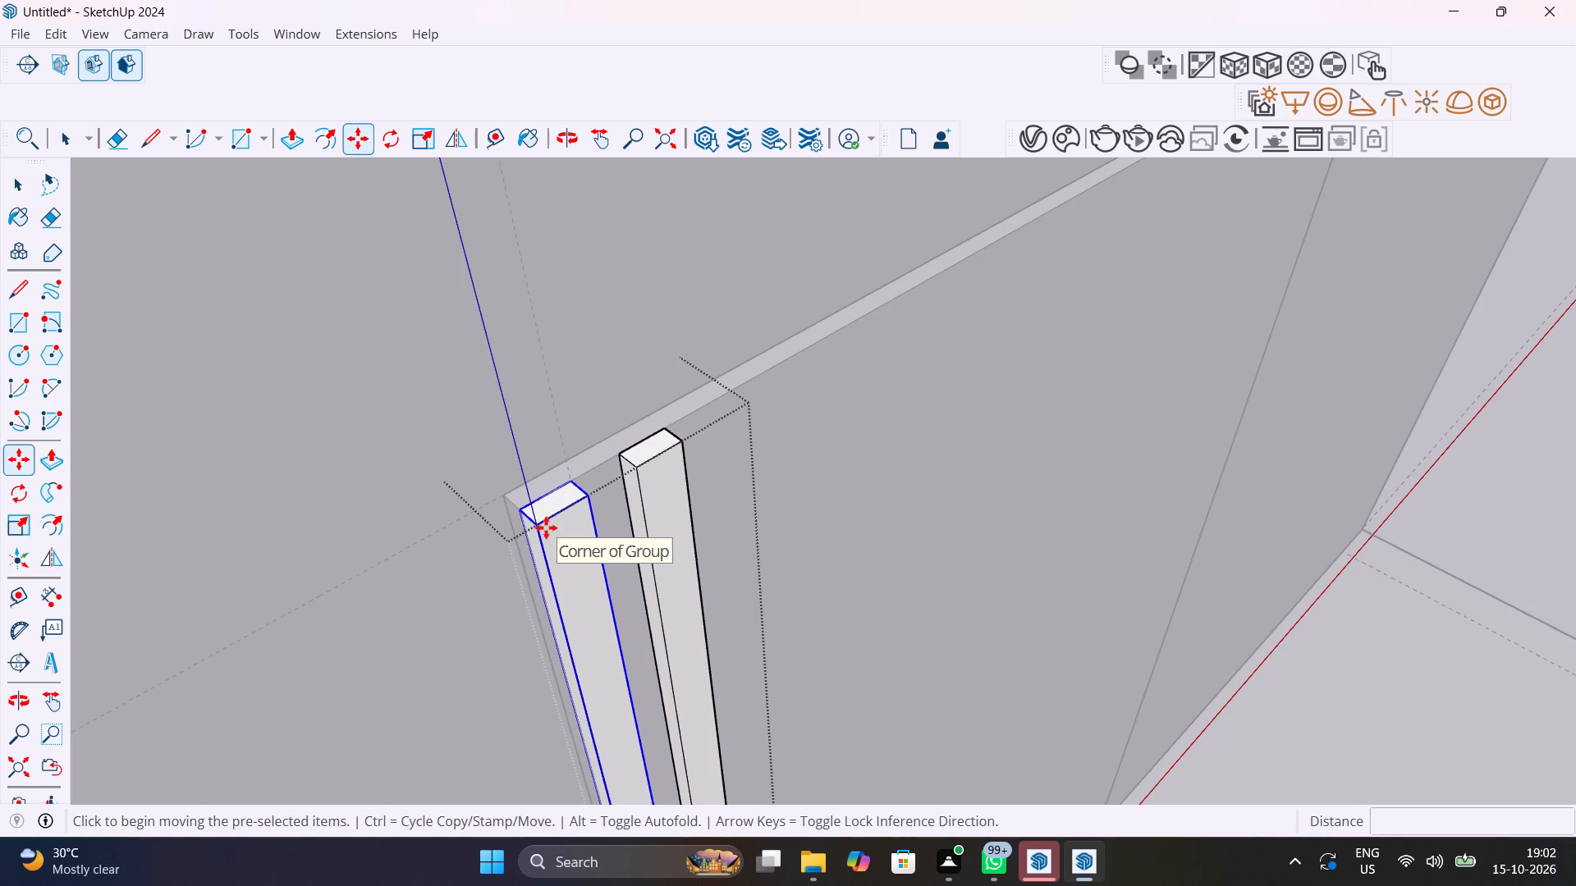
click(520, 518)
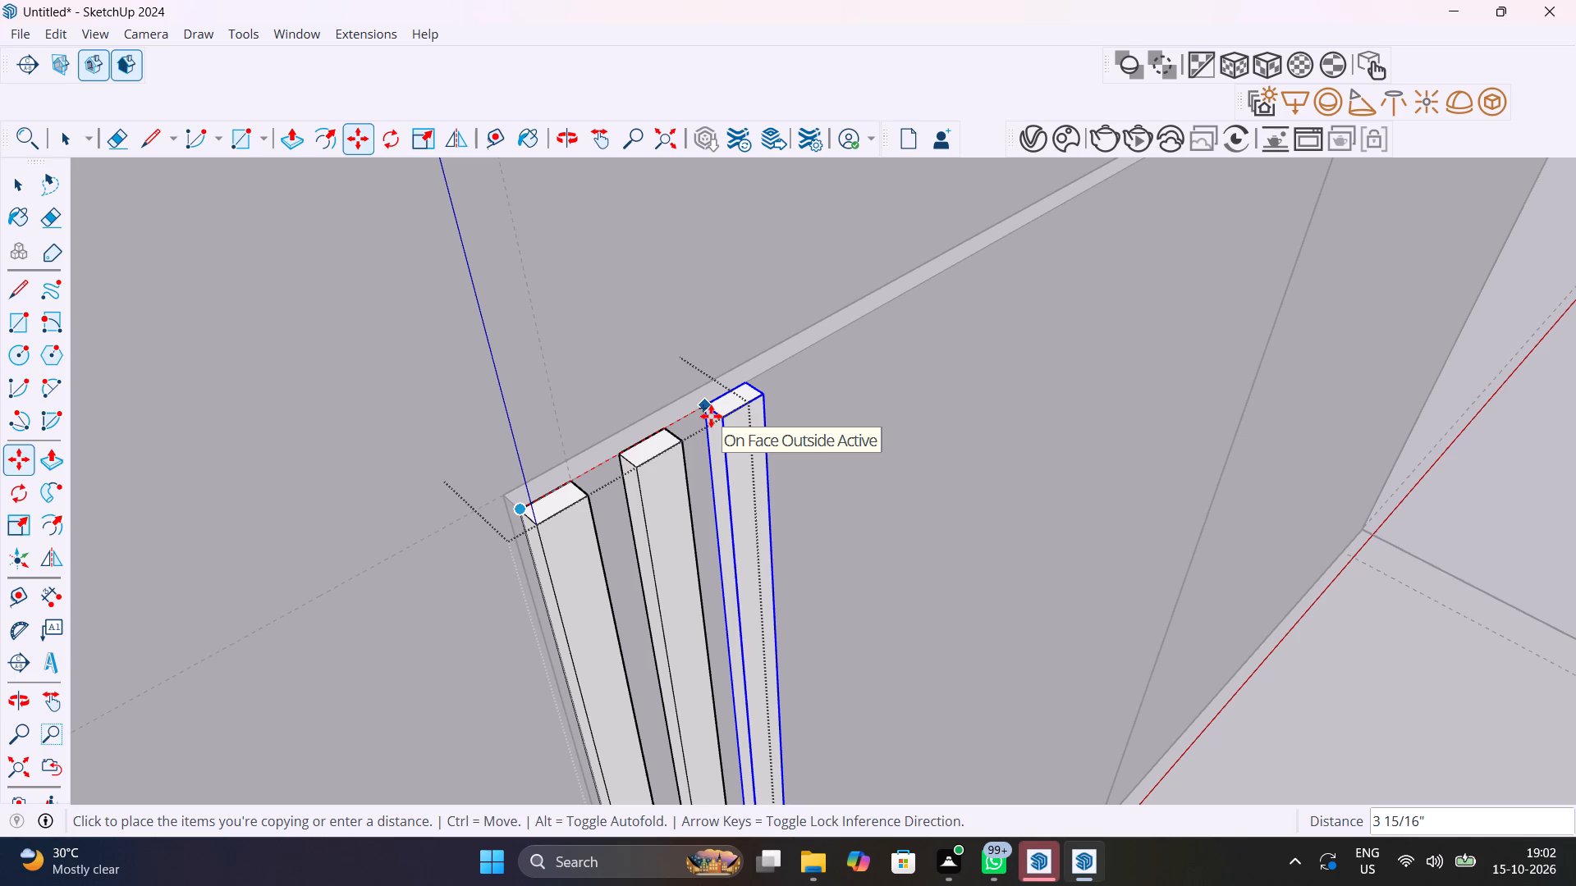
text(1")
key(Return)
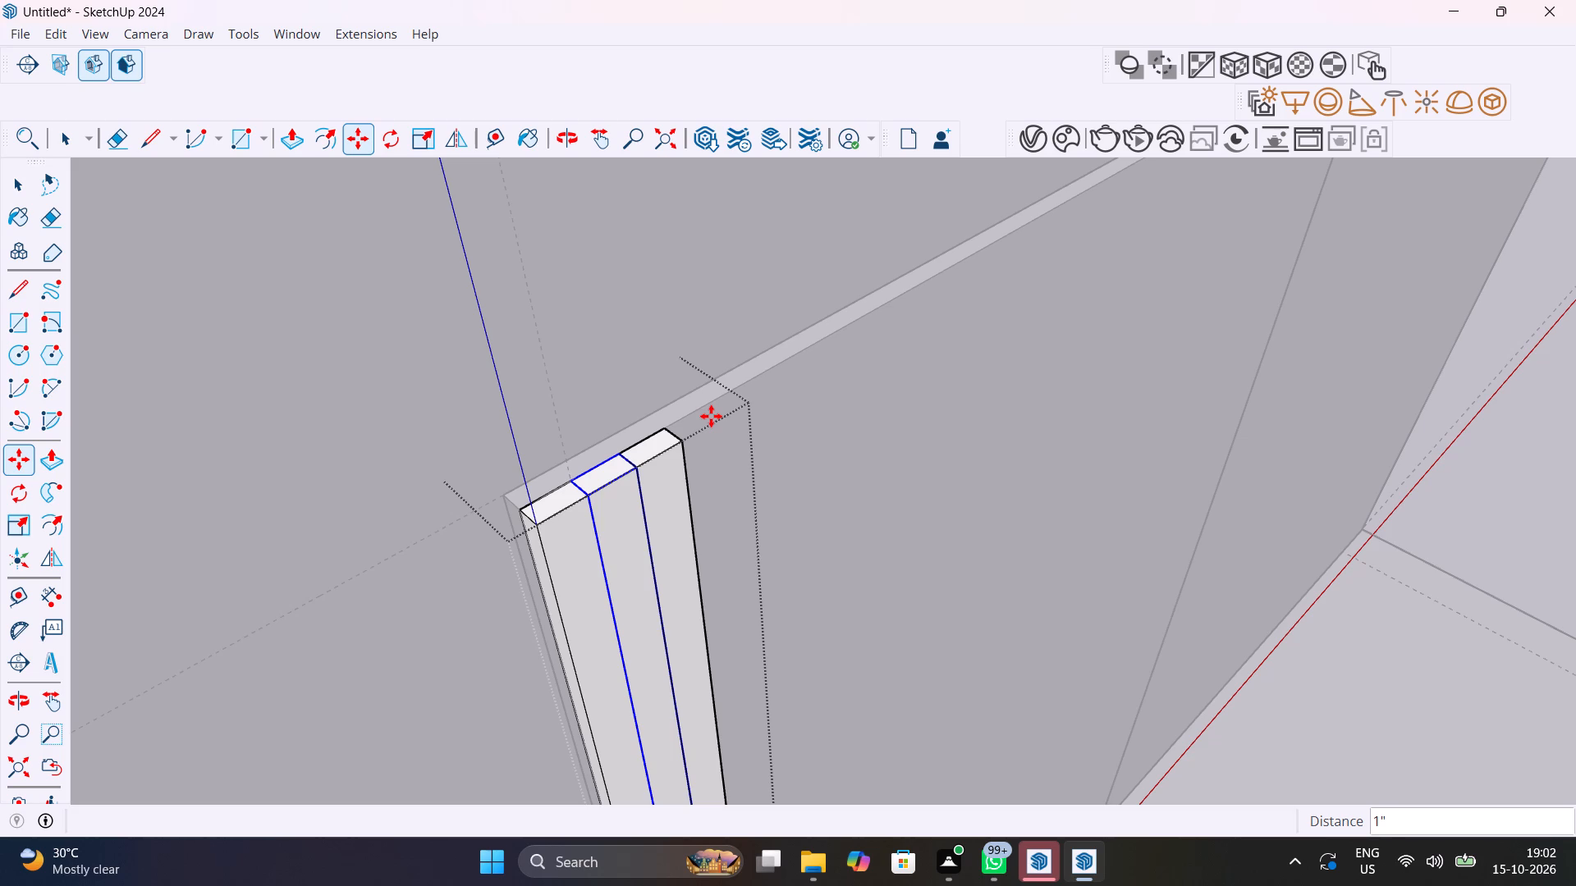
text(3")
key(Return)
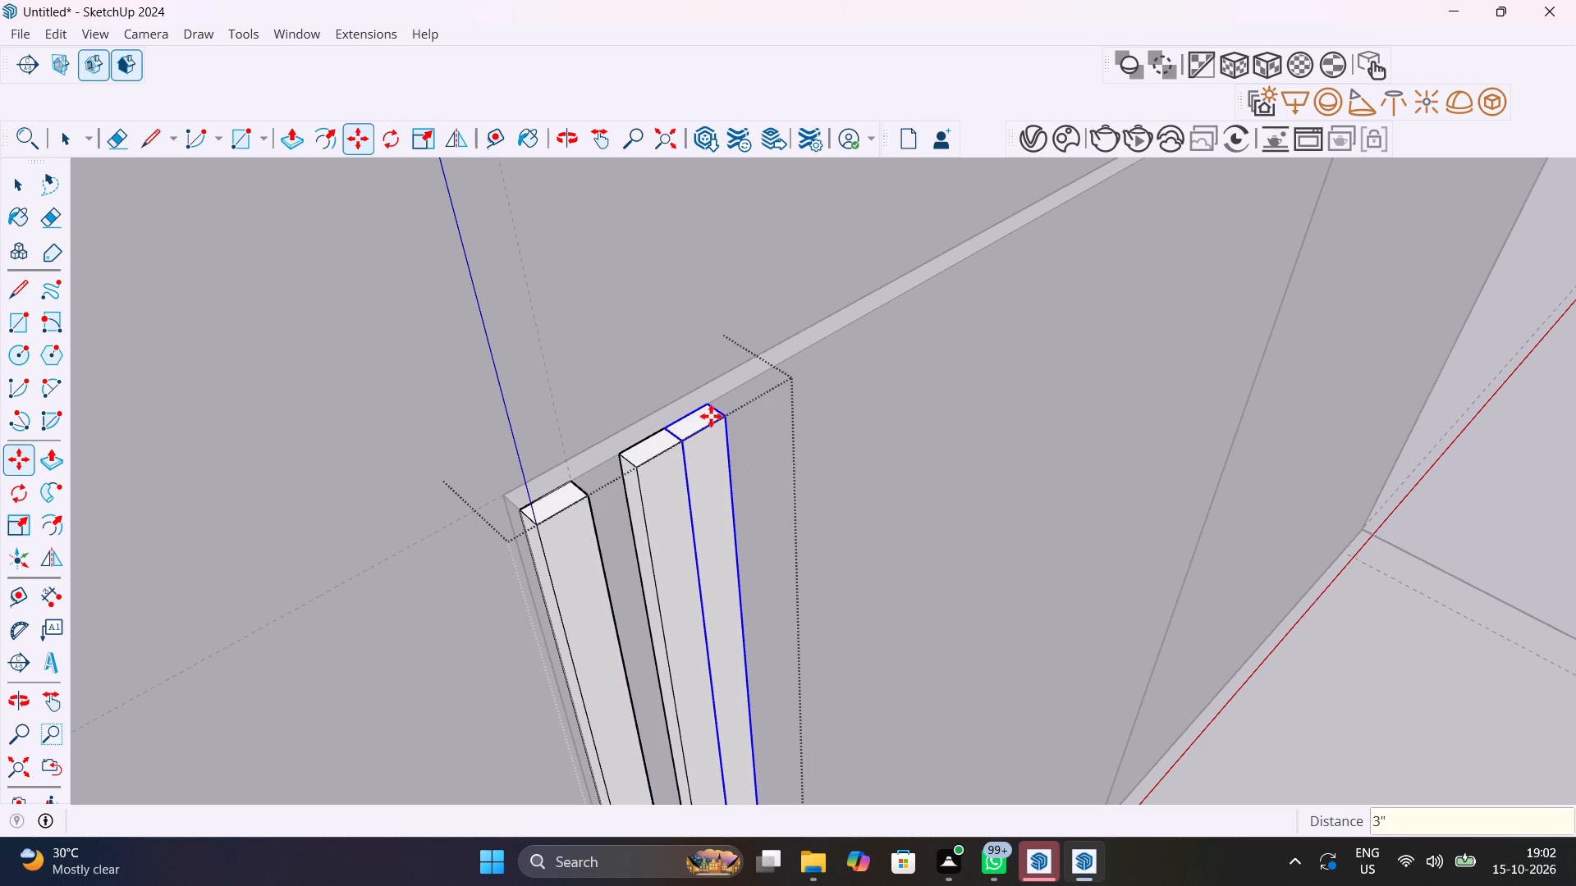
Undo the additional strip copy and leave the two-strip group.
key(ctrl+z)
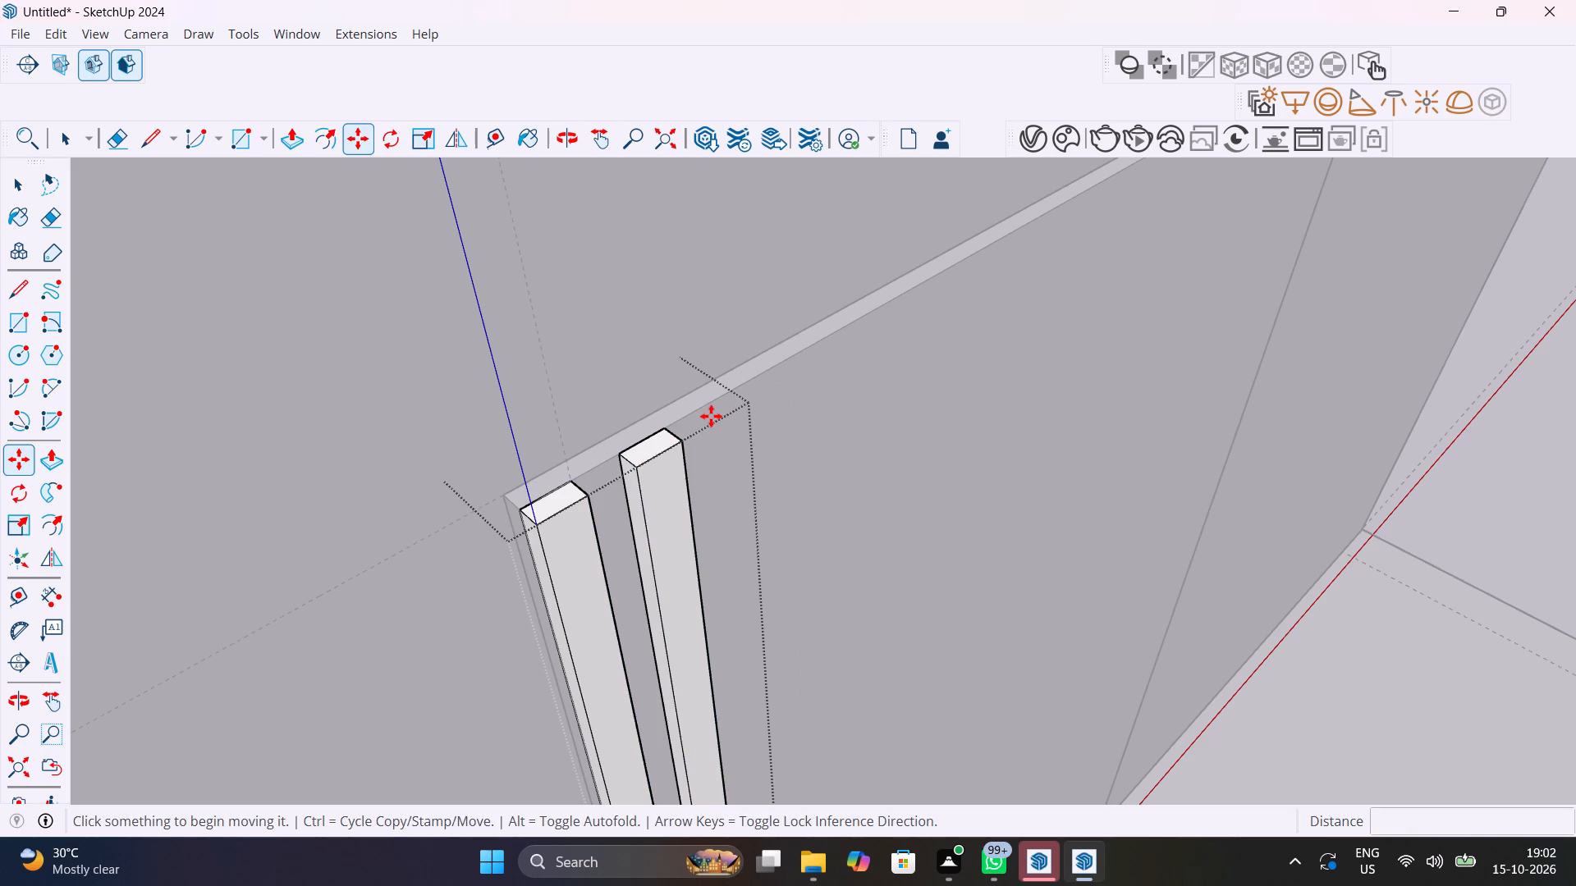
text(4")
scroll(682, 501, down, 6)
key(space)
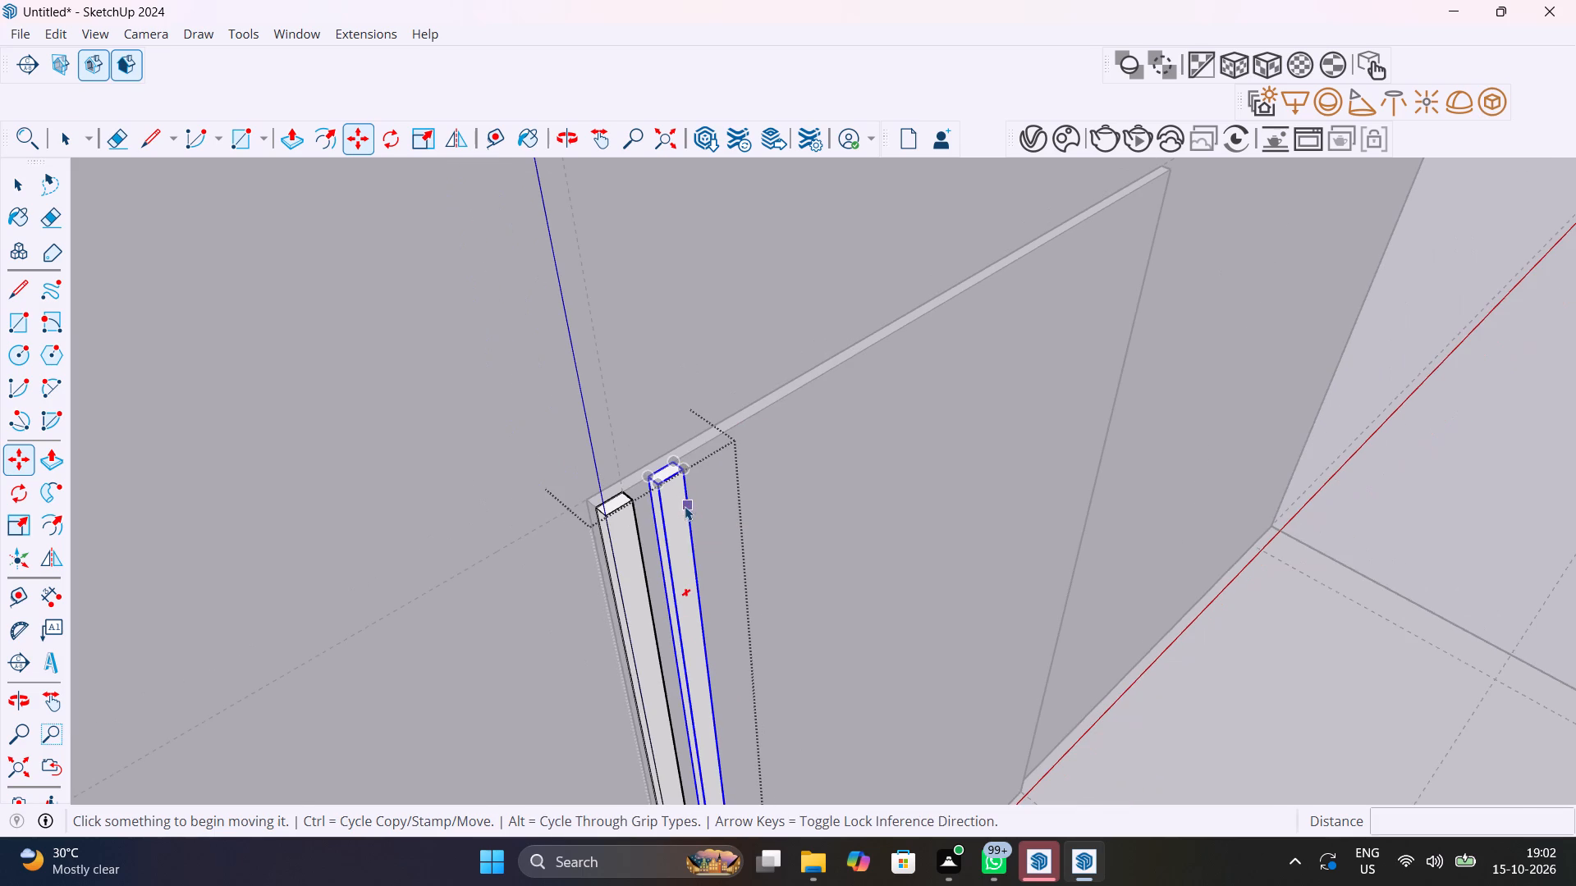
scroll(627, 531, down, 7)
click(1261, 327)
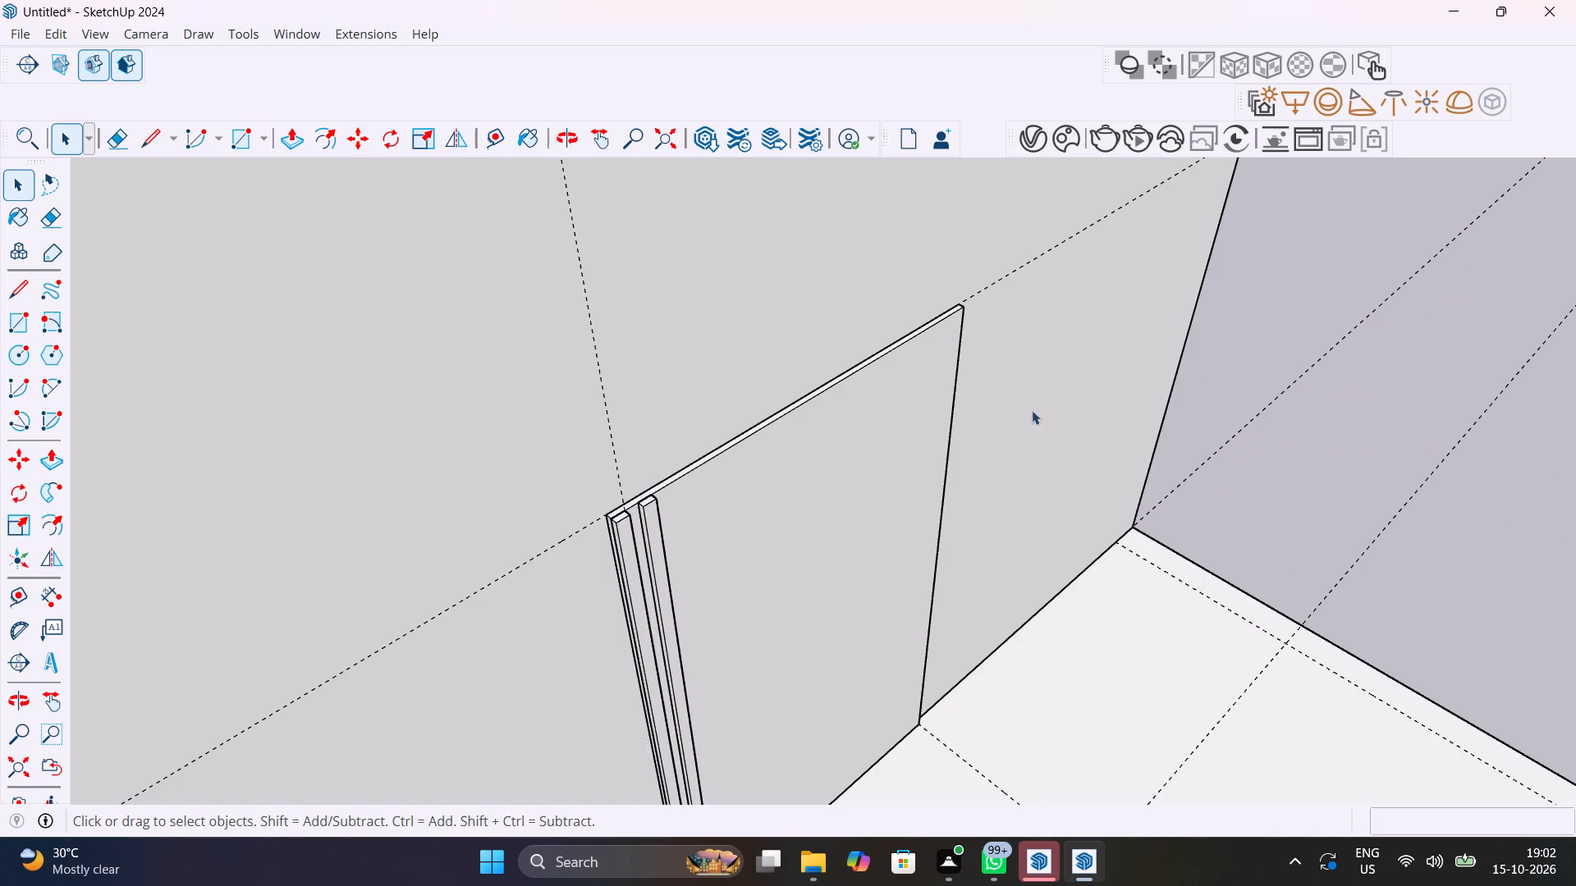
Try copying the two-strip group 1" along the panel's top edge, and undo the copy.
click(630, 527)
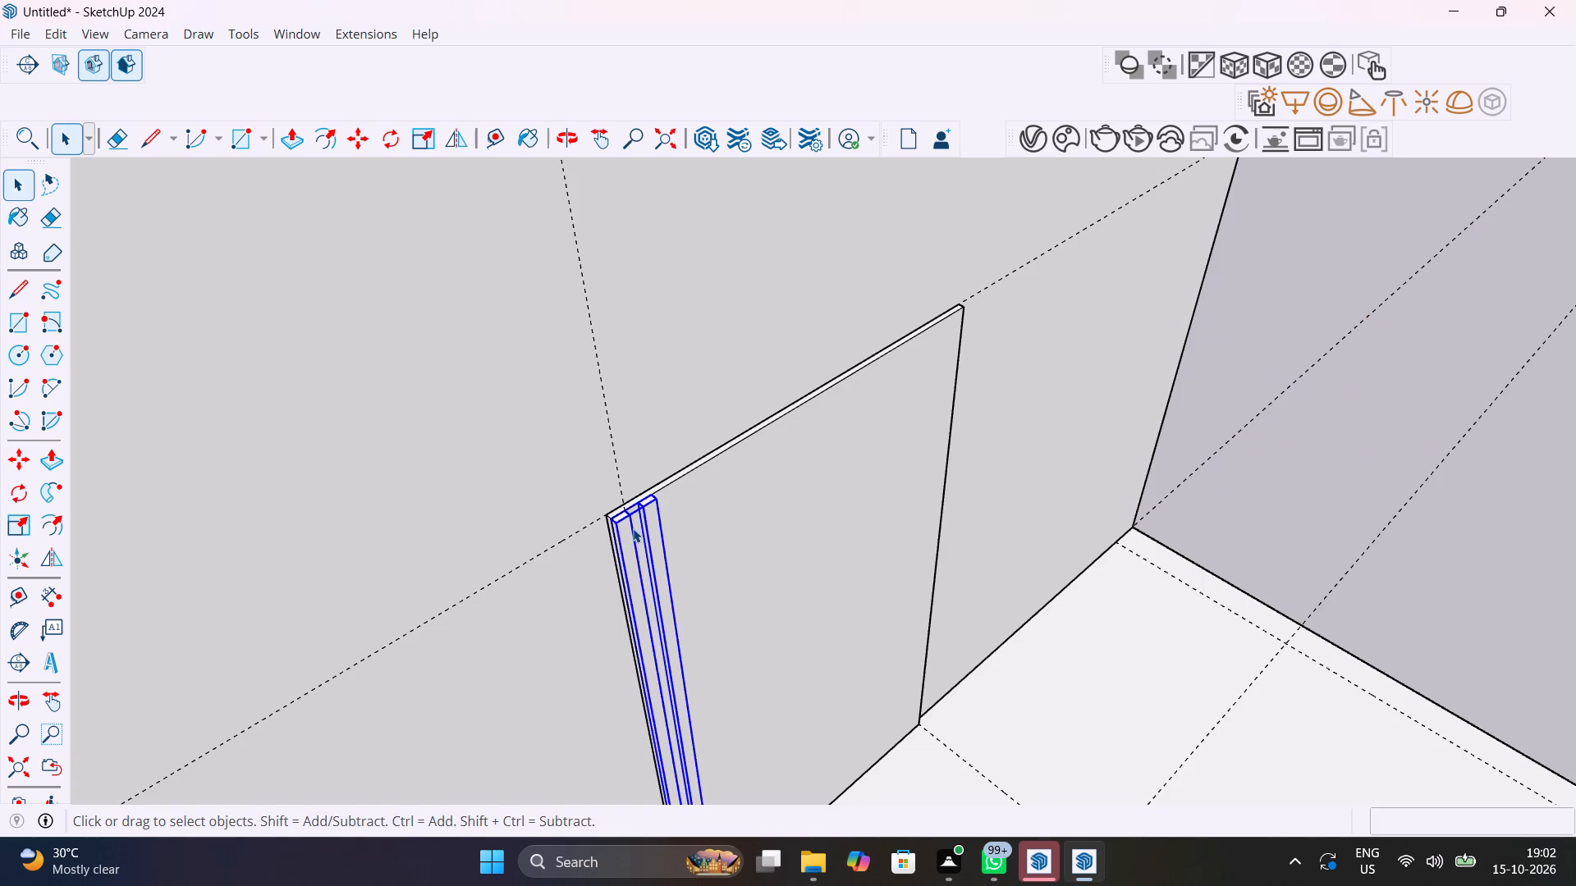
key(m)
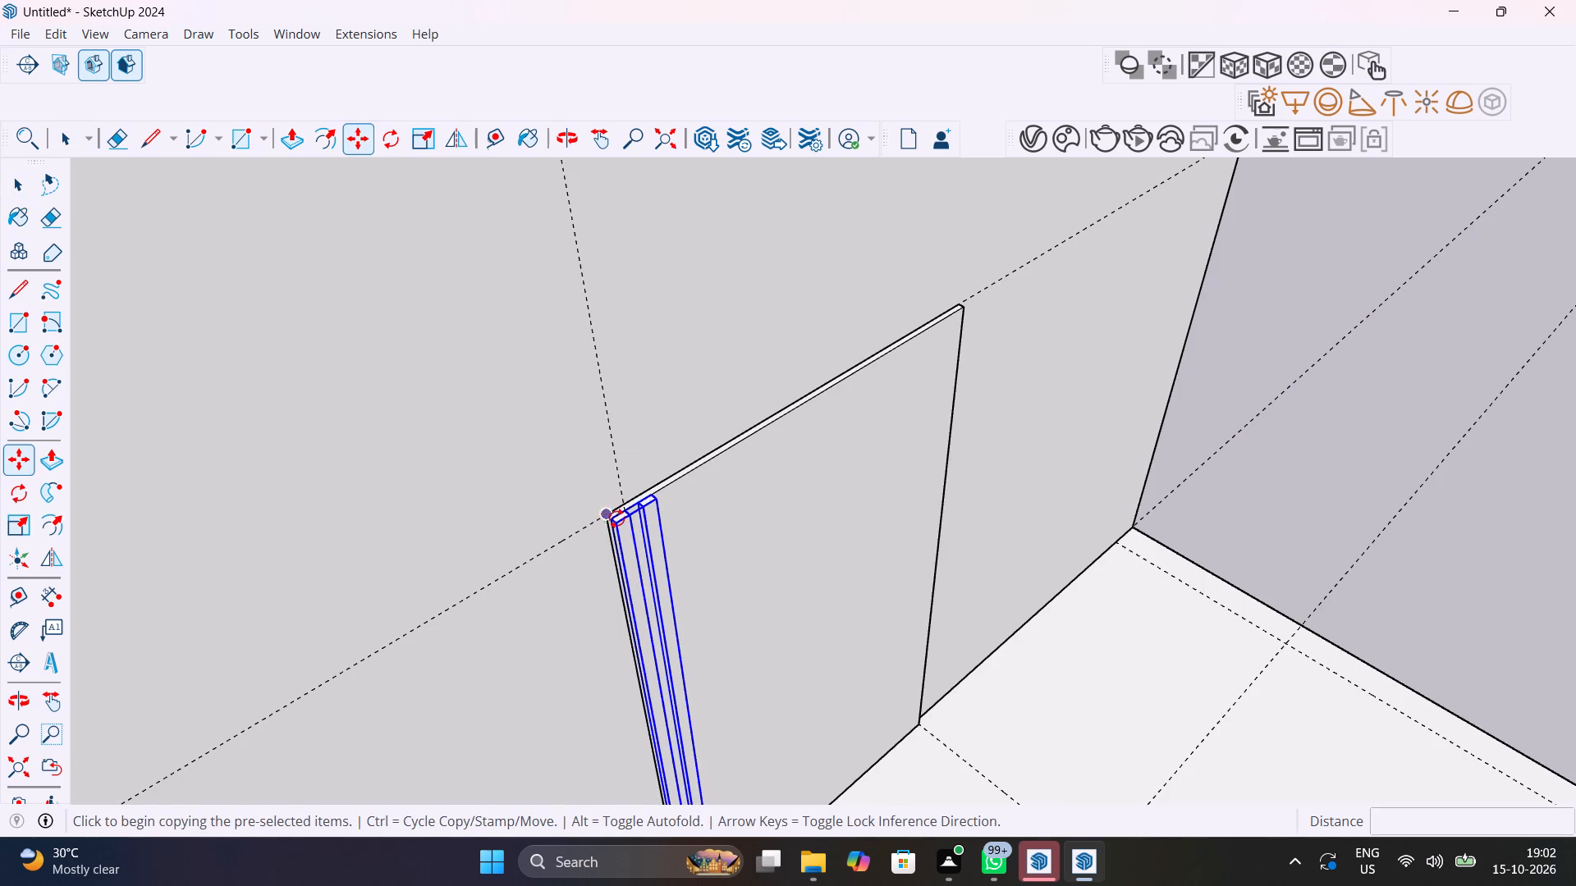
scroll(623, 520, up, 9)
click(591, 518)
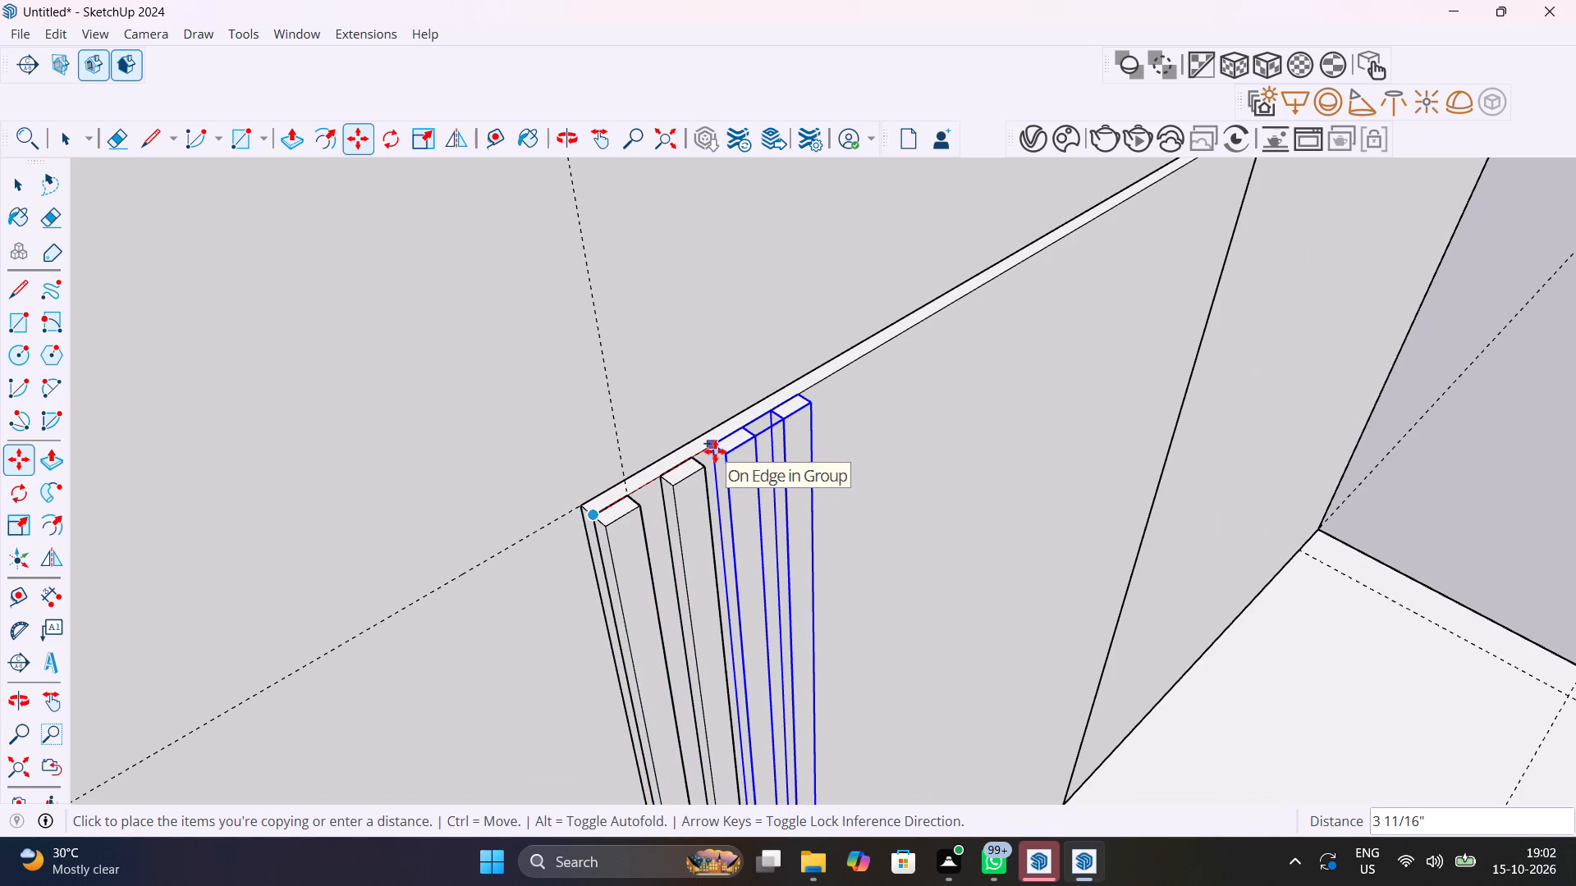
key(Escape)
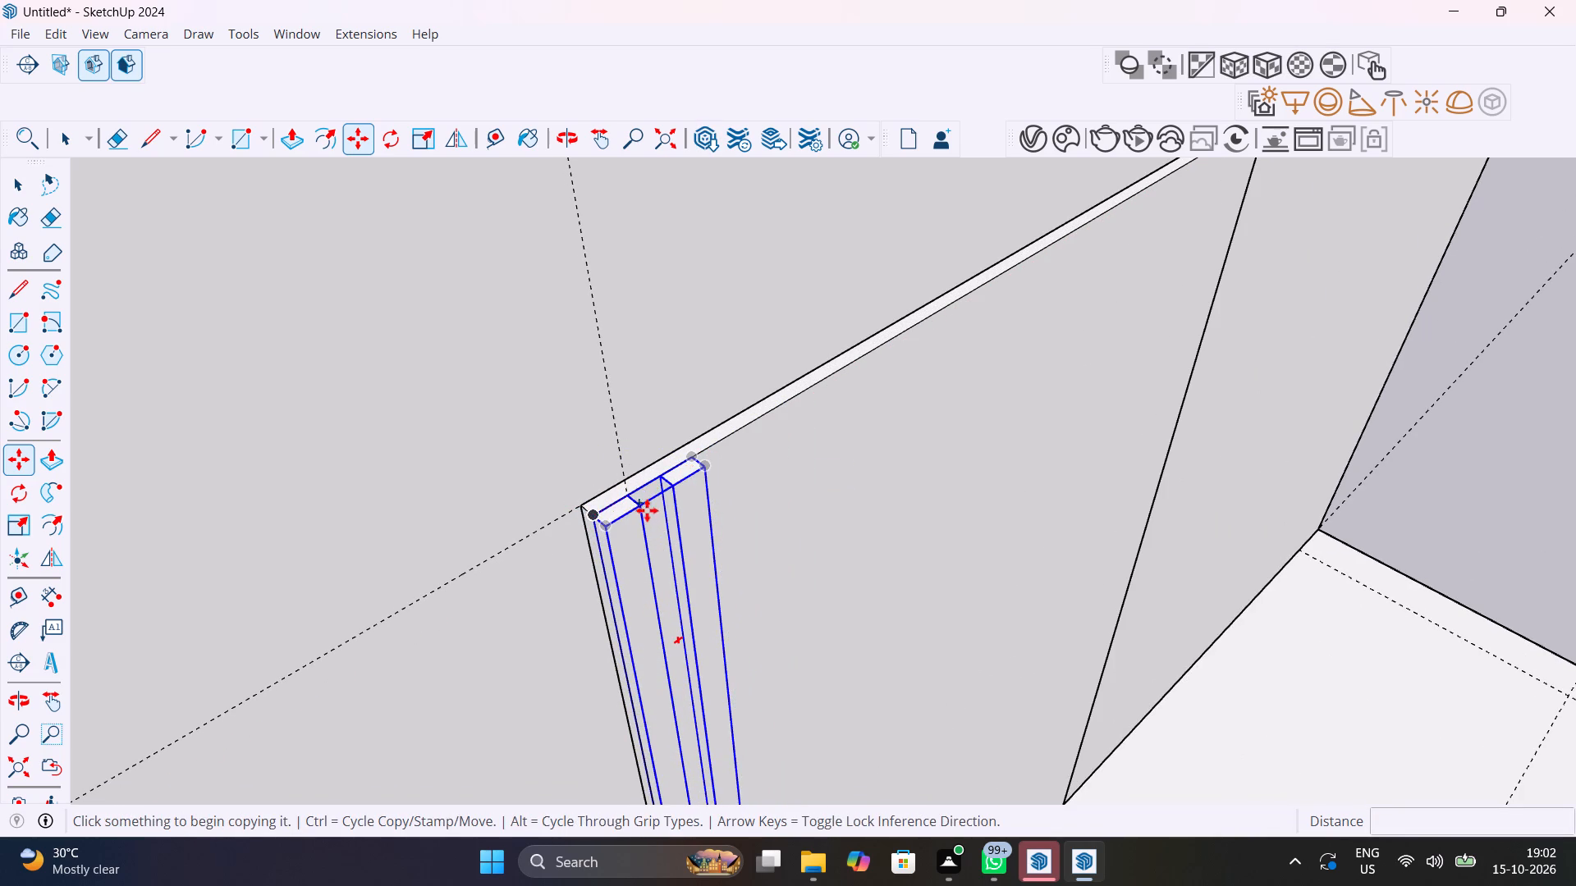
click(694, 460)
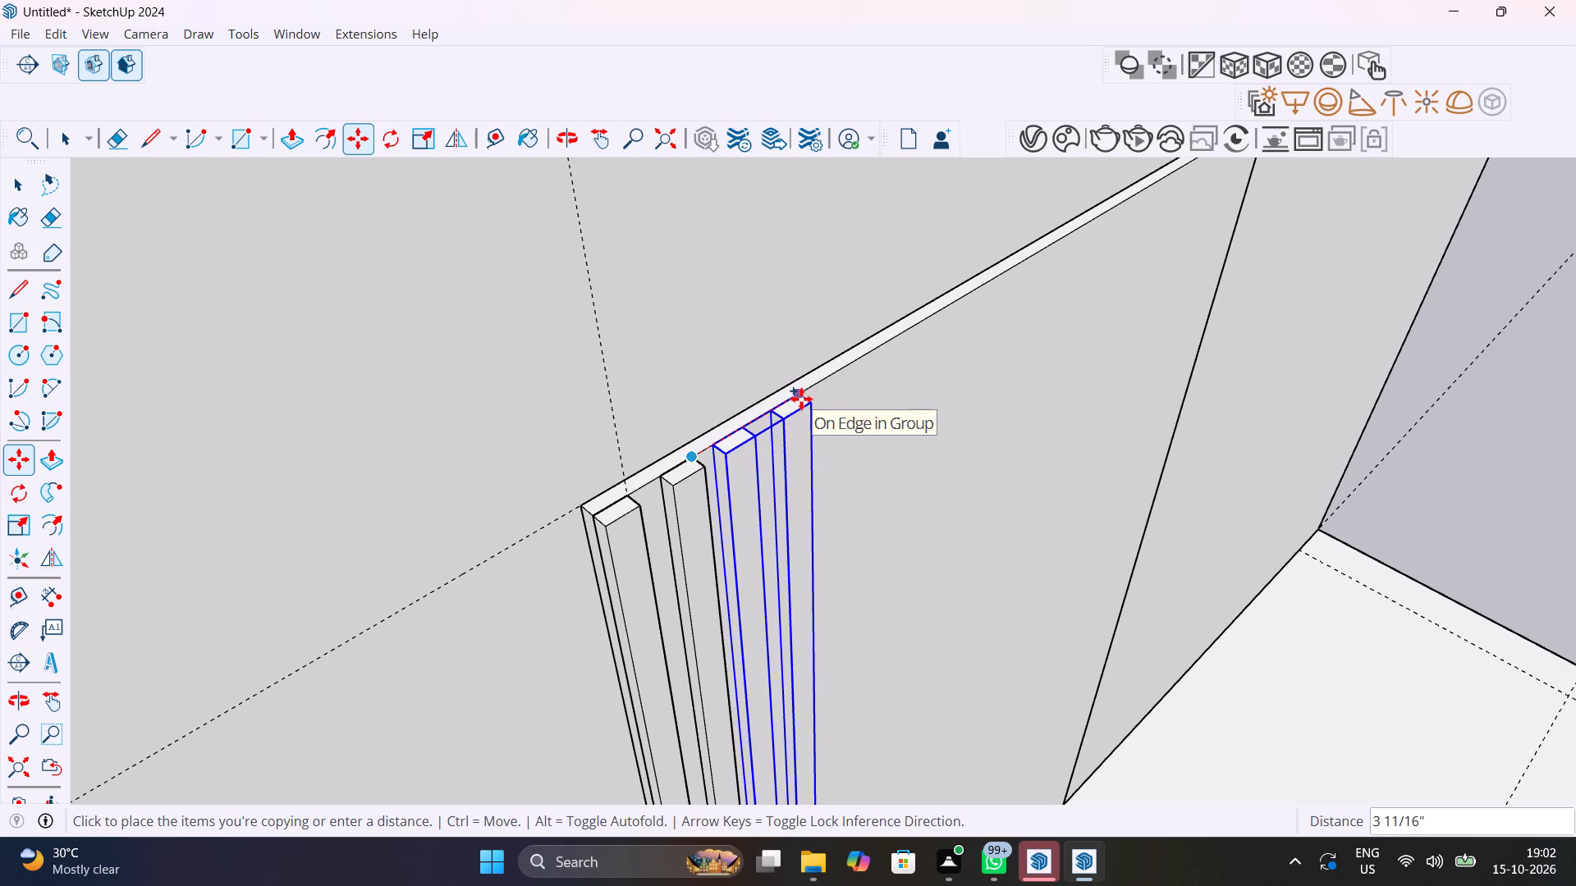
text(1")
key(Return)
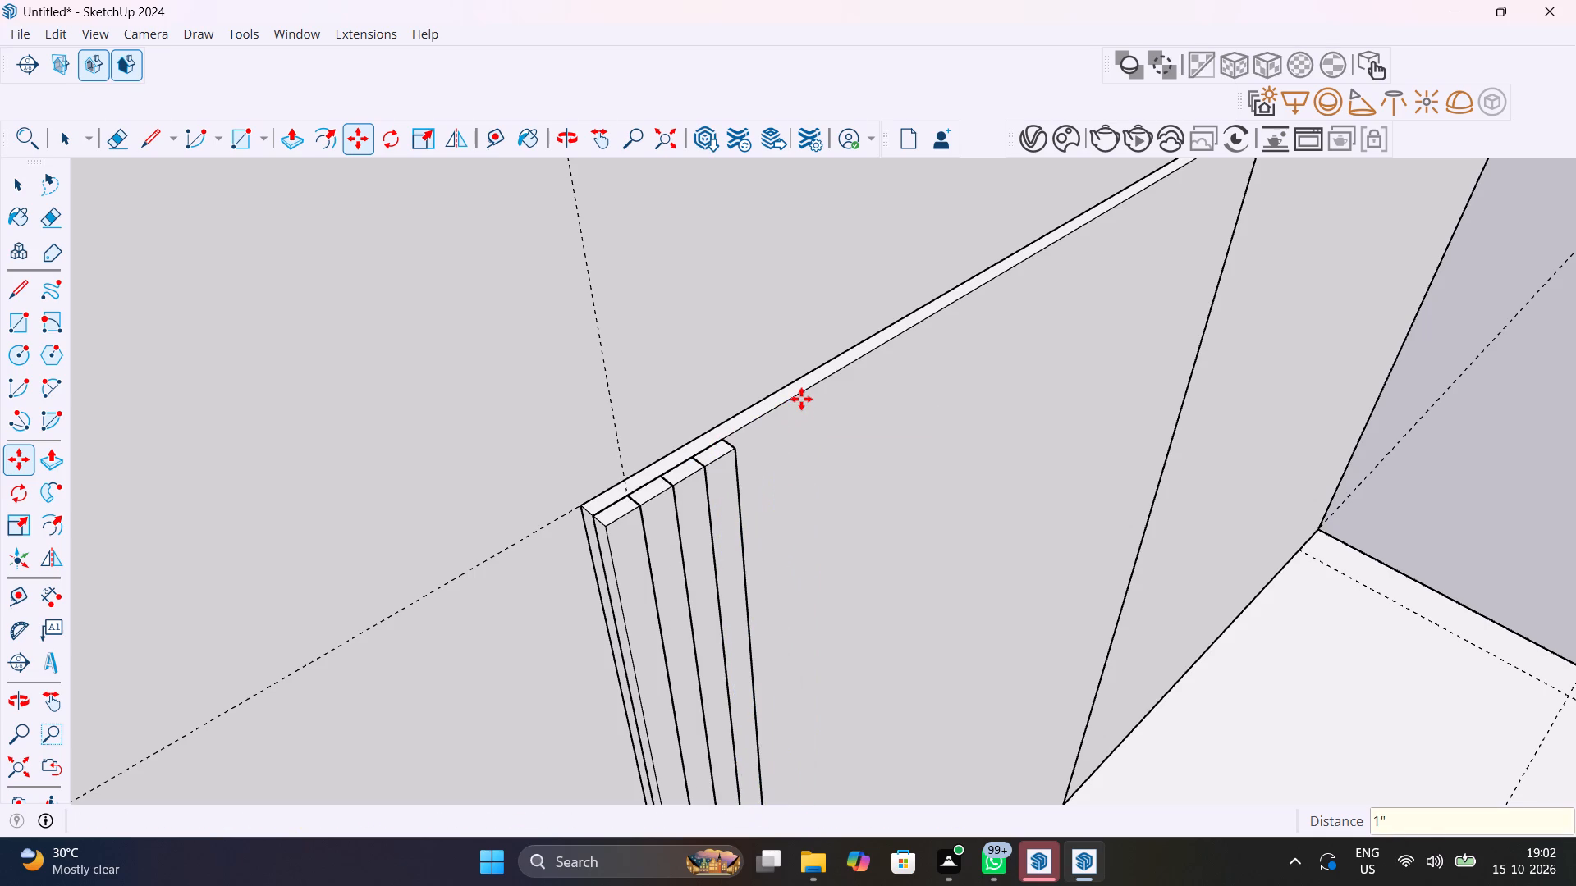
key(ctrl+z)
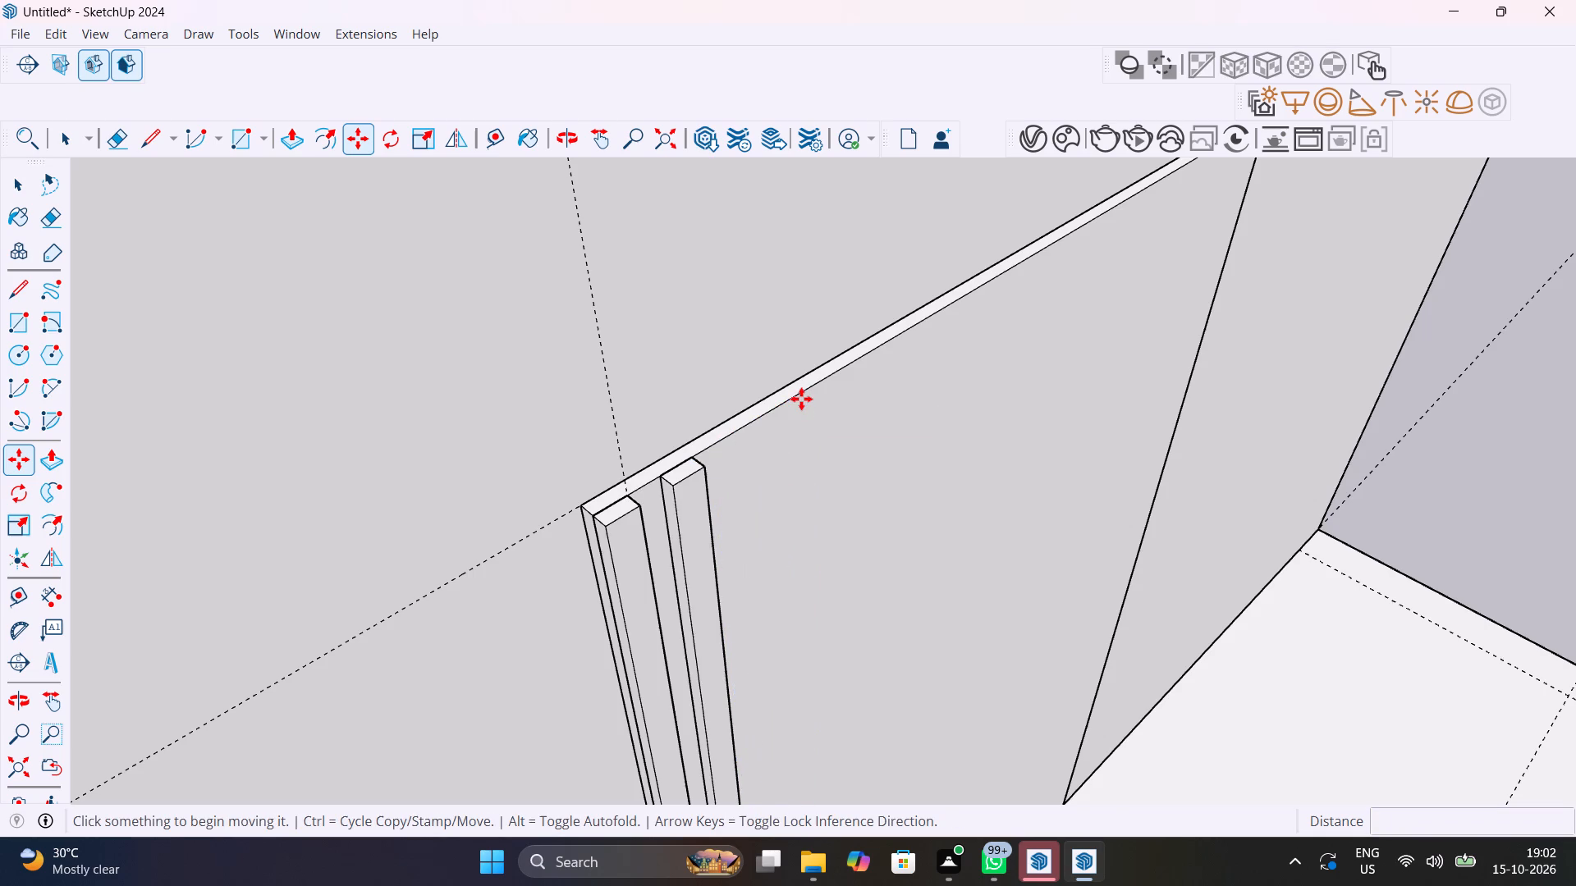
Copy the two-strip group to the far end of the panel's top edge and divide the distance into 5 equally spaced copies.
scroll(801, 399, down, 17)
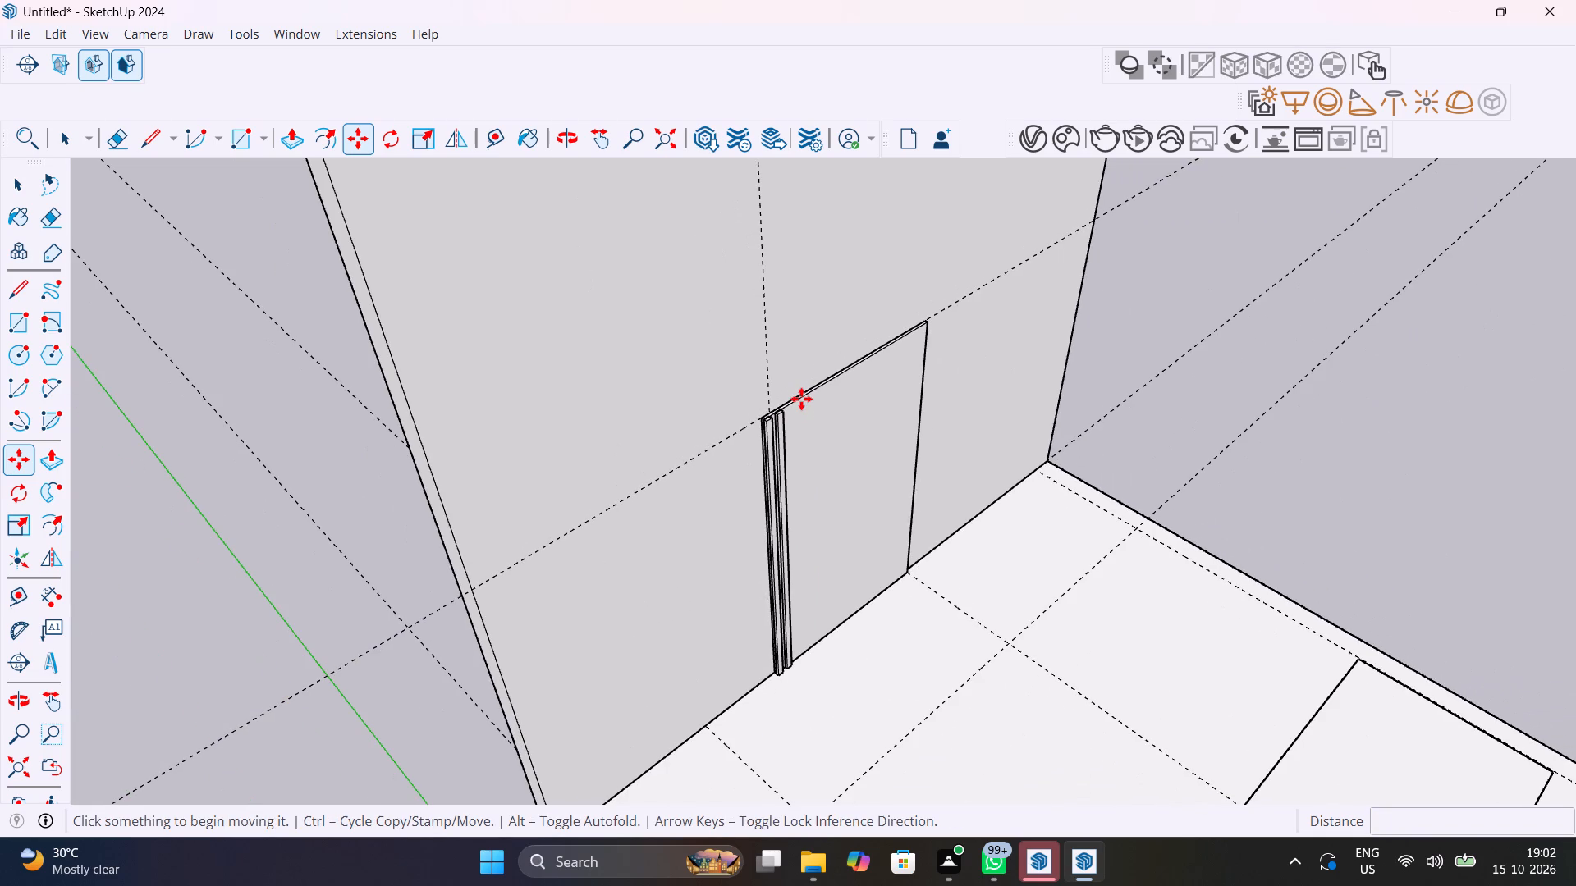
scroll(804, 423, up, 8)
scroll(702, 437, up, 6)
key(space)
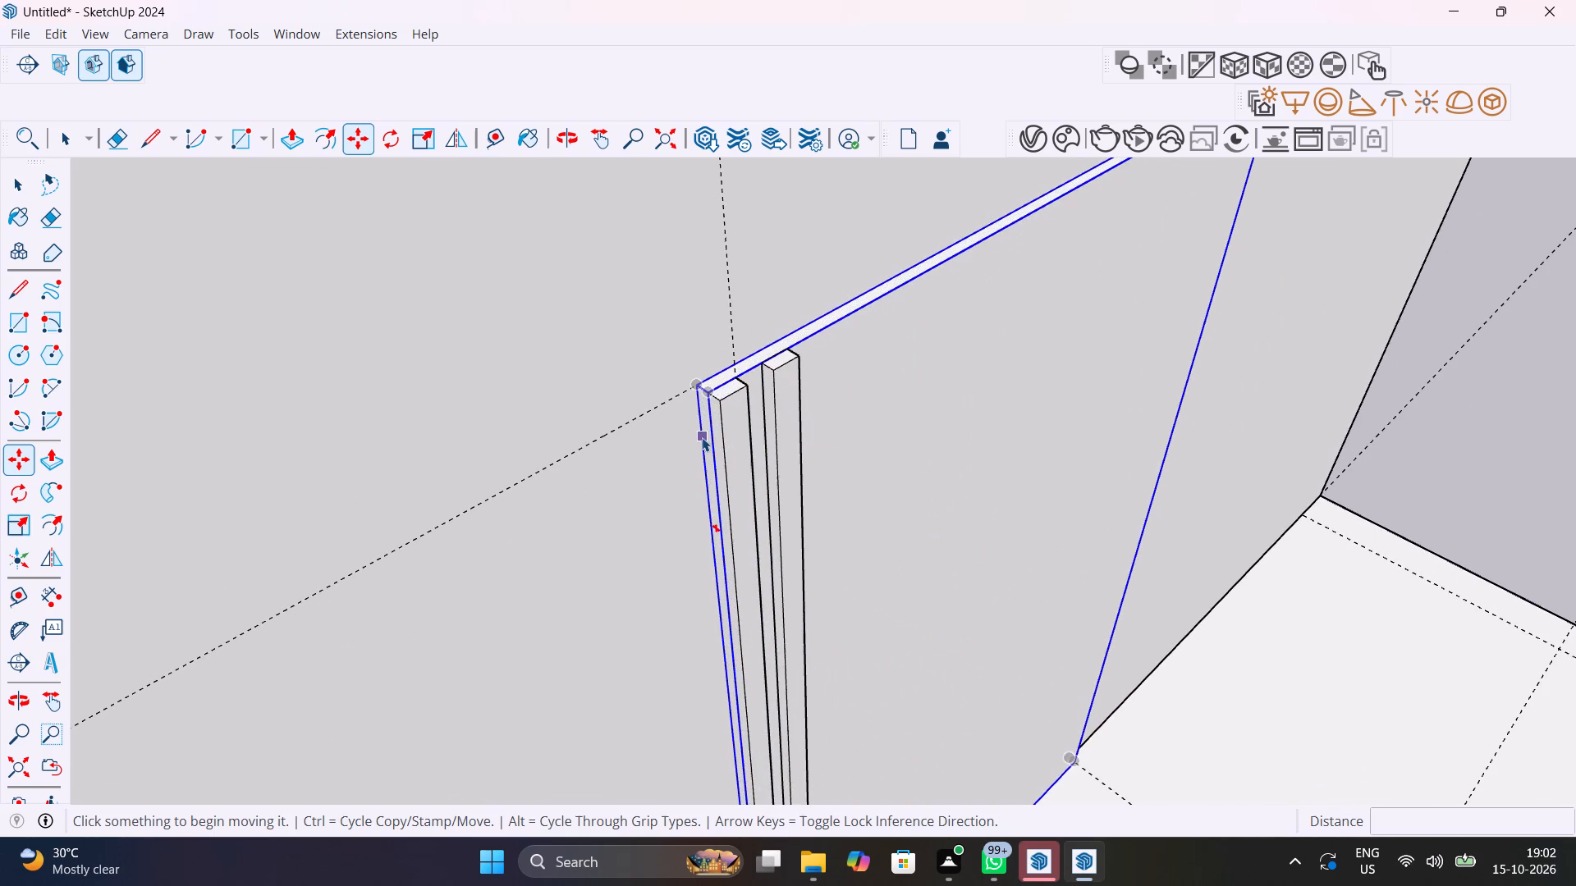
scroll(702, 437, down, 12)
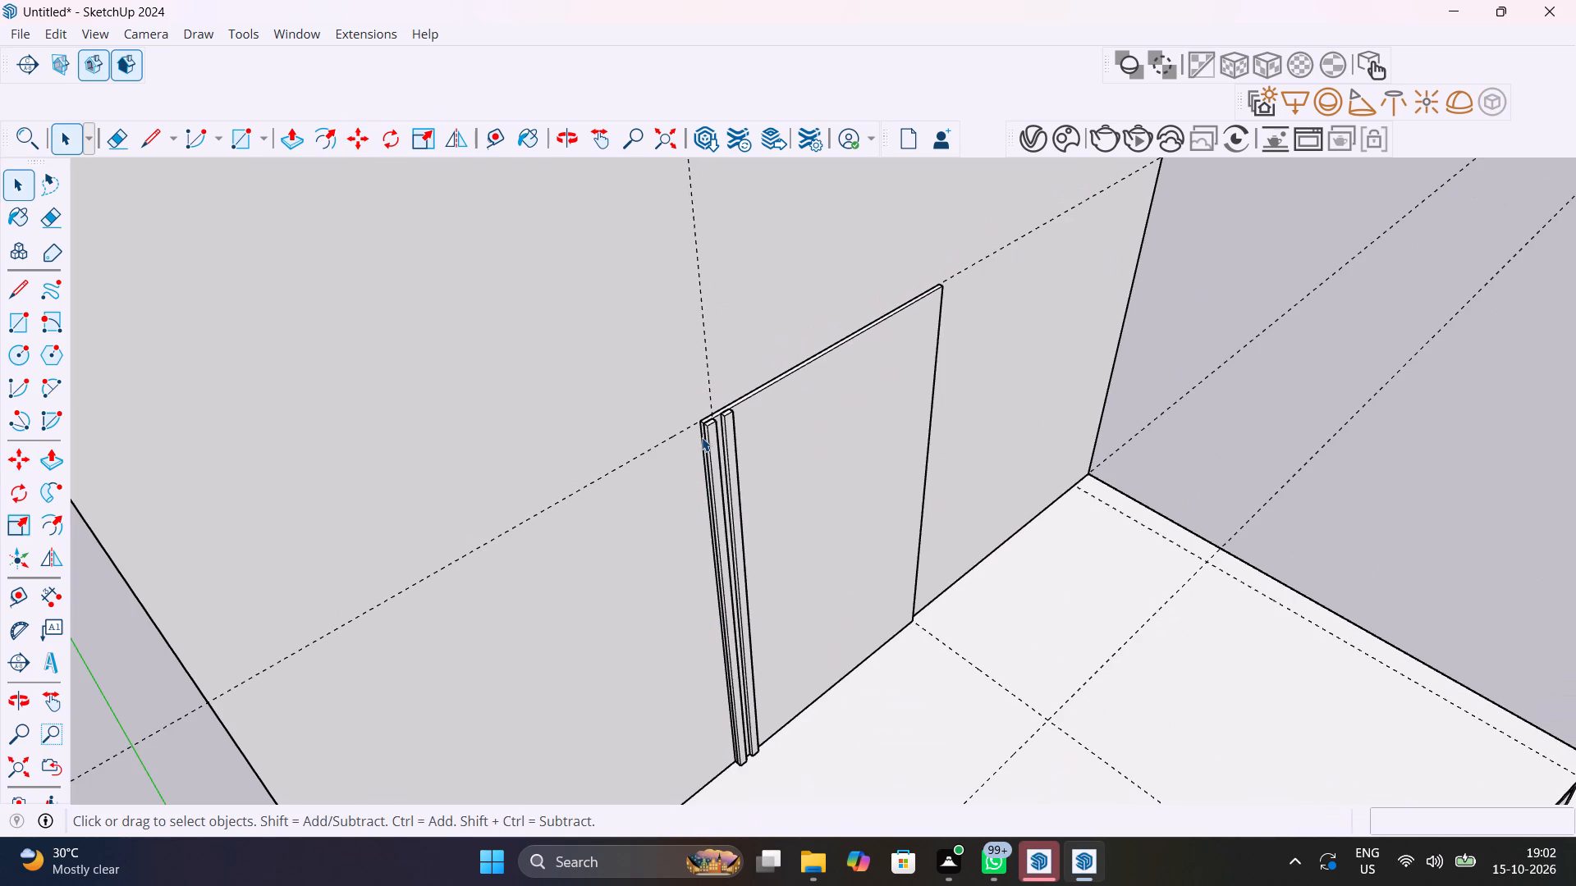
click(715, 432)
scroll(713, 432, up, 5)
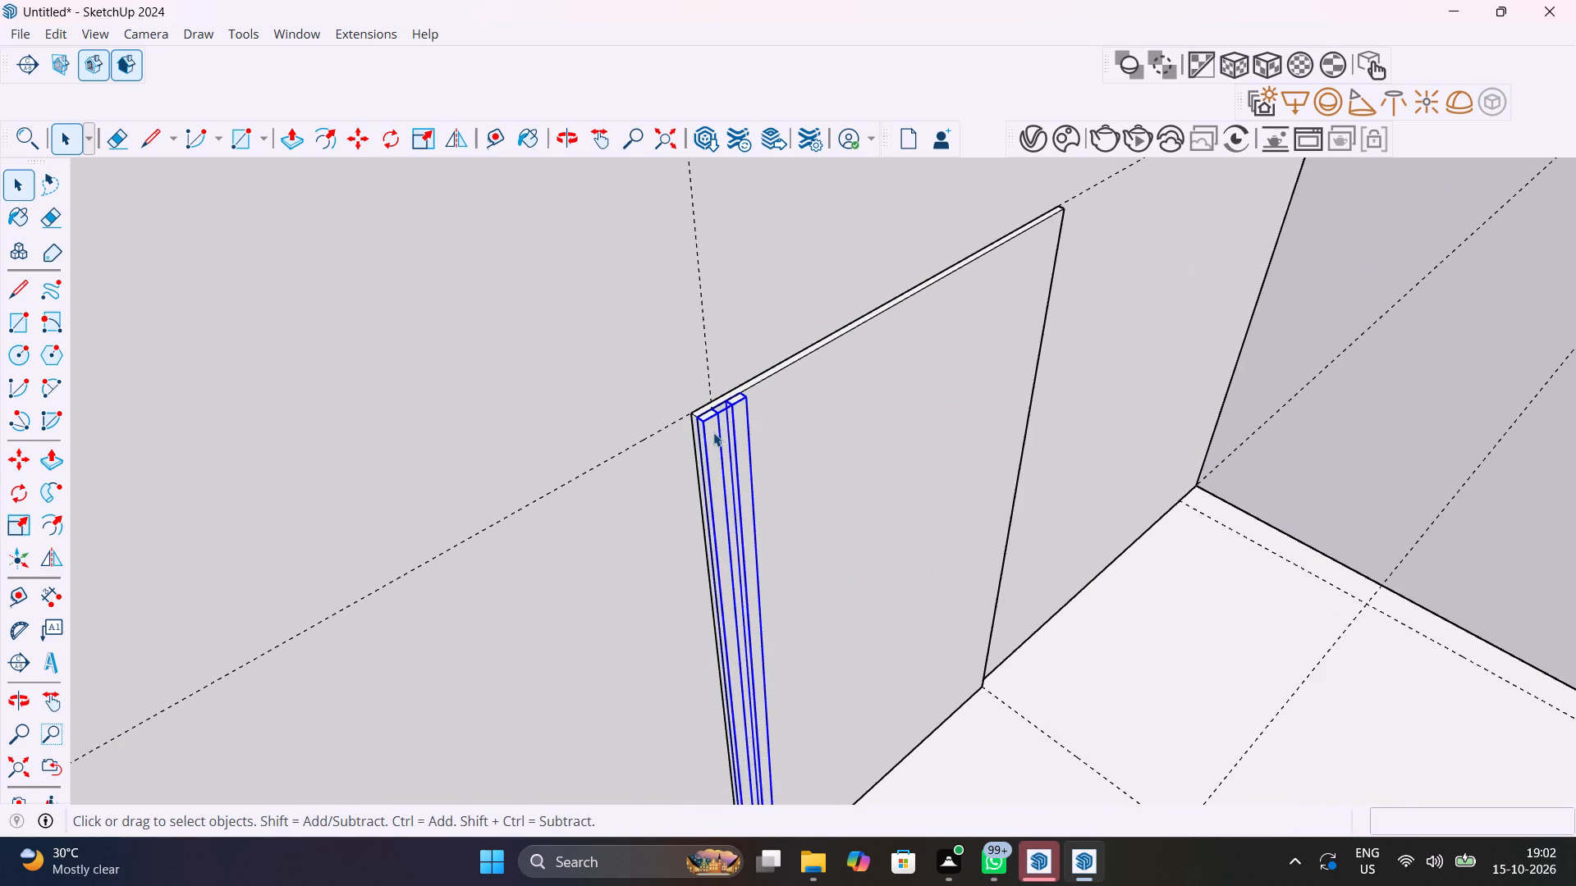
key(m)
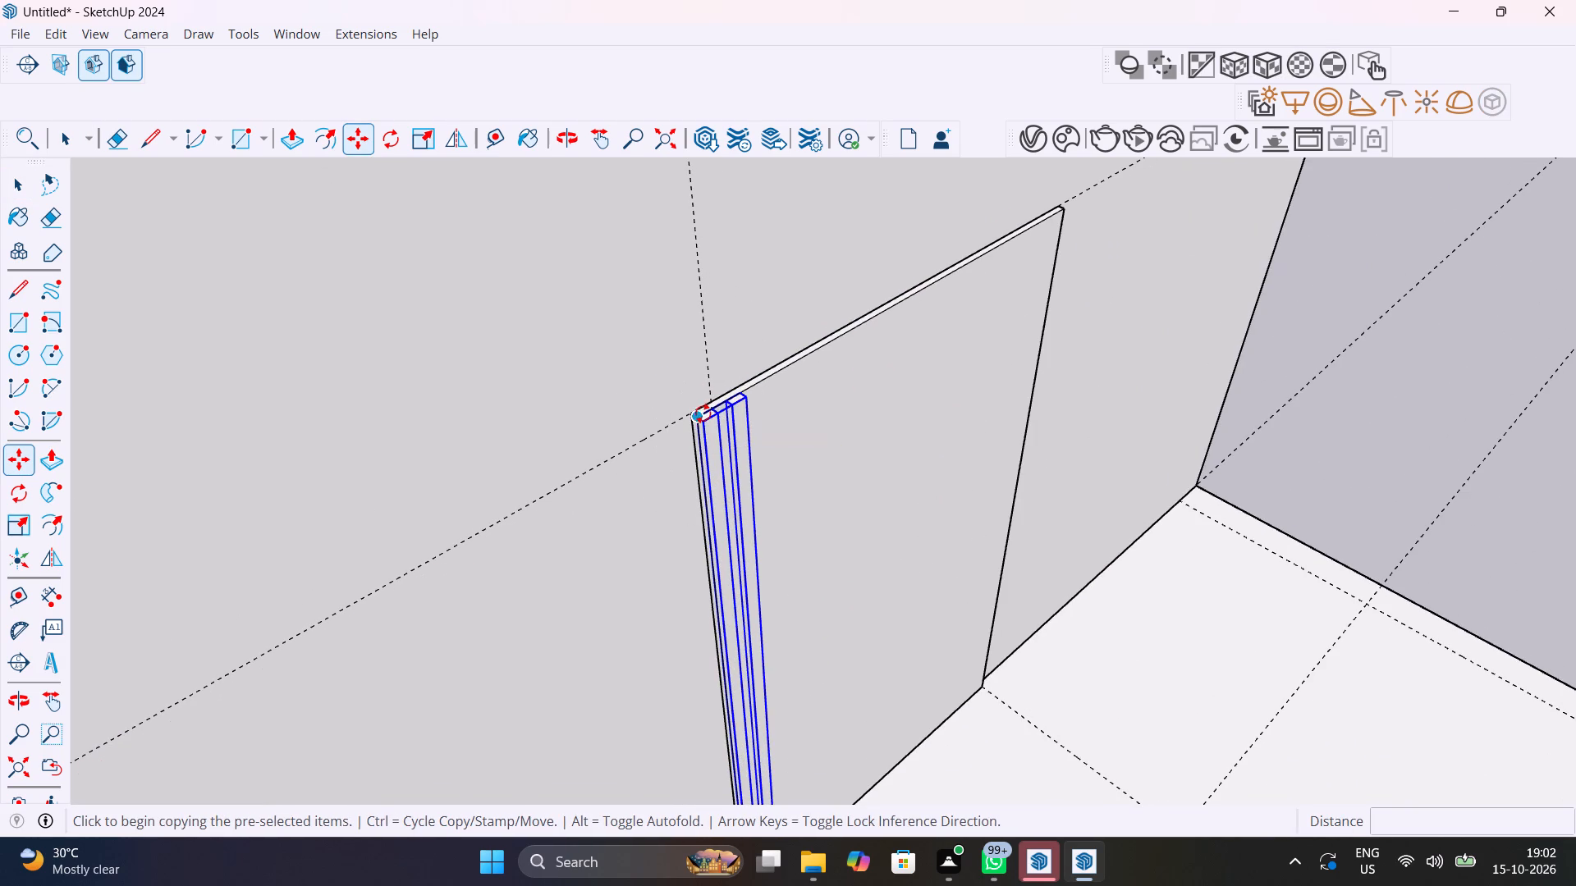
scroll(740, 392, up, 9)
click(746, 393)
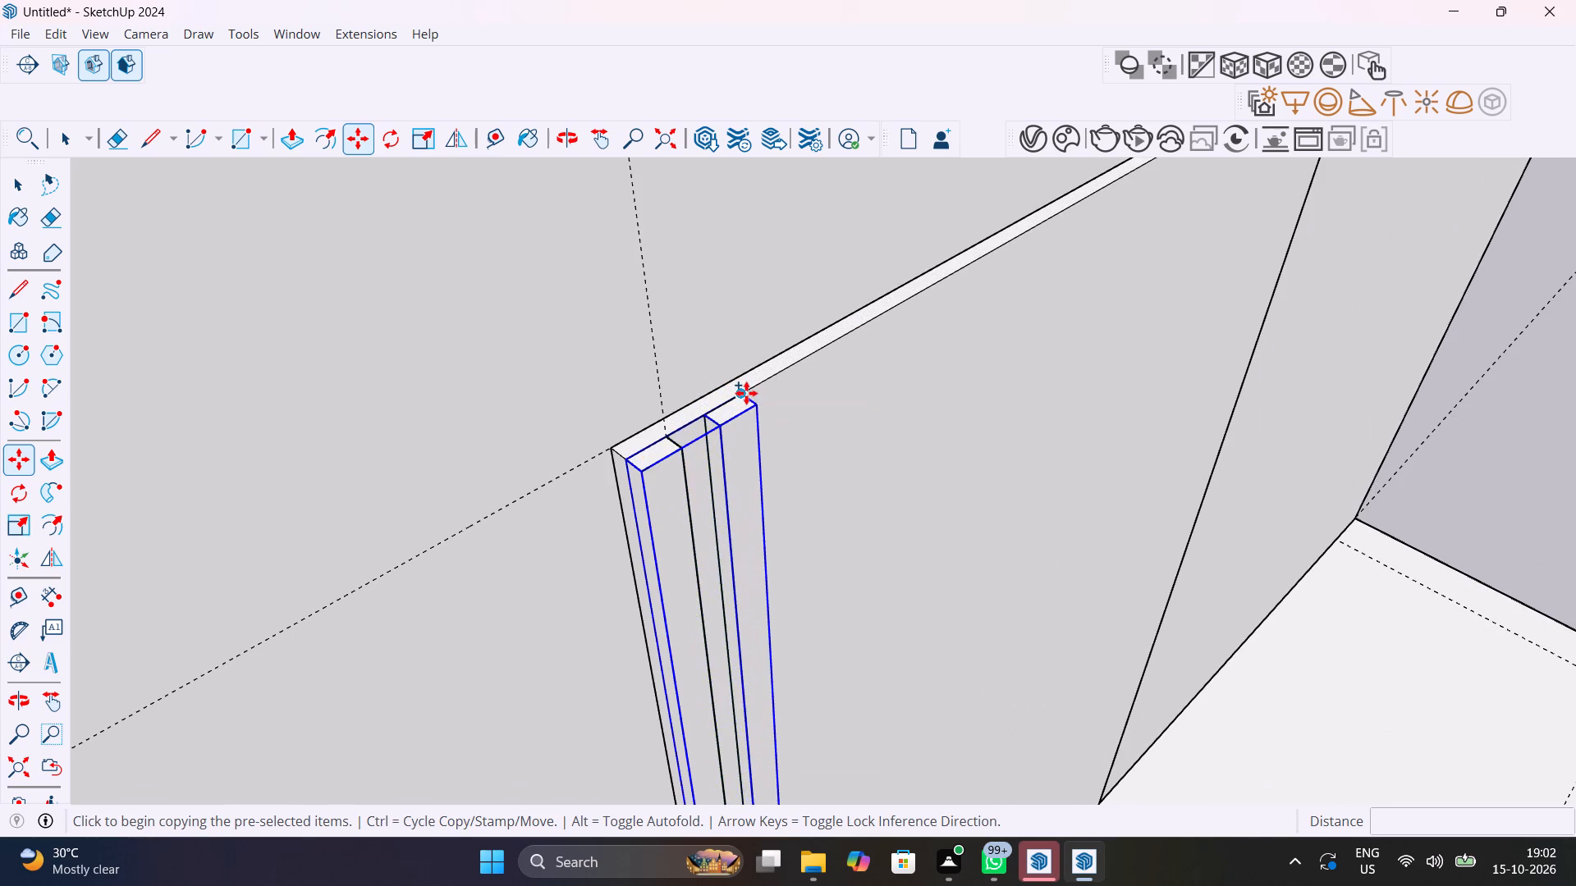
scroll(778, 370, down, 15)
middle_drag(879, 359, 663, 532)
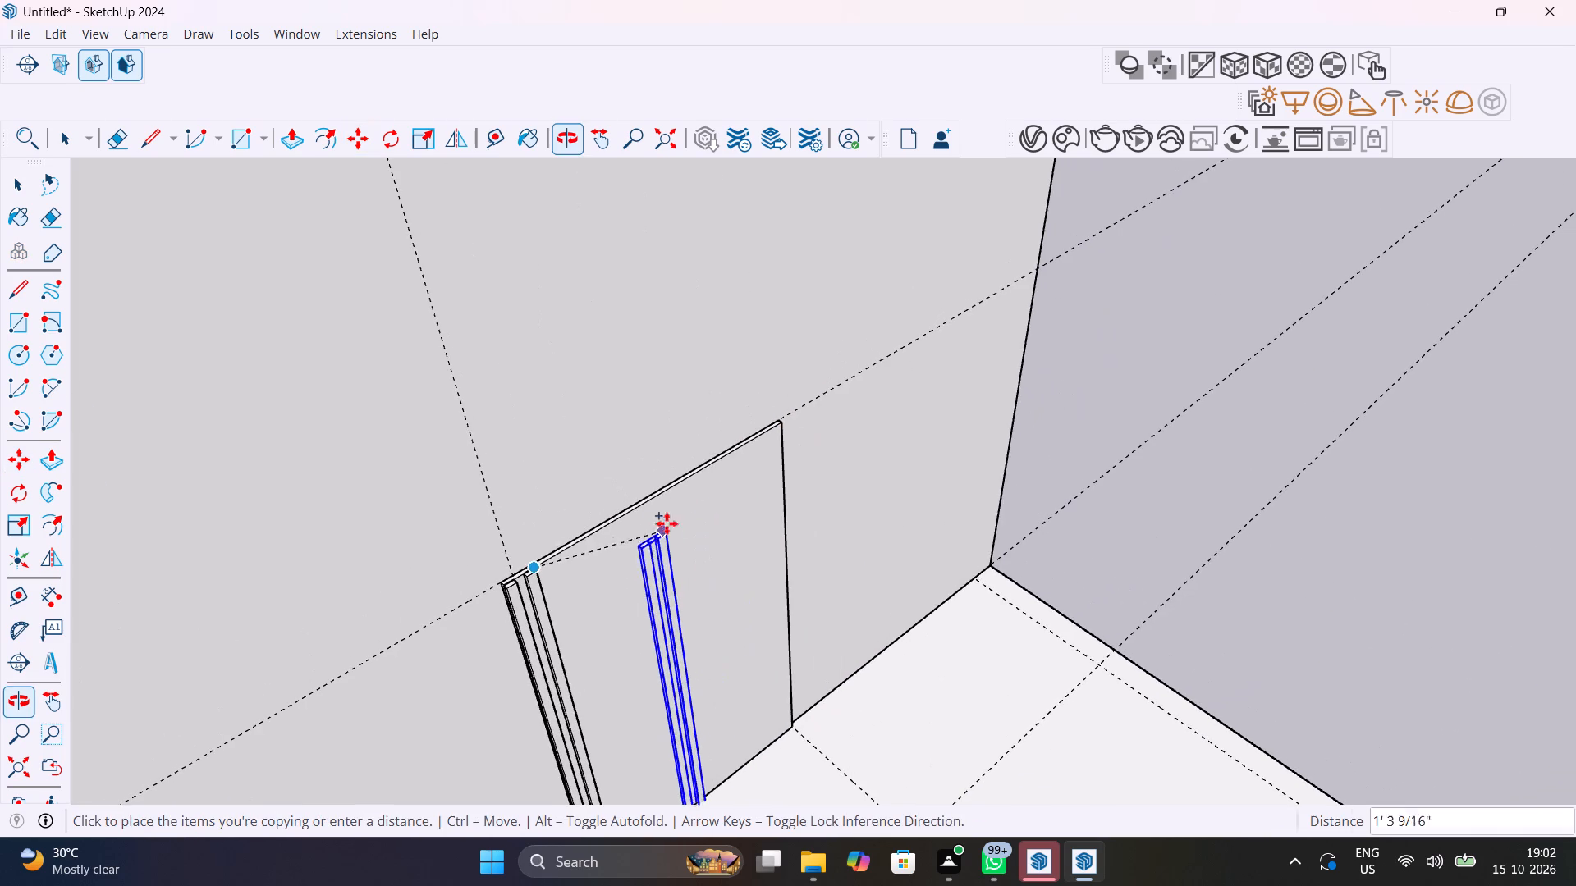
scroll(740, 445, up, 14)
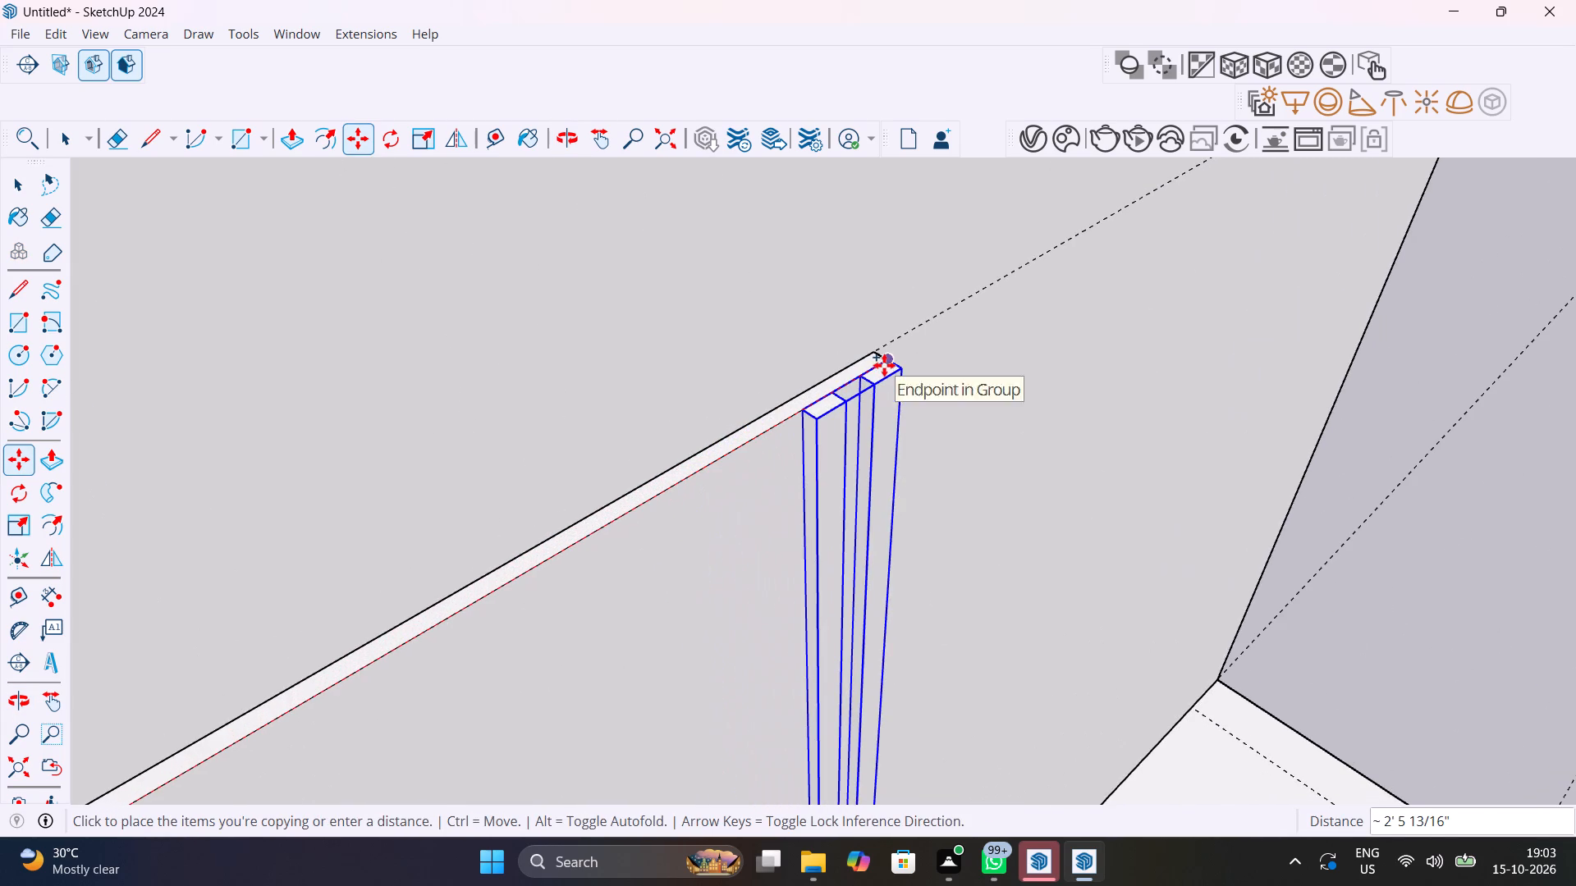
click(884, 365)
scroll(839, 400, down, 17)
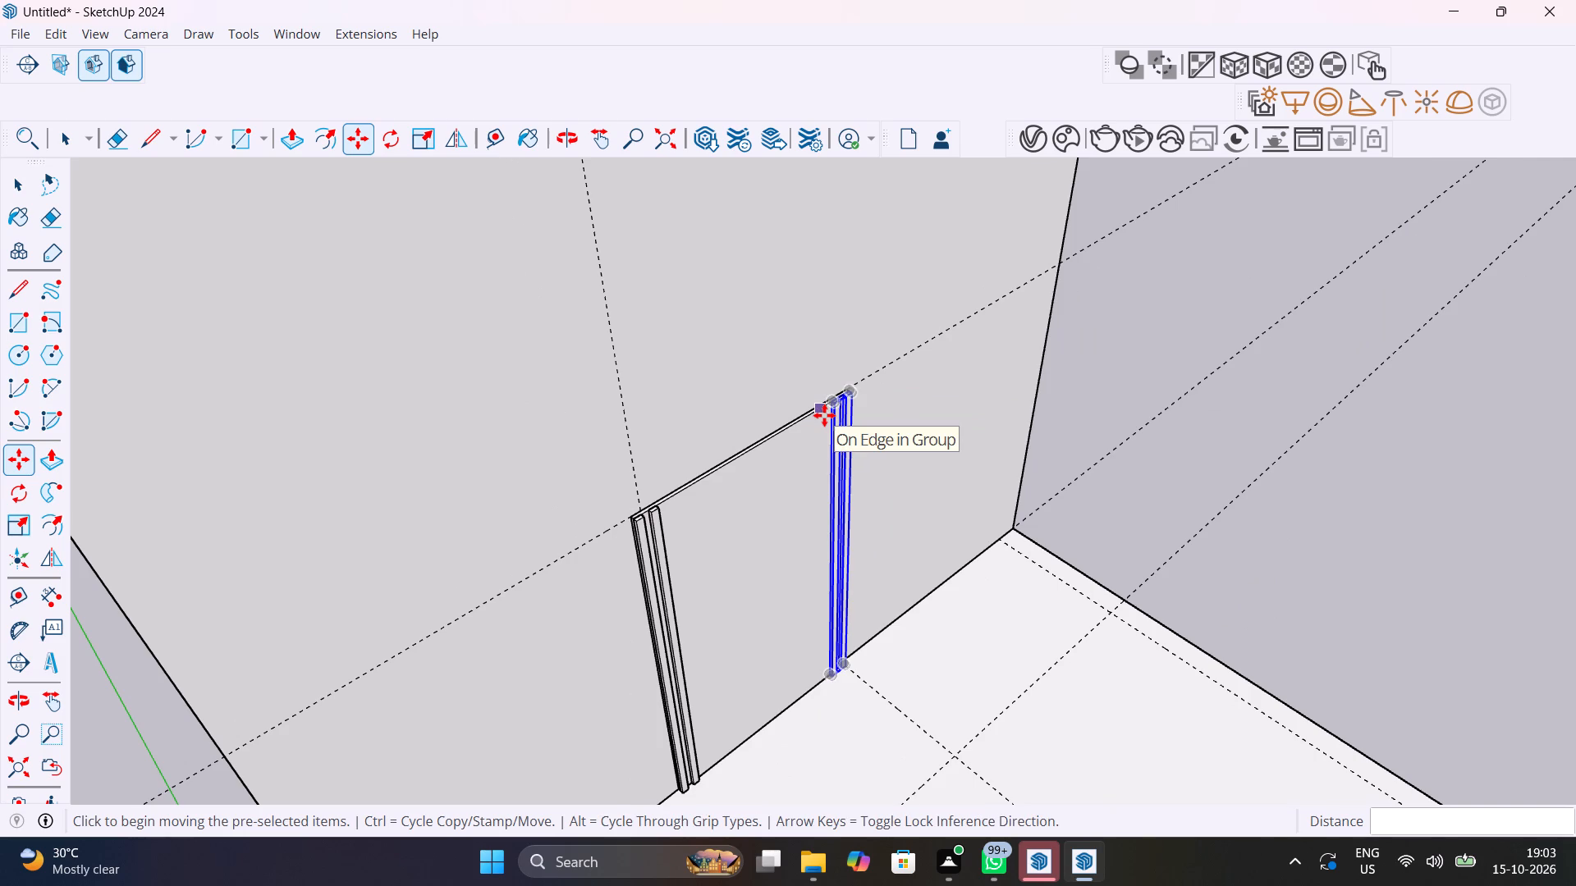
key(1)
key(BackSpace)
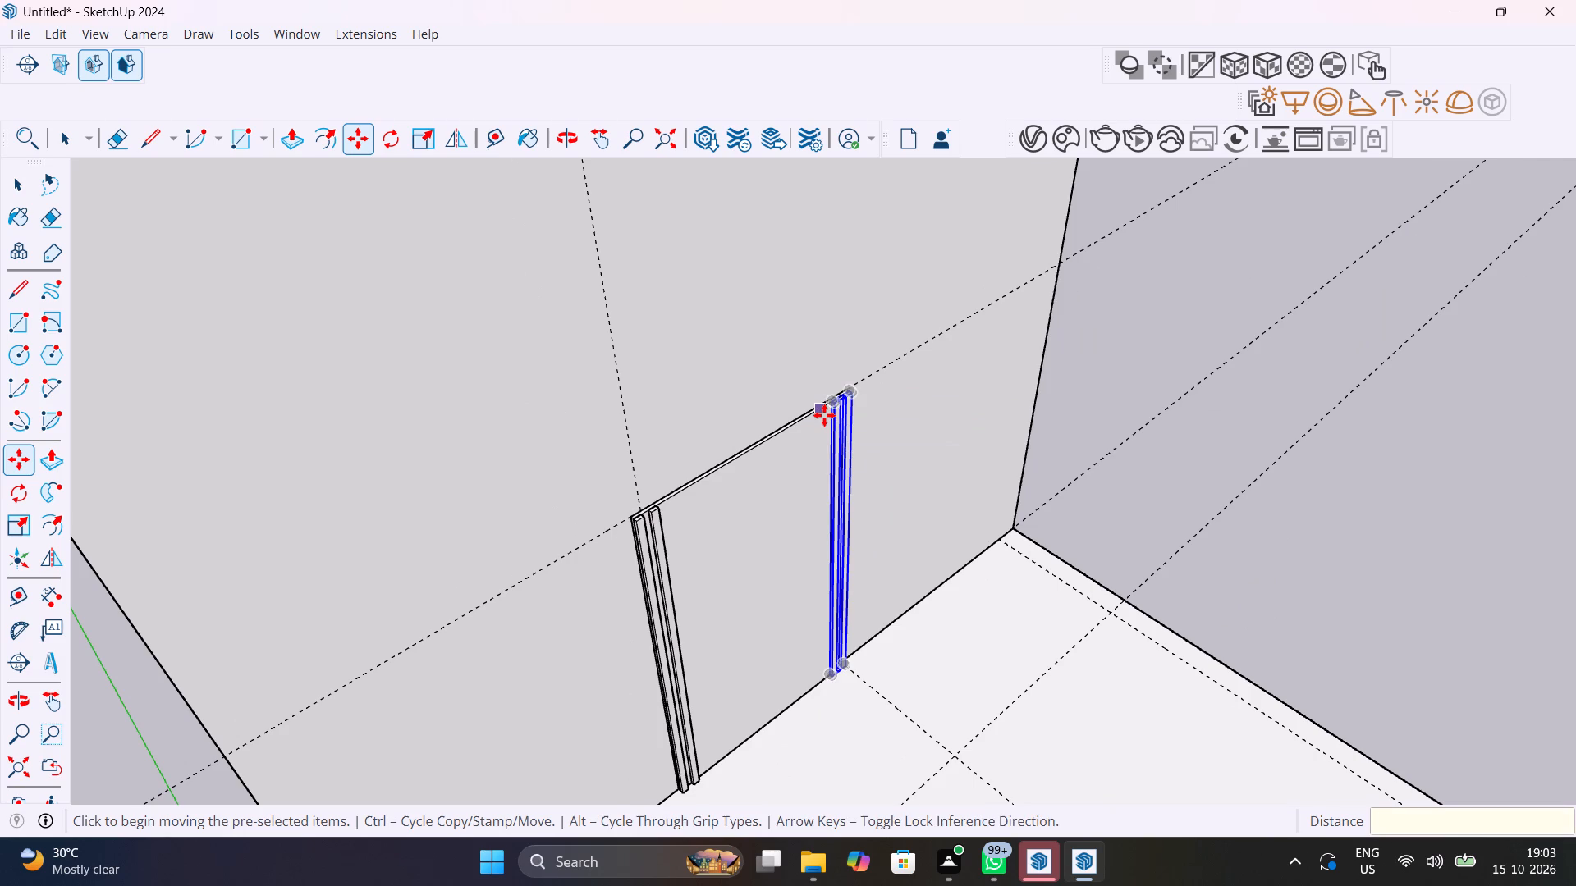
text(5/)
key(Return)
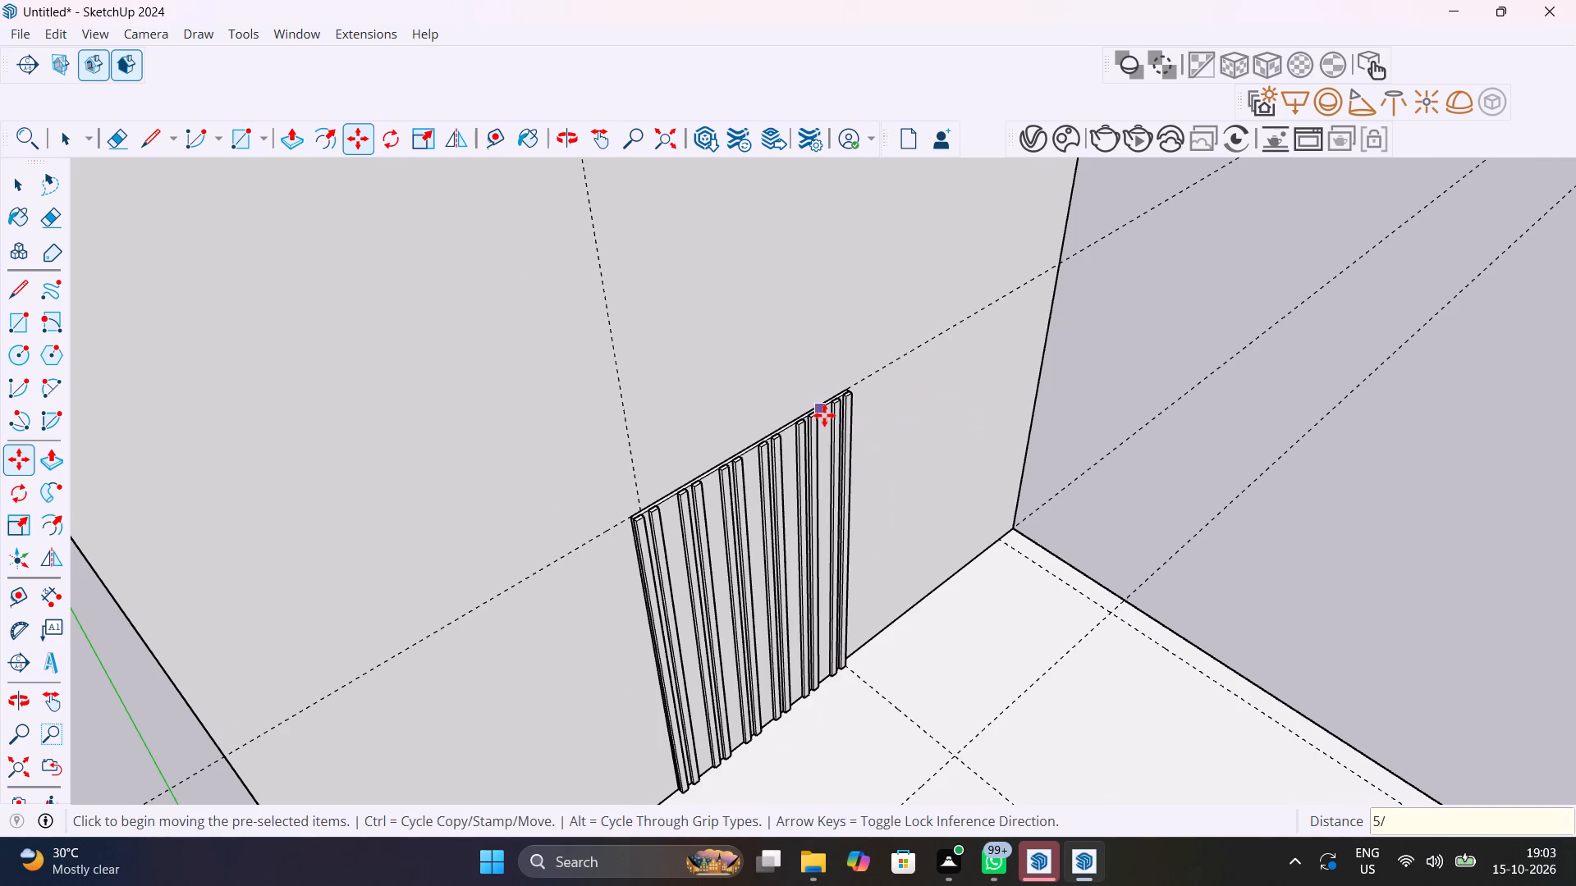
Undo the group copies, the two-strip grouping and the second strip, back to the single strip at the panel's starting edge.
key(ctrl+z)
key(ctrl+z)
key(ctrl+z)
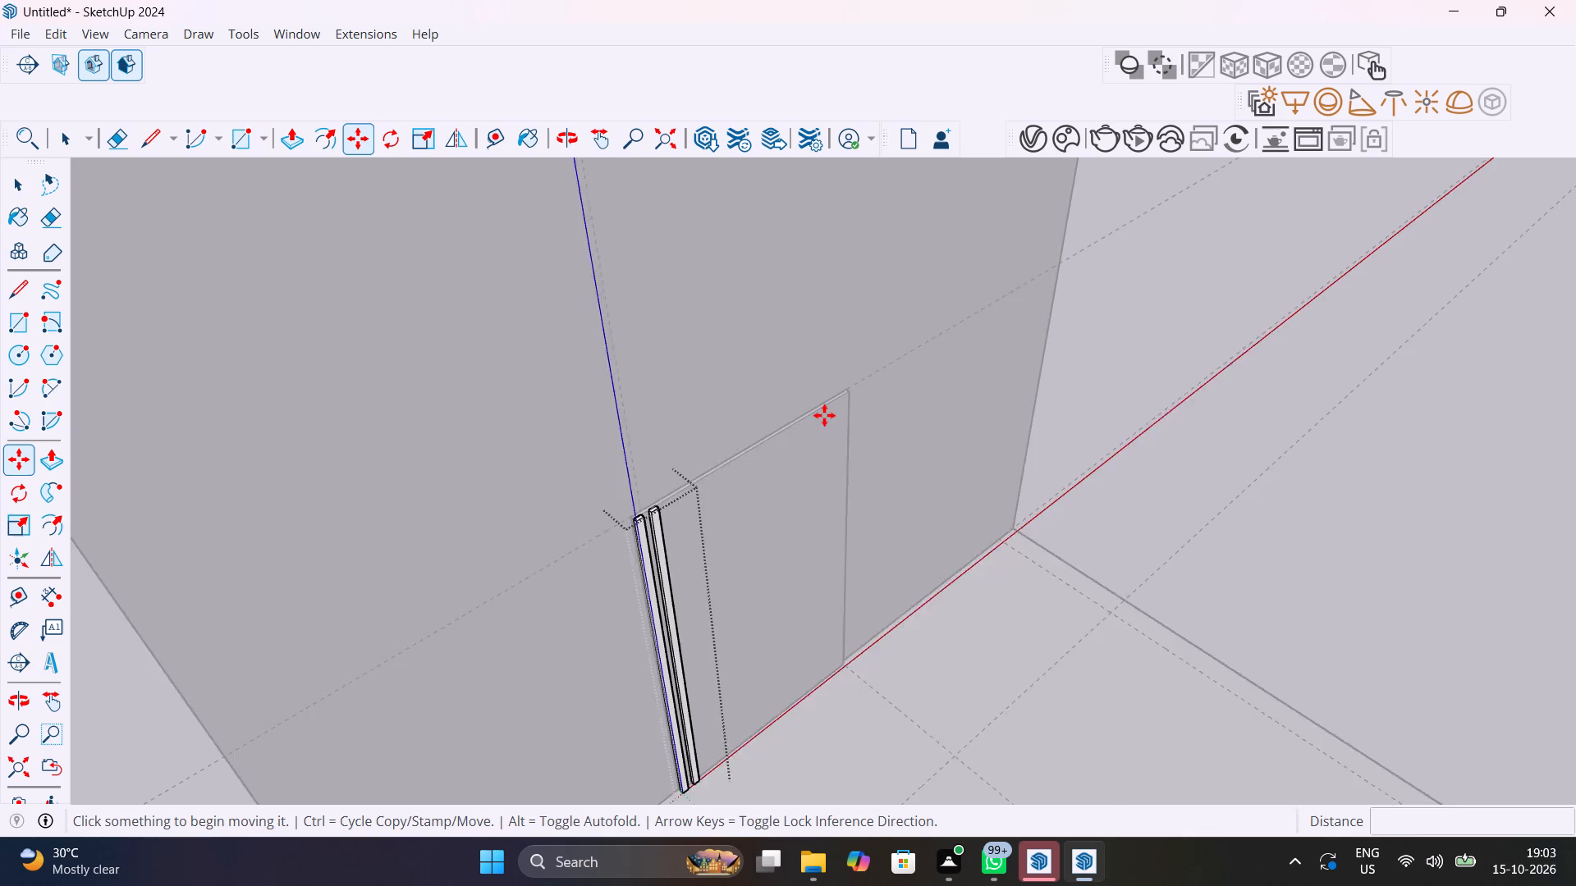
key(ctrl+z)
key(ctrl+z)
key(ctrl+z)
key(ctrl+z)
key(ctrl+z)
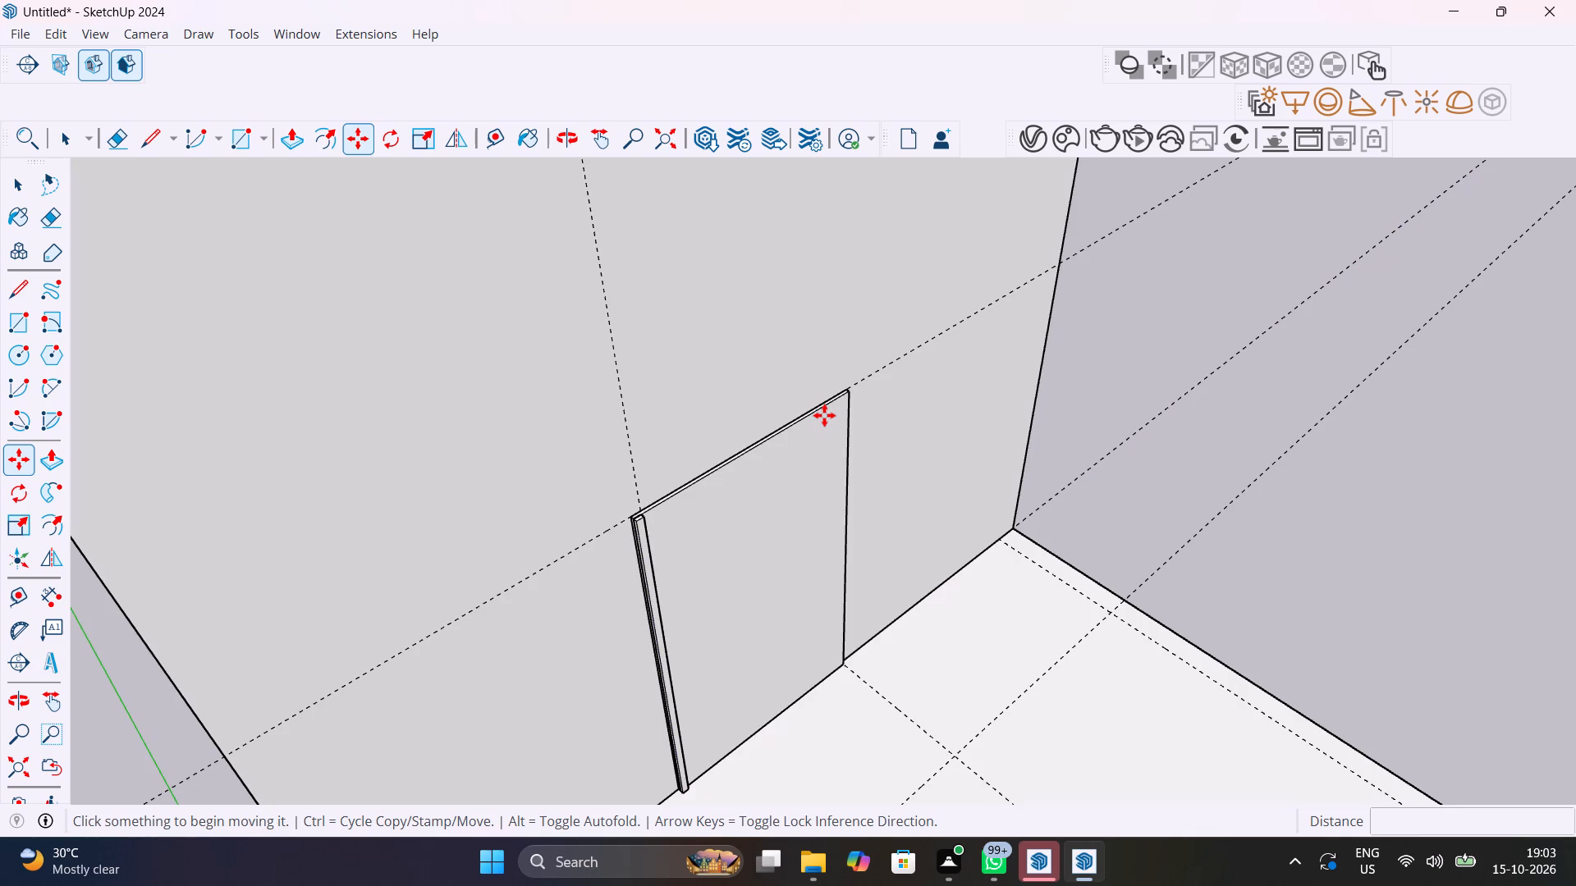
key(space)
click(1067, 373)
Copy the single vertical strip along the panel's top edge to the panel's far corner.
scroll(676, 497, up, 4)
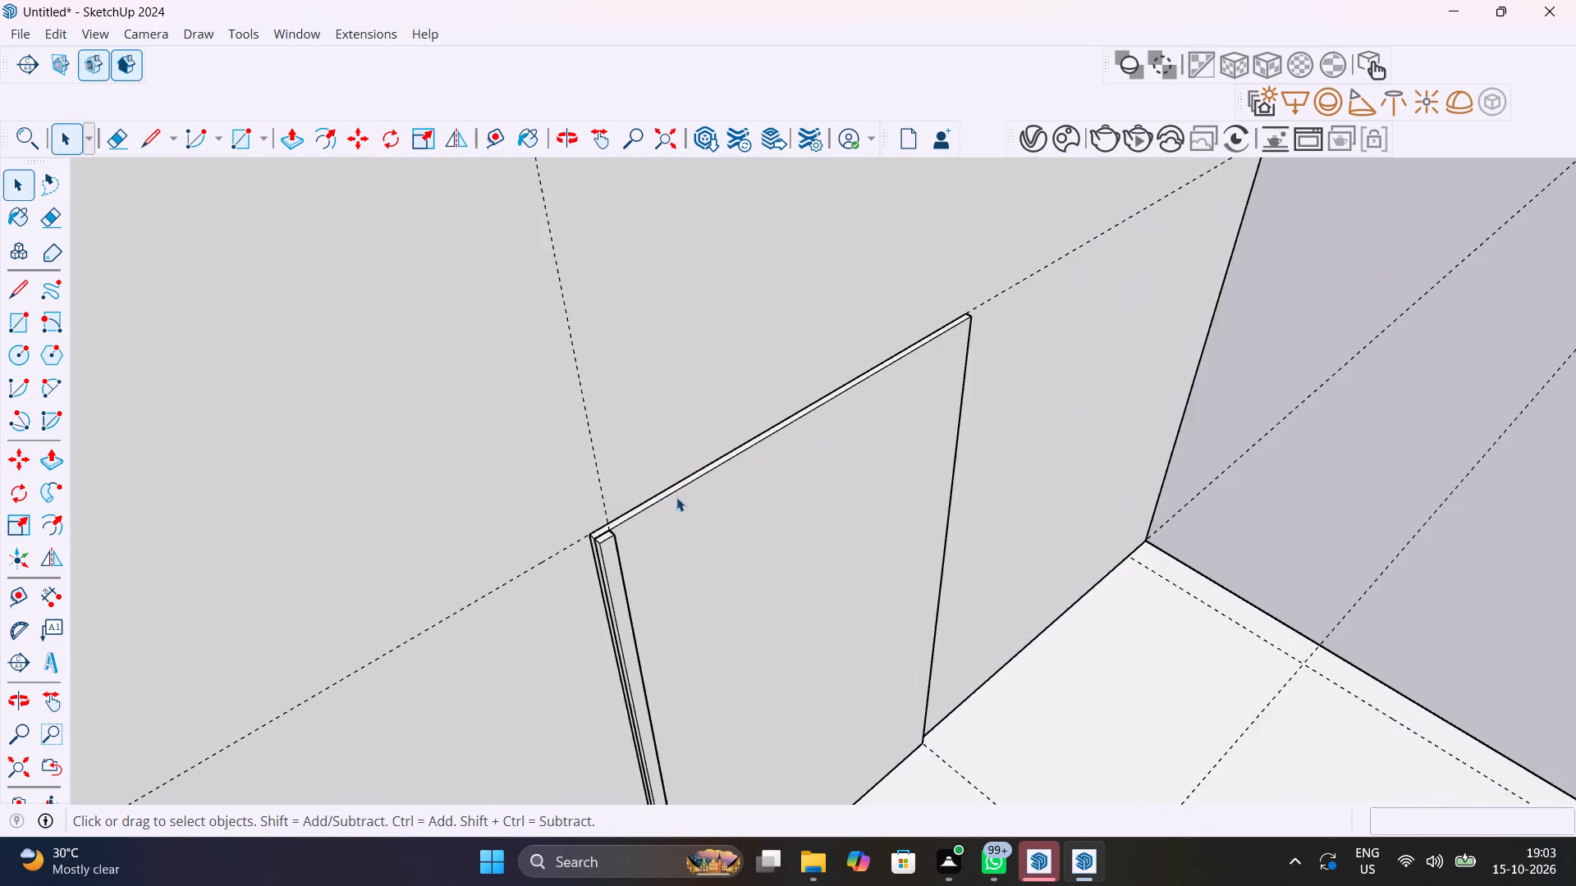
scroll(676, 497, up, 6)
click(570, 573)
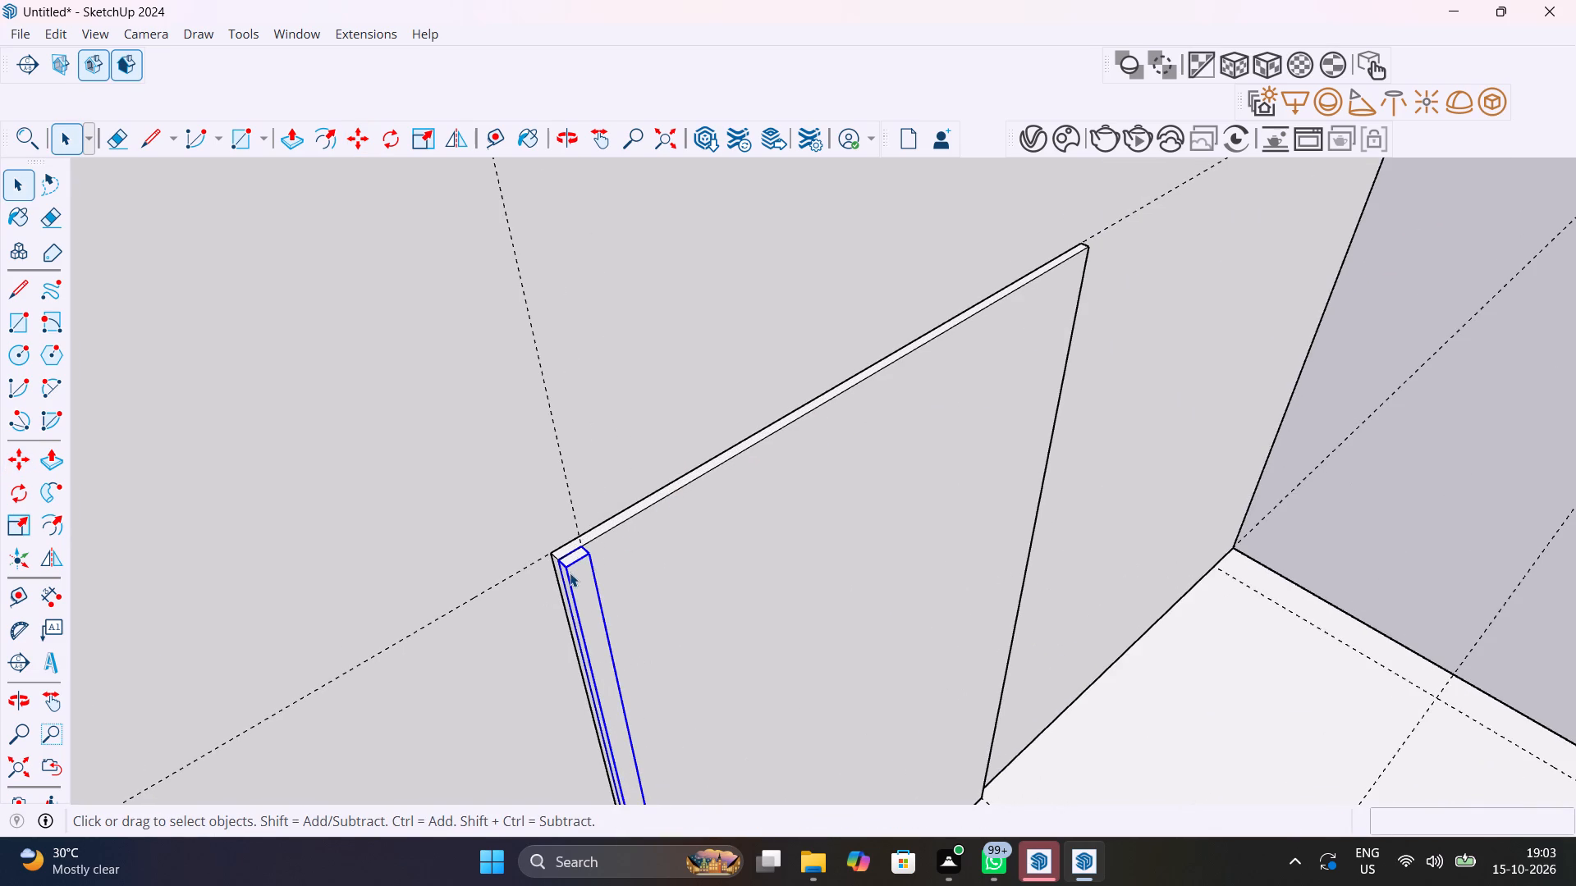
key(m)
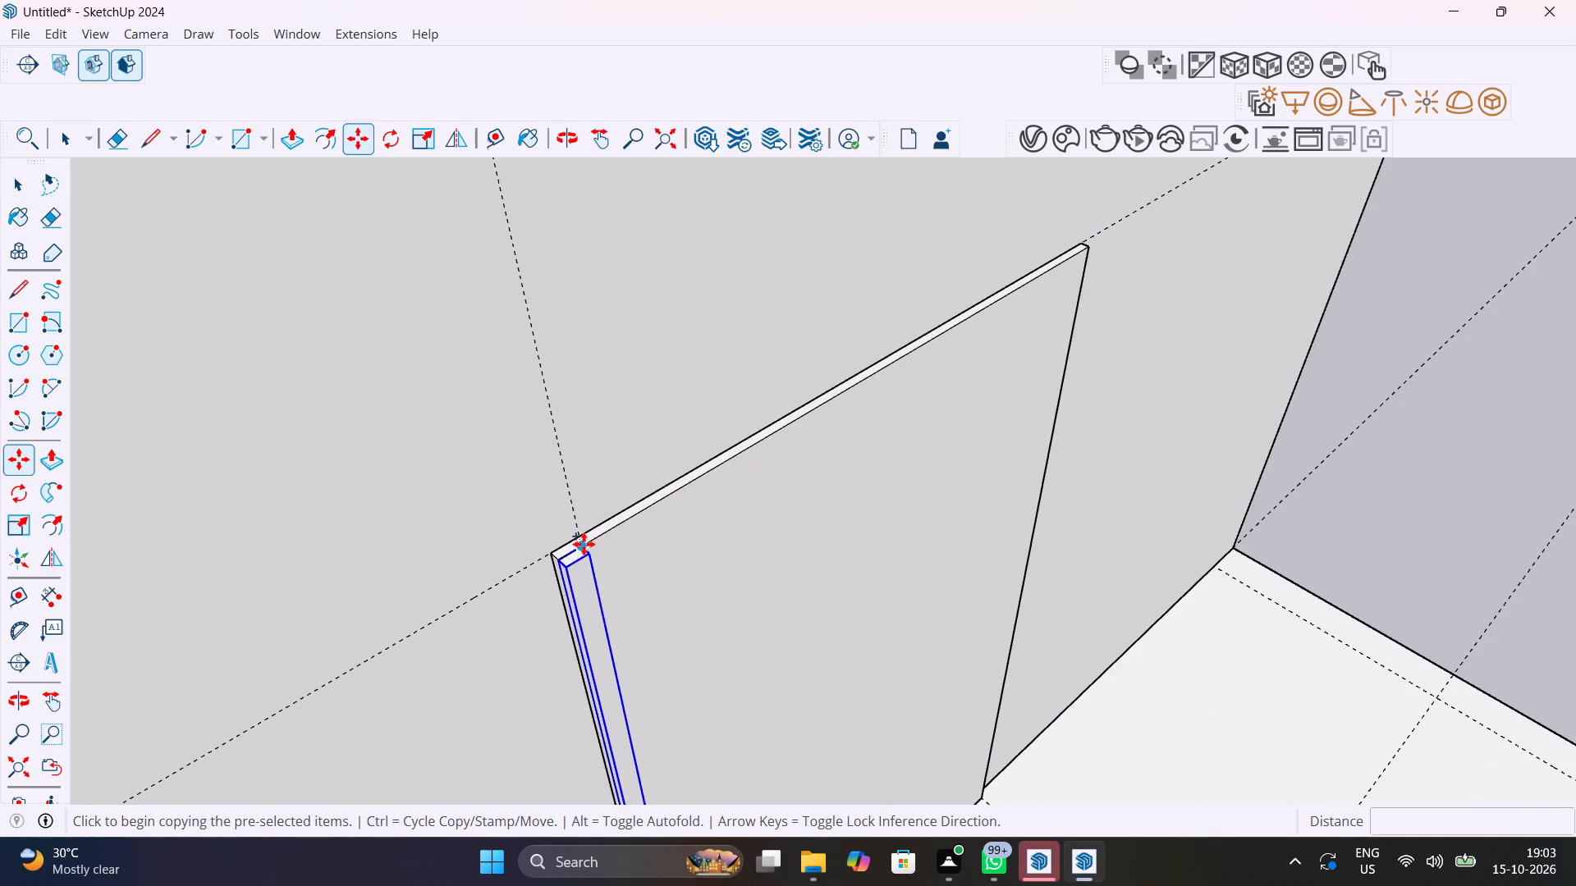
click(584, 544)
scroll(1084, 255, up, 4)
middle_drag(1084, 255, 740, 331)
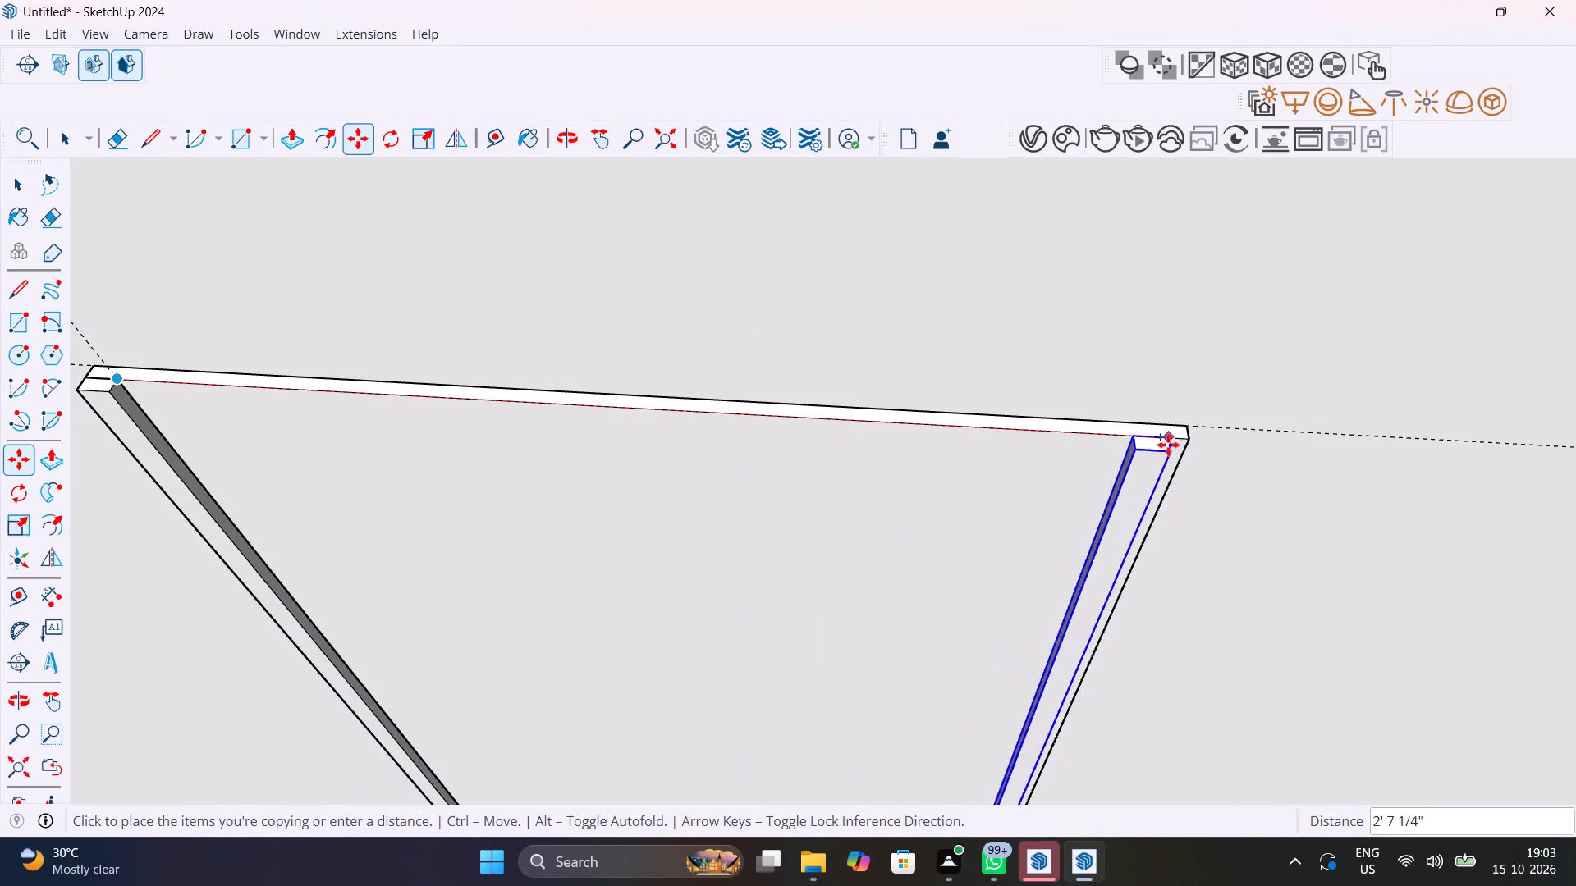
click(1187, 444)
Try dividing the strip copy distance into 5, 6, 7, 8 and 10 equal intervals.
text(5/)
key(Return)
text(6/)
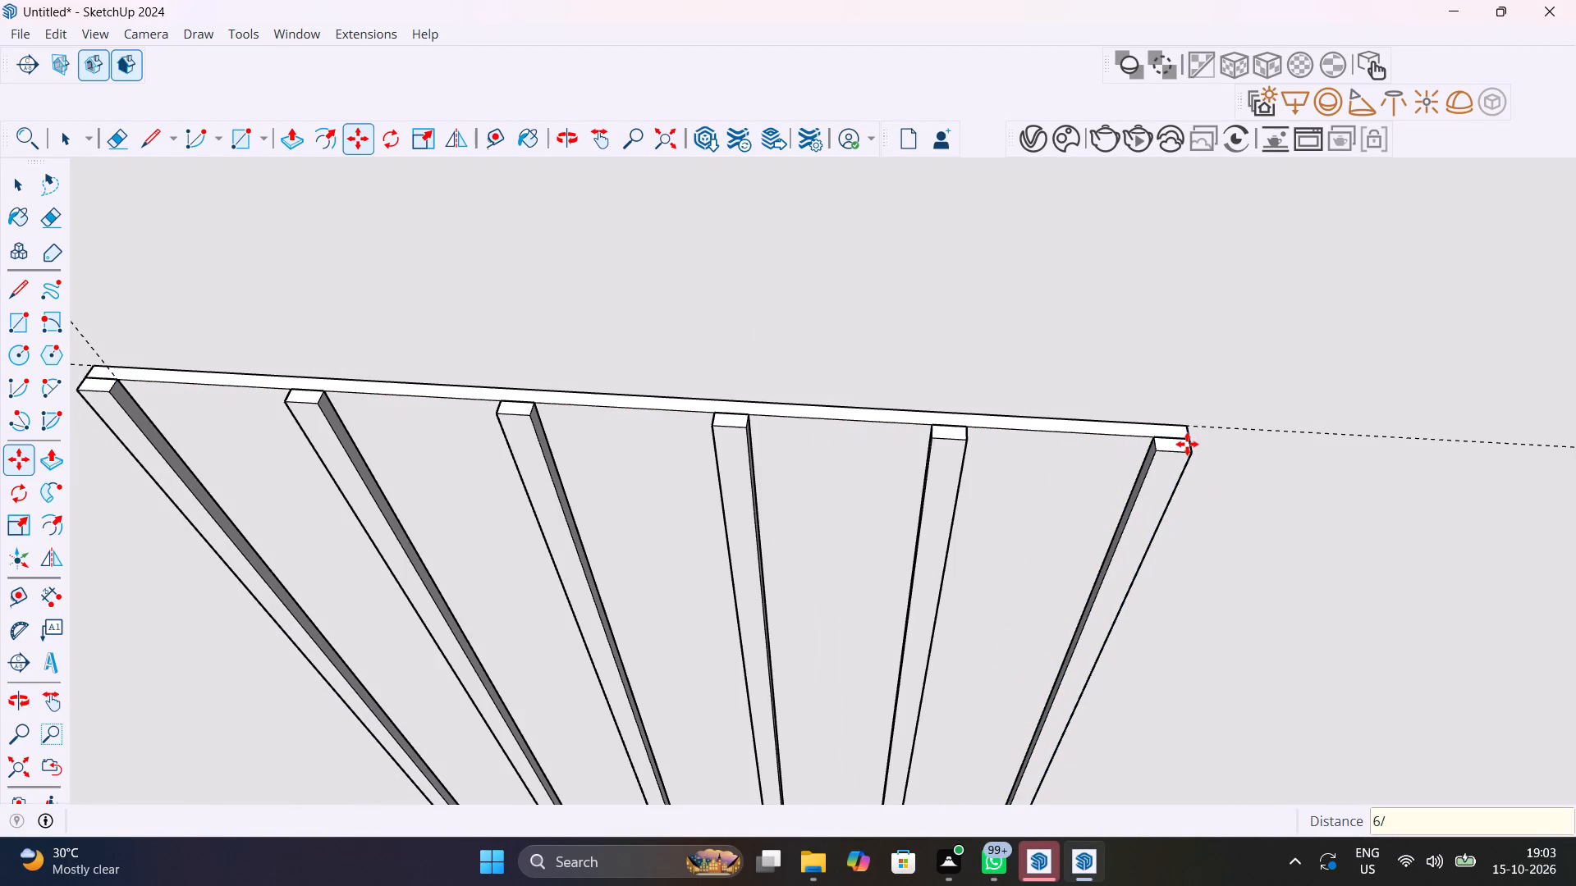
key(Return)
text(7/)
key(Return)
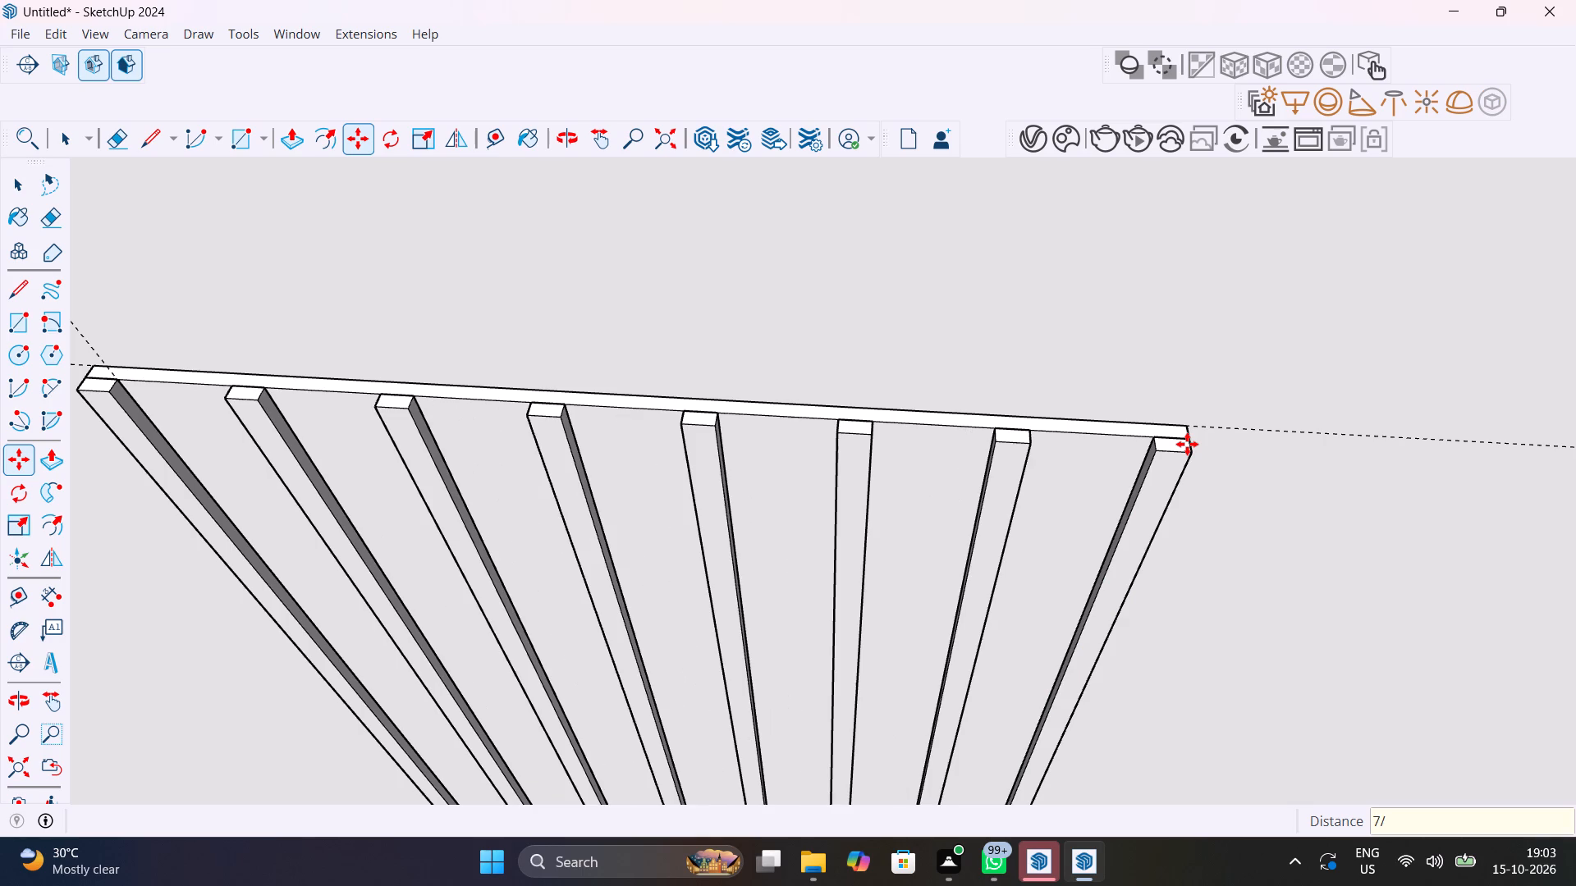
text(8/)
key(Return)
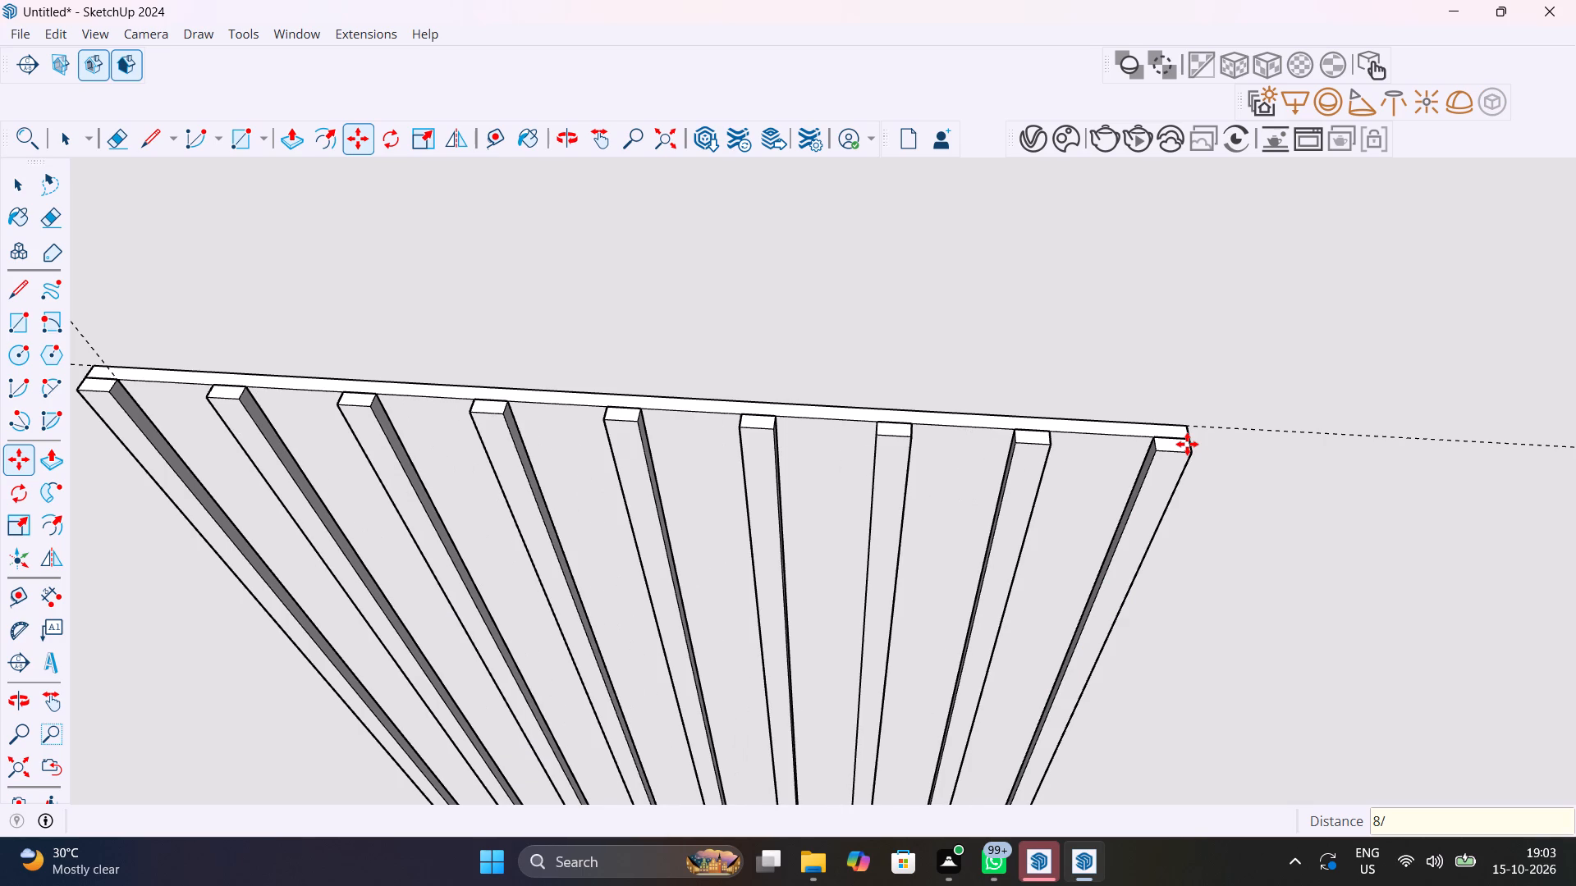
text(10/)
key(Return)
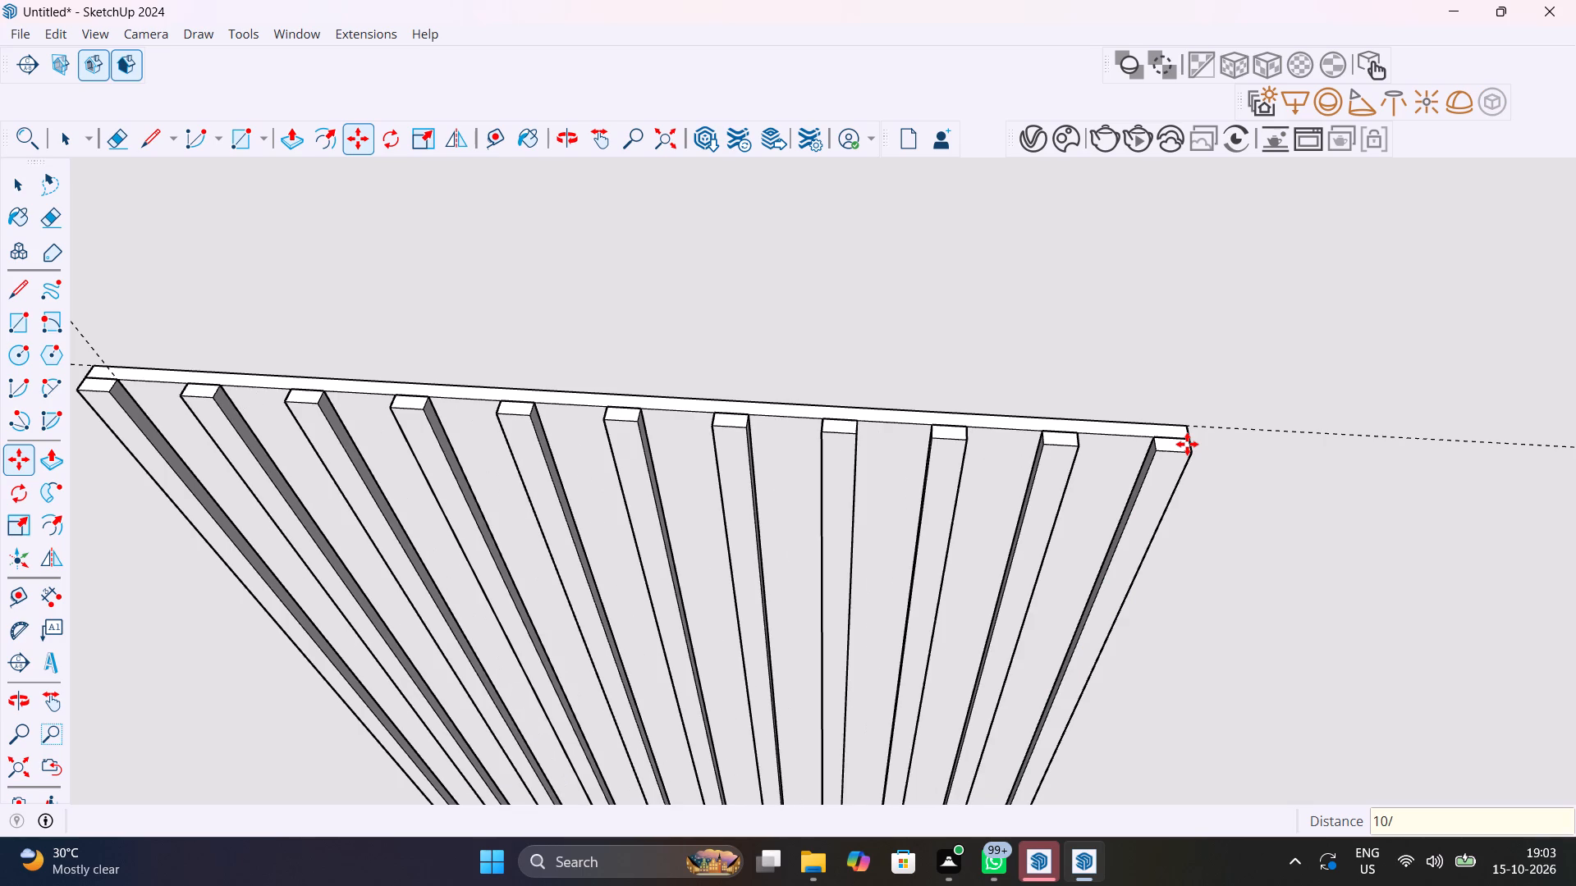
Divide the strip copy distance into 15 equal intervals to fill the panel with evenly spaced strips.
scroll(933, 689, down, 7)
middle_drag(933, 684, 996, 481)
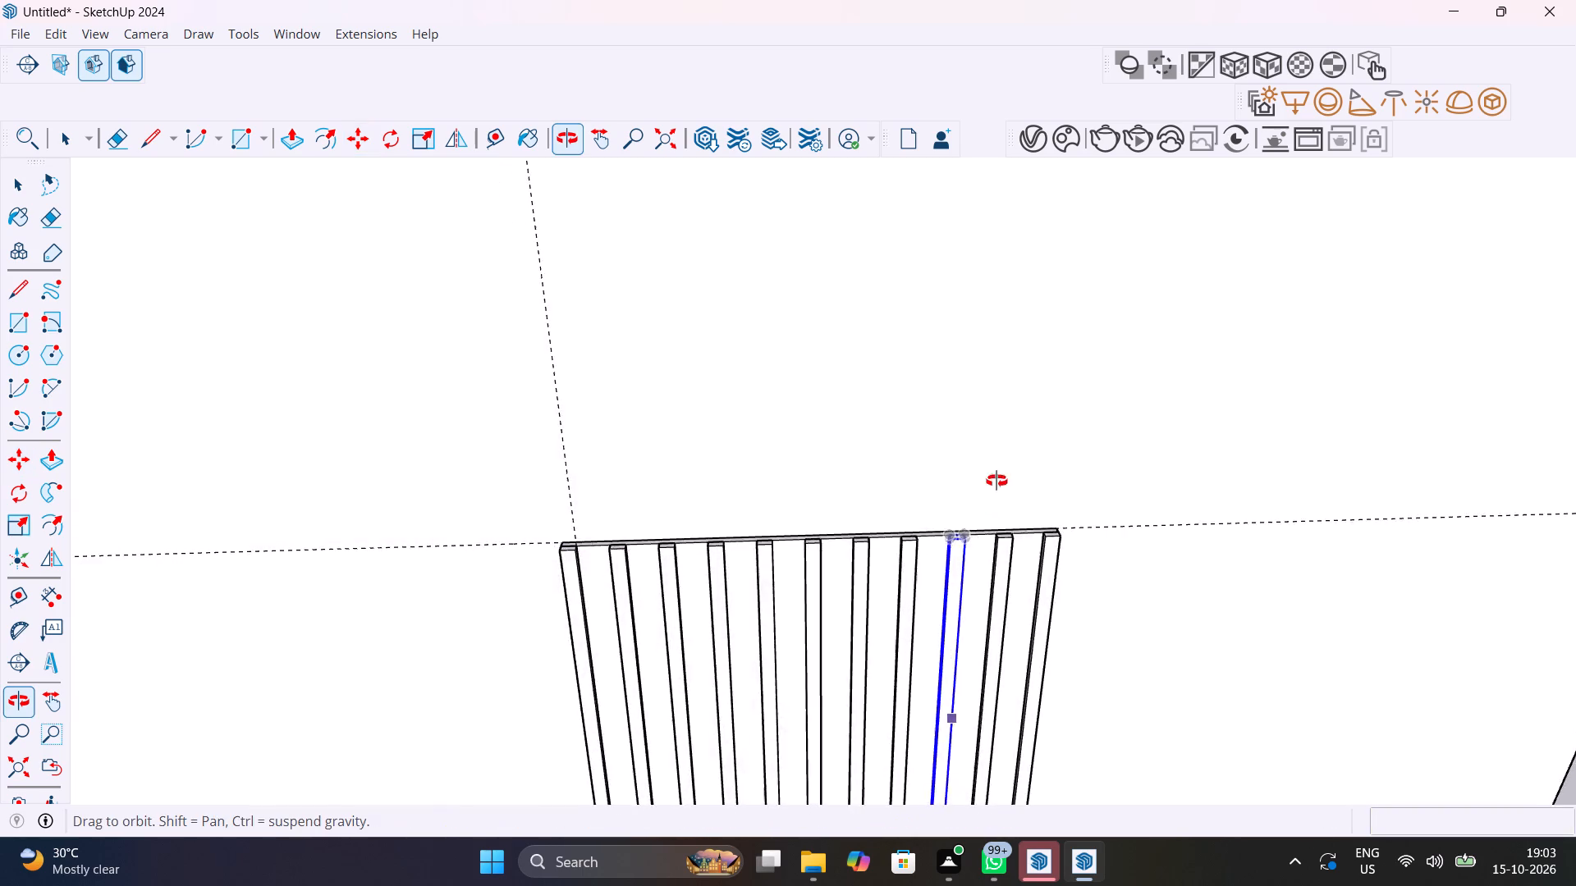
middle_drag(996, 481, 1020, 445)
scroll(1019, 445, down, 1)
scroll(1010, 526, down, 4)
text(15/)
key(Return)
scroll(968, 607, down, 4)
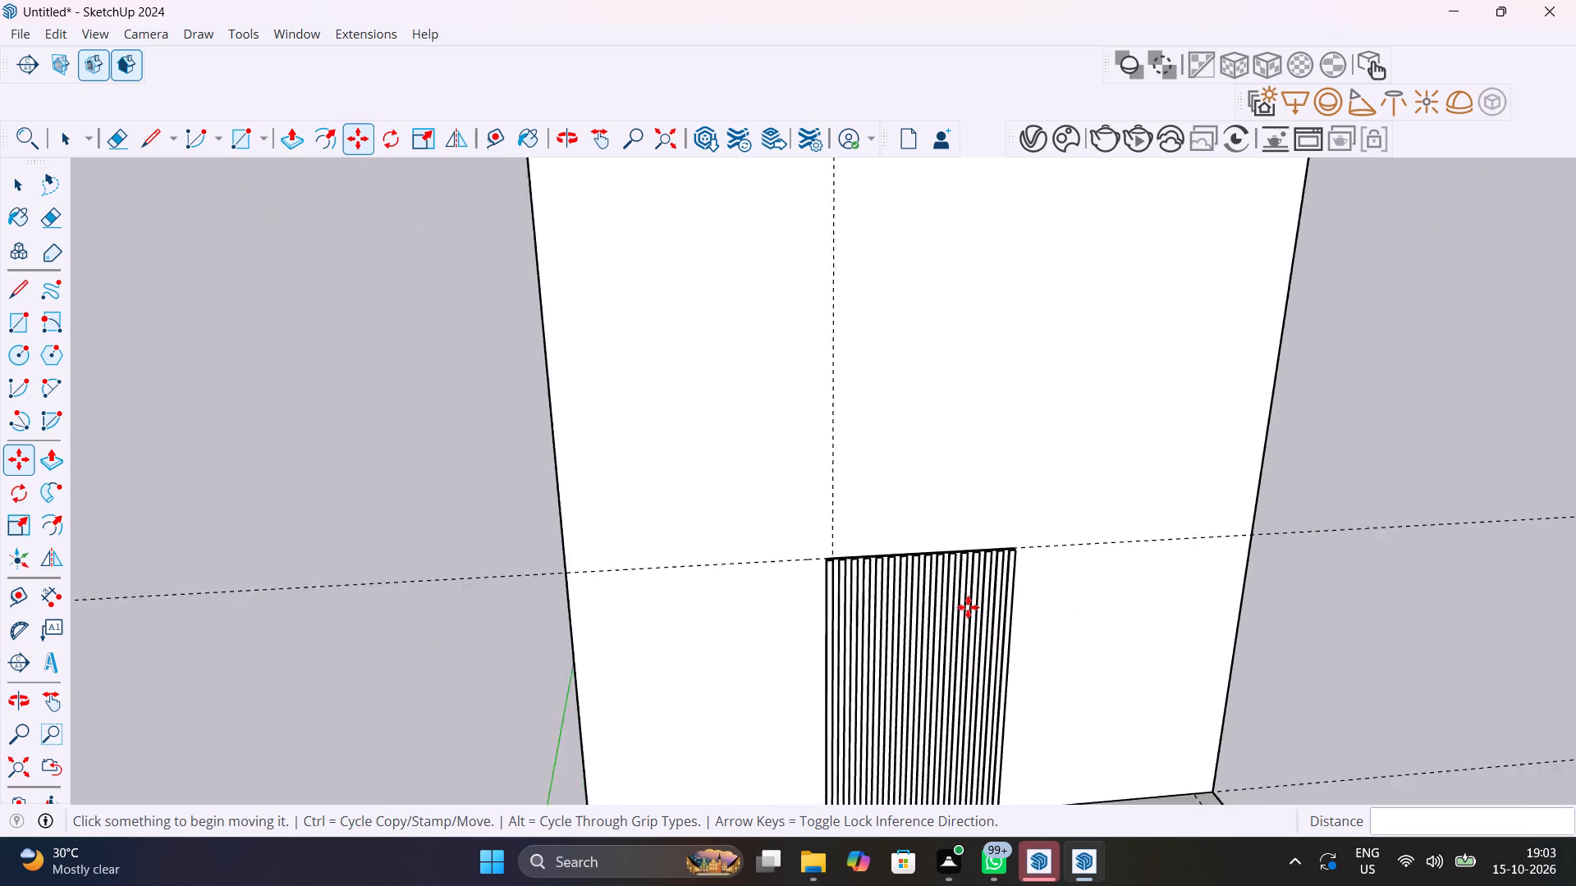
scroll(968, 607, down, 7)
key(space)
click(1320, 619)
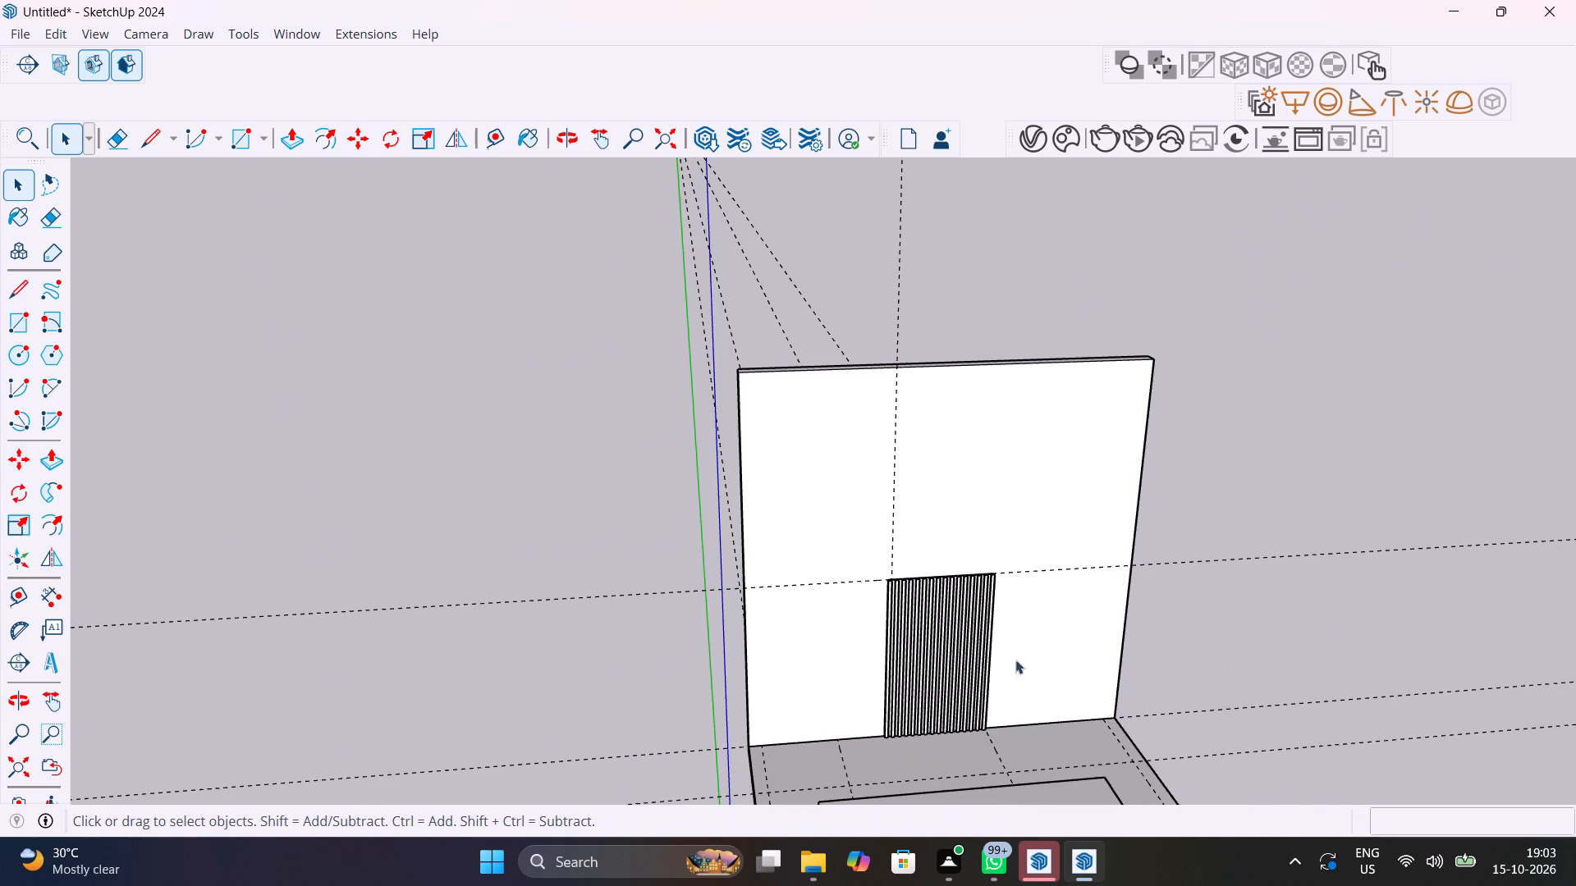
Examine the strip panel together with the back wall, floor slab and desk from several angles.
click(615, 646)
scroll(727, 666, down, 1)
middle_drag(727, 666, 997, 696)
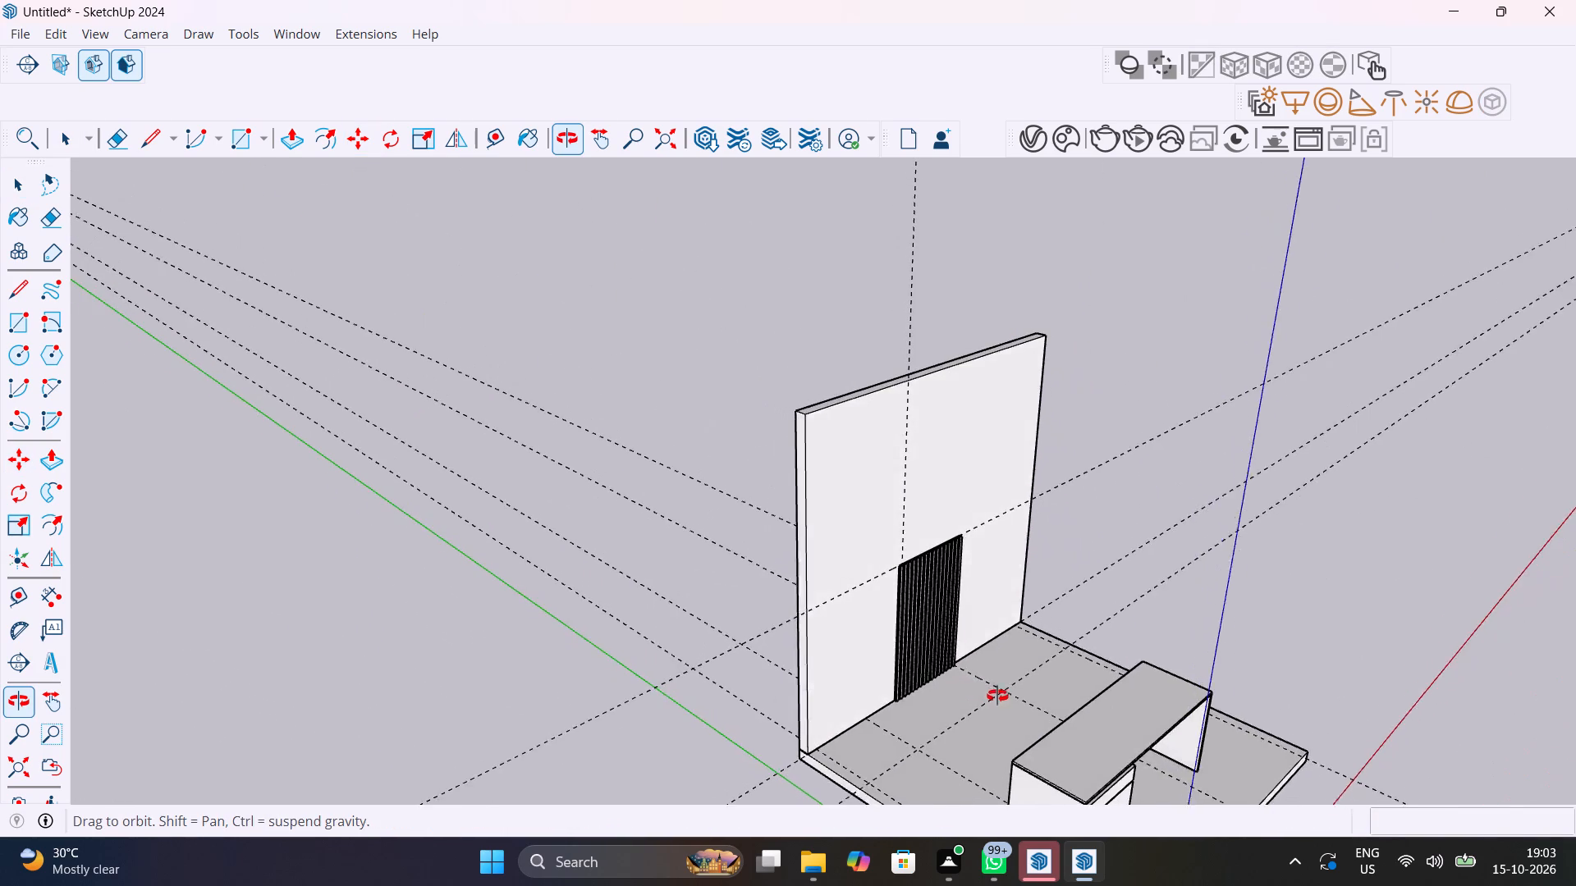
middle_drag(997, 696, 1014, 715)
scroll(1055, 772, up, 4)
shift+middle_drag(1055, 772, 1207, 712)
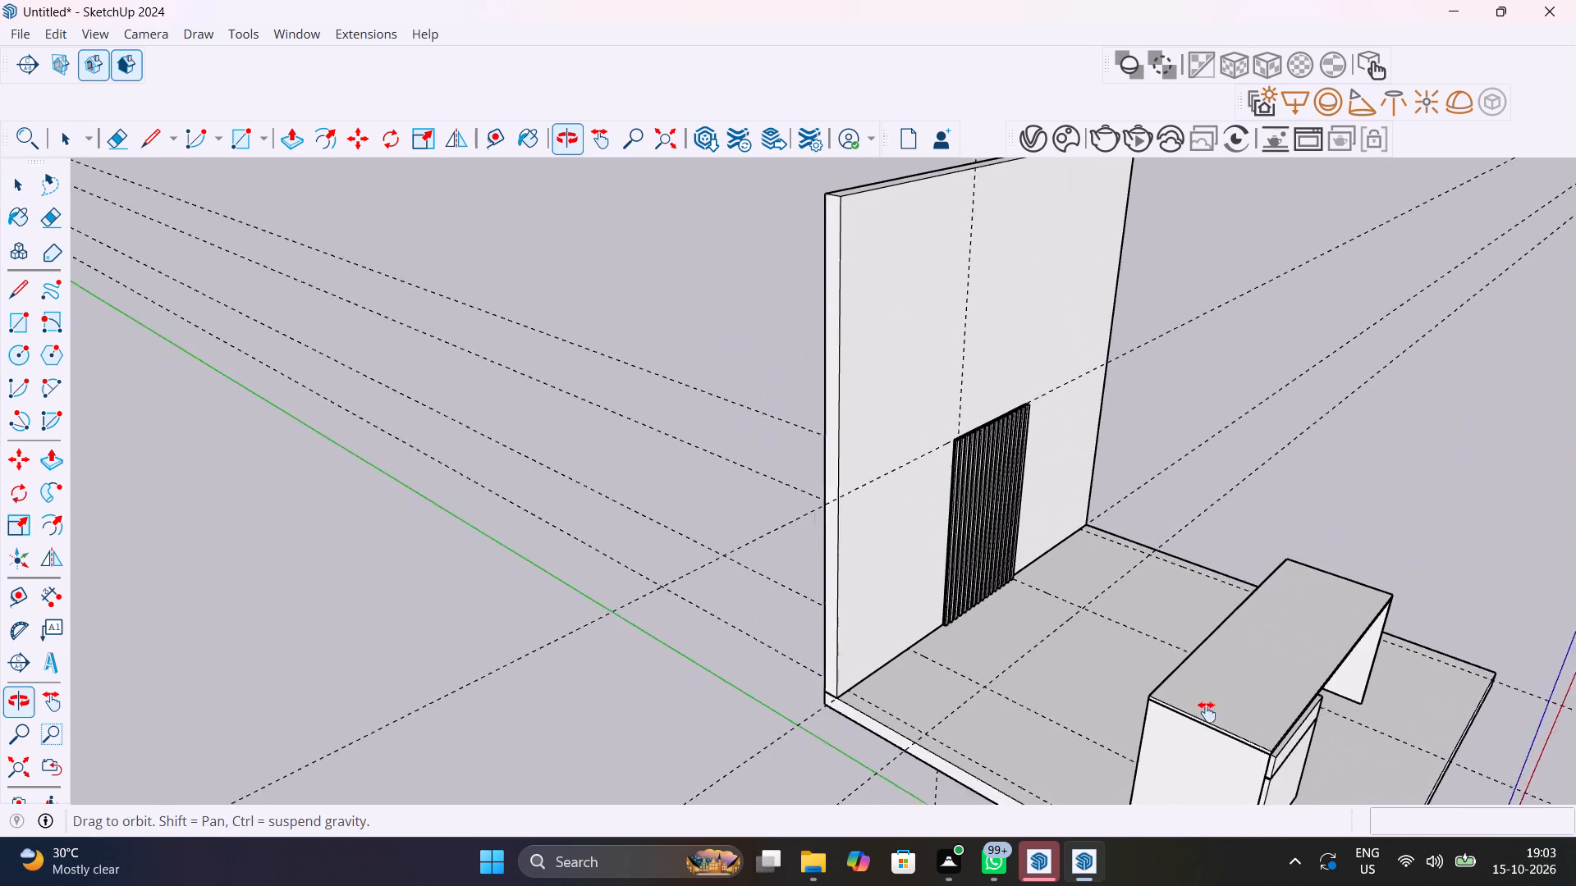
shift+middle_drag(1207, 712, 1223, 706)
click(1206, 708)
double_click(1208, 705)
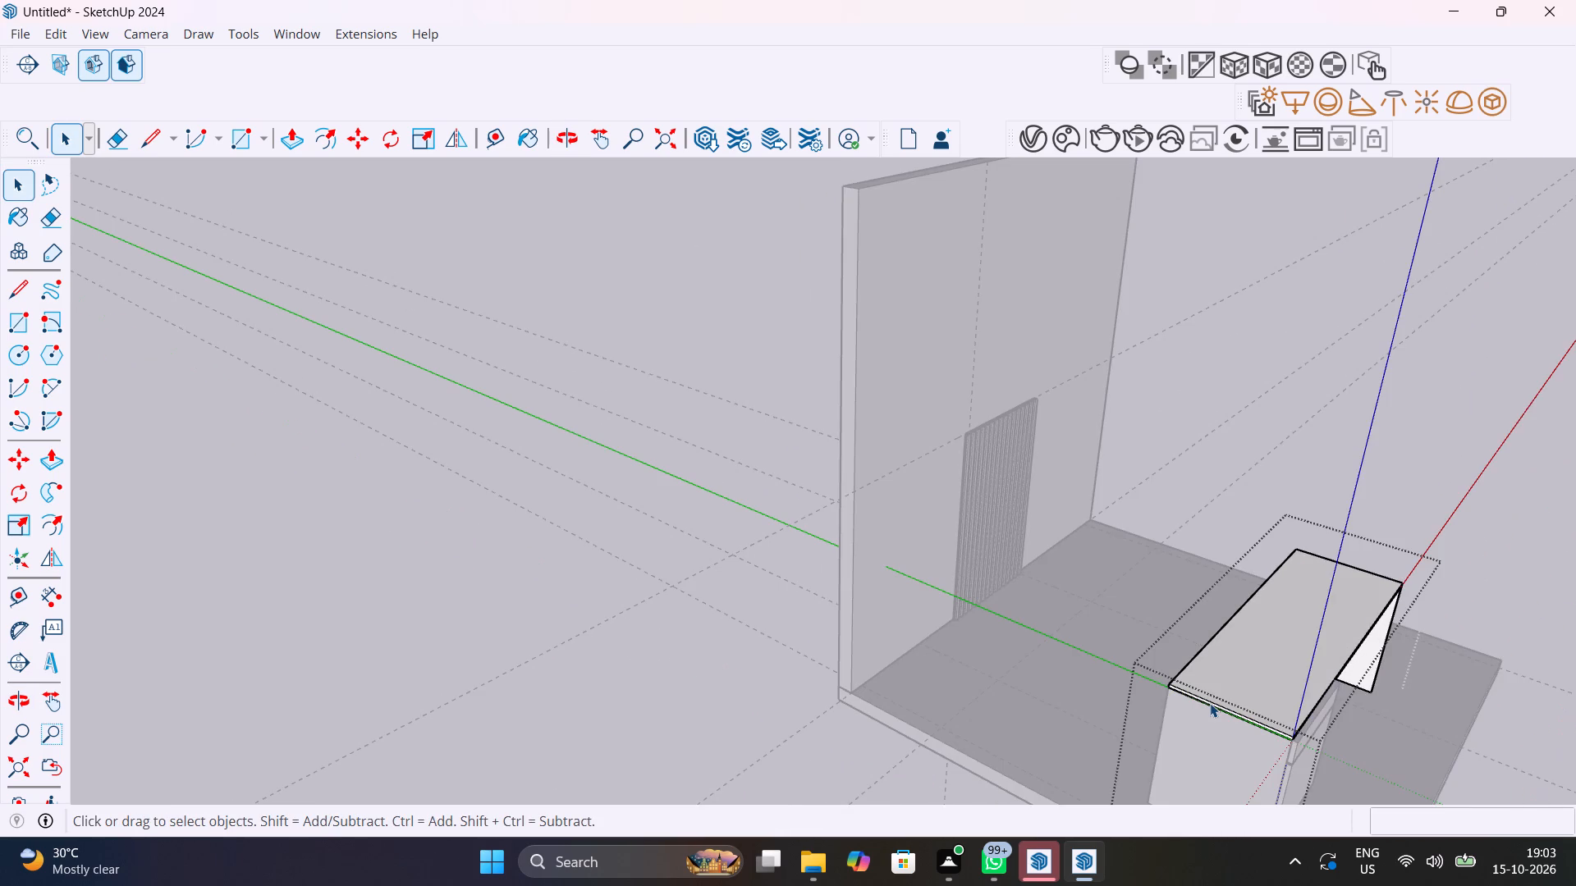
scroll(1210, 703, down, 5)
click(1340, 537)
middle_drag(1333, 646, 1004, 531)
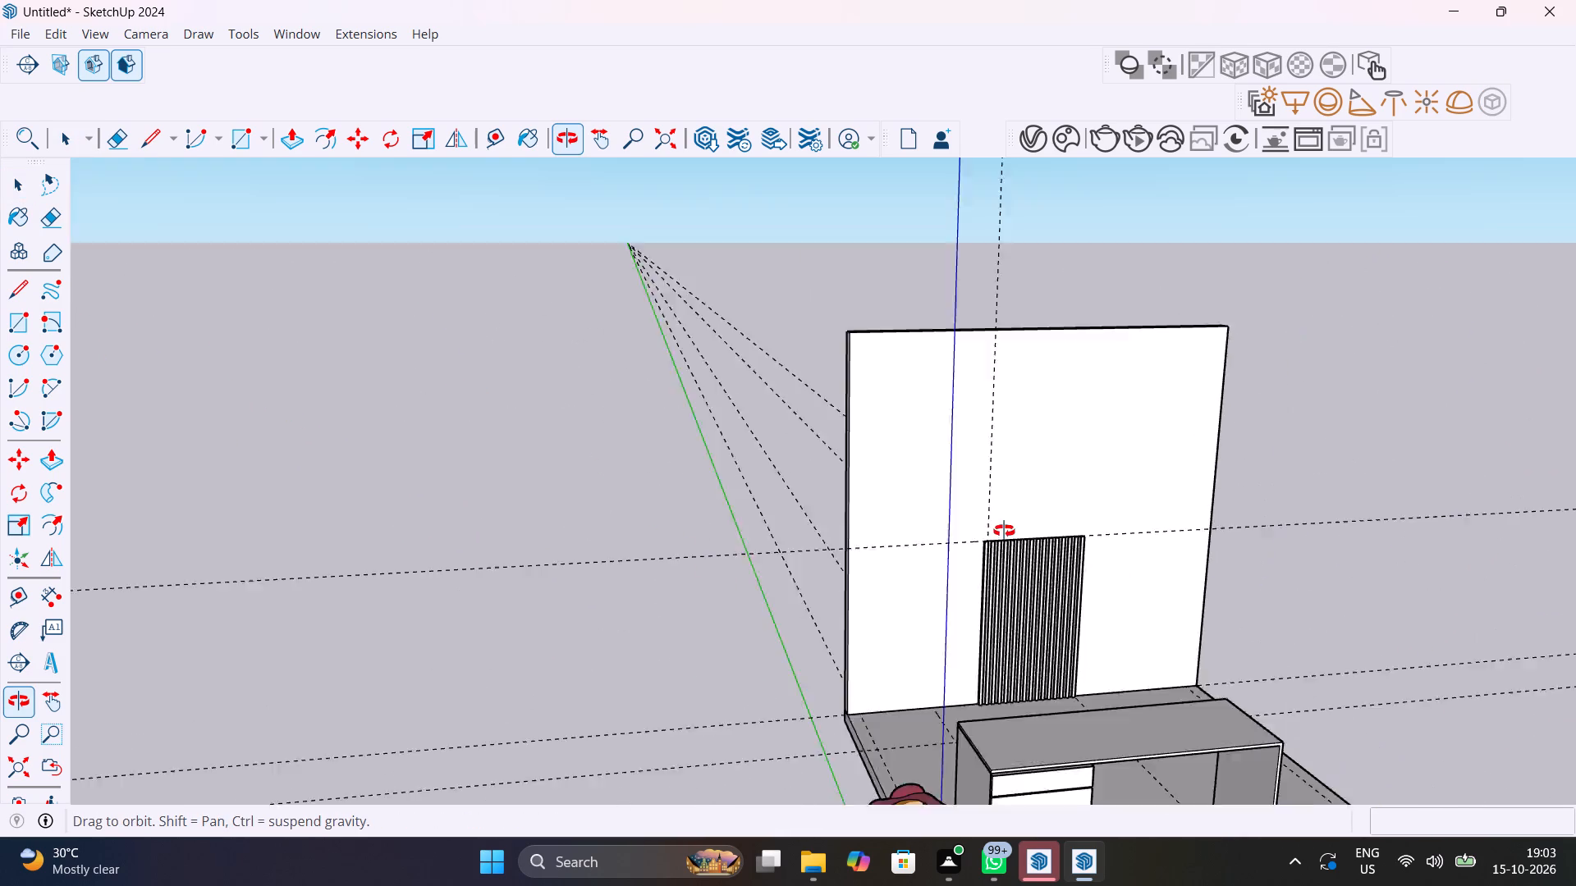
Select the desk with its drawer cabinet and move it about 3' 6 7/8" along the green axis toward the back wall.
middle_drag(1004, 531, 1089, 445)
click(1194, 619)
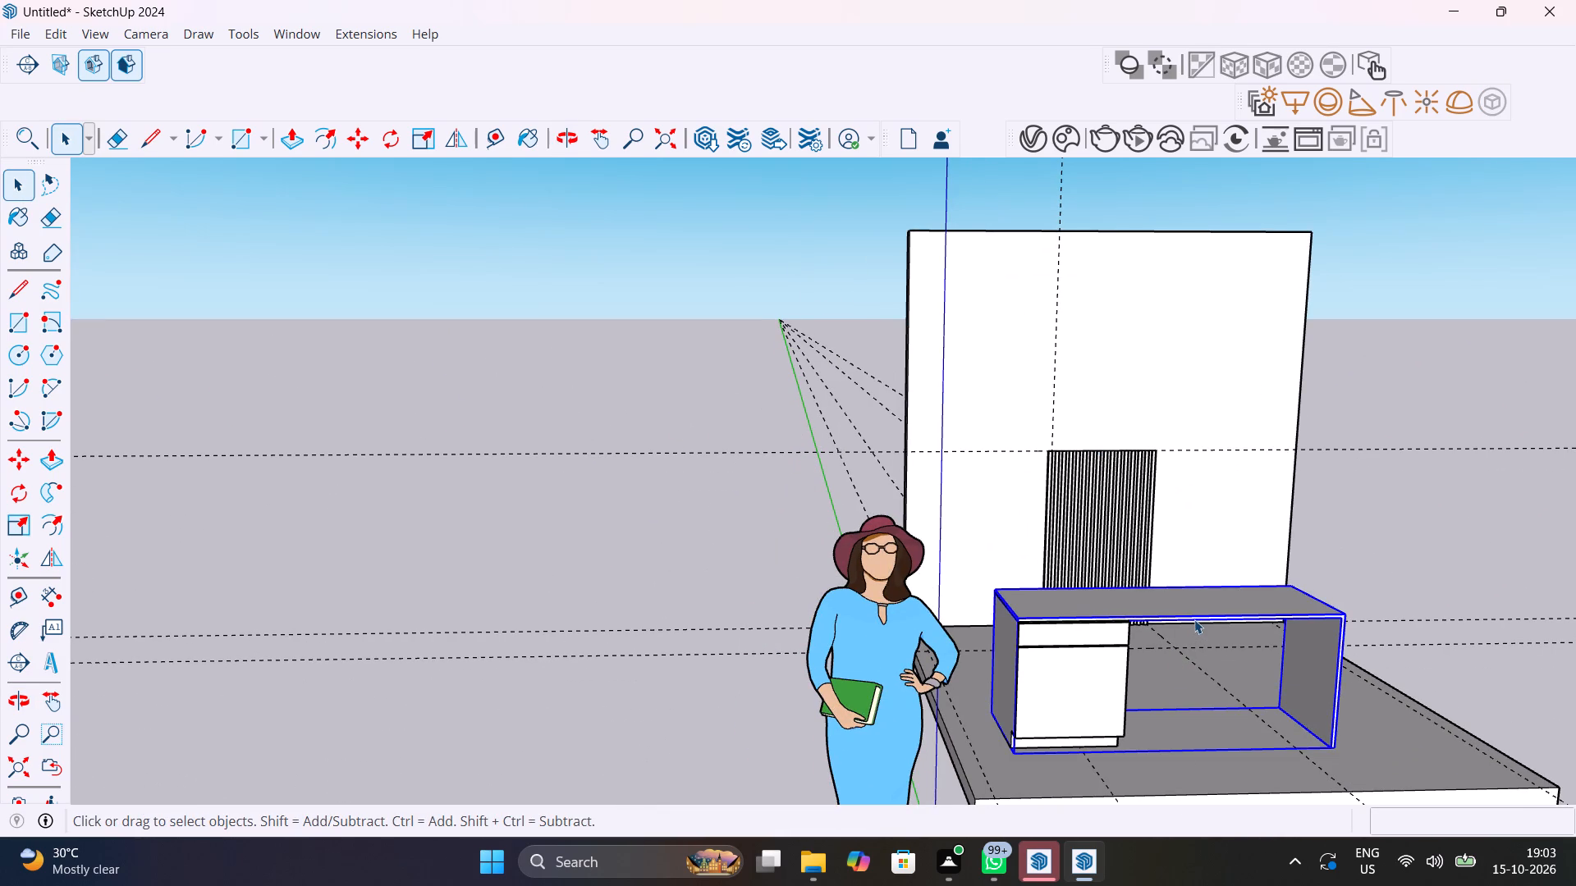
shift+click(1061, 678)
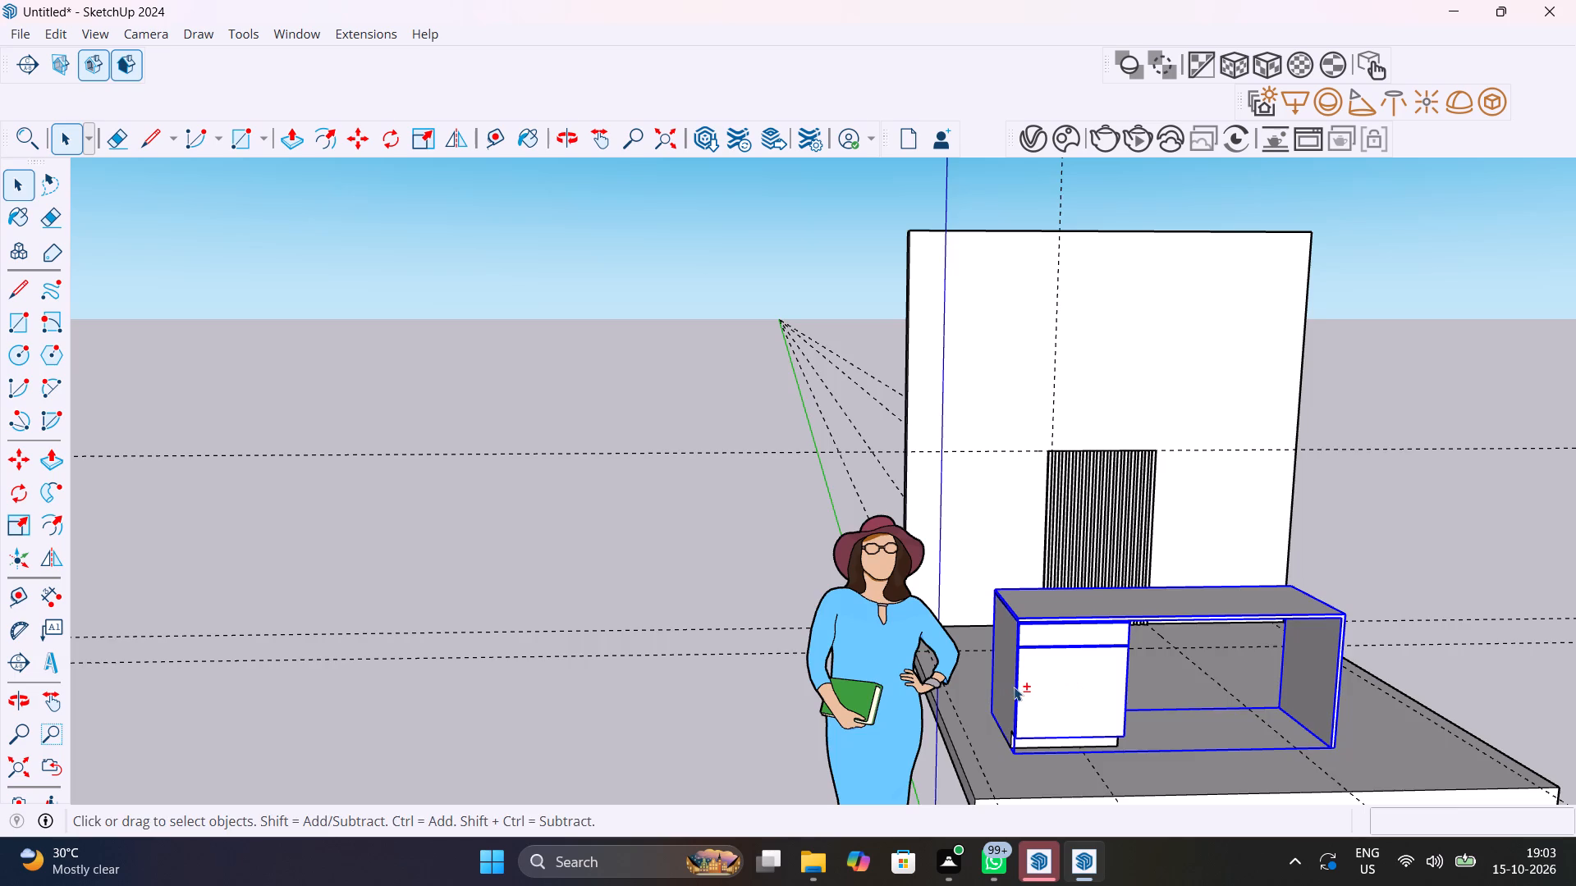
shift+middle_drag(1015, 687, 1141, 749)
shift+click(1132, 705)
middle_drag(1136, 707, 1169, 754)
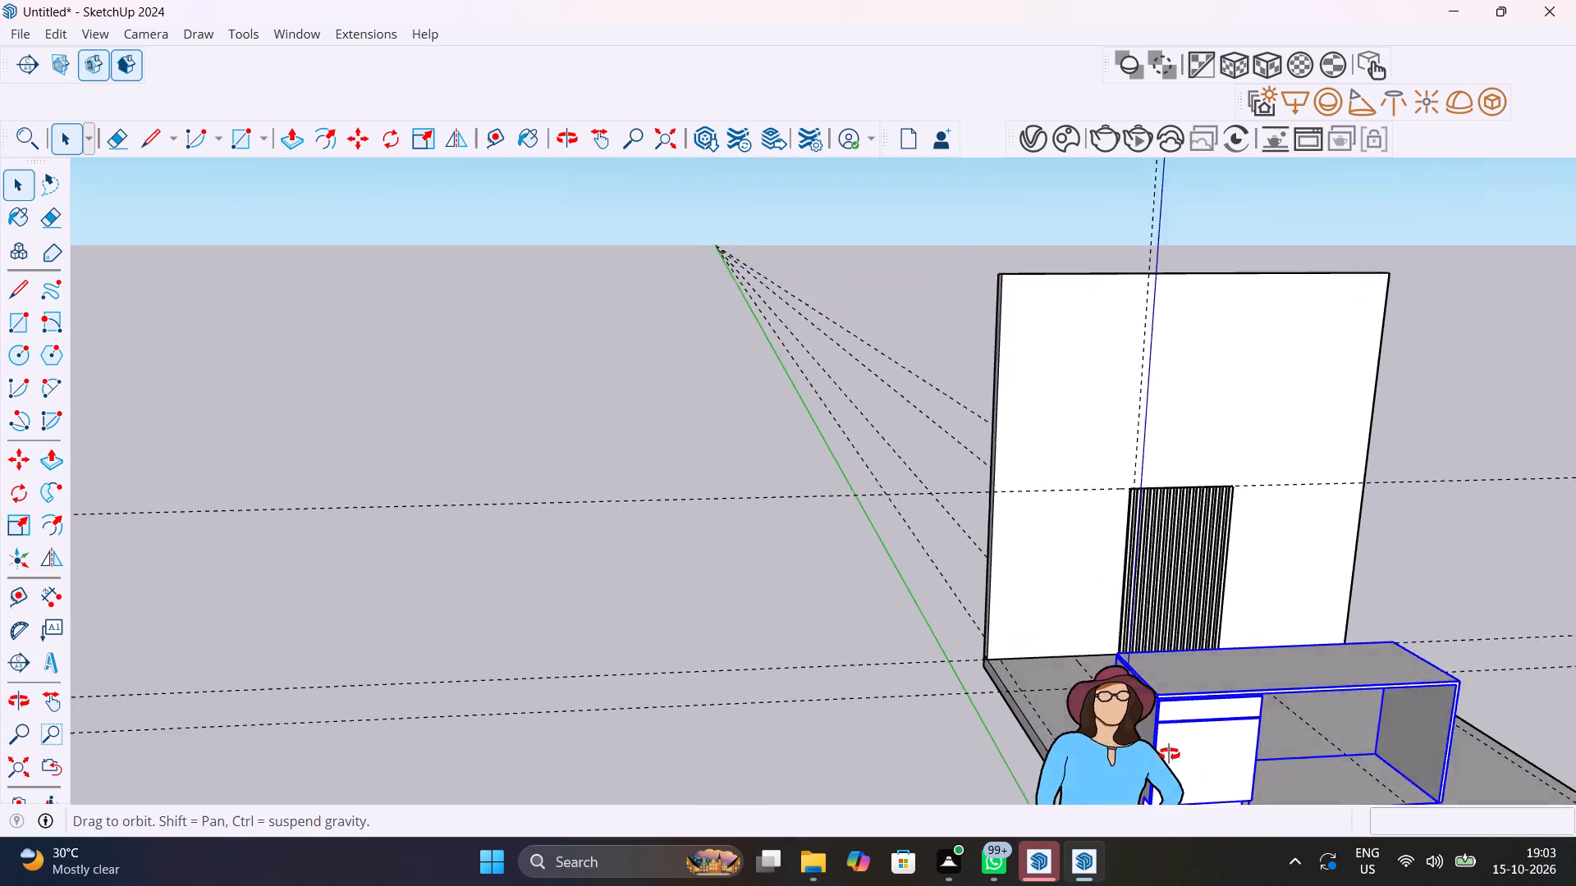
middle_drag(1169, 754, 1271, 870)
scroll(1271, 870, up, 1)
key(m)
click(1129, 647)
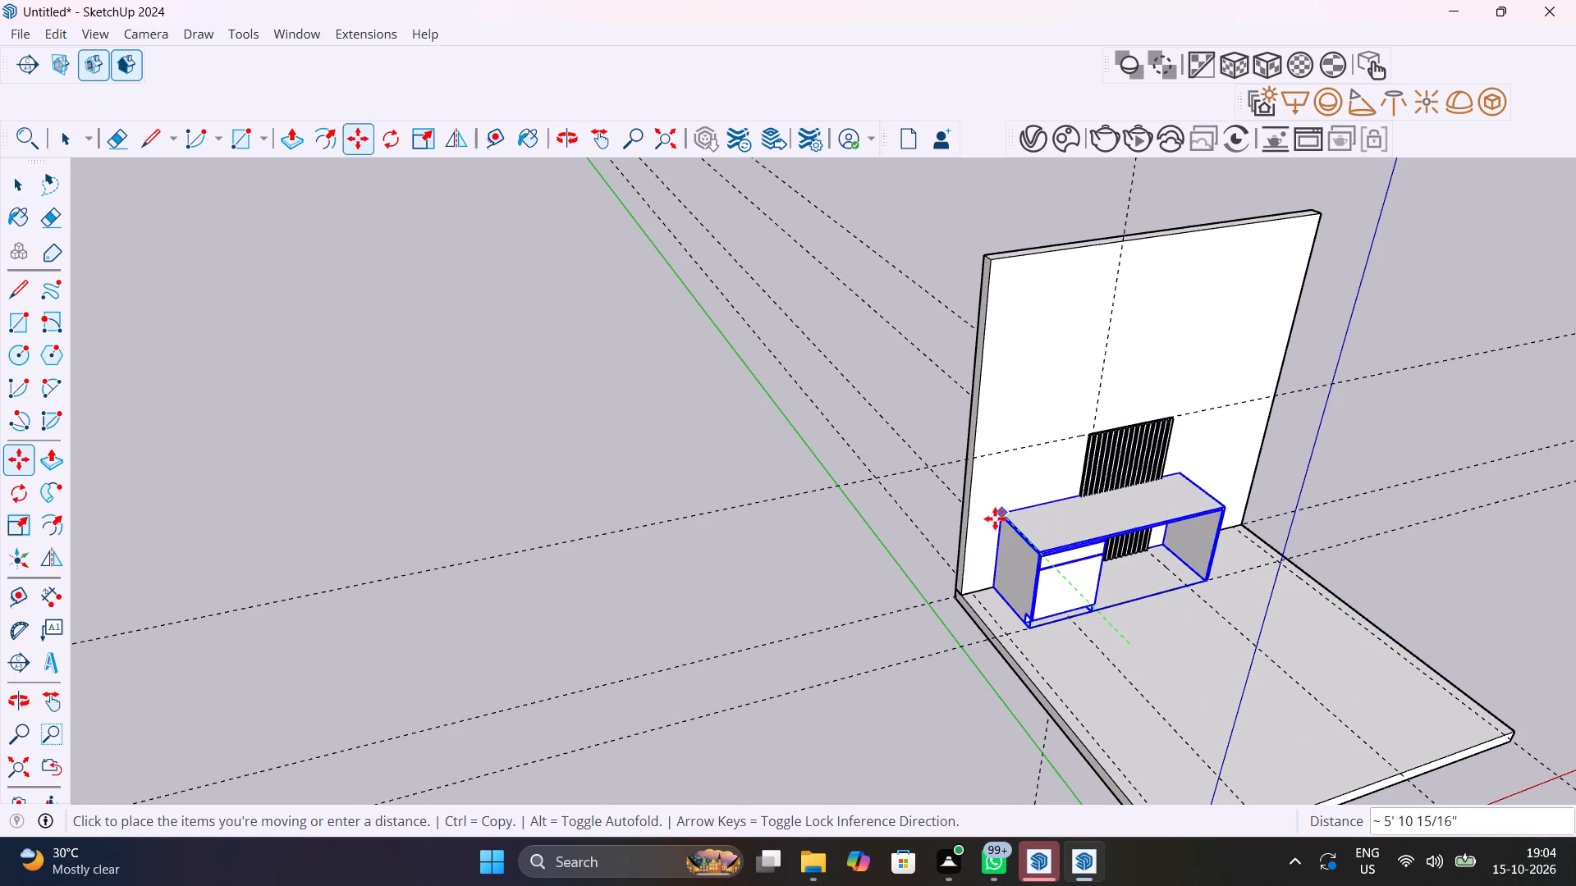
middle_drag(1007, 547, 1223, 552)
scroll(1172, 555, down, 1)
scroll(1225, 552, up, 1)
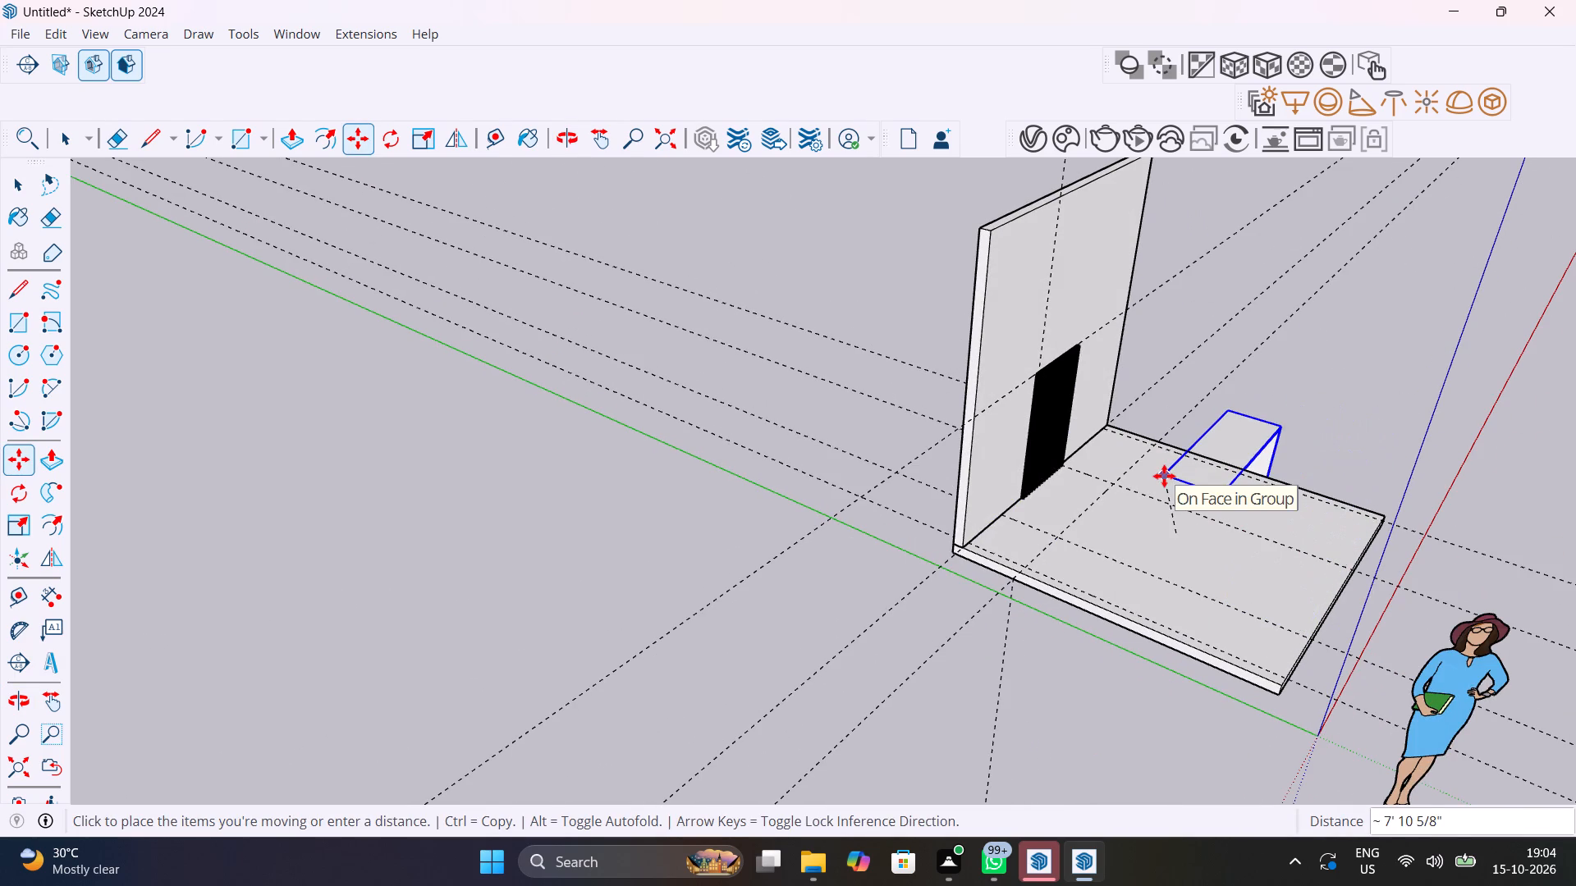
key(Up)
key(Left)
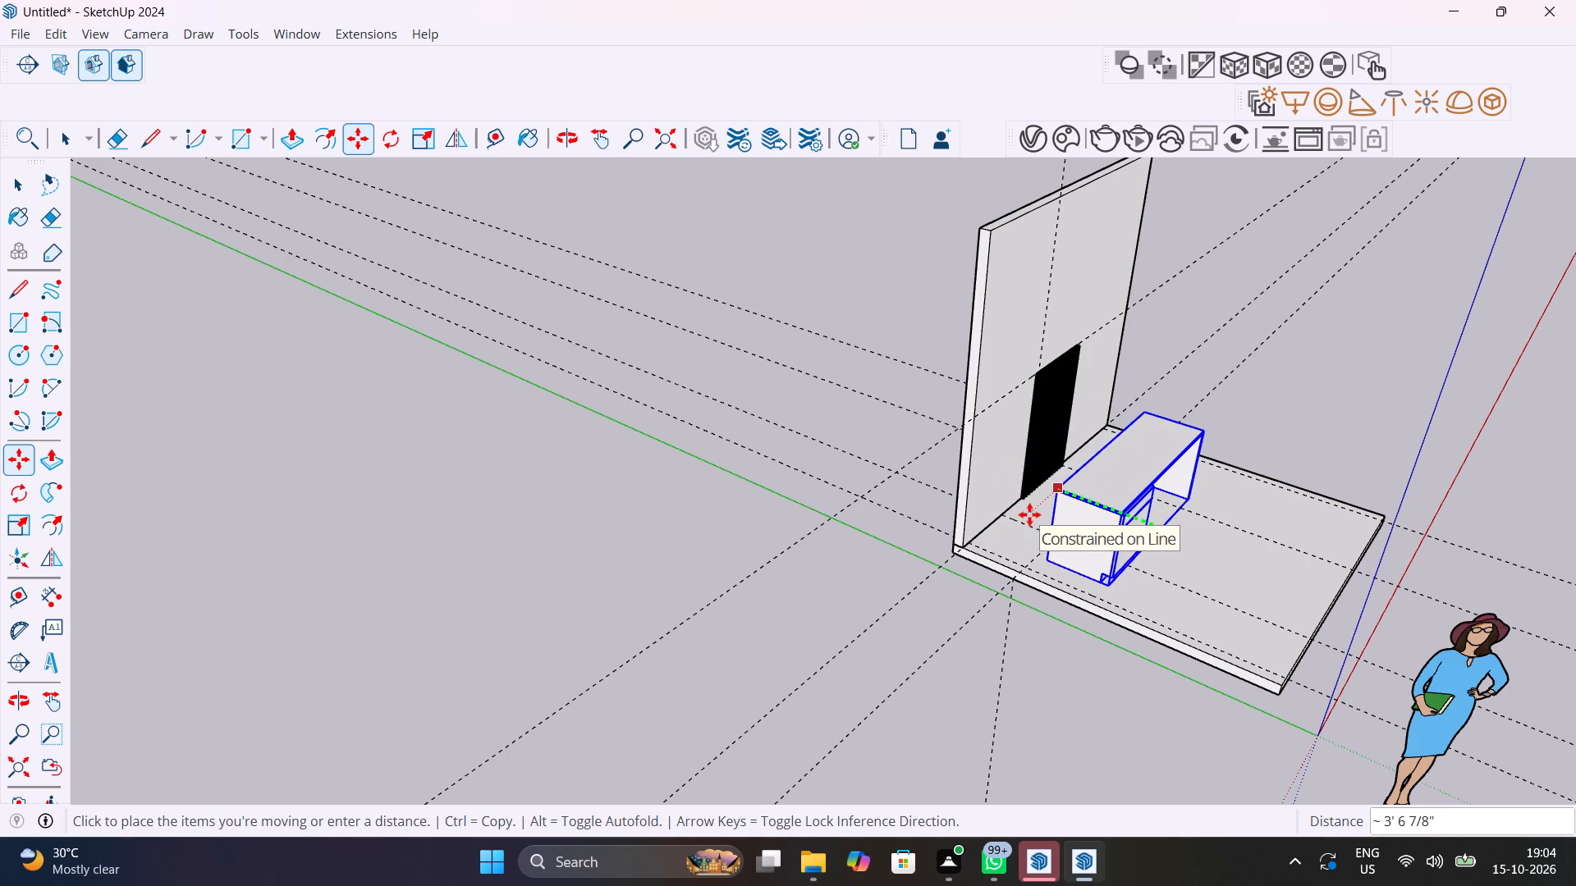
click(1029, 514)
Move the desk and cabinet a further 2' 7/16" along the green axis, bringing the desk's back edge up to the strip panel.
middle_drag(1111, 551, 468, 514)
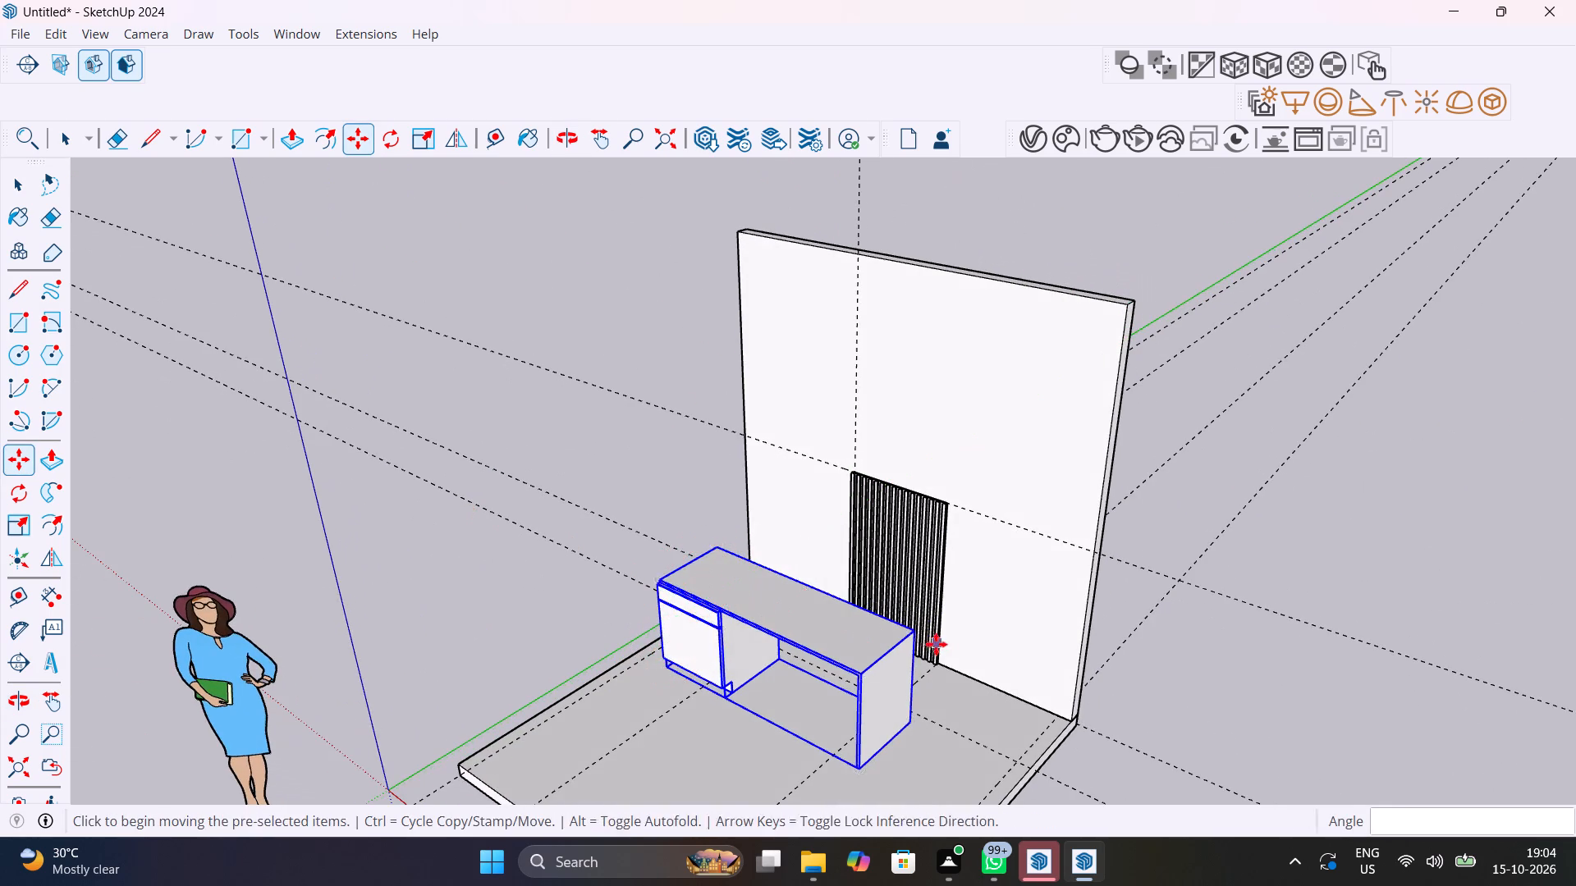
middle_drag(928, 643, 665, 571)
click(792, 617)
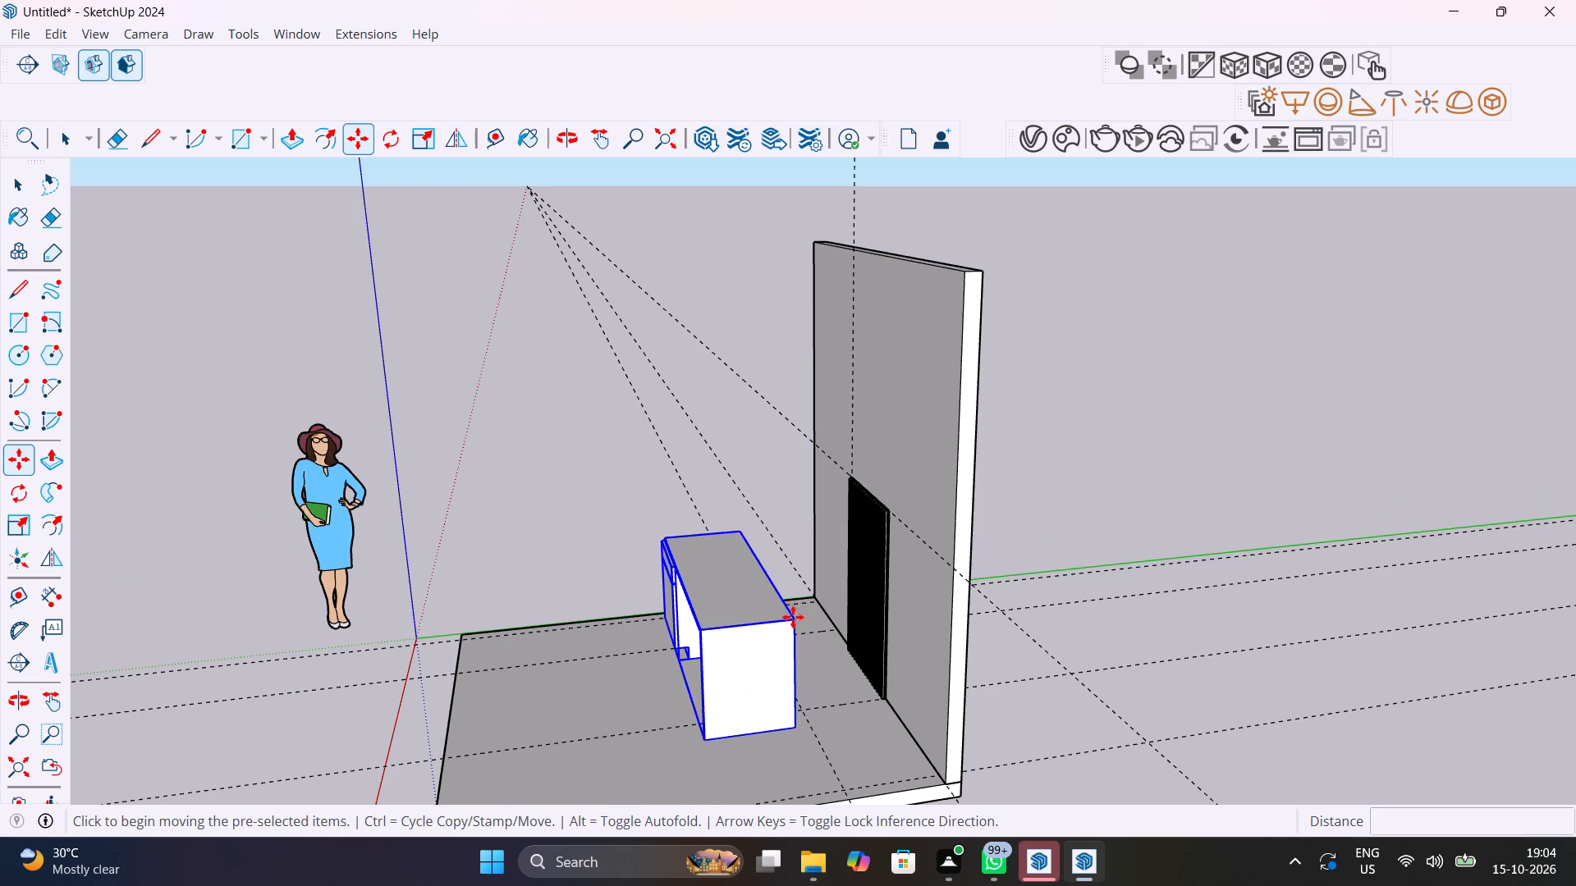
click(886, 613)
middle_drag(817, 642, 1043, 692)
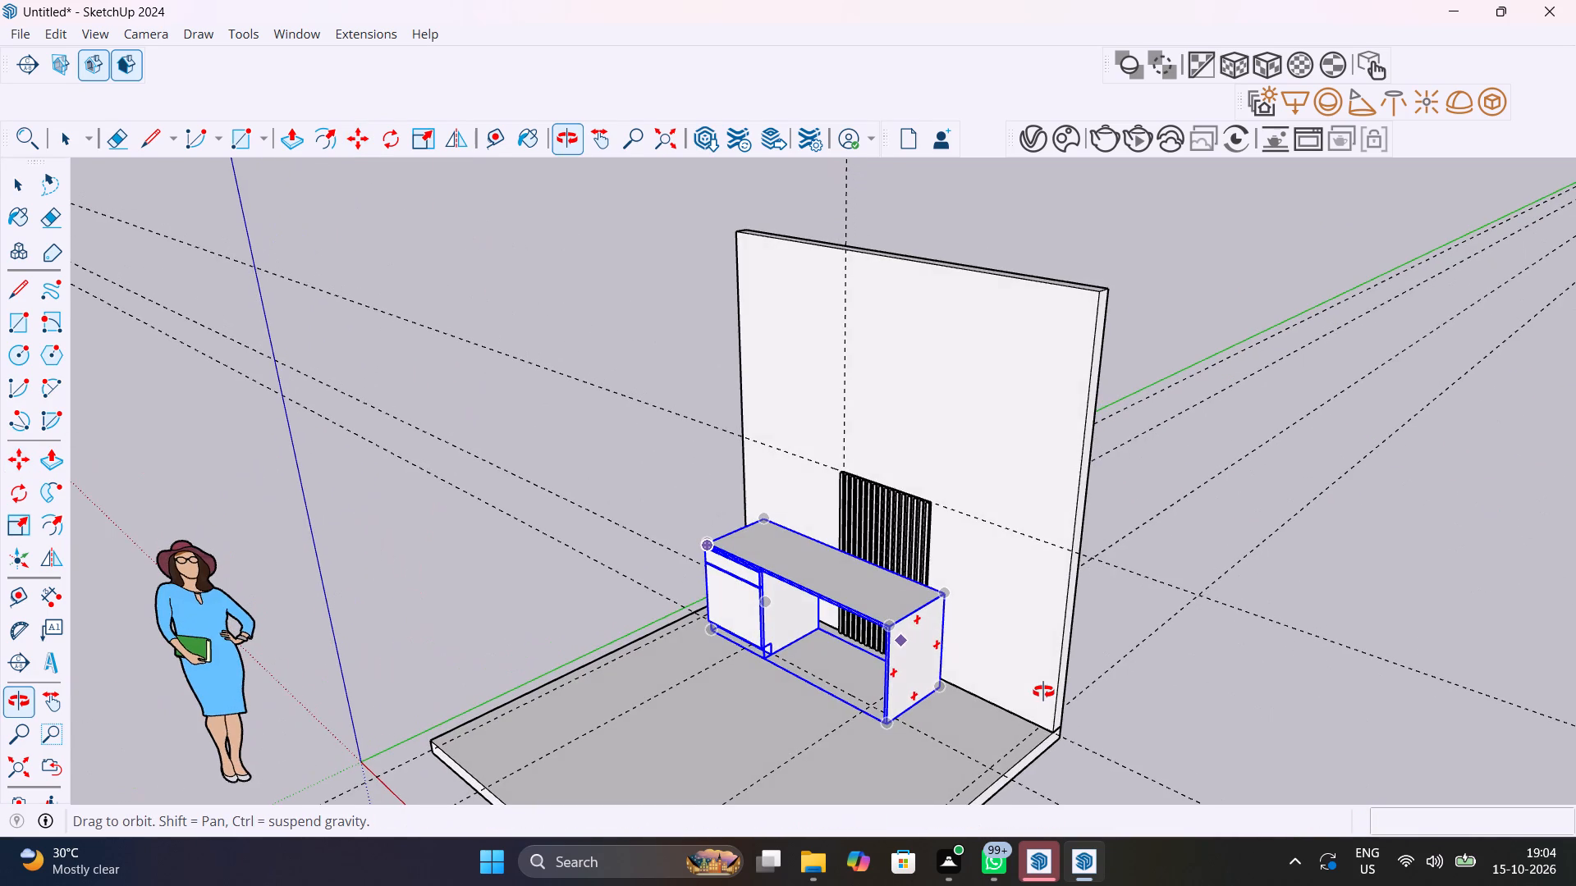
middle_drag(1043, 692, 1047, 692)
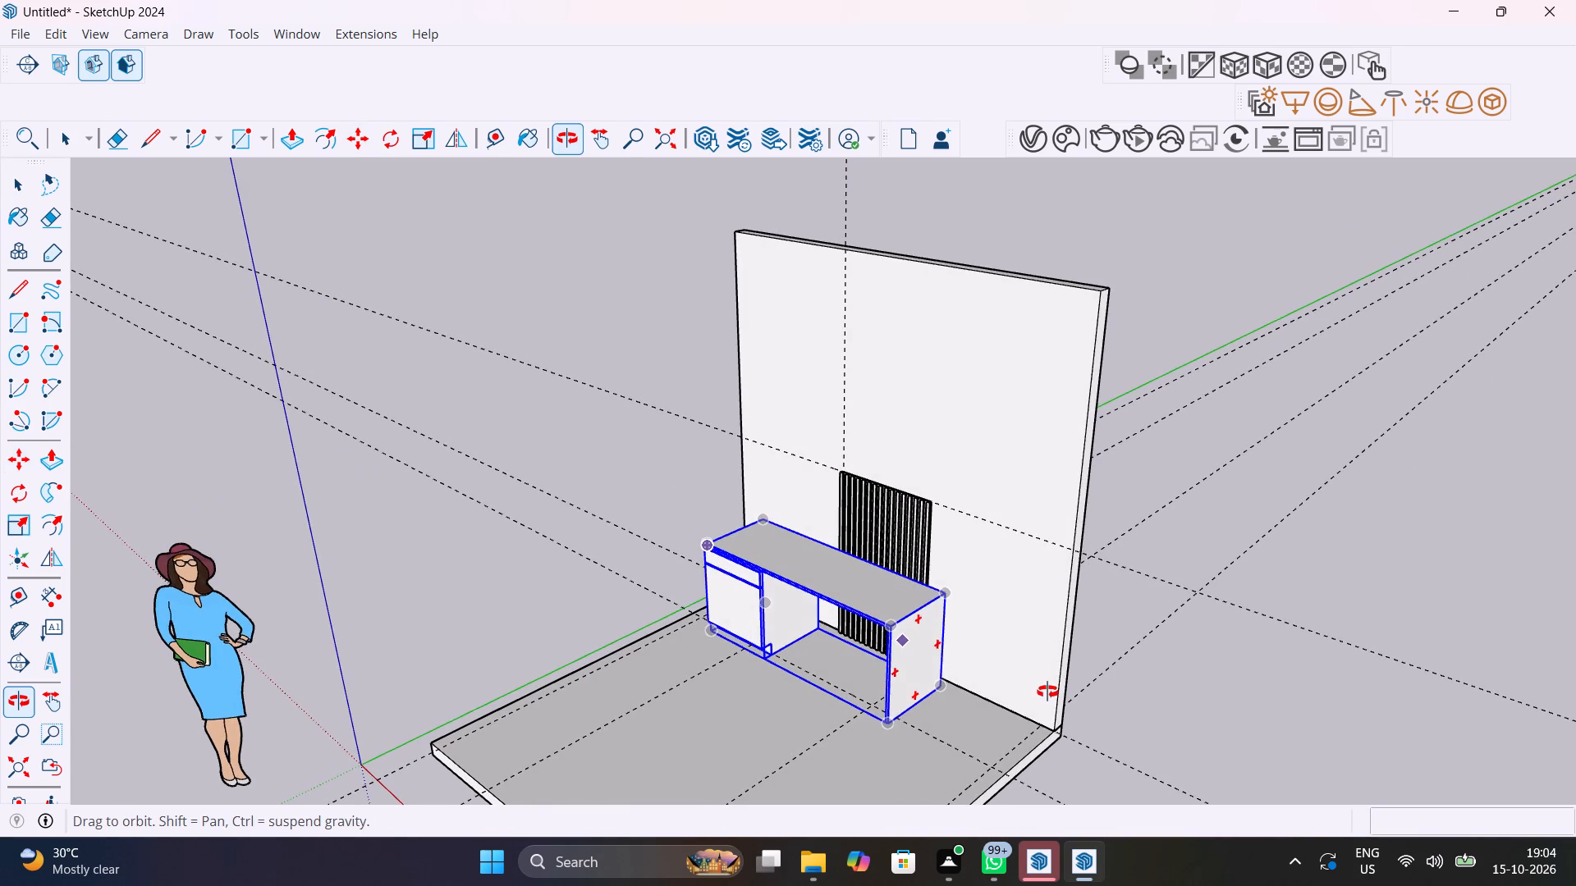
middle_drag(1047, 692, 1198, 661)
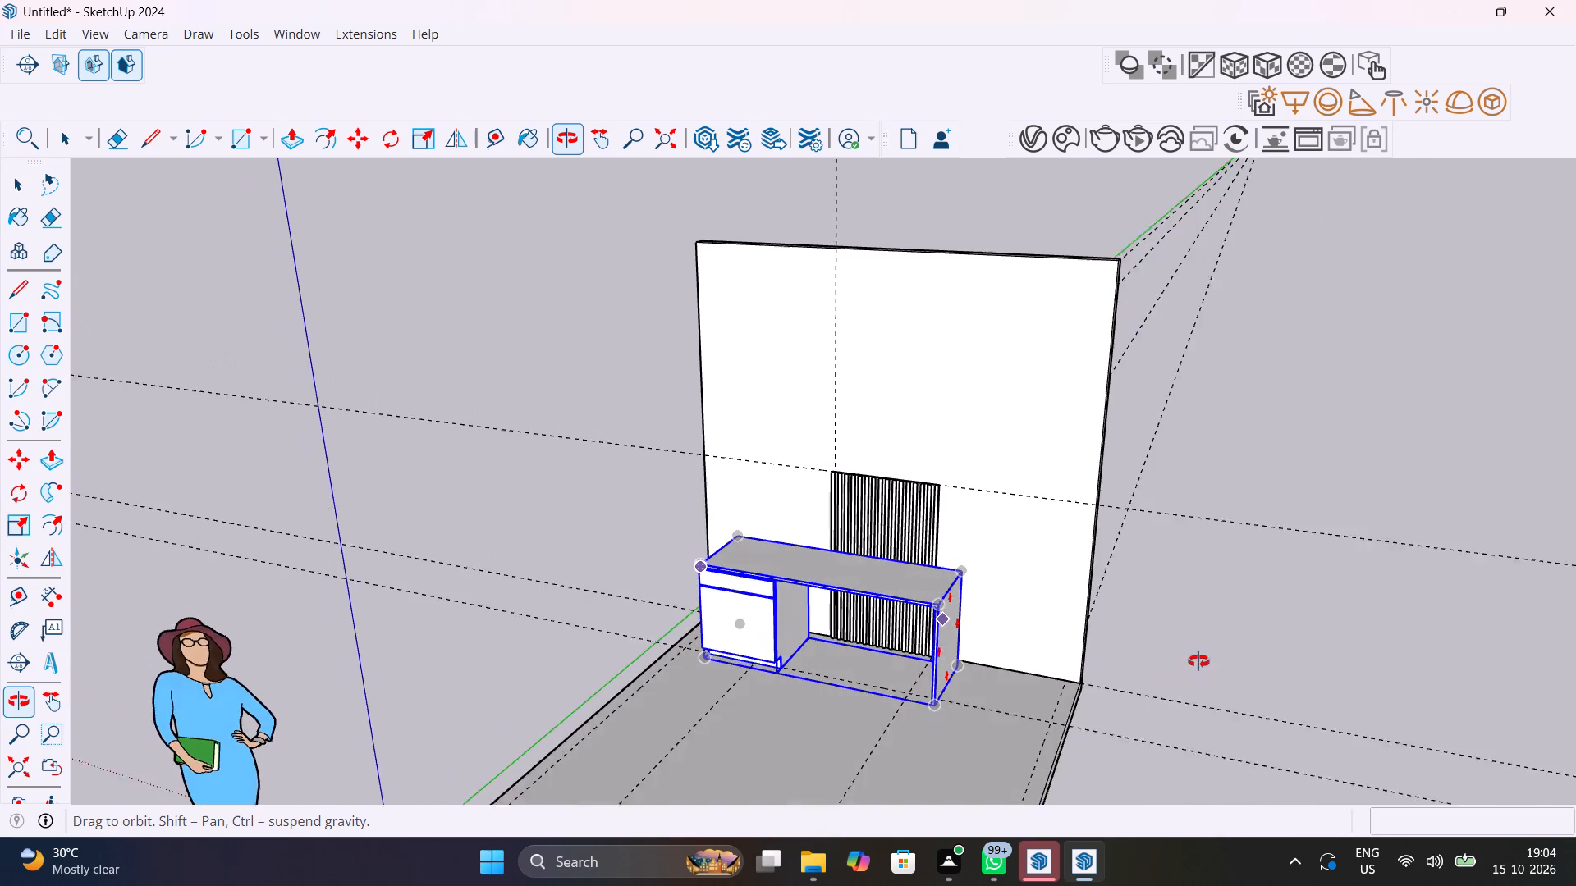
middle_drag(1198, 661, 1209, 660)
key(space)
click(1196, 646)
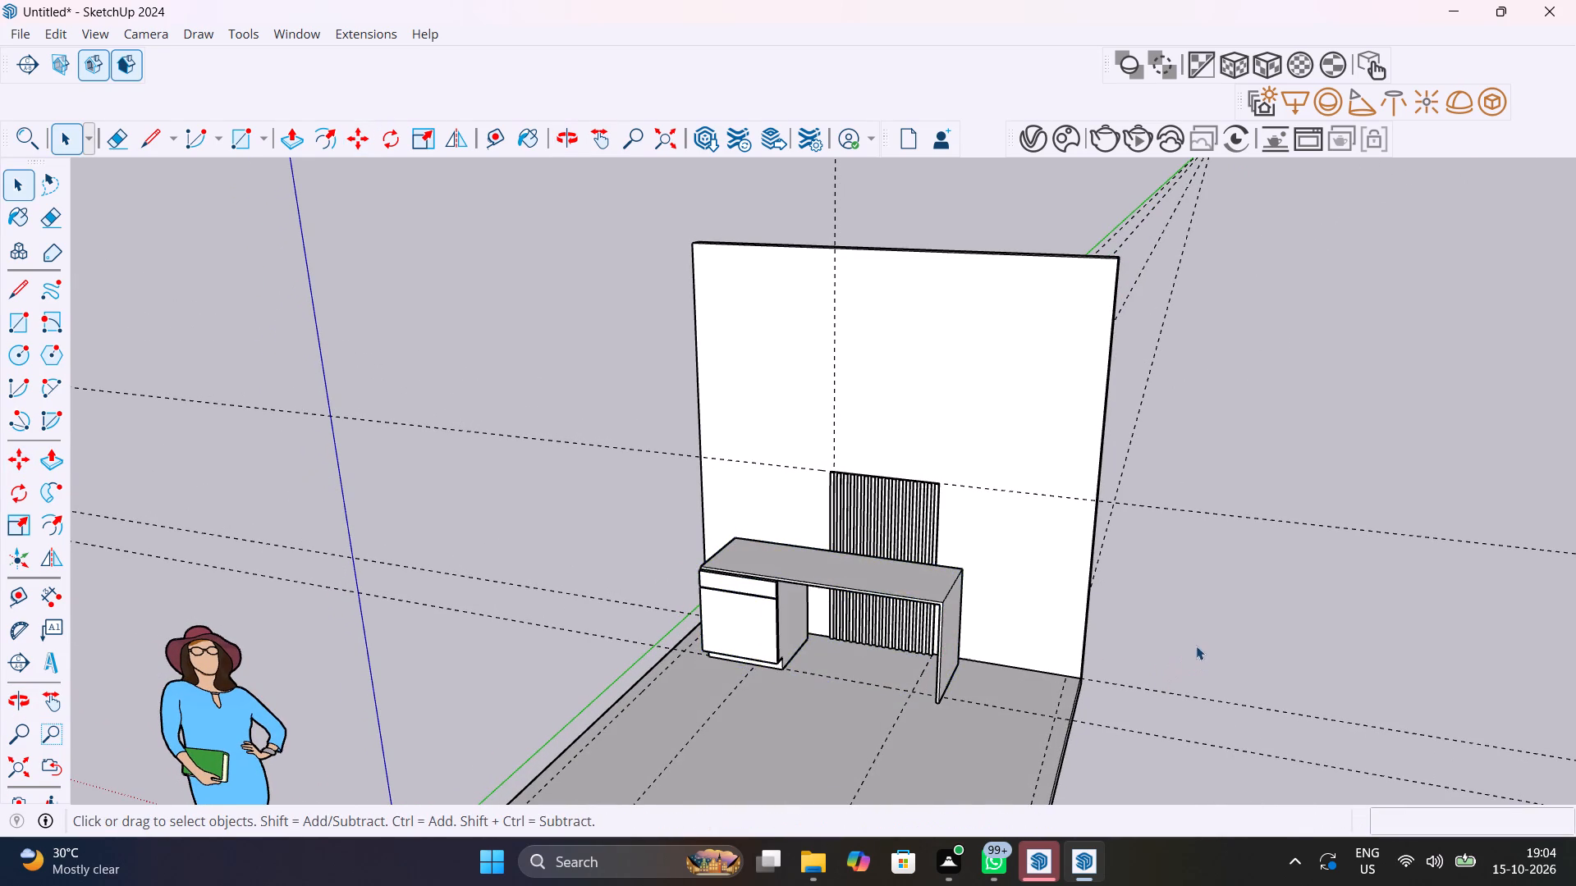
Select the desk, cabinet and drawer fronts and move them about 8 5/8" along the wall toward the cabinet-side wall end.
scroll(823, 567, up, 5)
middle_drag(820, 585, 1239, 569)
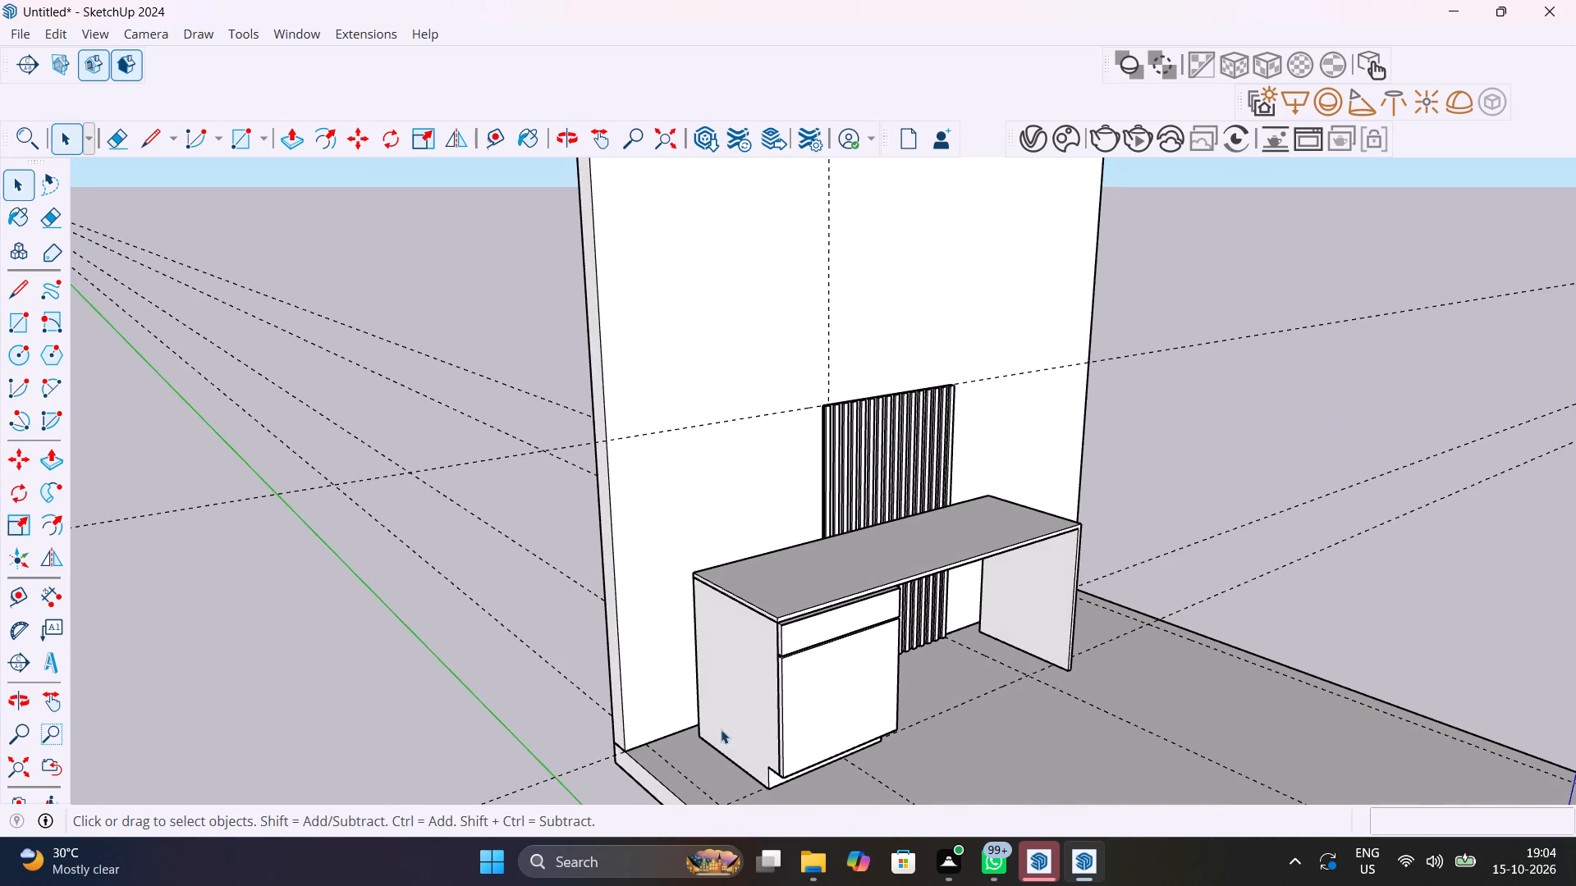
scroll(721, 728, up, 4)
click(722, 727)
double_click(722, 727)
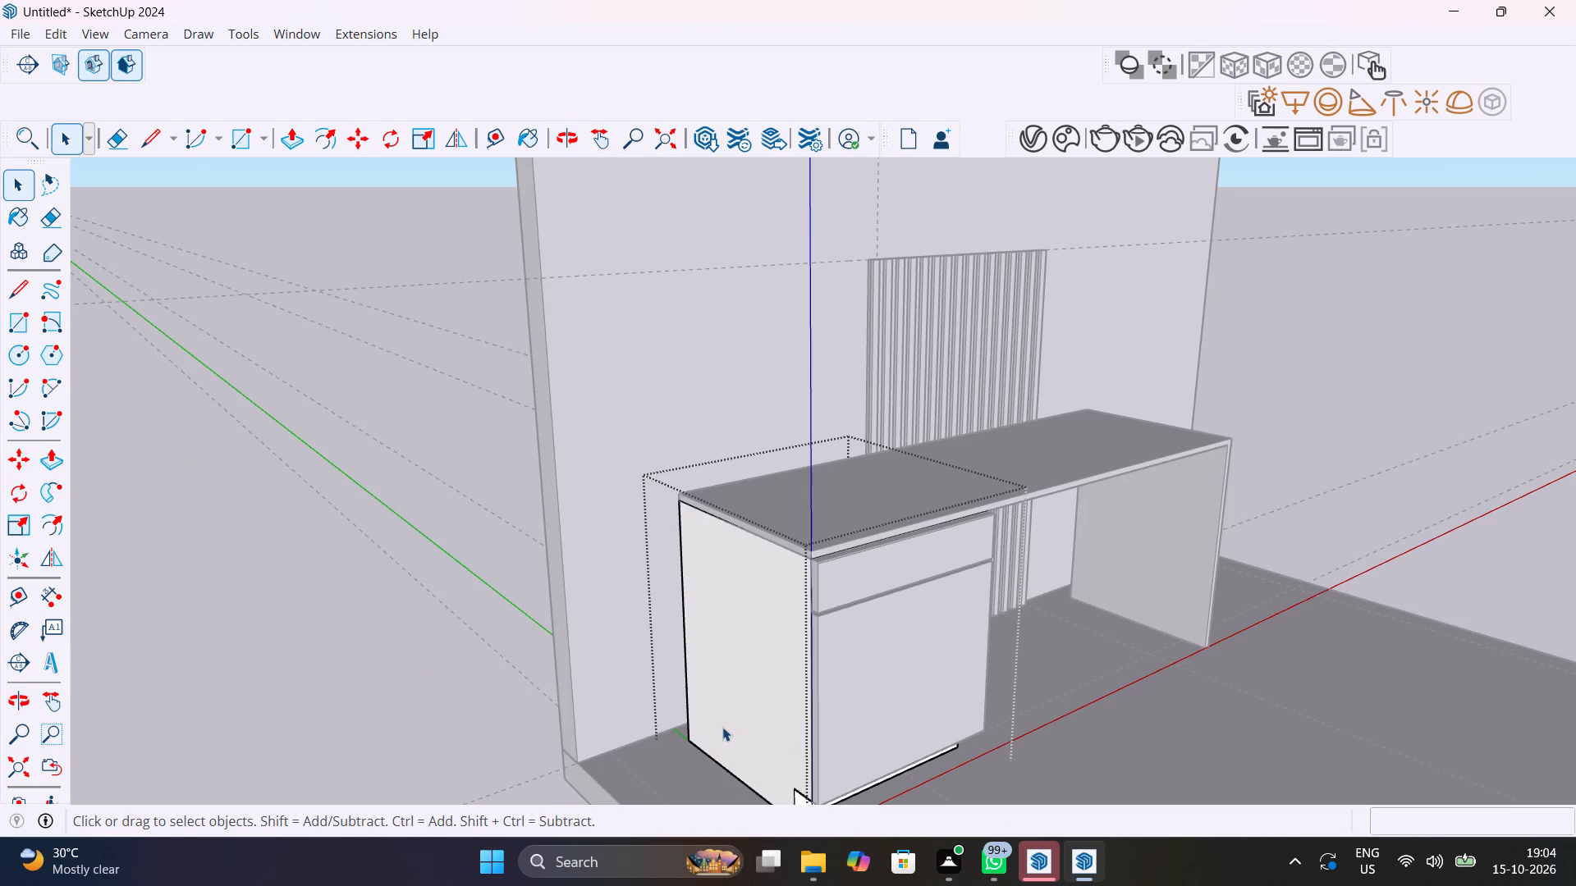
click(407, 683)
click(811, 556)
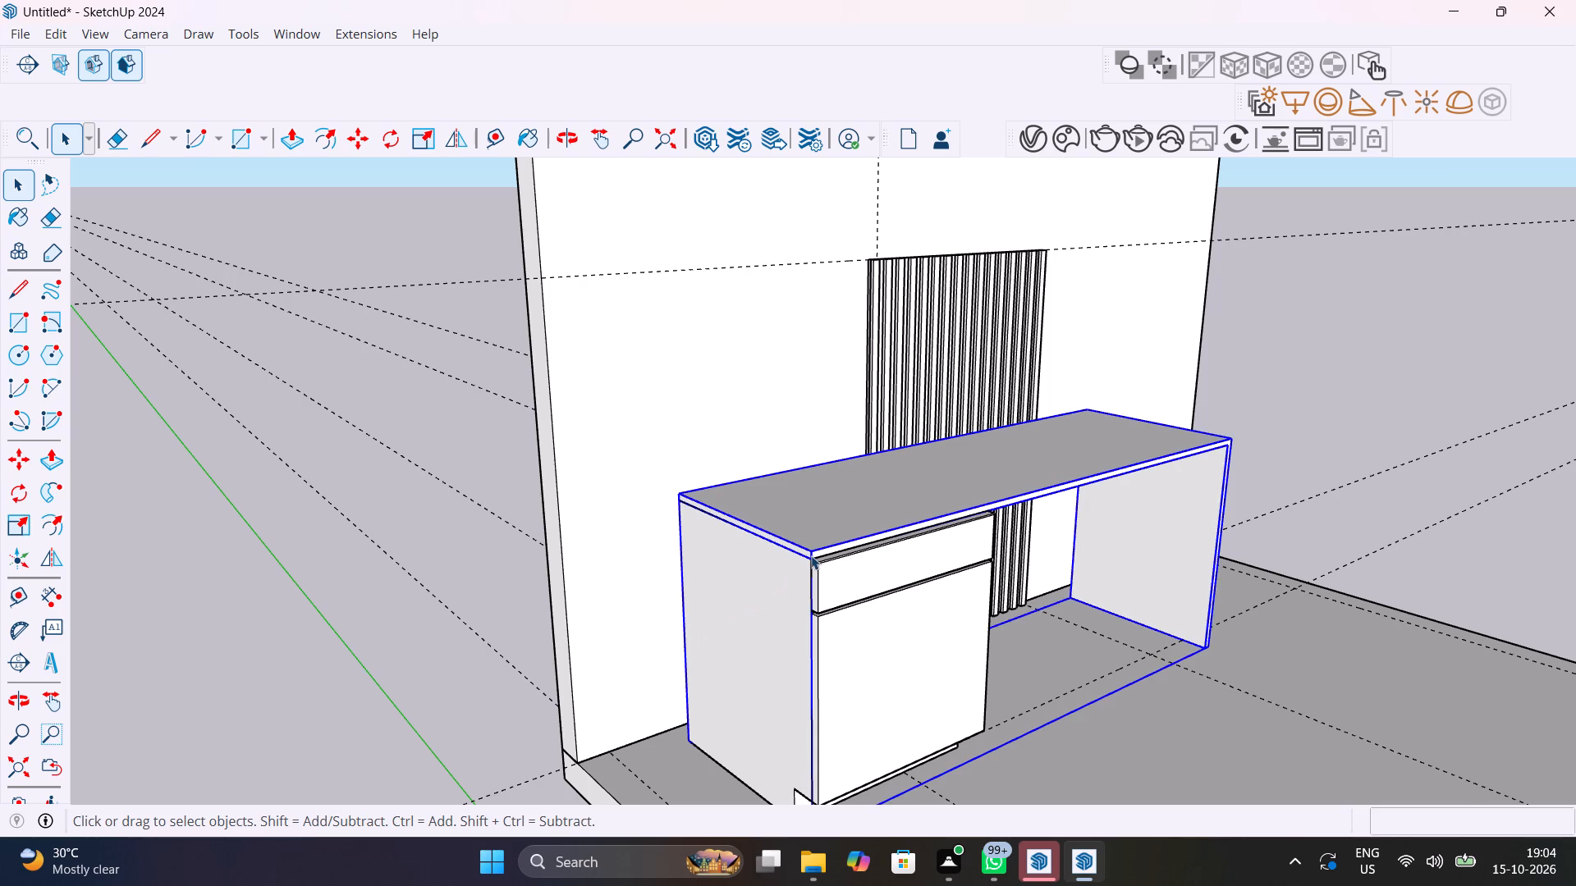
shift+click(790, 633)
shift+click(875, 635)
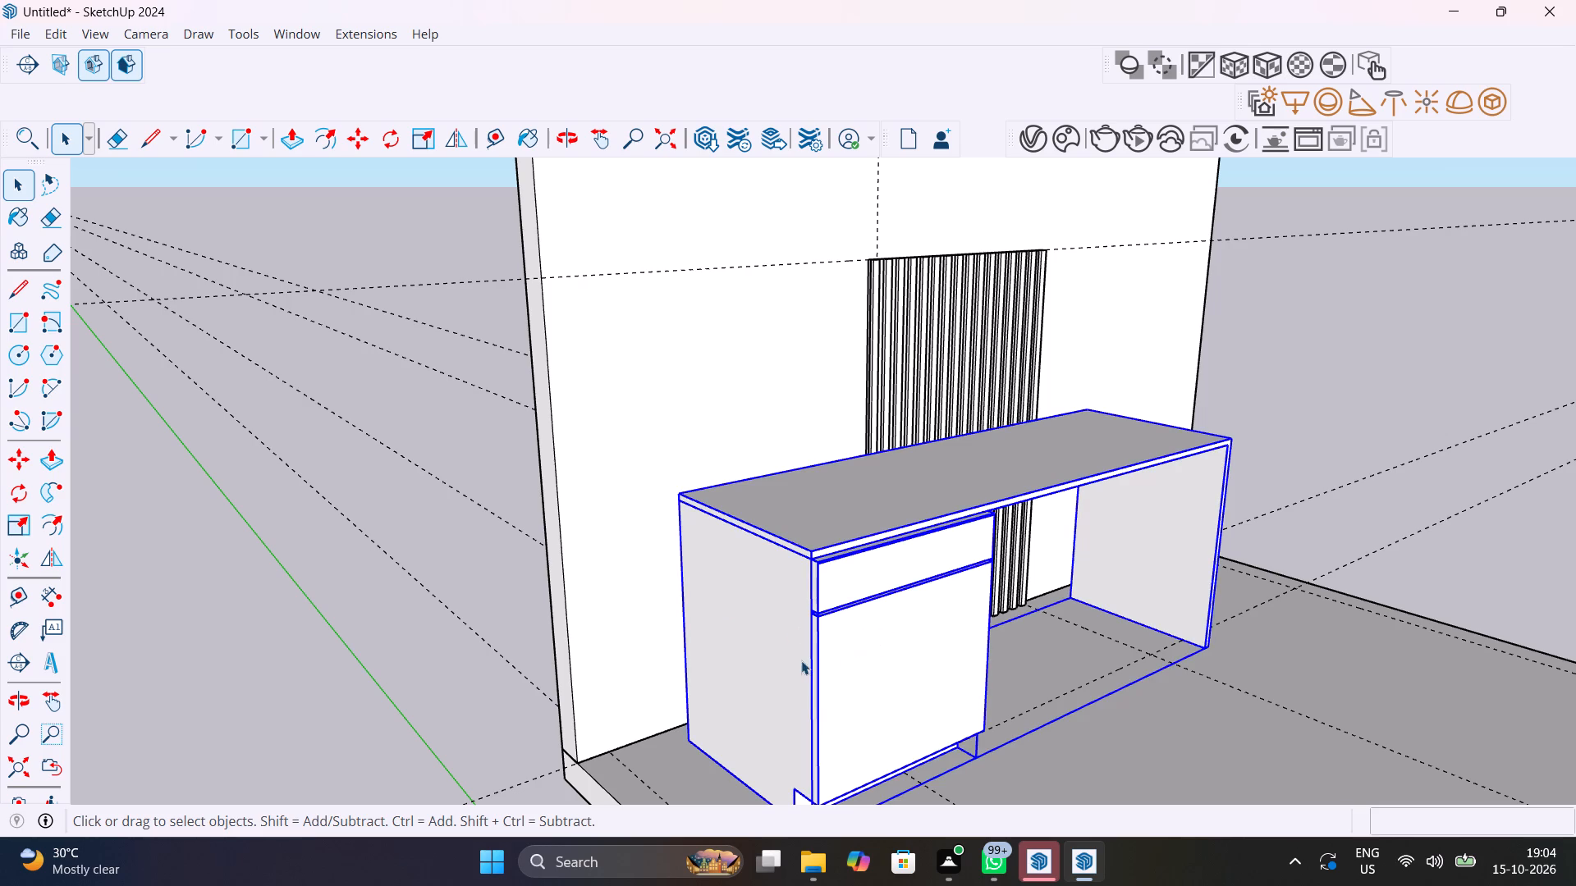
key(m)
click(685, 742)
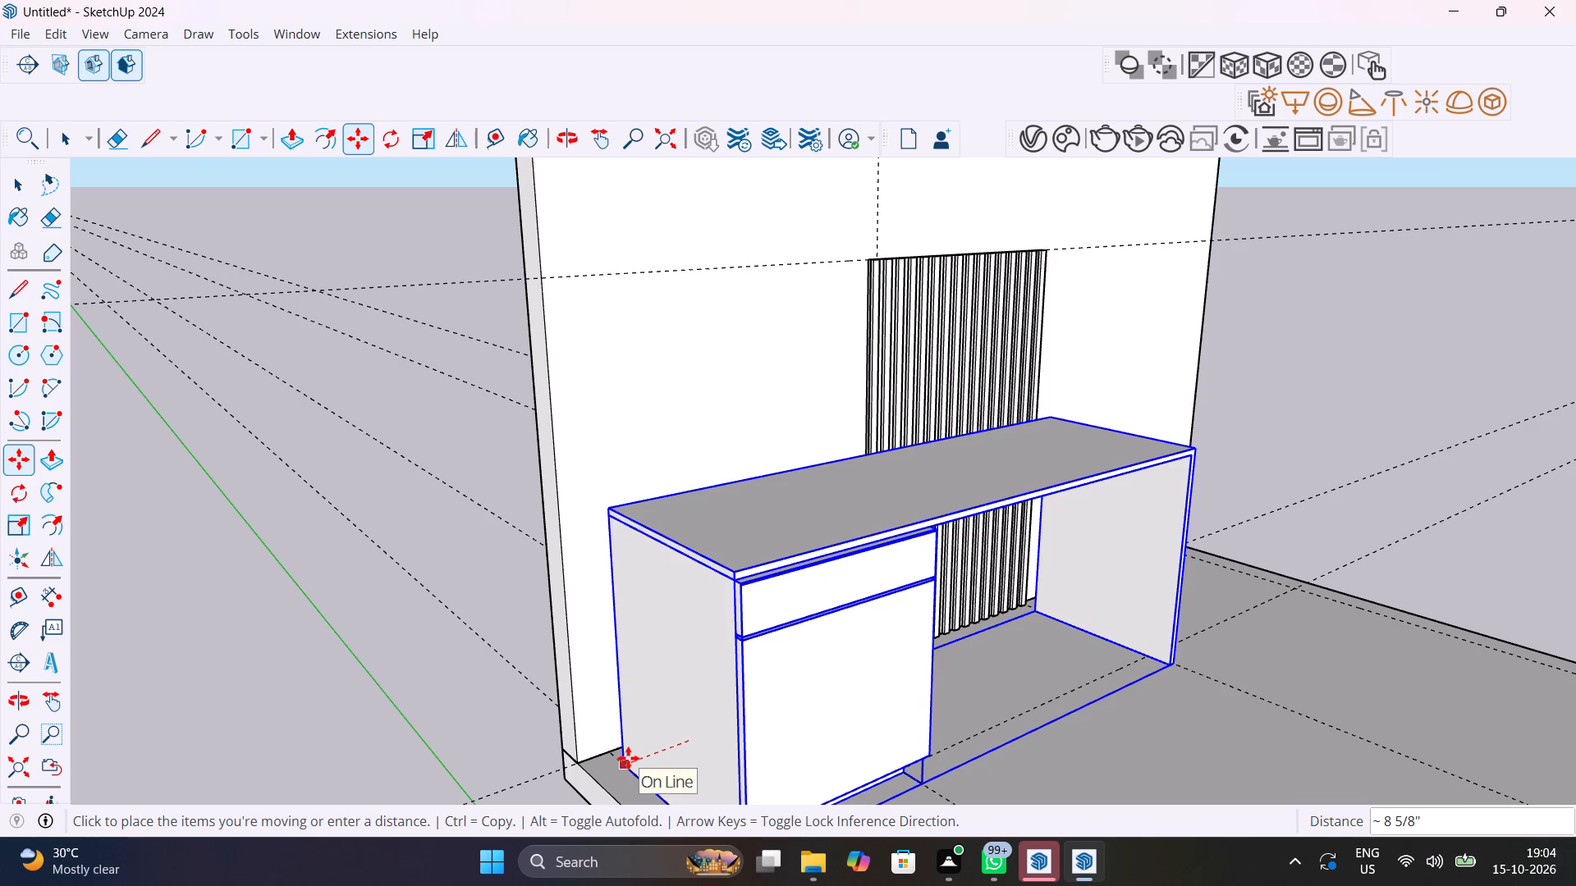
click(628, 758)
Move the desk and cabinet about 2 5/8" so the desktop's back corner meets the outer edge of the strip panel.
scroll(641, 761, down, 4)
middle_drag(694, 779, 1103, 781)
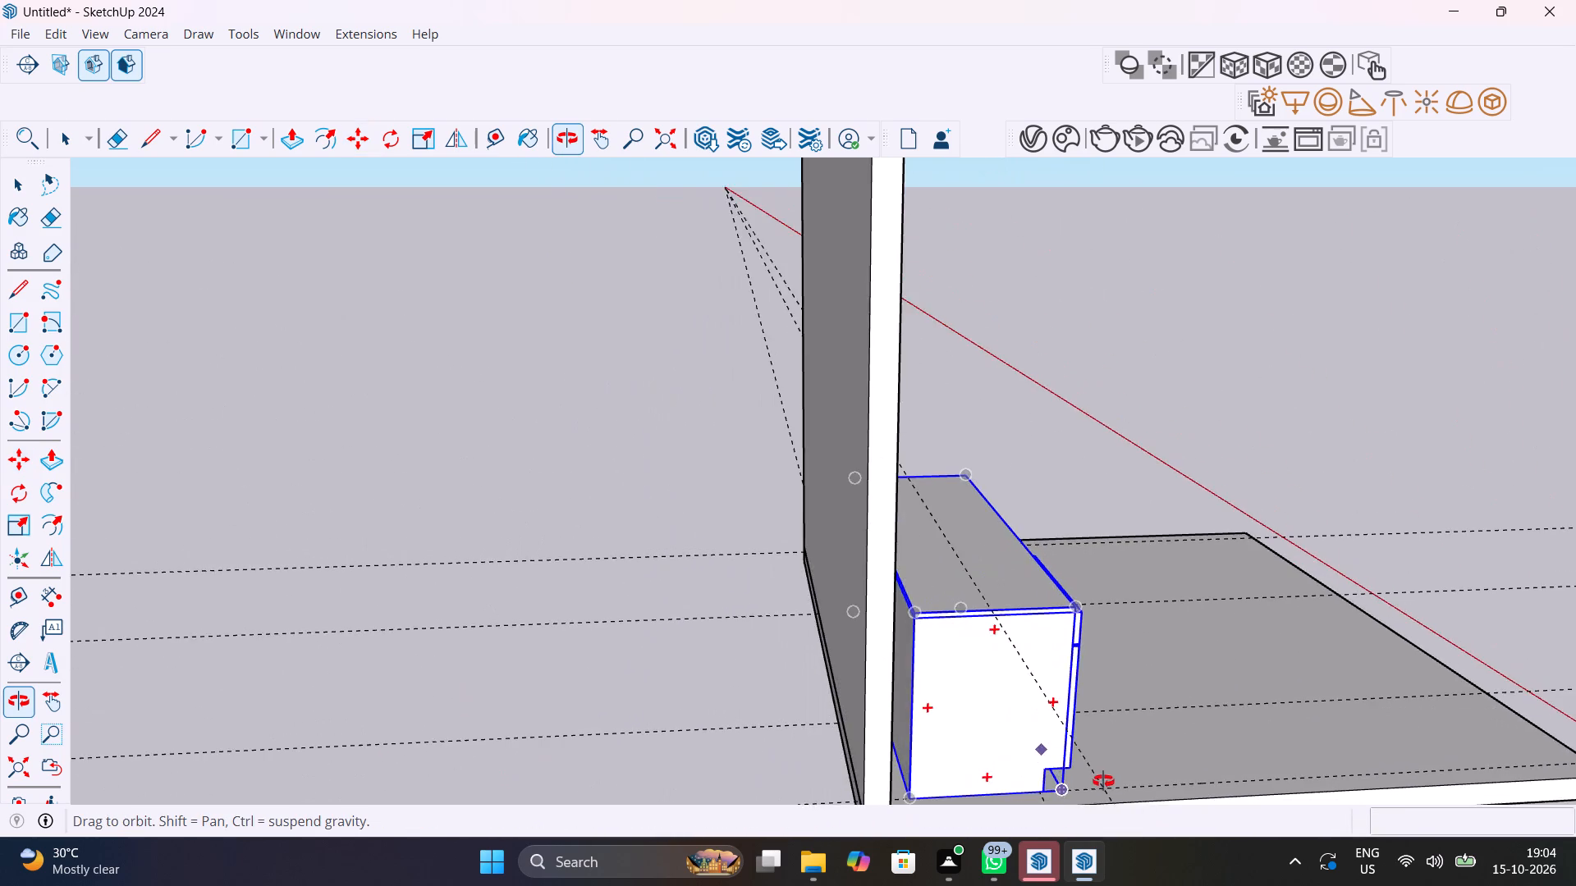
middle_drag(1103, 781, 1030, 829)
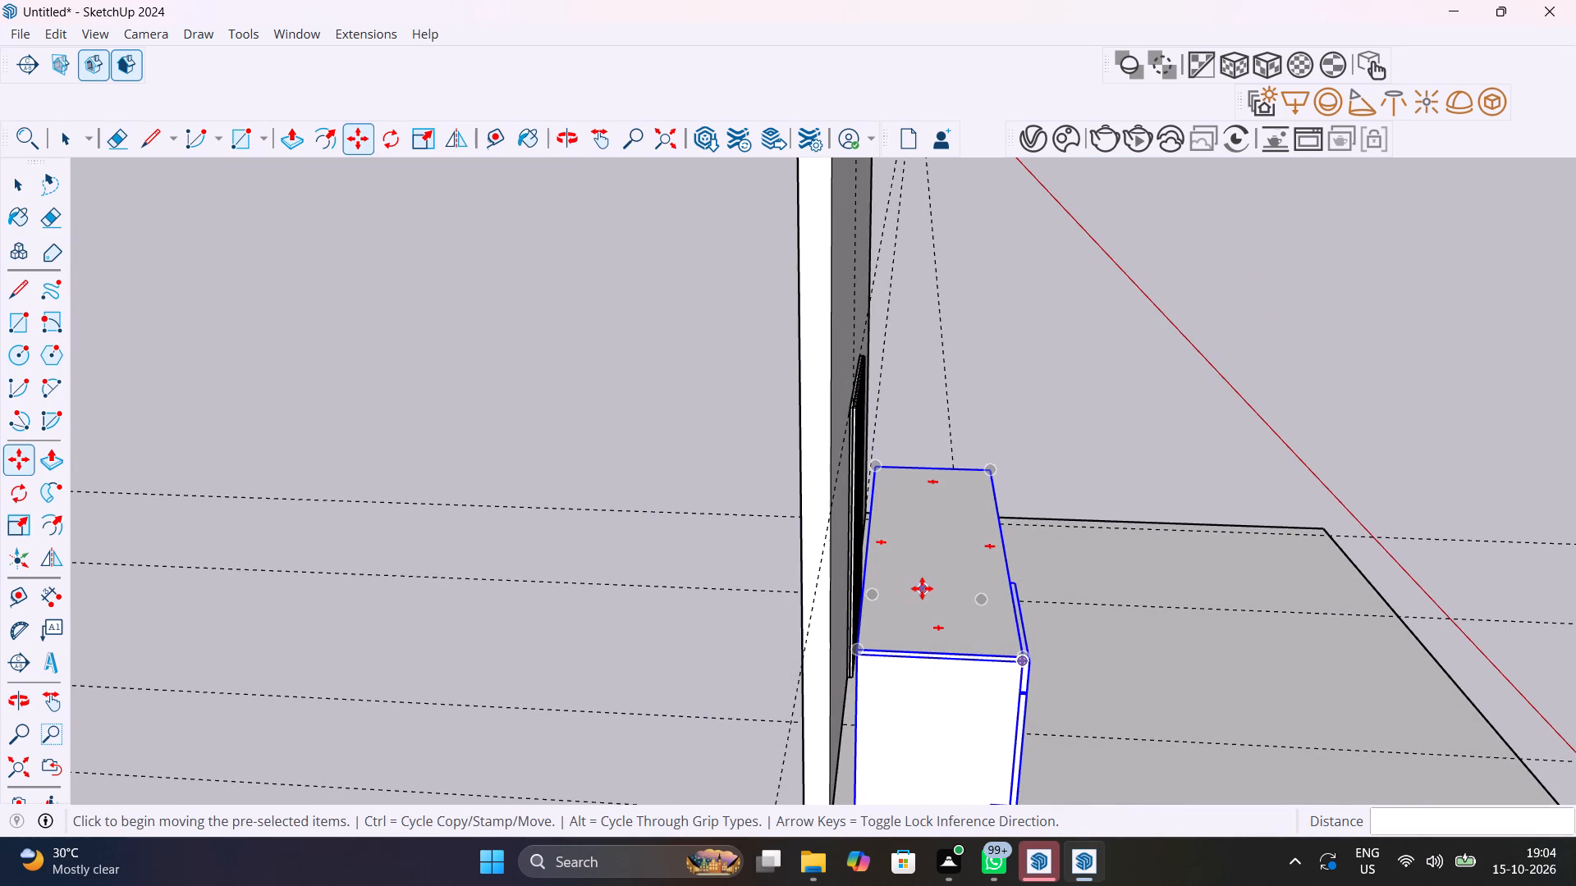
middle_drag(924, 575, 889, 729)
scroll(832, 589, up, 12)
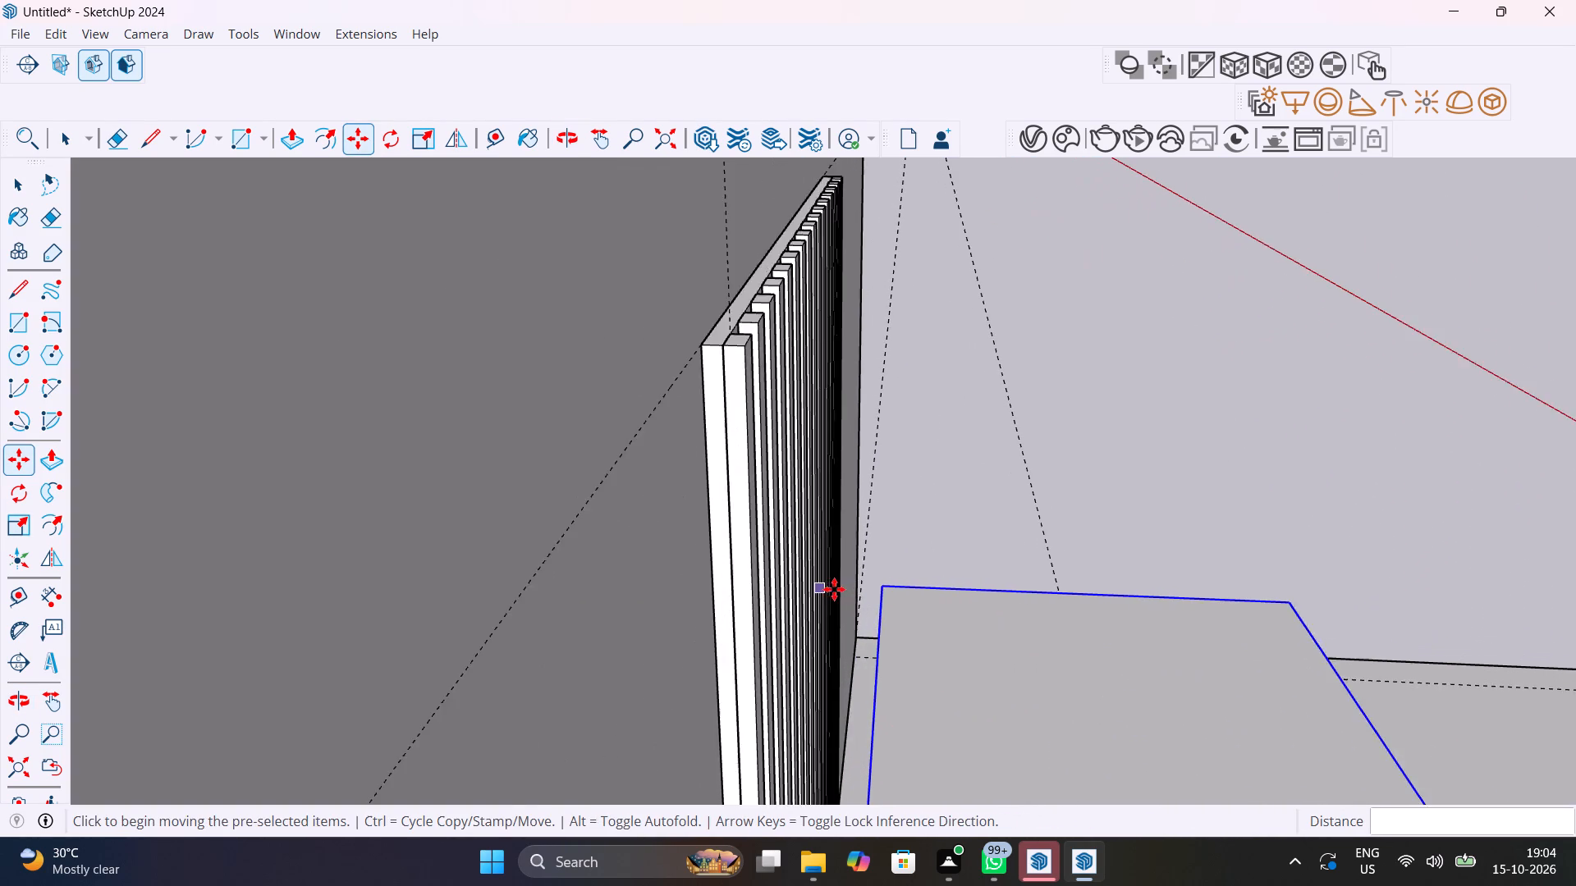
scroll(834, 589, up, 2)
click(887, 587)
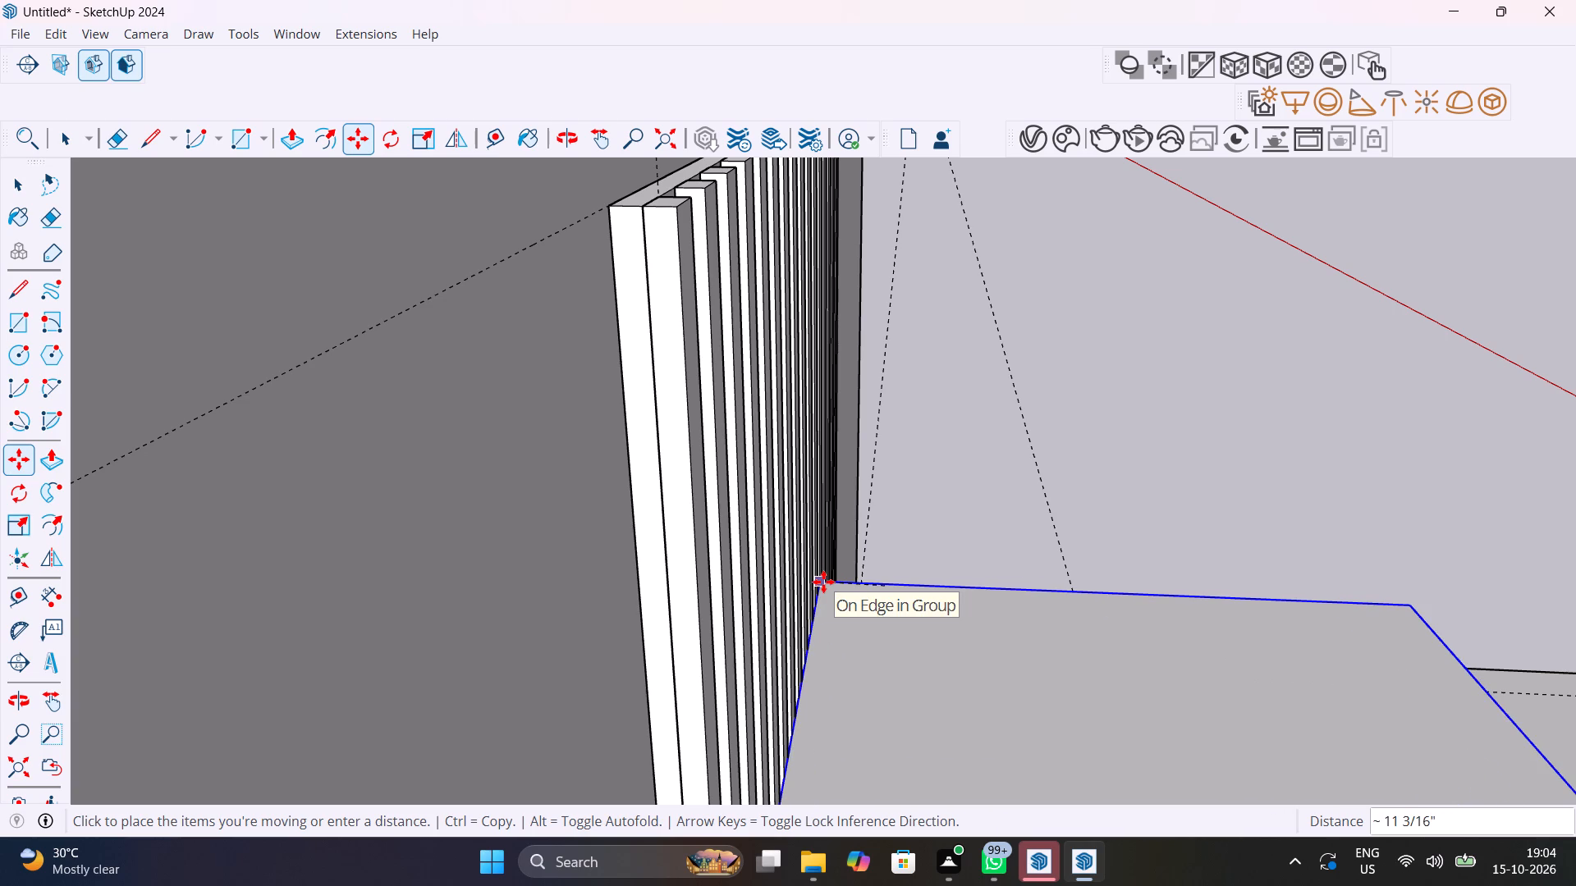
middle_drag(823, 582, 576, 599)
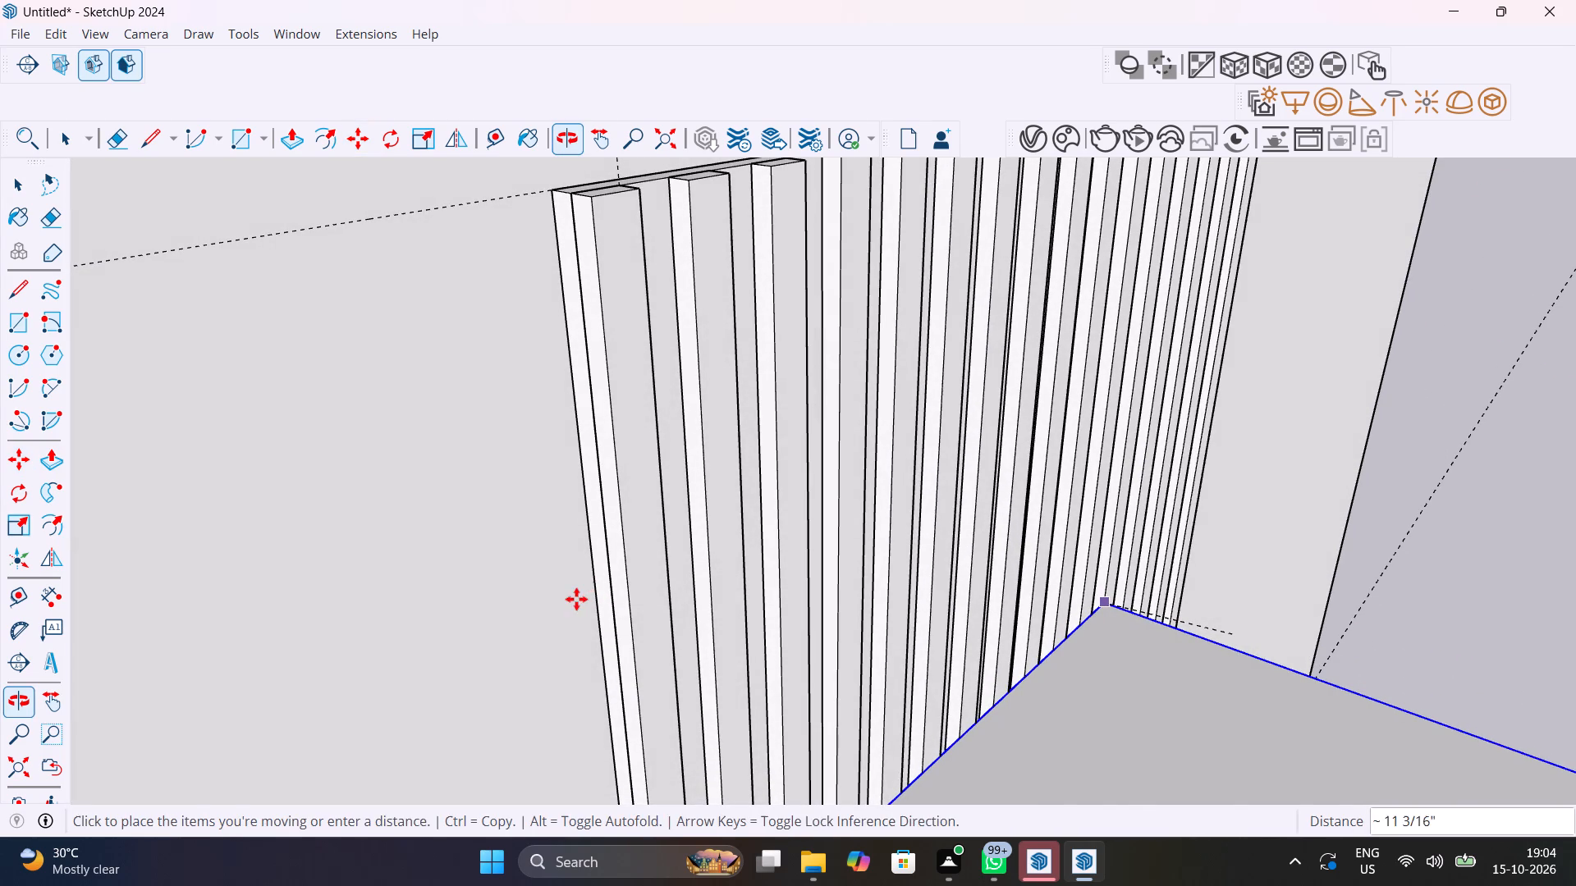
scroll(1001, 640, down, 7)
middle_drag(1038, 642, 962, 646)
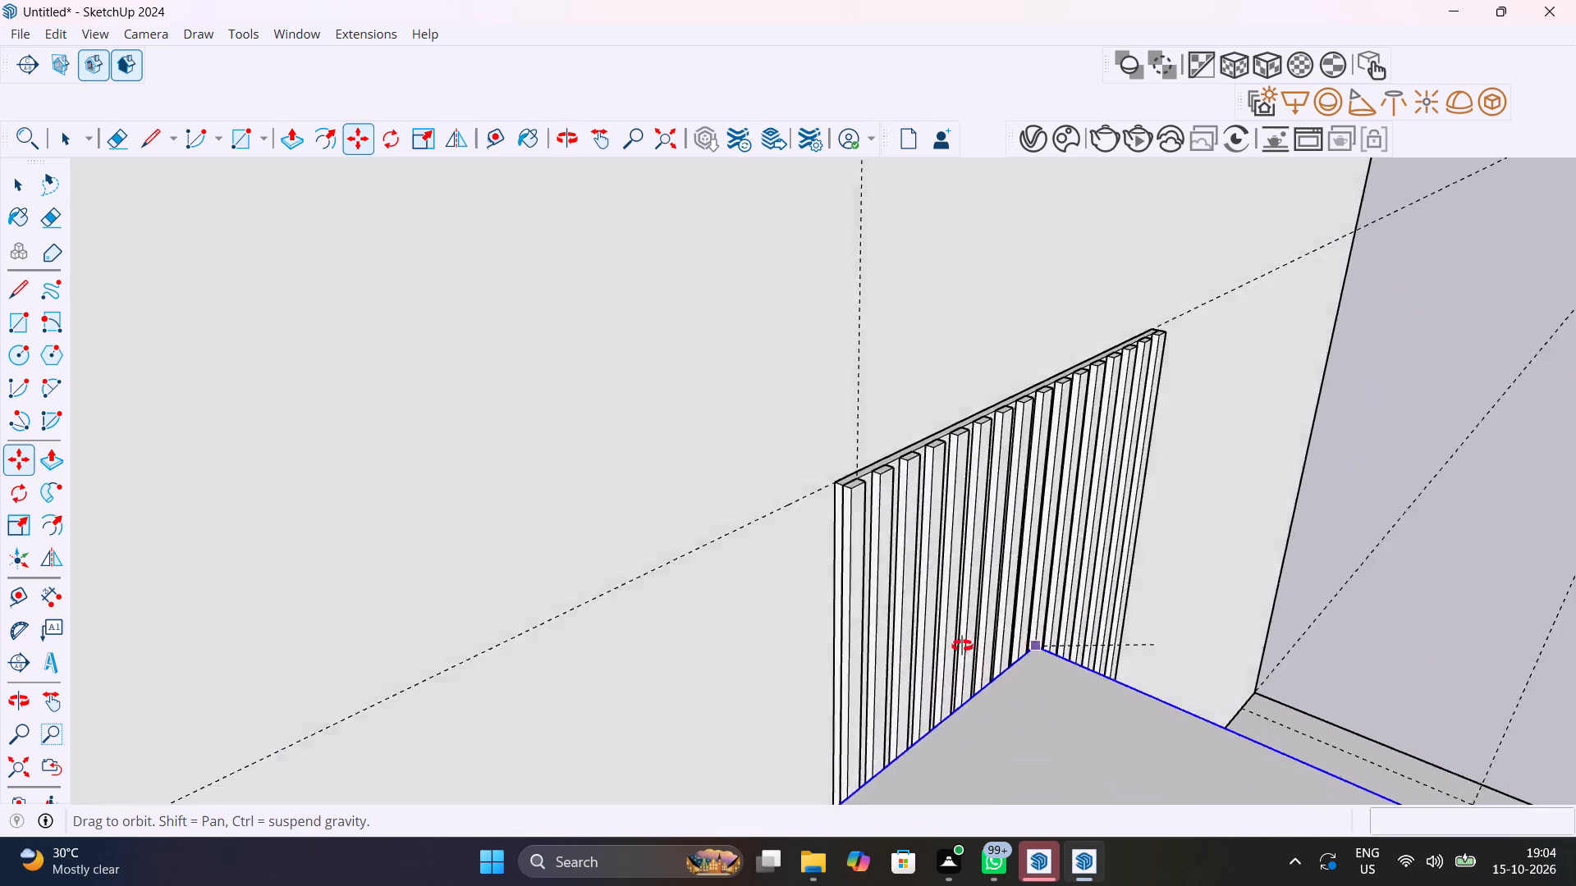
middle_drag(962, 646, 437, 676)
scroll(495, 684, down, 15)
middle_drag(561, 733, 516, 705)
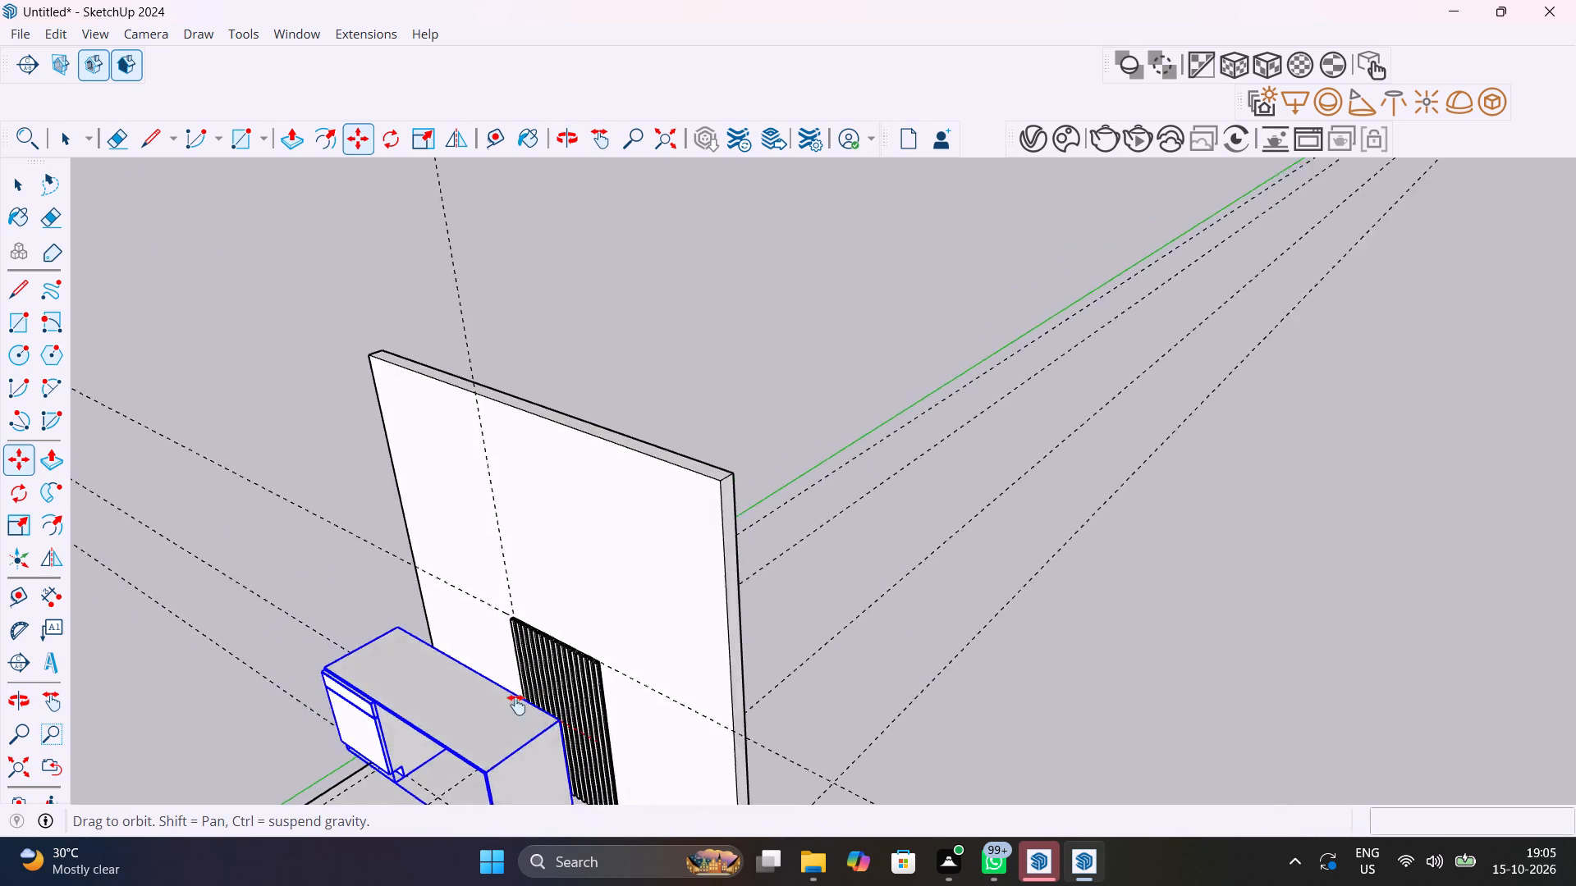
middle_drag(516, 705, 386, 596)
scroll(455, 611, up, 2)
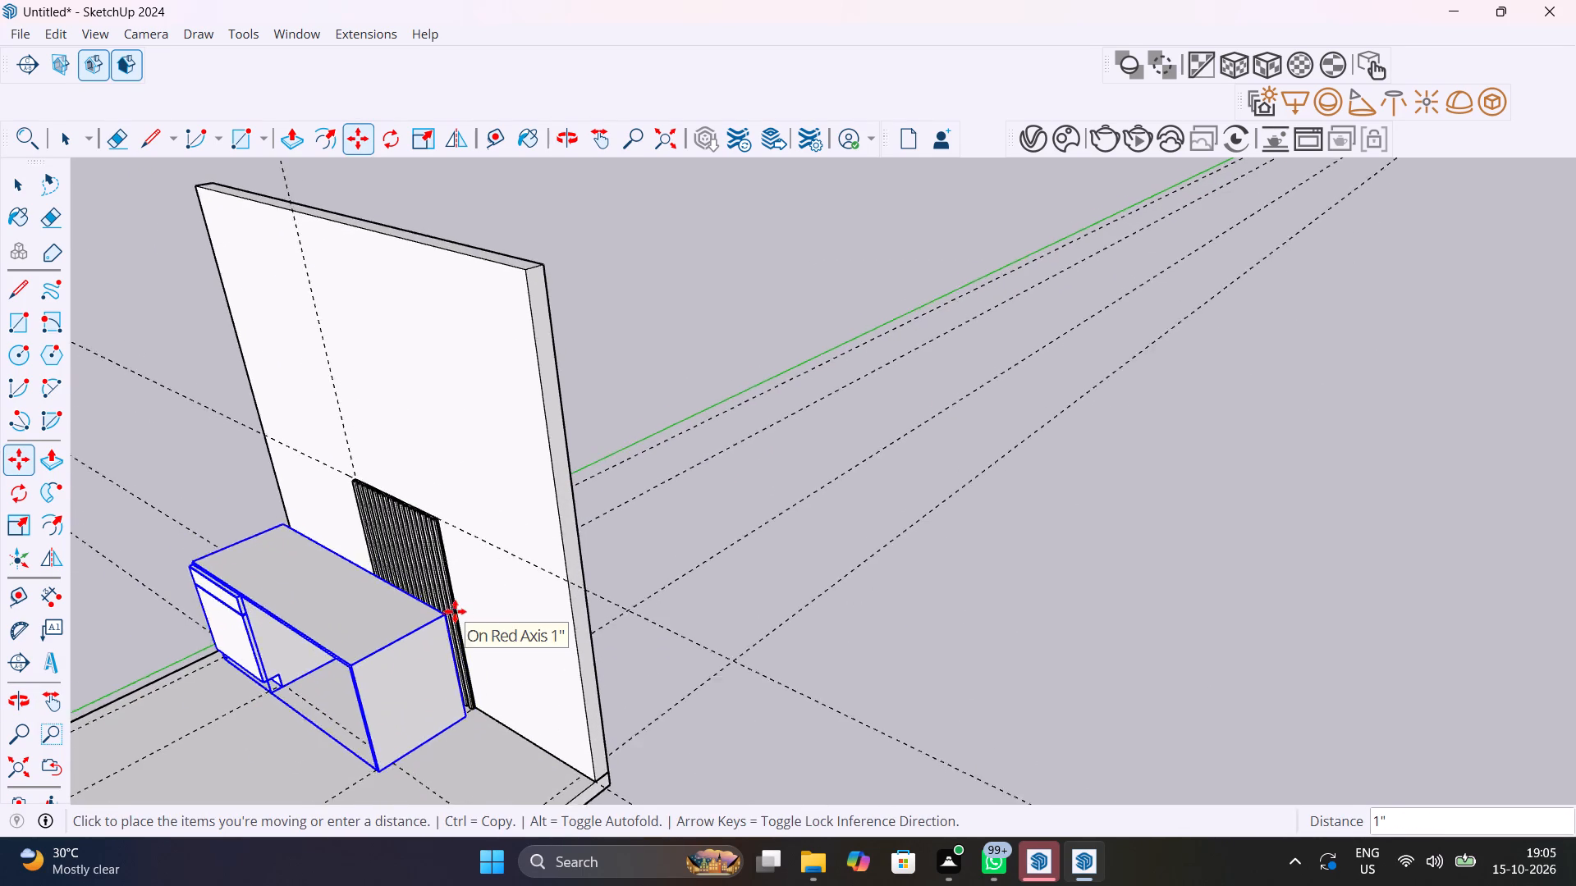
scroll(455, 611, up, 8)
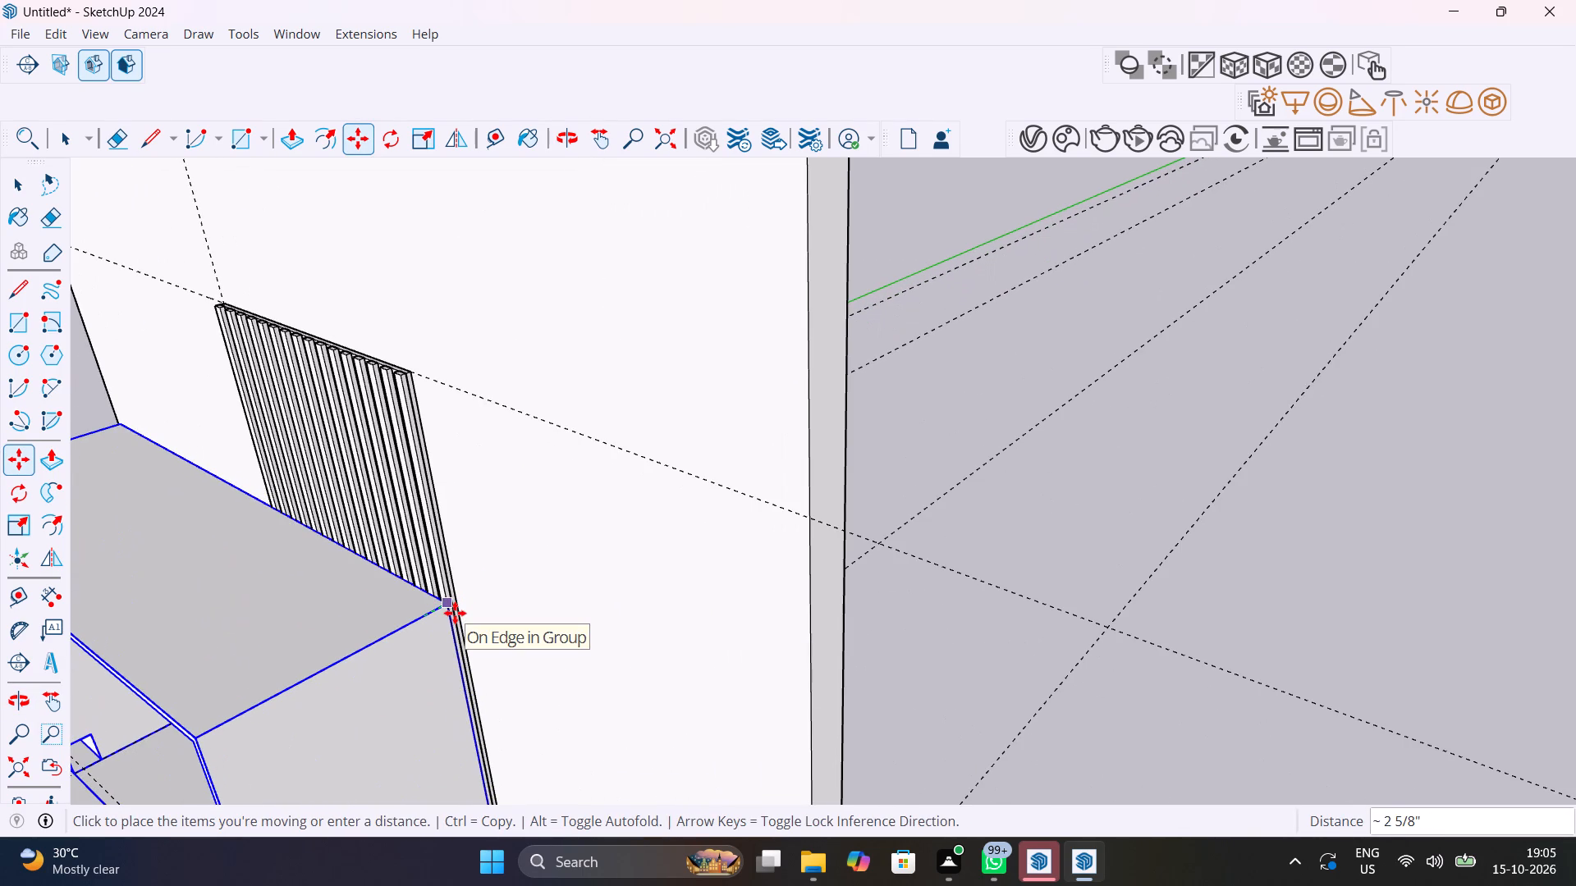
click(455, 613)
scroll(457, 629, down, 14)
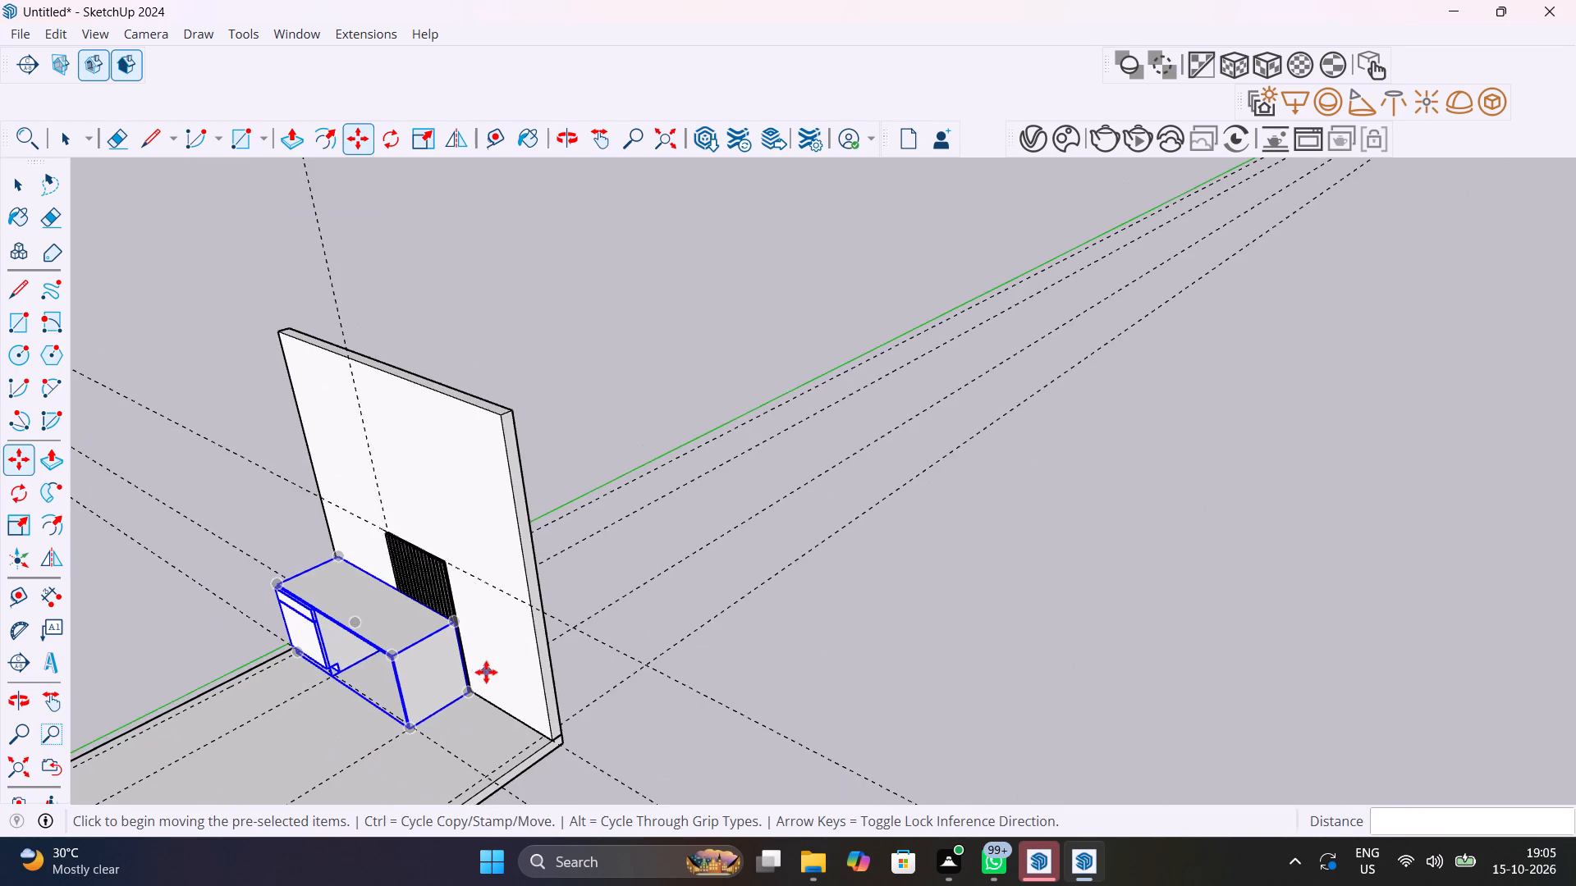
middle_drag(487, 672, 1054, 478)
key(space)
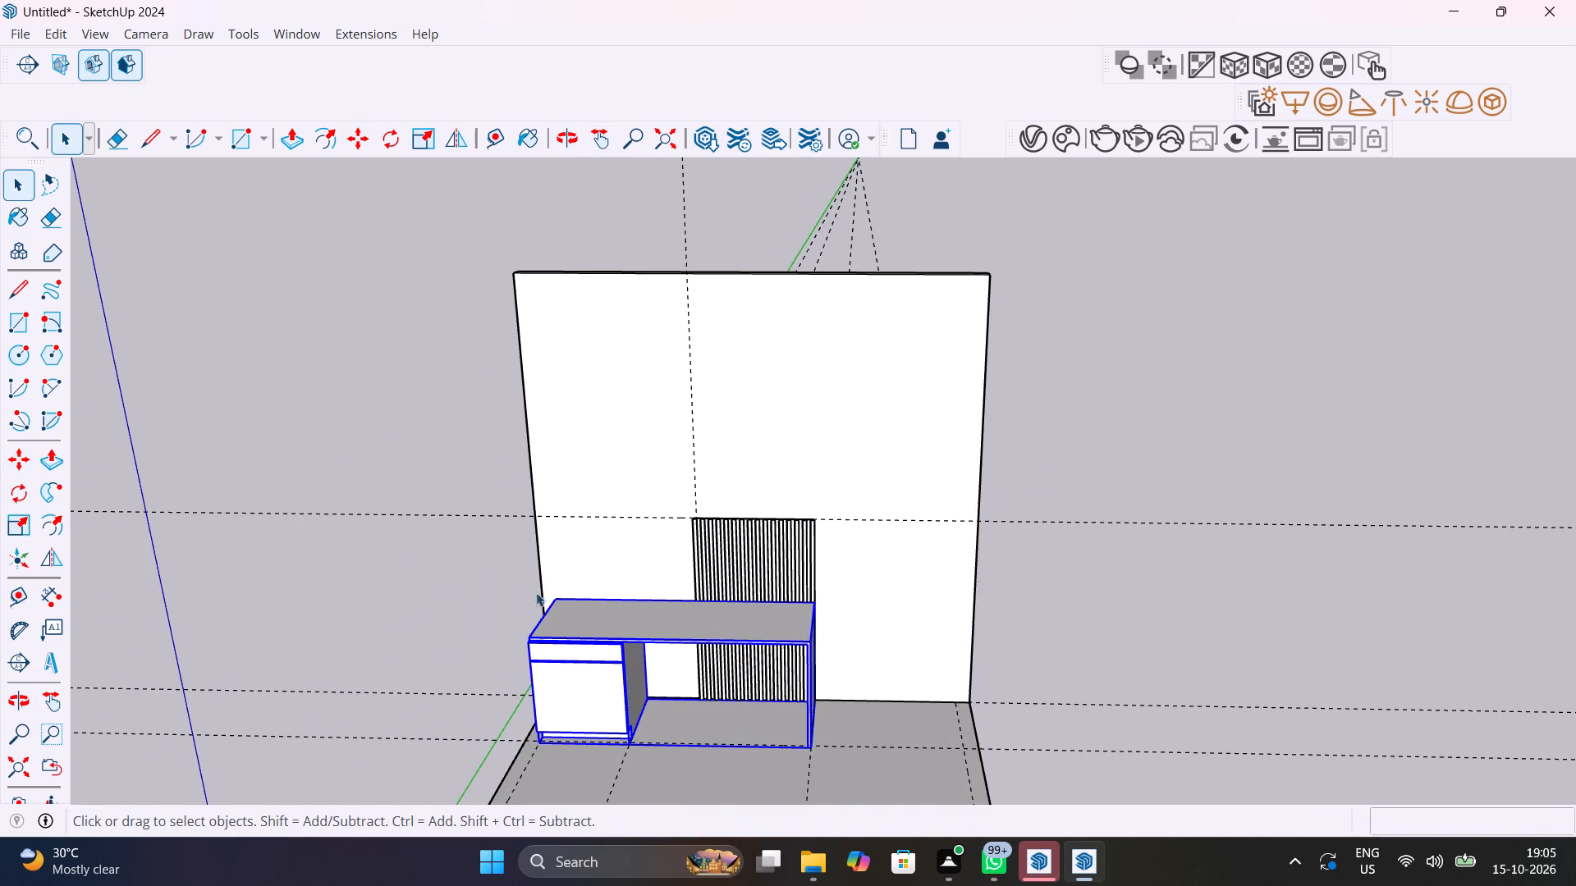
click(410, 592)
Examine the desk's position against the strip panel and back wall from the side, front and above.
middle_drag(457, 596, 914, 564)
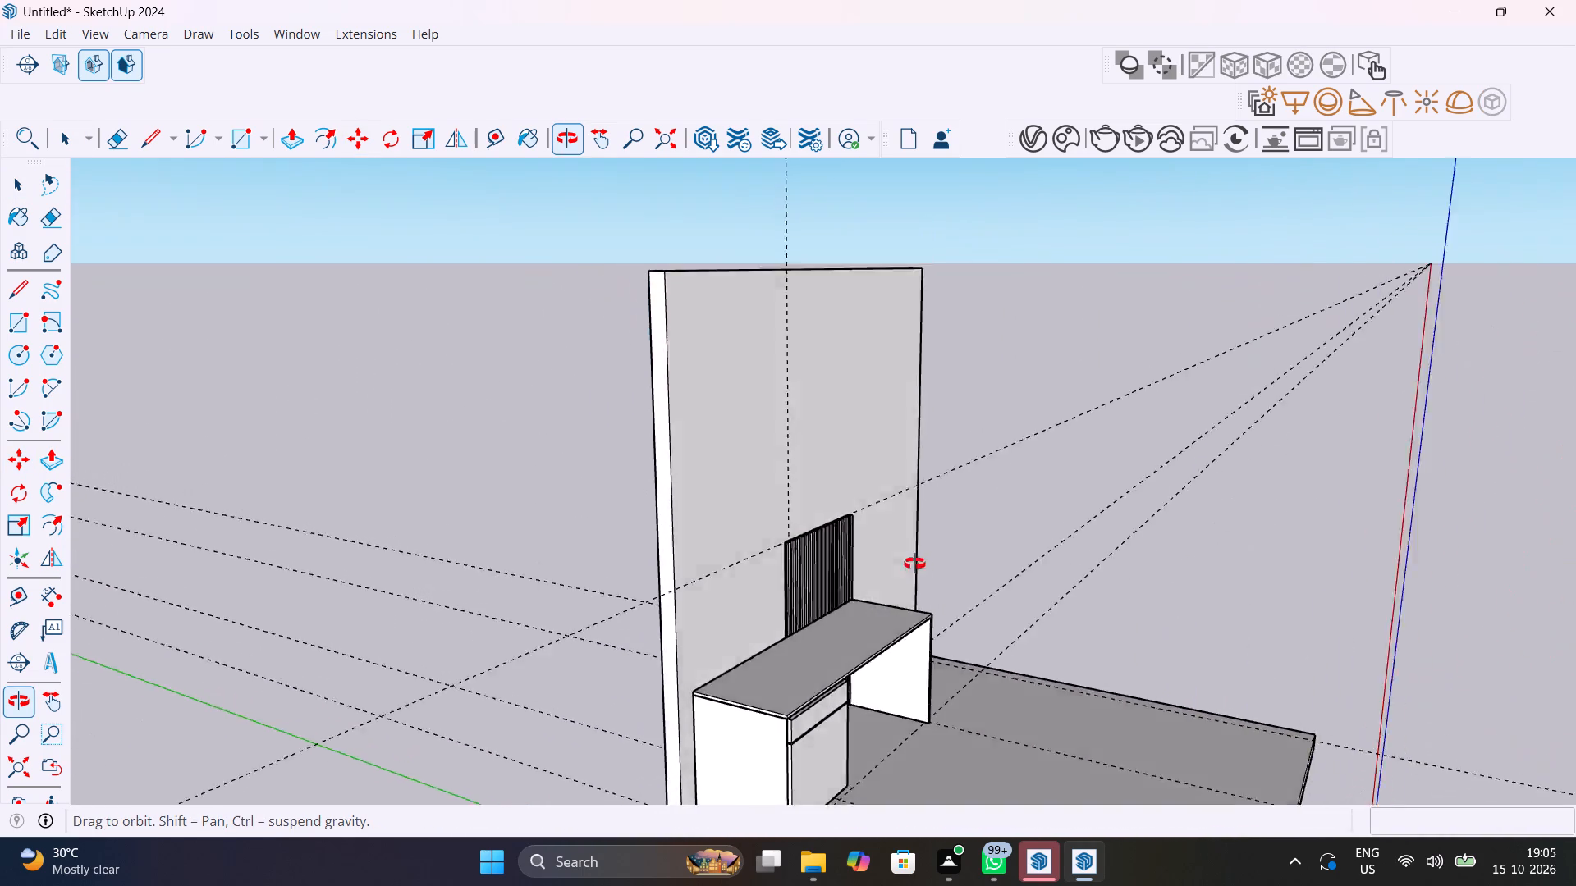
middle_drag(914, 564, 1051, 628)
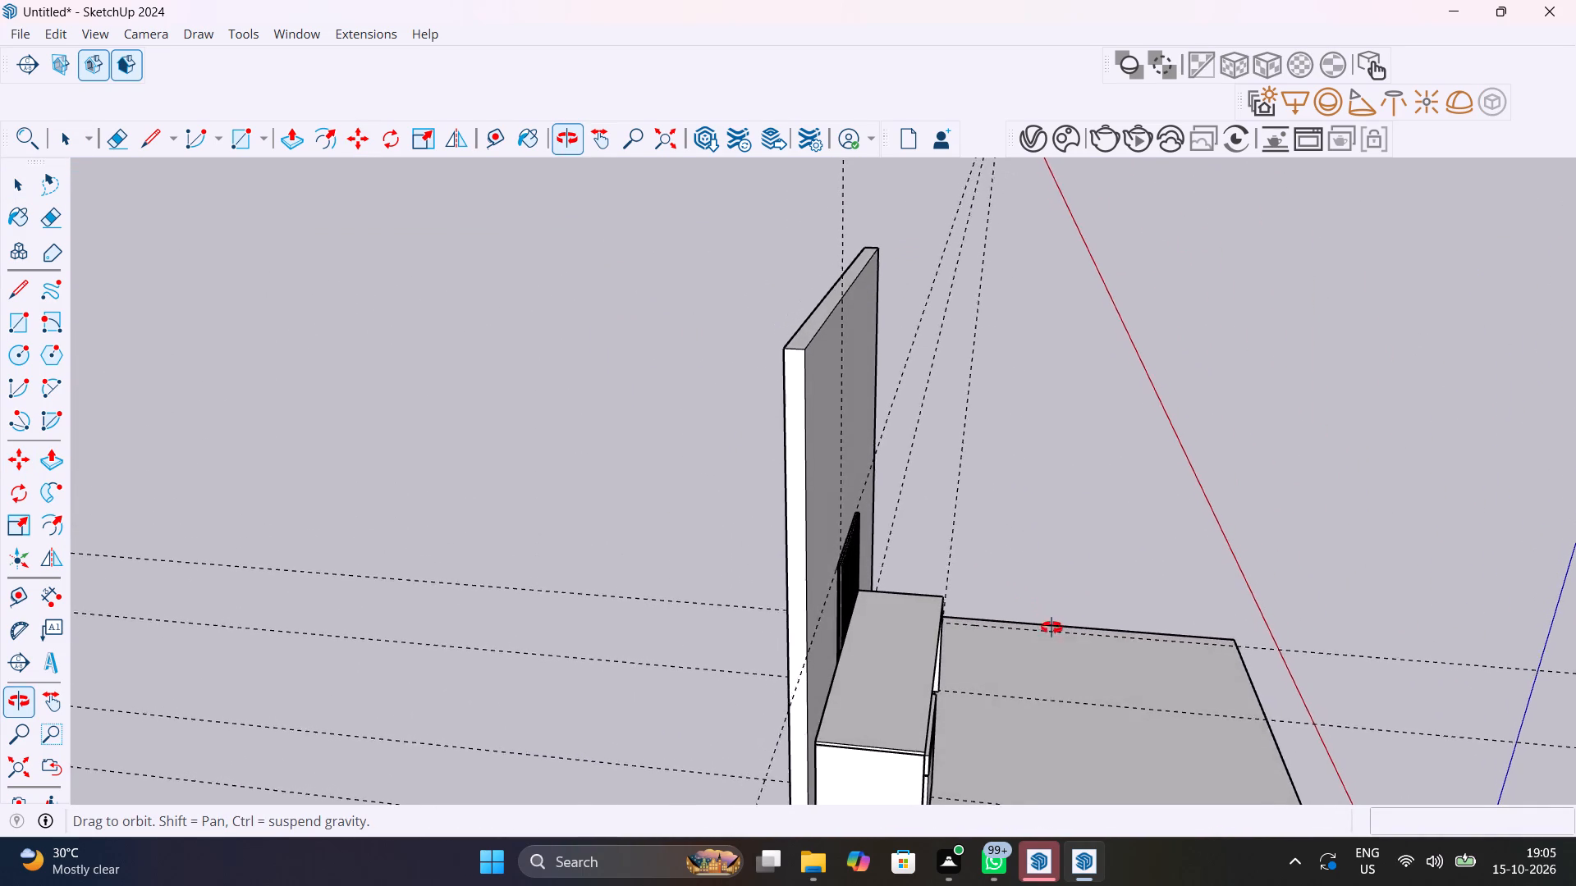
middle_drag(1051, 628, 425, 425)
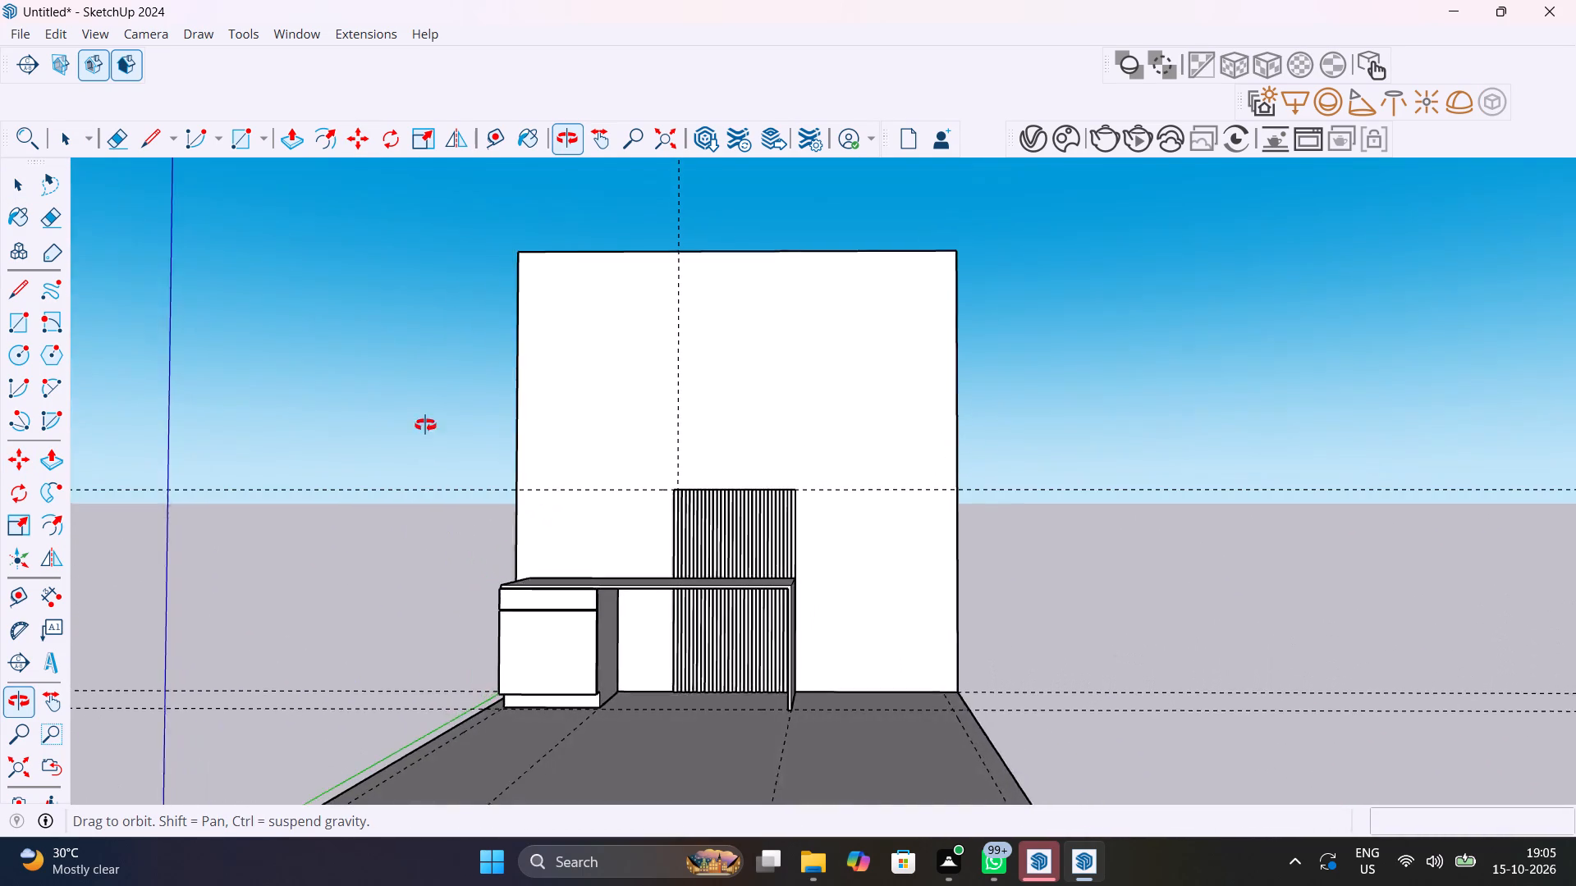
middle_drag(425, 425, 447, 411)
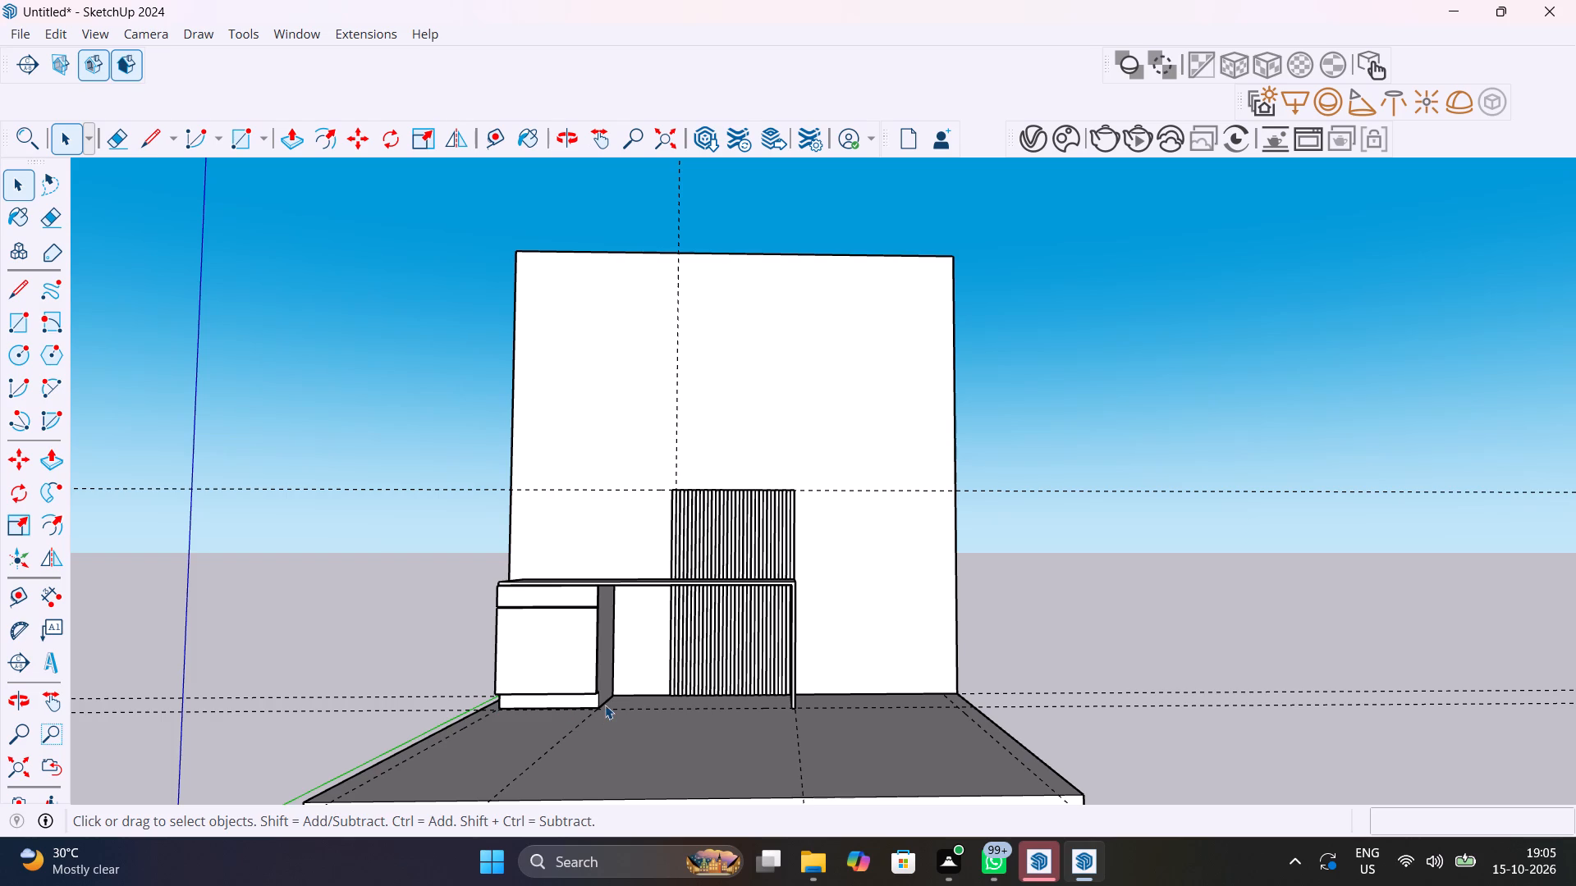
scroll(699, 588, up, 4)
middle_drag(698, 587, 756, 739)
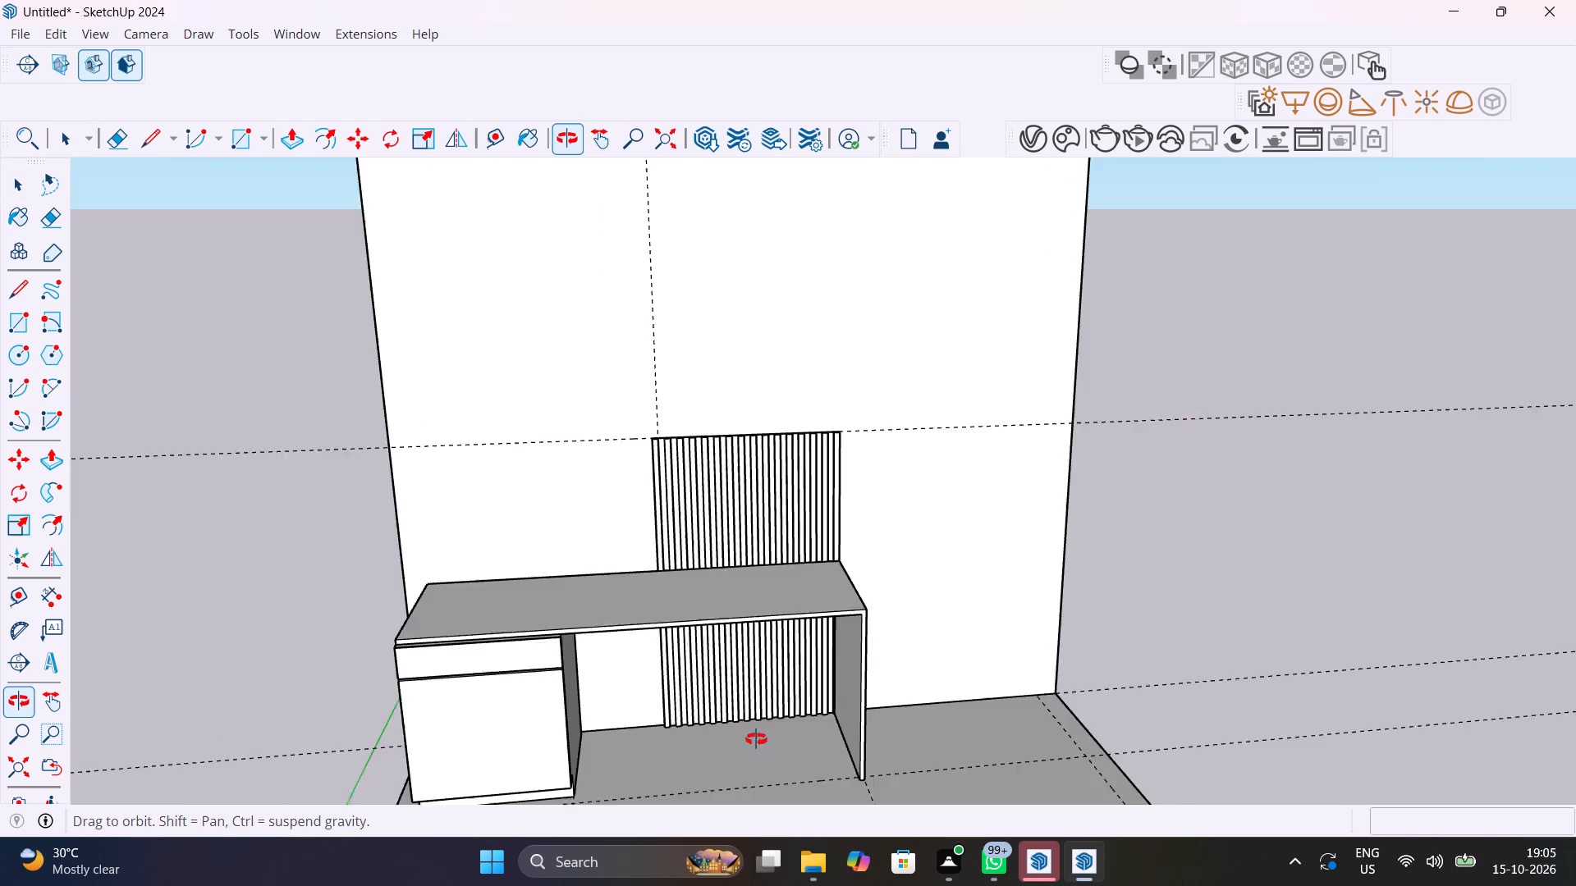
middle_drag(756, 739, 764, 772)
scroll(764, 772, up, 1)
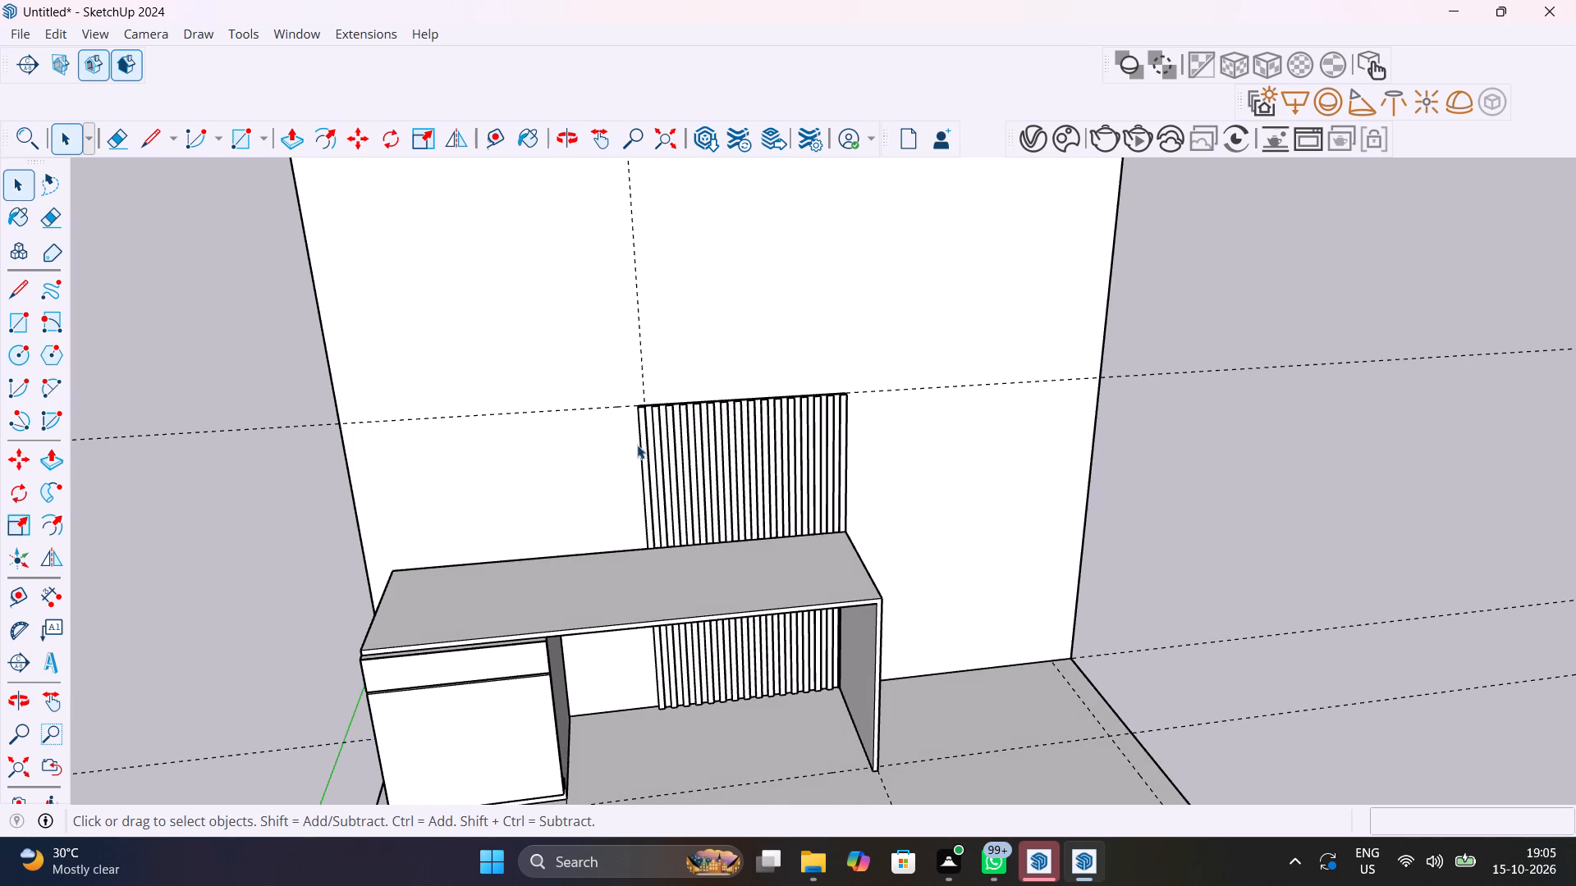
scroll(625, 396, up, 8)
scroll(682, 459, down, 6)
middle_drag(679, 480, 812, 626)
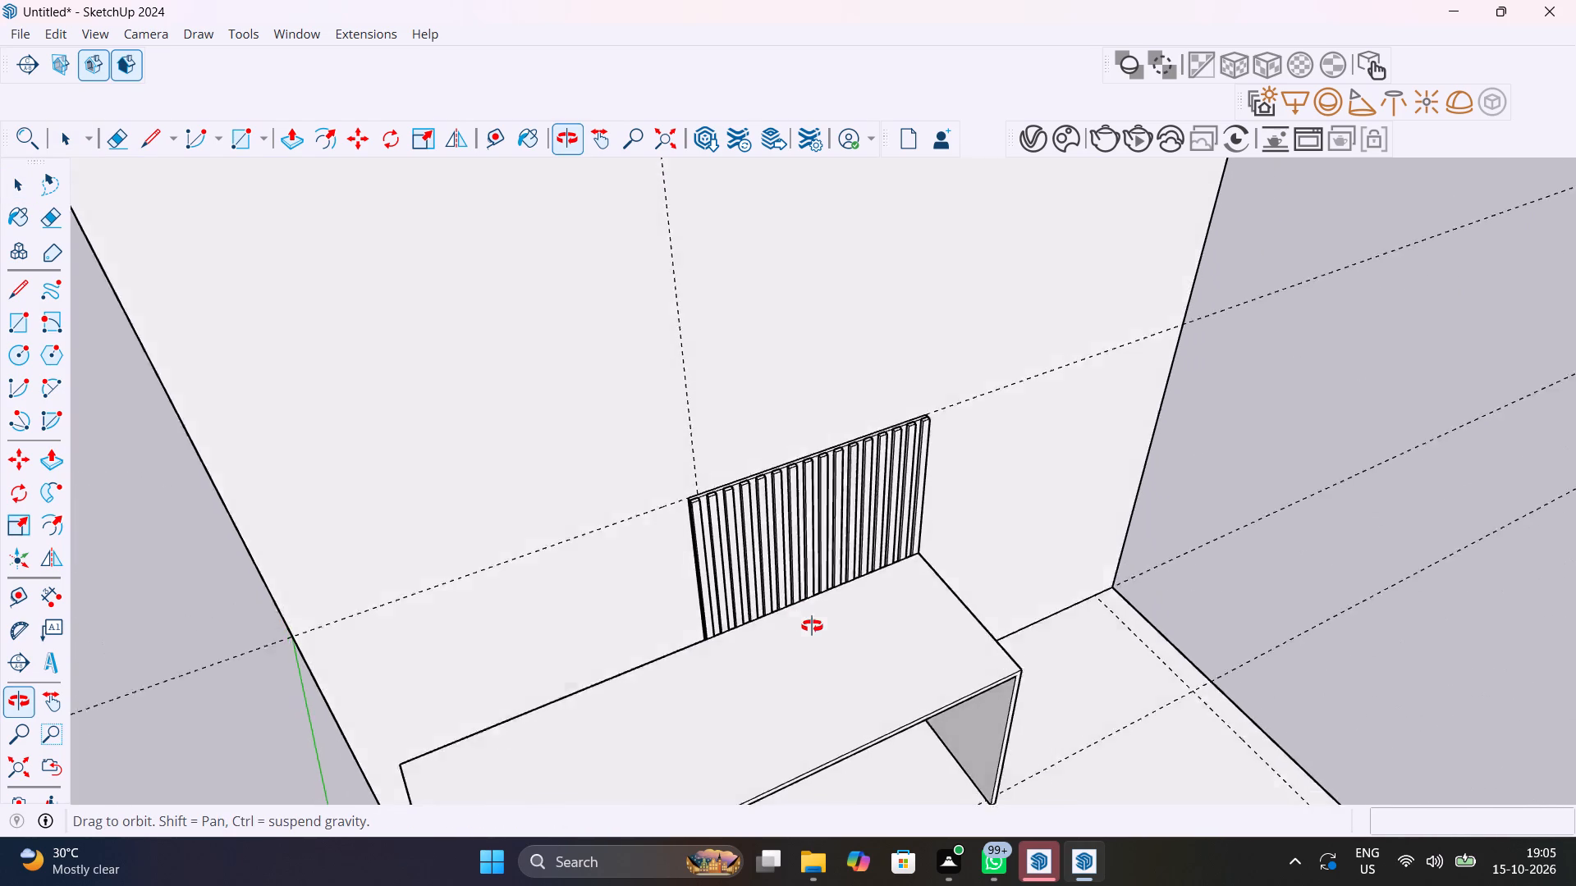
Place two horizontal guides on the back wall, 3' and 1' above the guide along the strip panel's top edge.
middle_drag(812, 626, 714, 566)
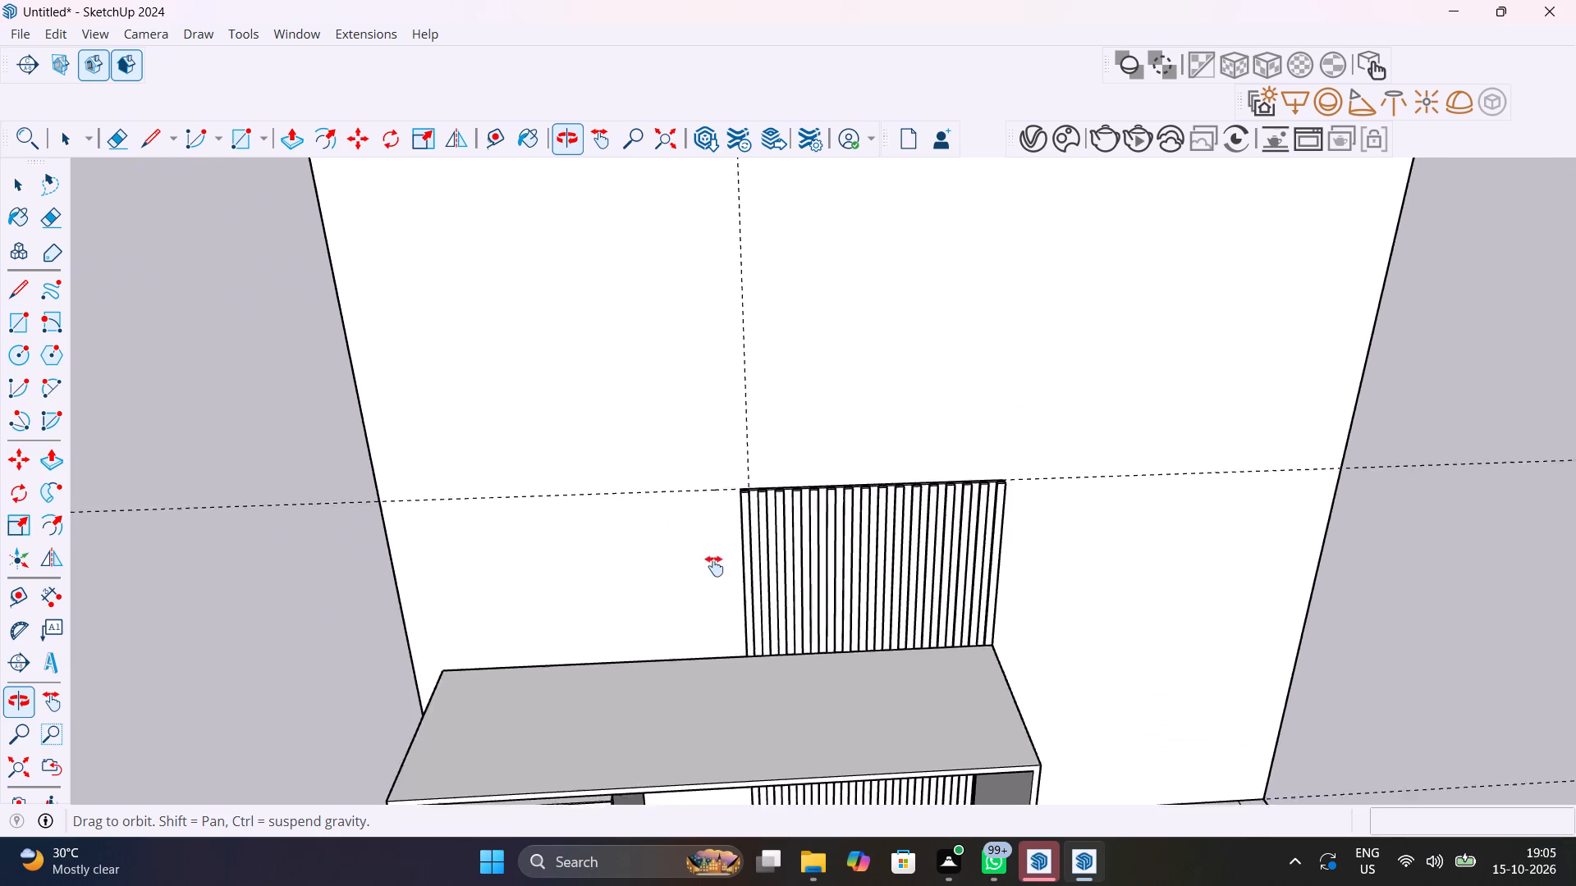
middle_drag(714, 566, 831, 655)
key(t)
click(822, 594)
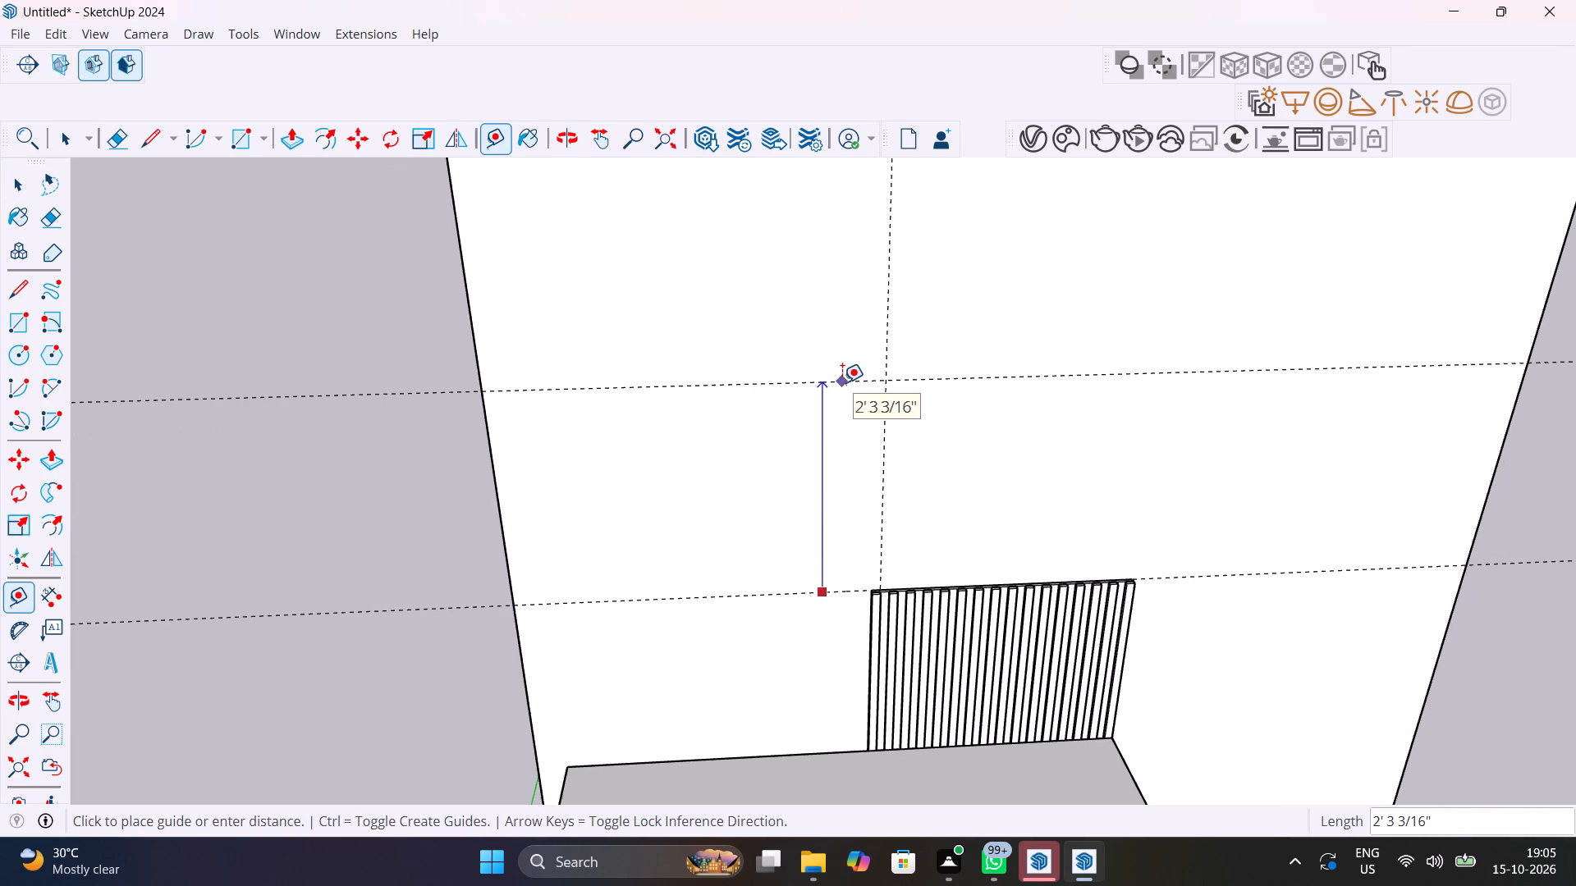
text(3')
key(Return)
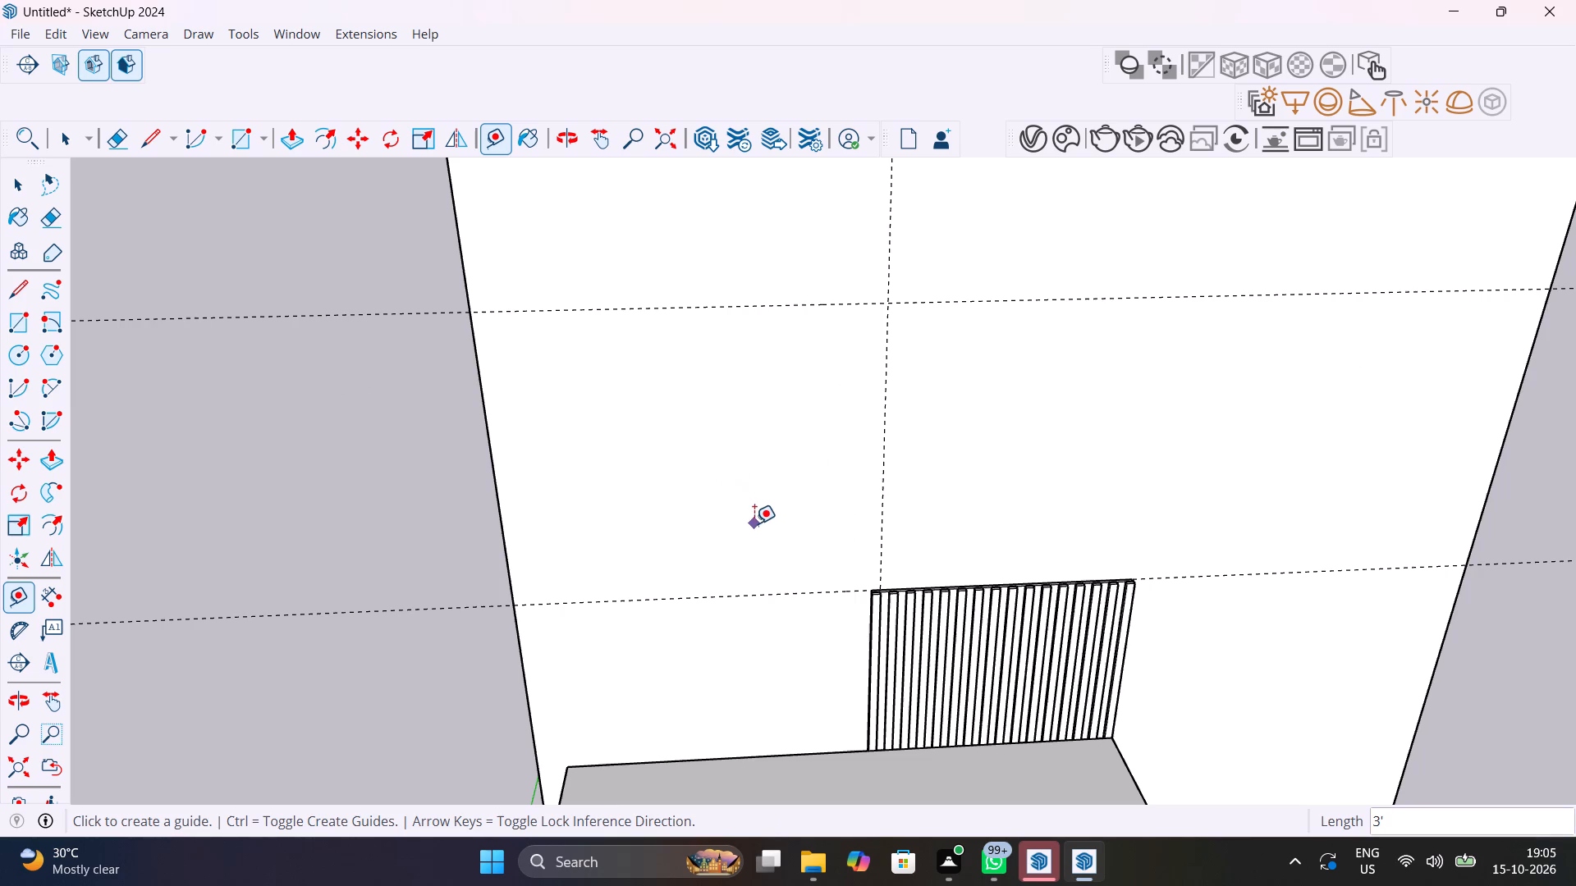
middle_drag(791, 566, 1028, 521)
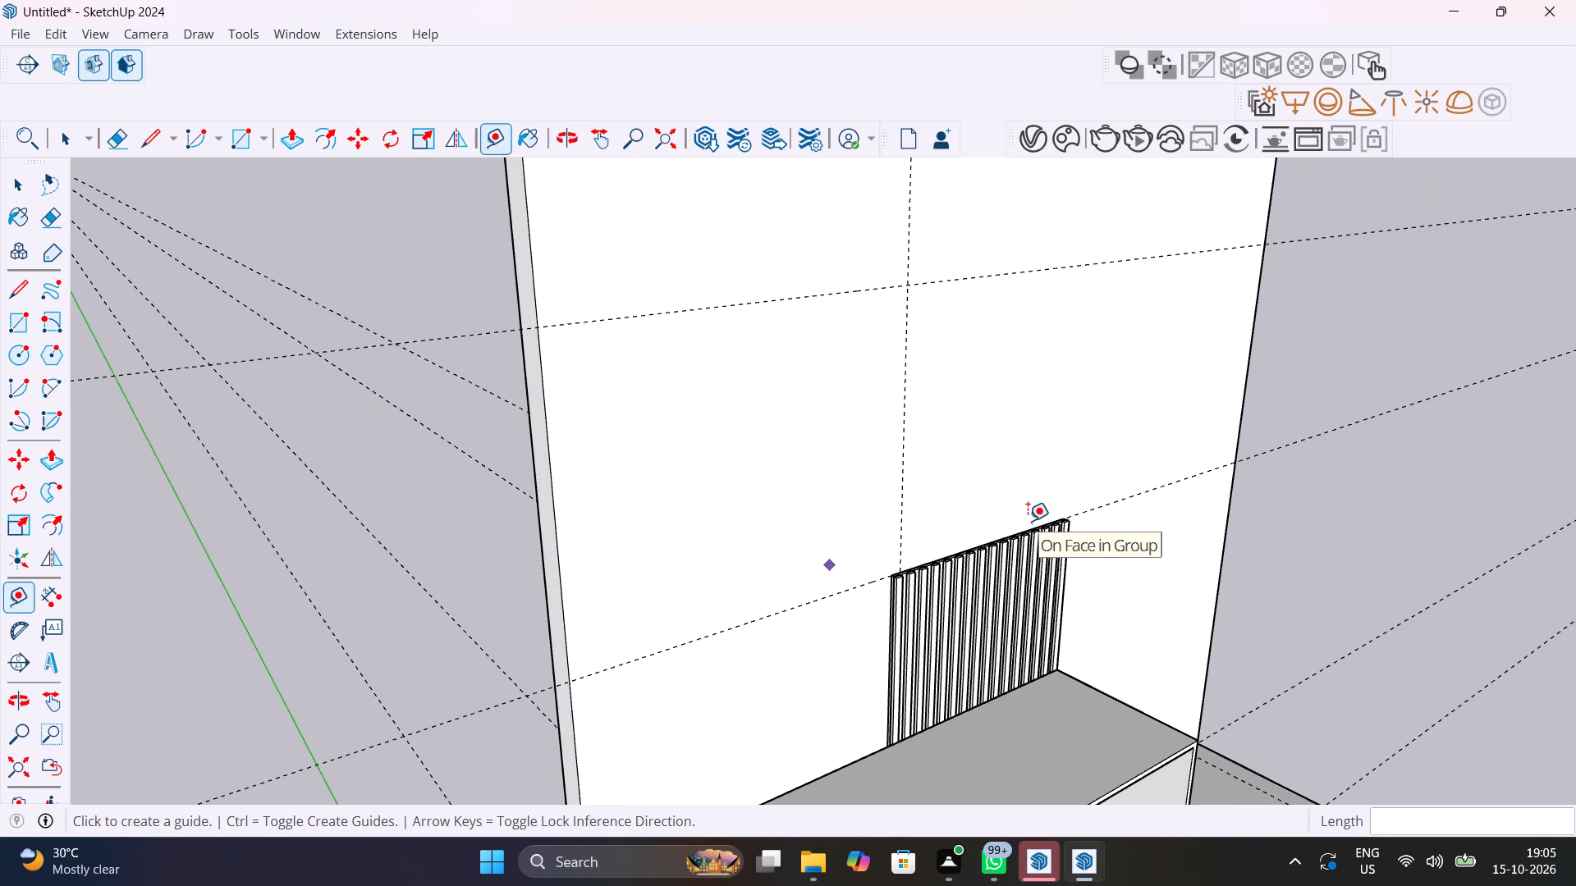
click(839, 591)
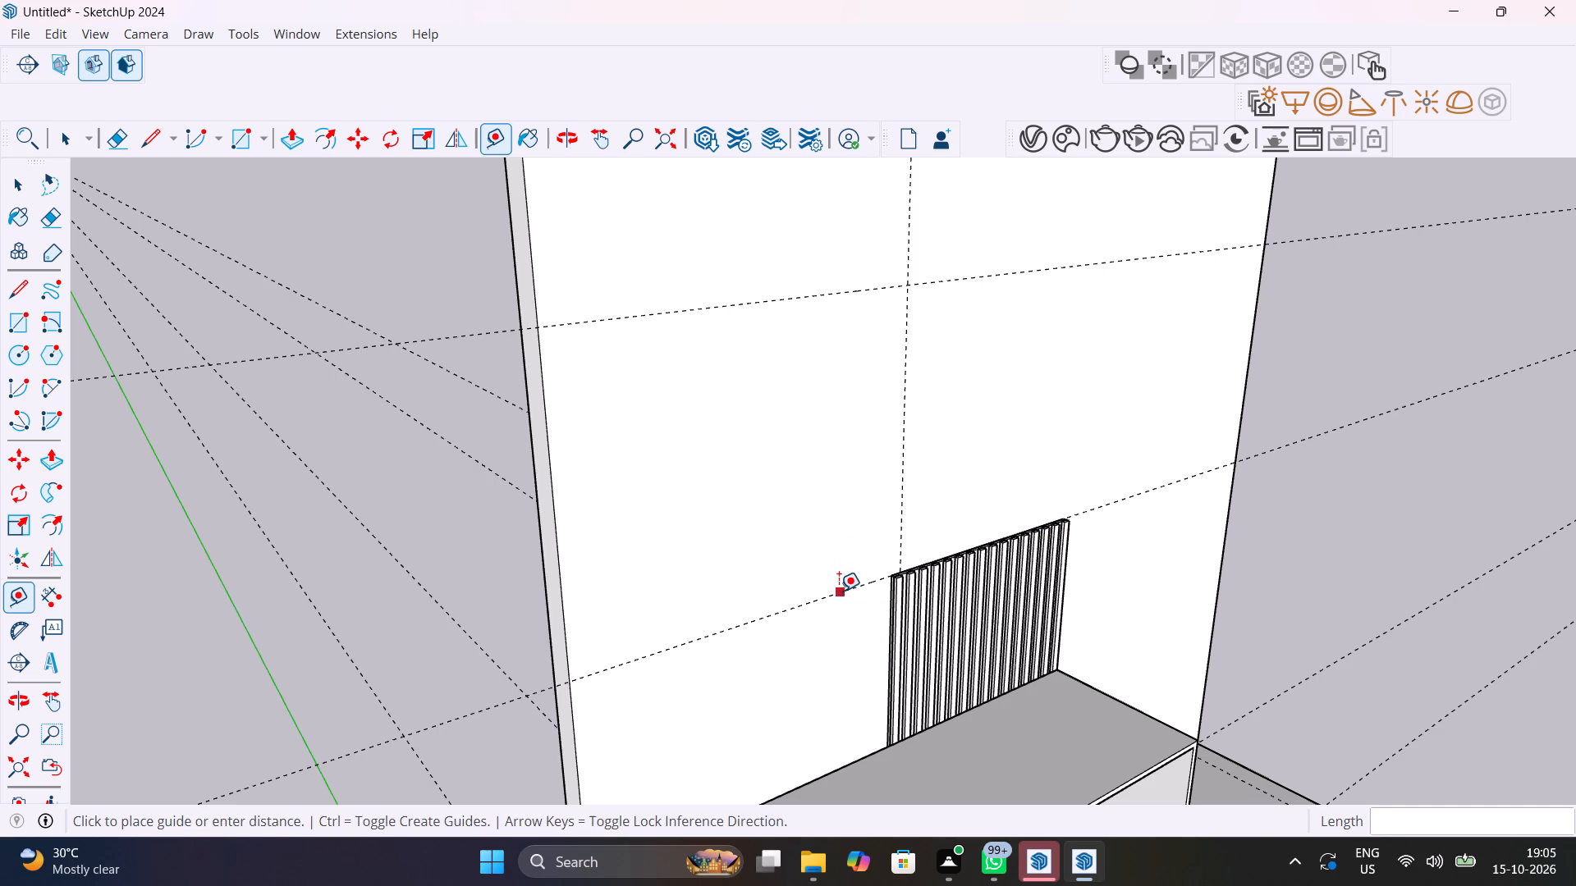
text(1')
key(Return)
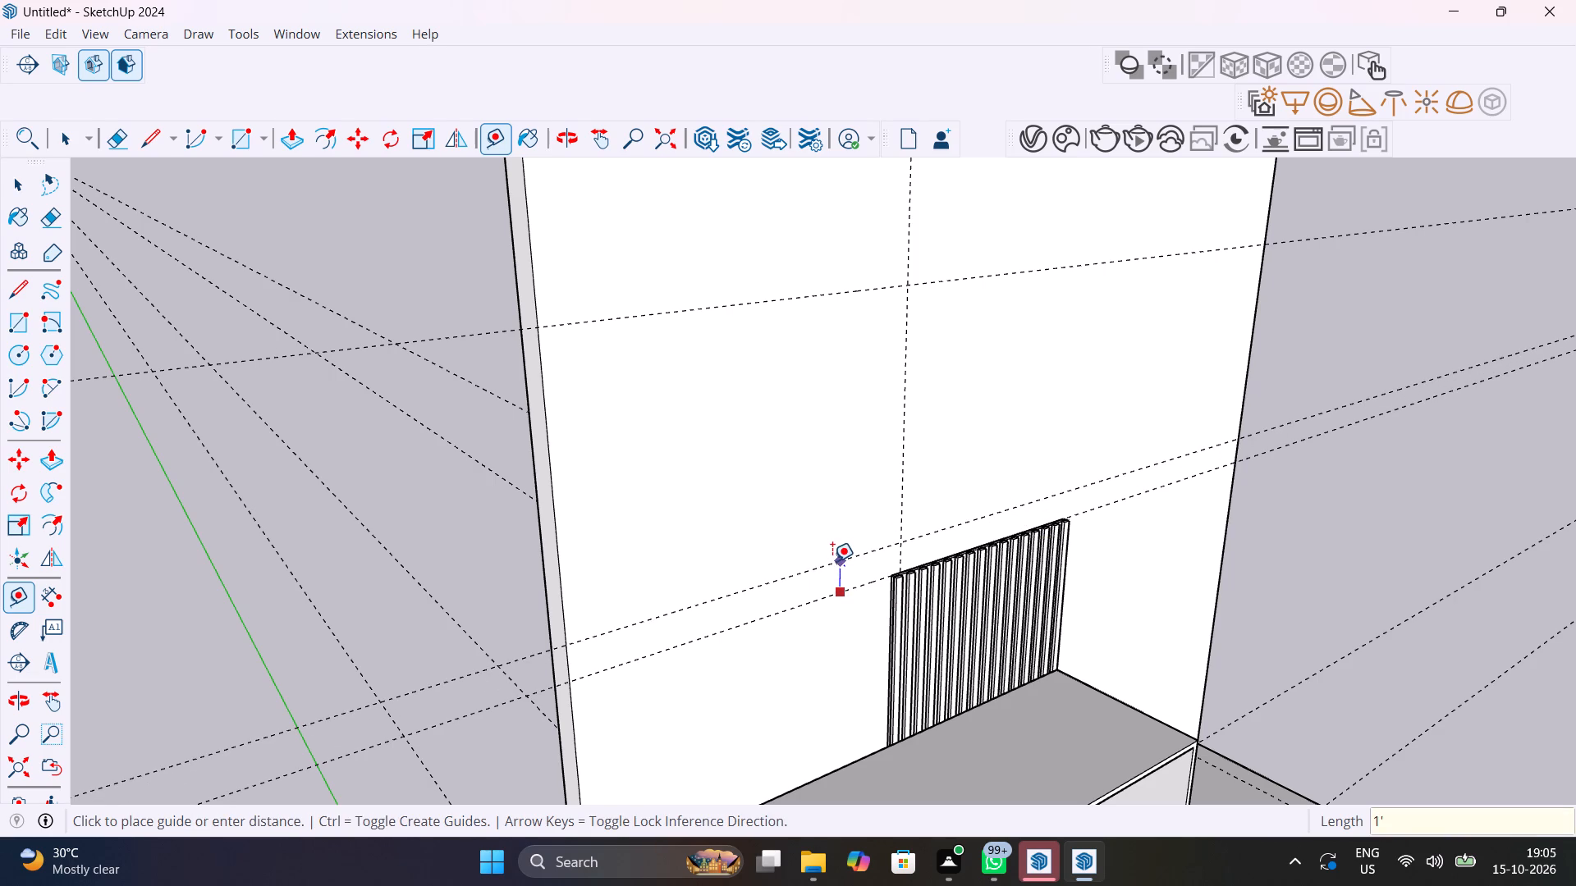
Draw a 6' 4" by 1' rectangle from the 1' guide at the wall's cabinet-side edge to the strip panel's far top corner.
scroll(864, 551, down, 5)
middle_drag(746, 529, 480, 465)
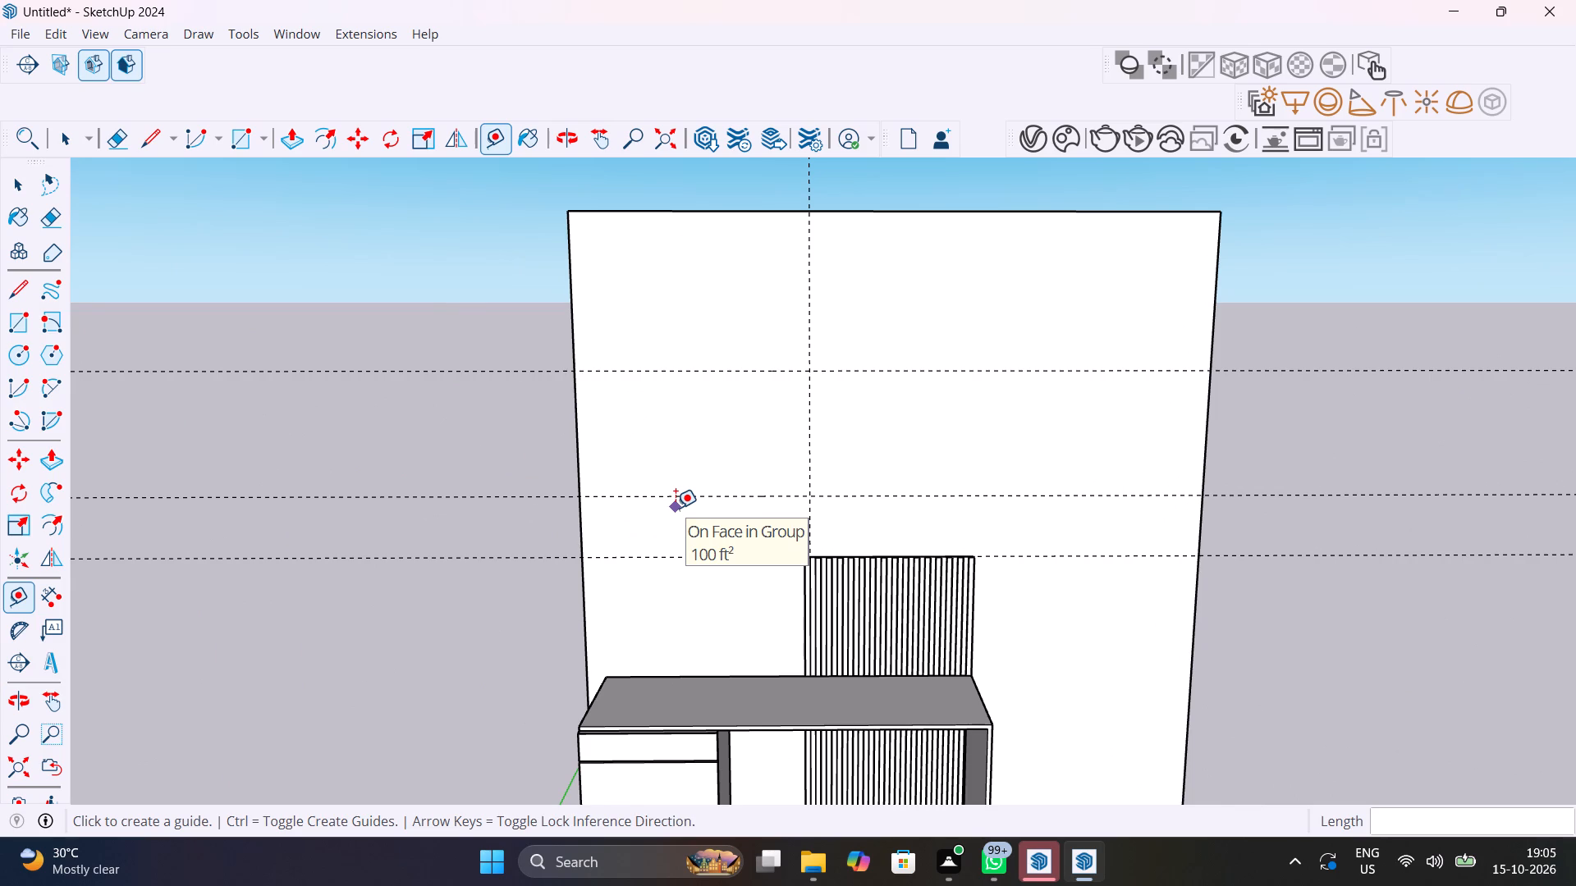
key(r)
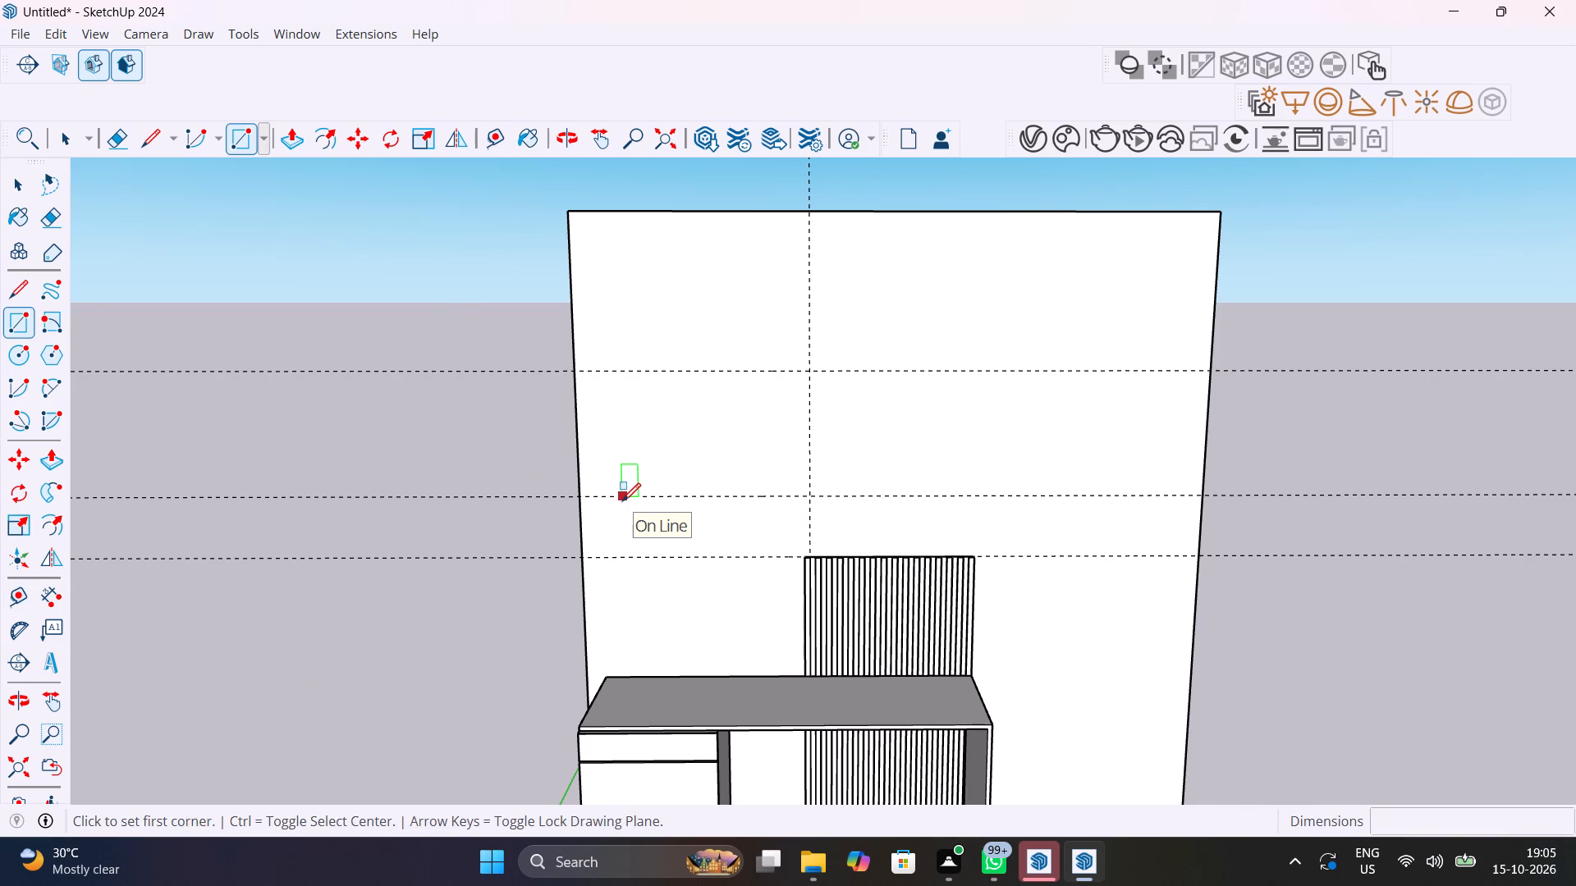
click(580, 501)
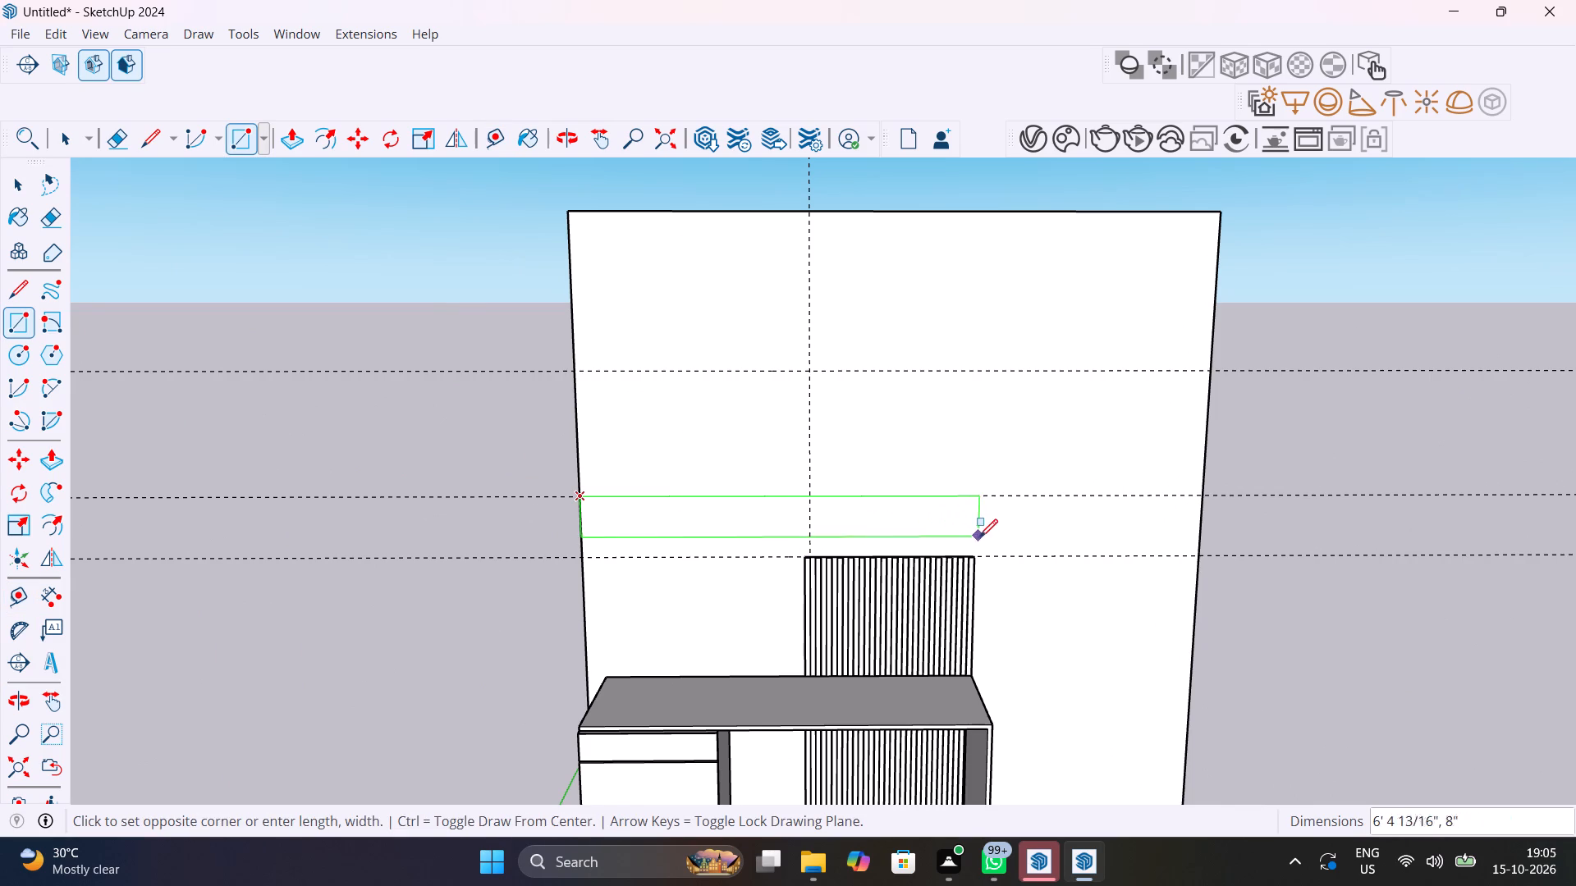
scroll(974, 553, up, 10)
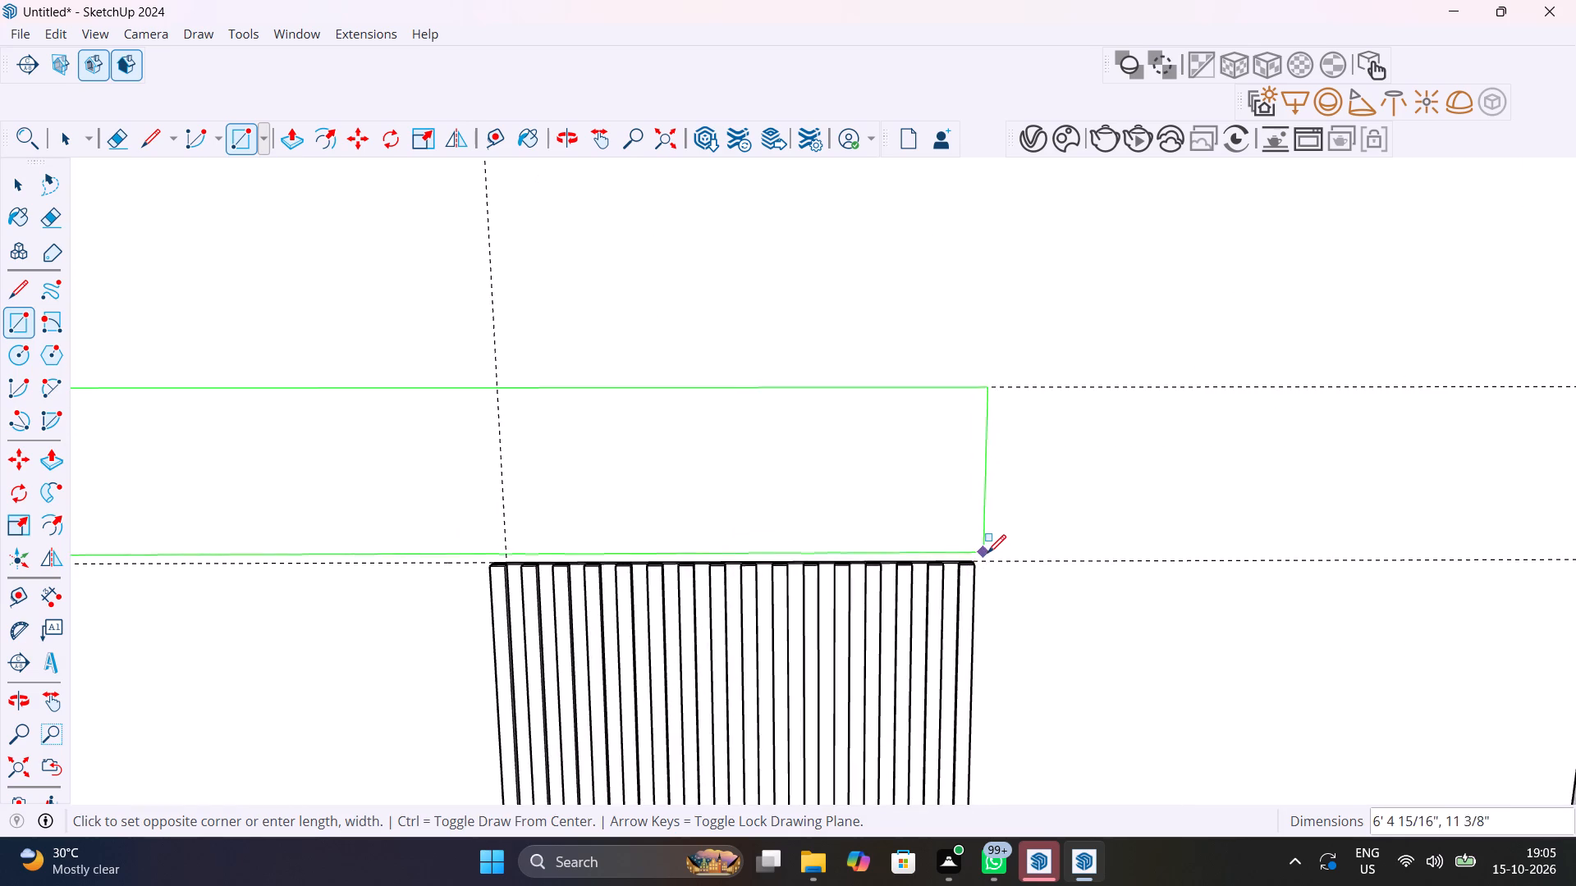
middle_drag(984, 552, 806, 546)
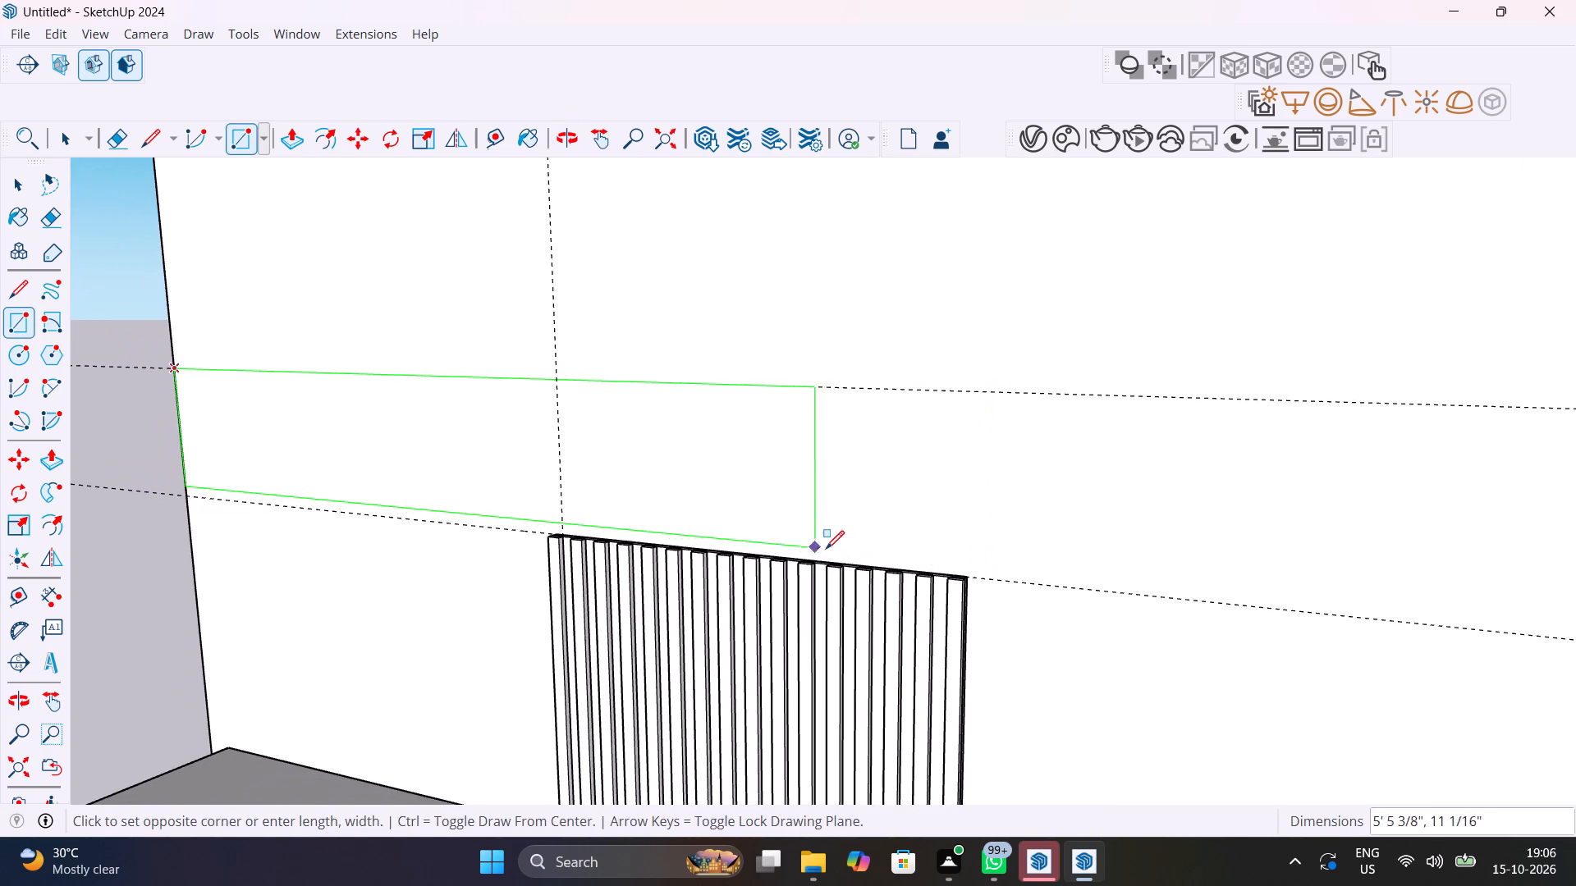
scroll(988, 551, down, 8)
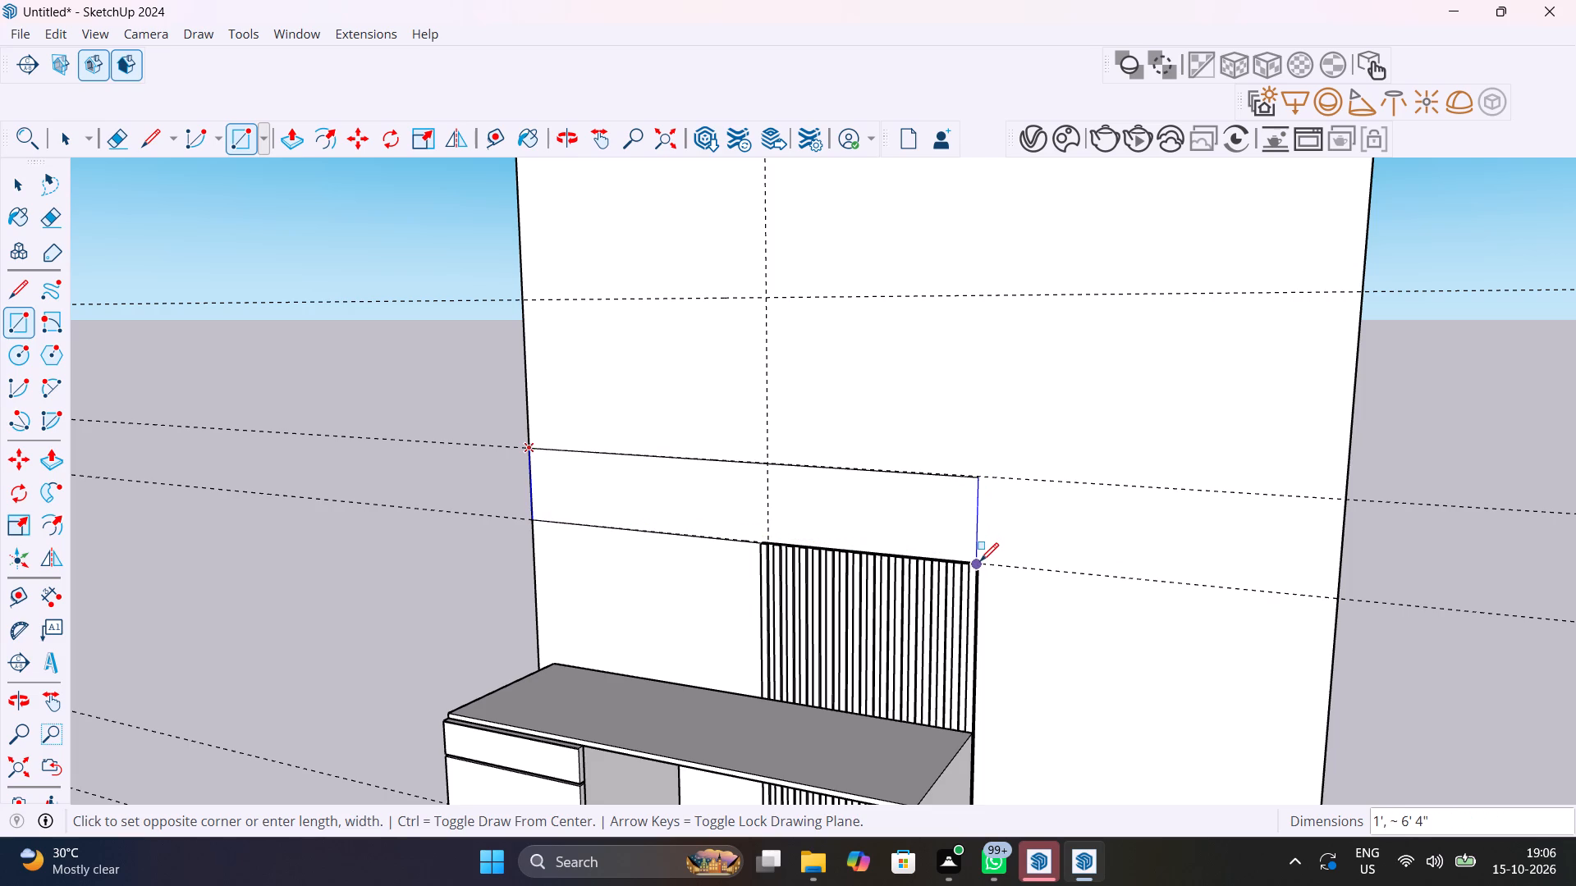
scroll(980, 561, up, 4)
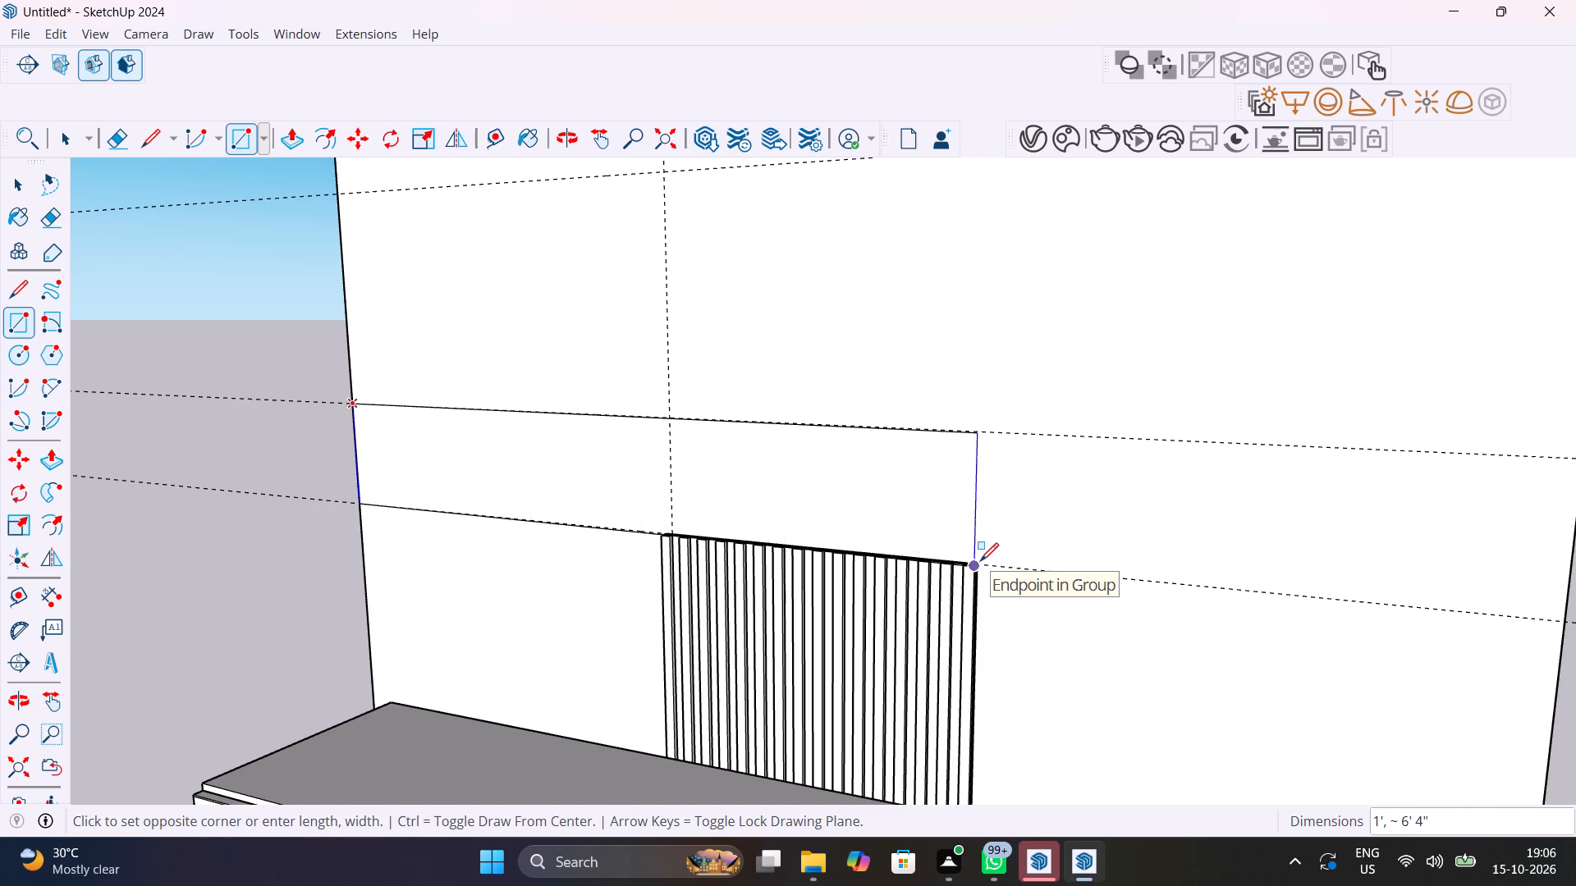
scroll(980, 561, up, 11)
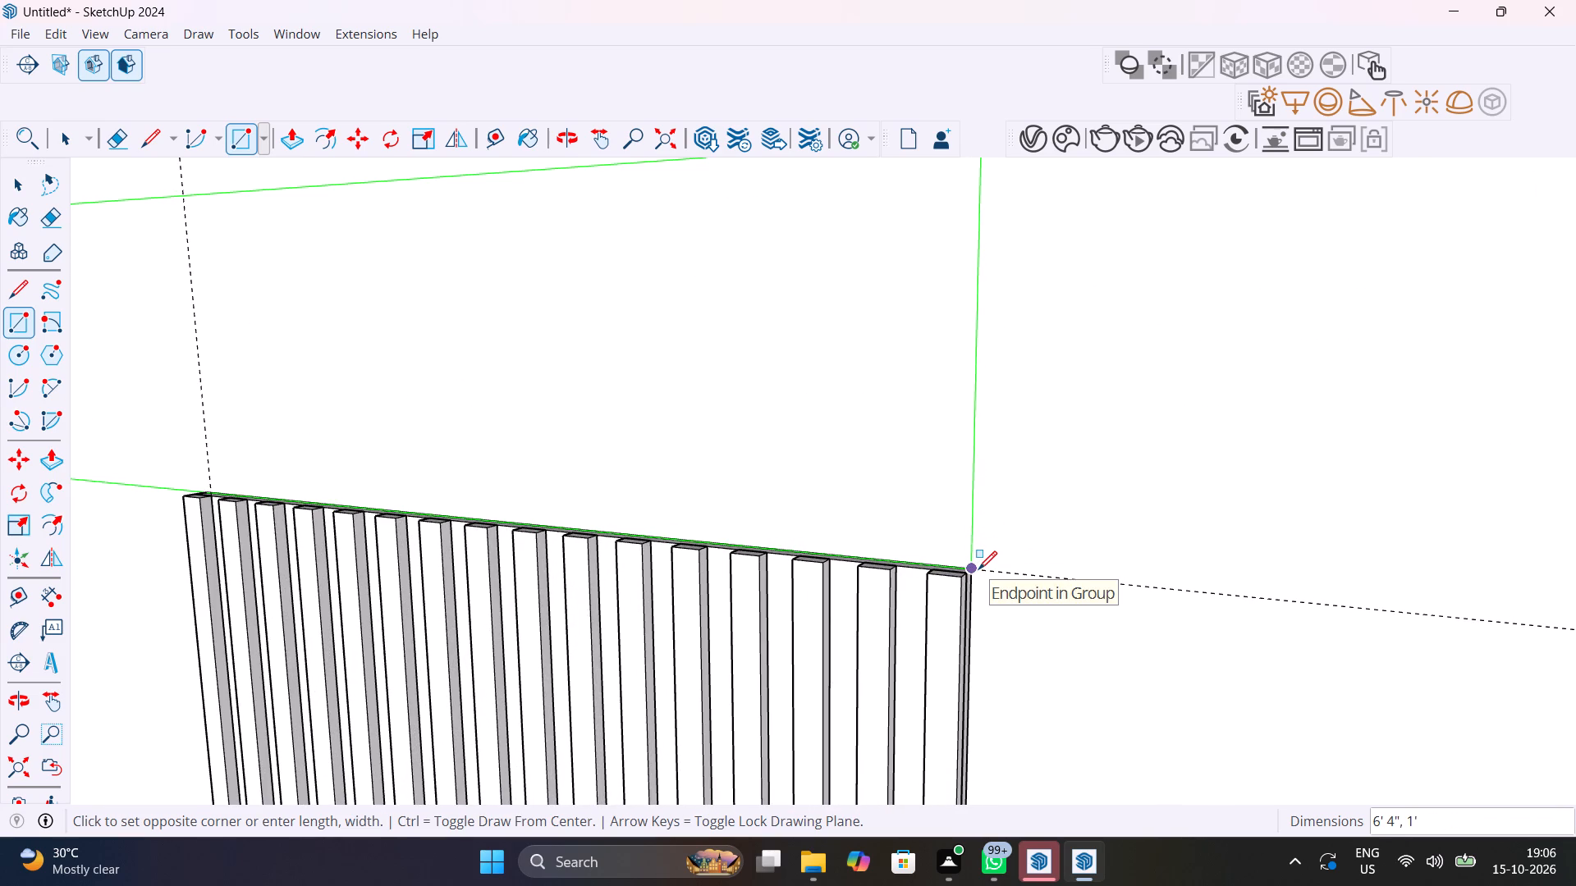
click(978, 569)
Push/Pull the rectangle above the strip panel 1' 6" outward from the wall into an overhead box.
scroll(1010, 571, down, 18)
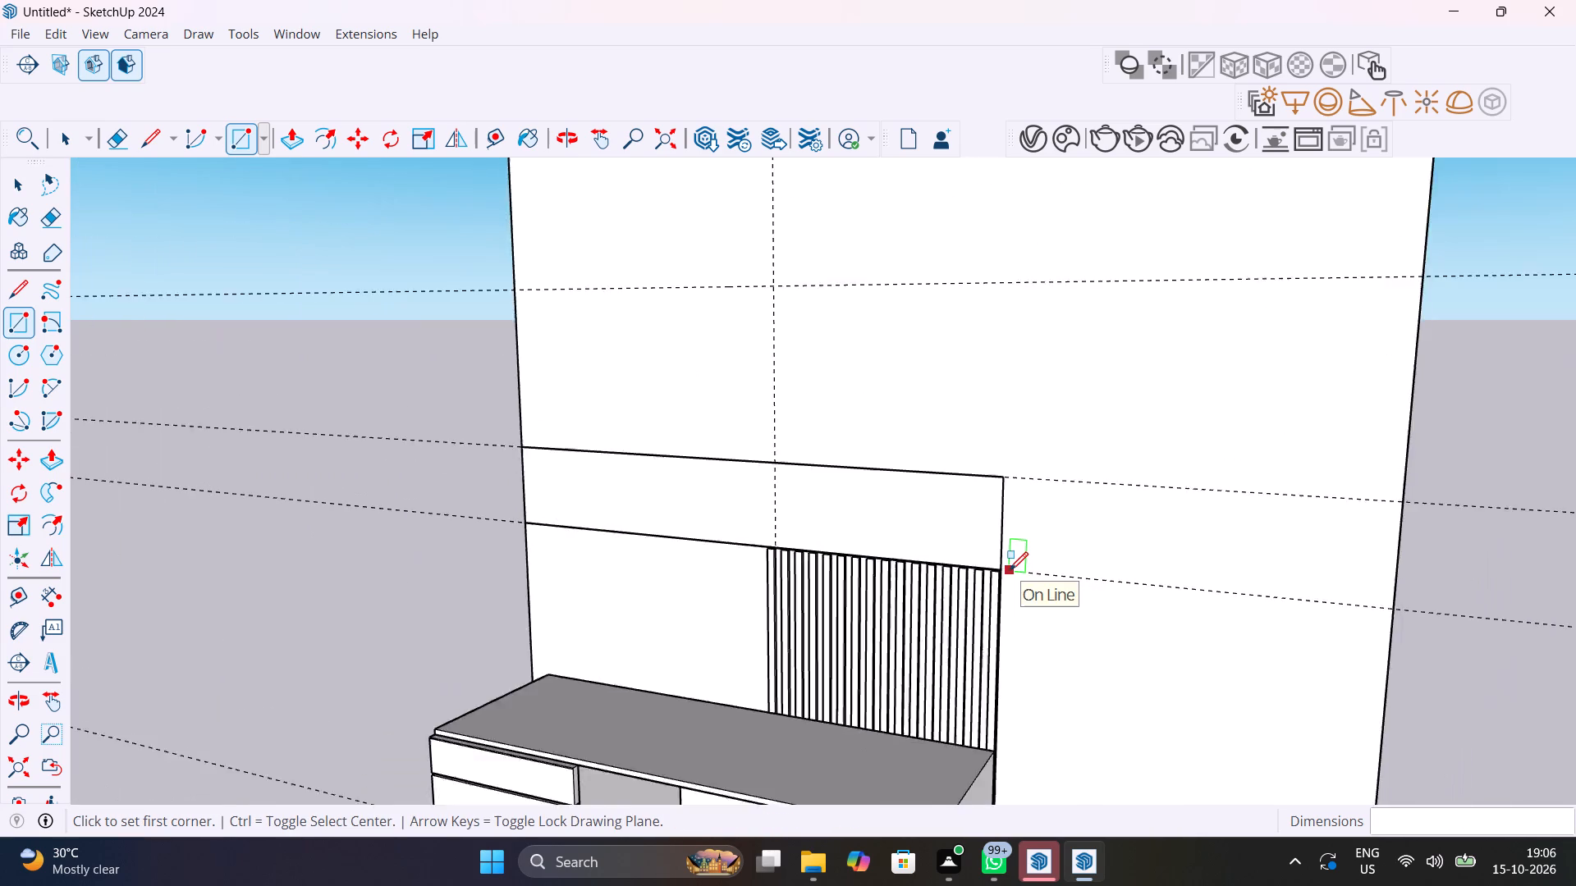
scroll(1010, 570, down, 6)
middle_drag(998, 591, 1122, 582)
key(space)
middle_drag(910, 560, 1088, 561)
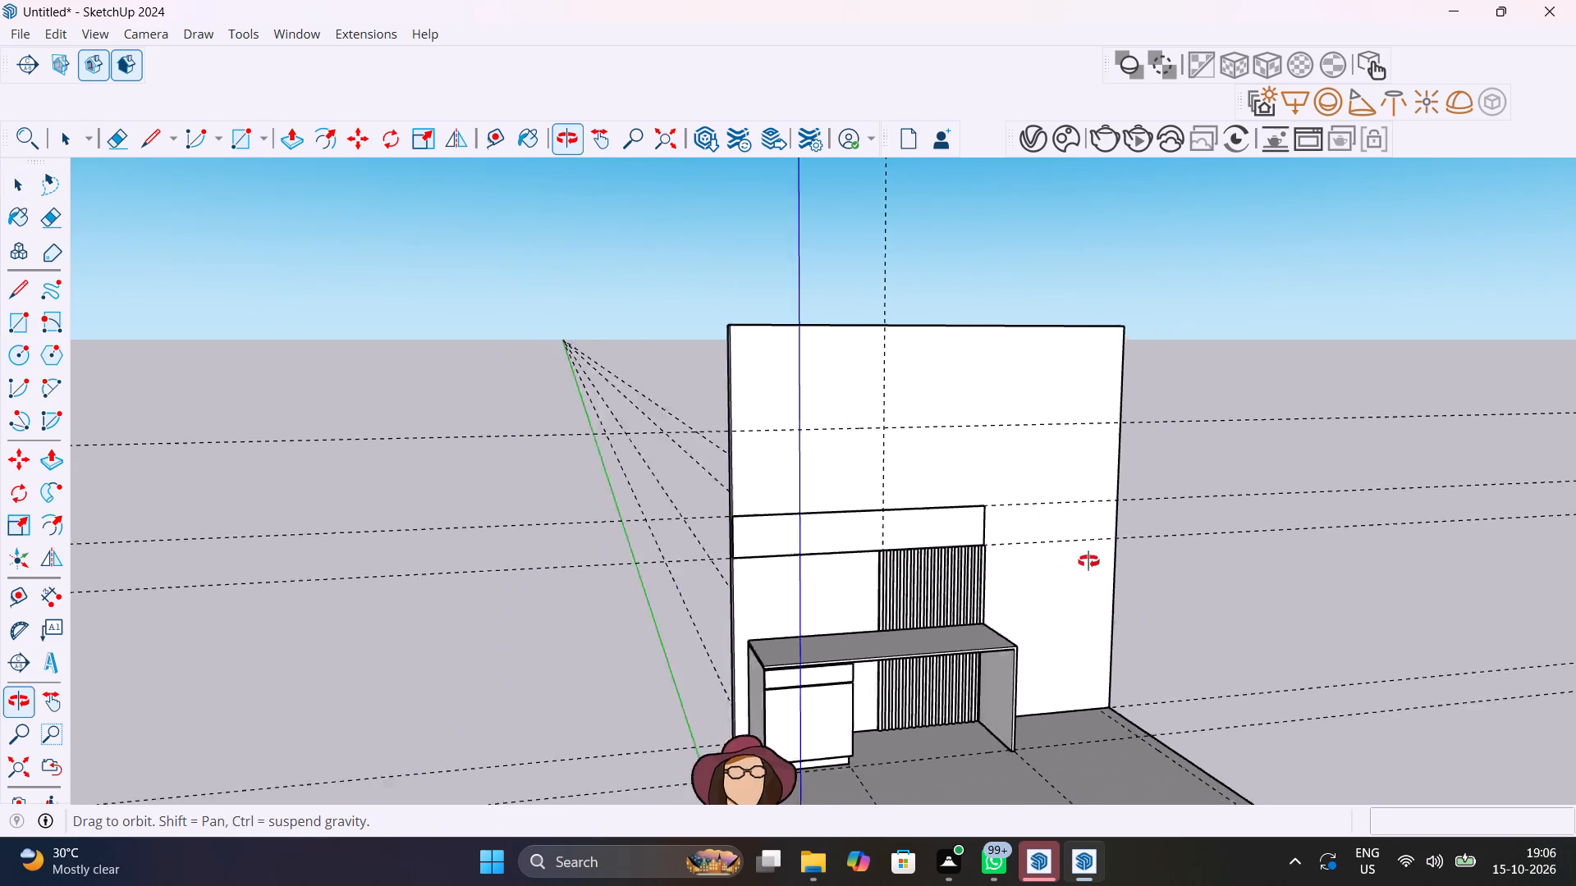
middle_drag(1088, 561, 1115, 561)
click(839, 541)
middle_drag(839, 541, 918, 555)
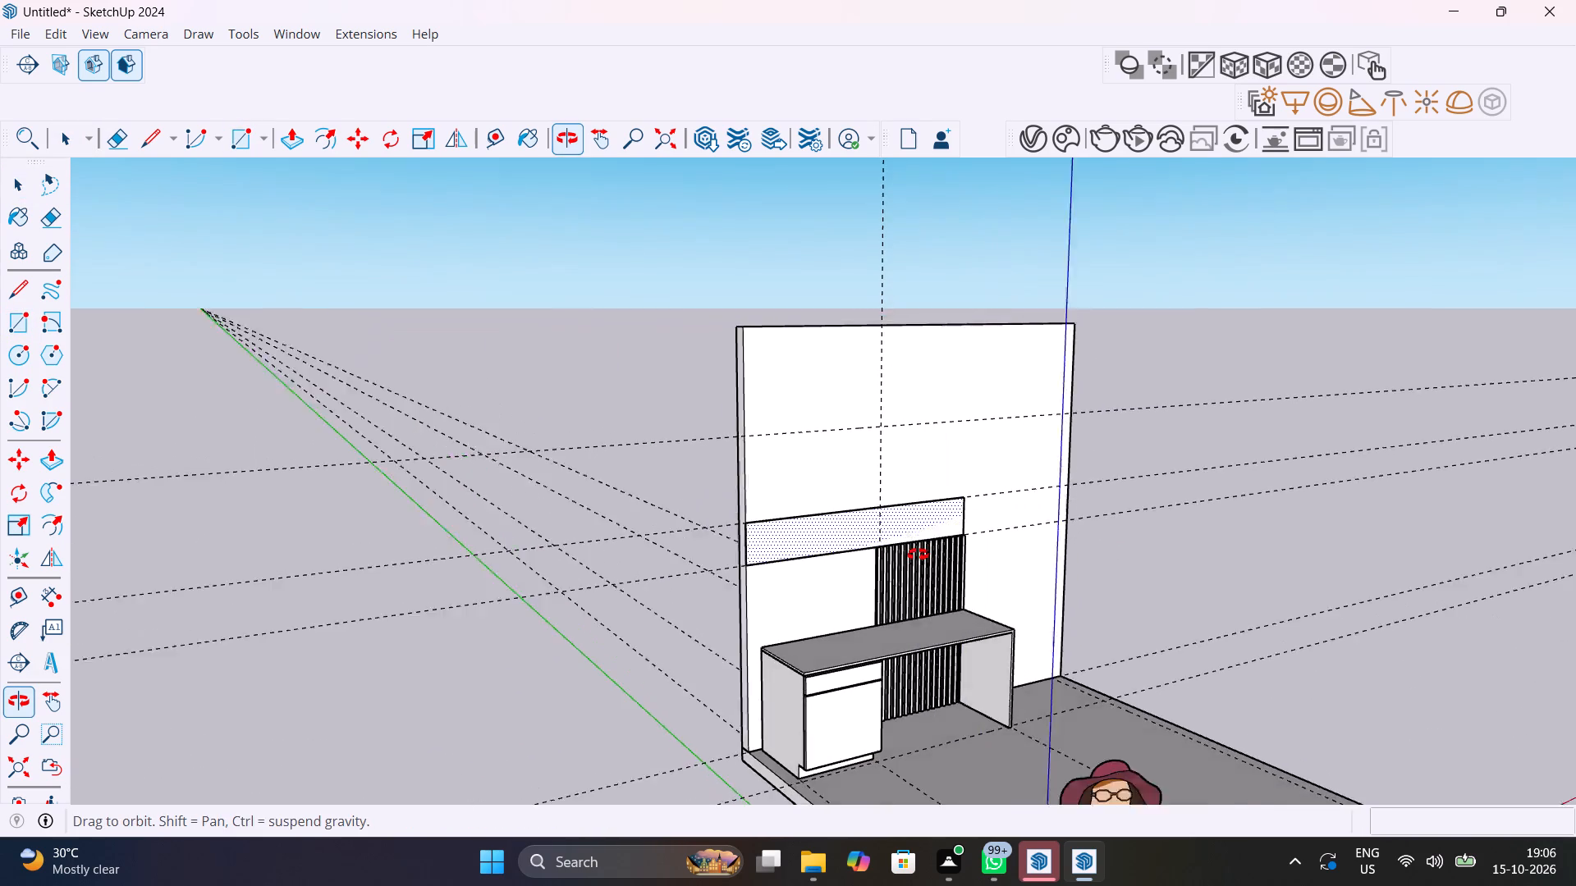
middle_drag(918, 555, 958, 555)
key(p)
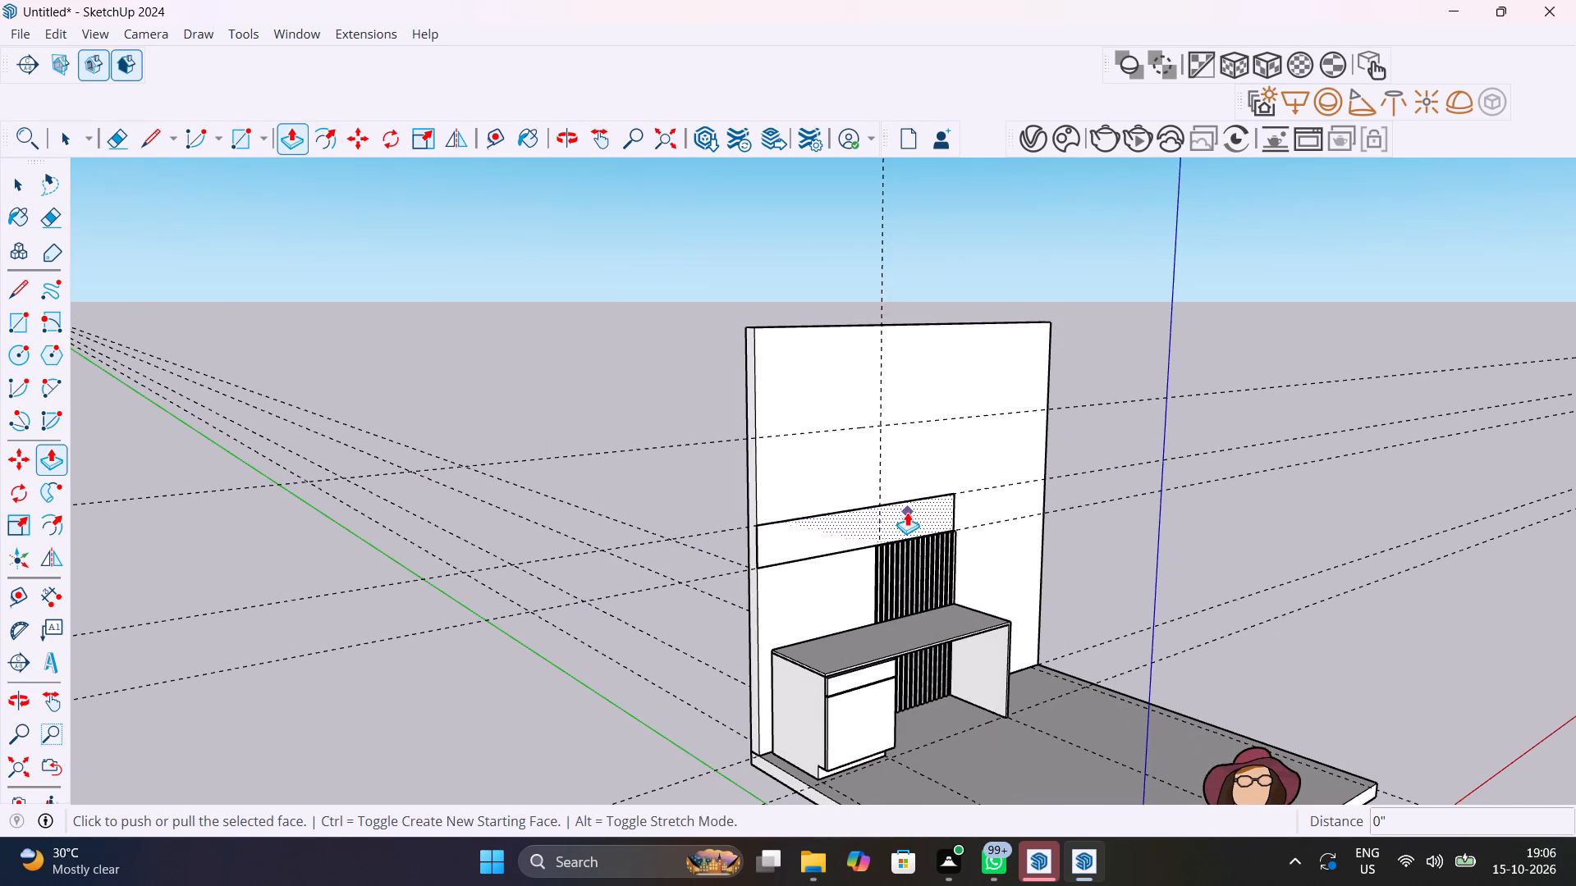
click(907, 512)
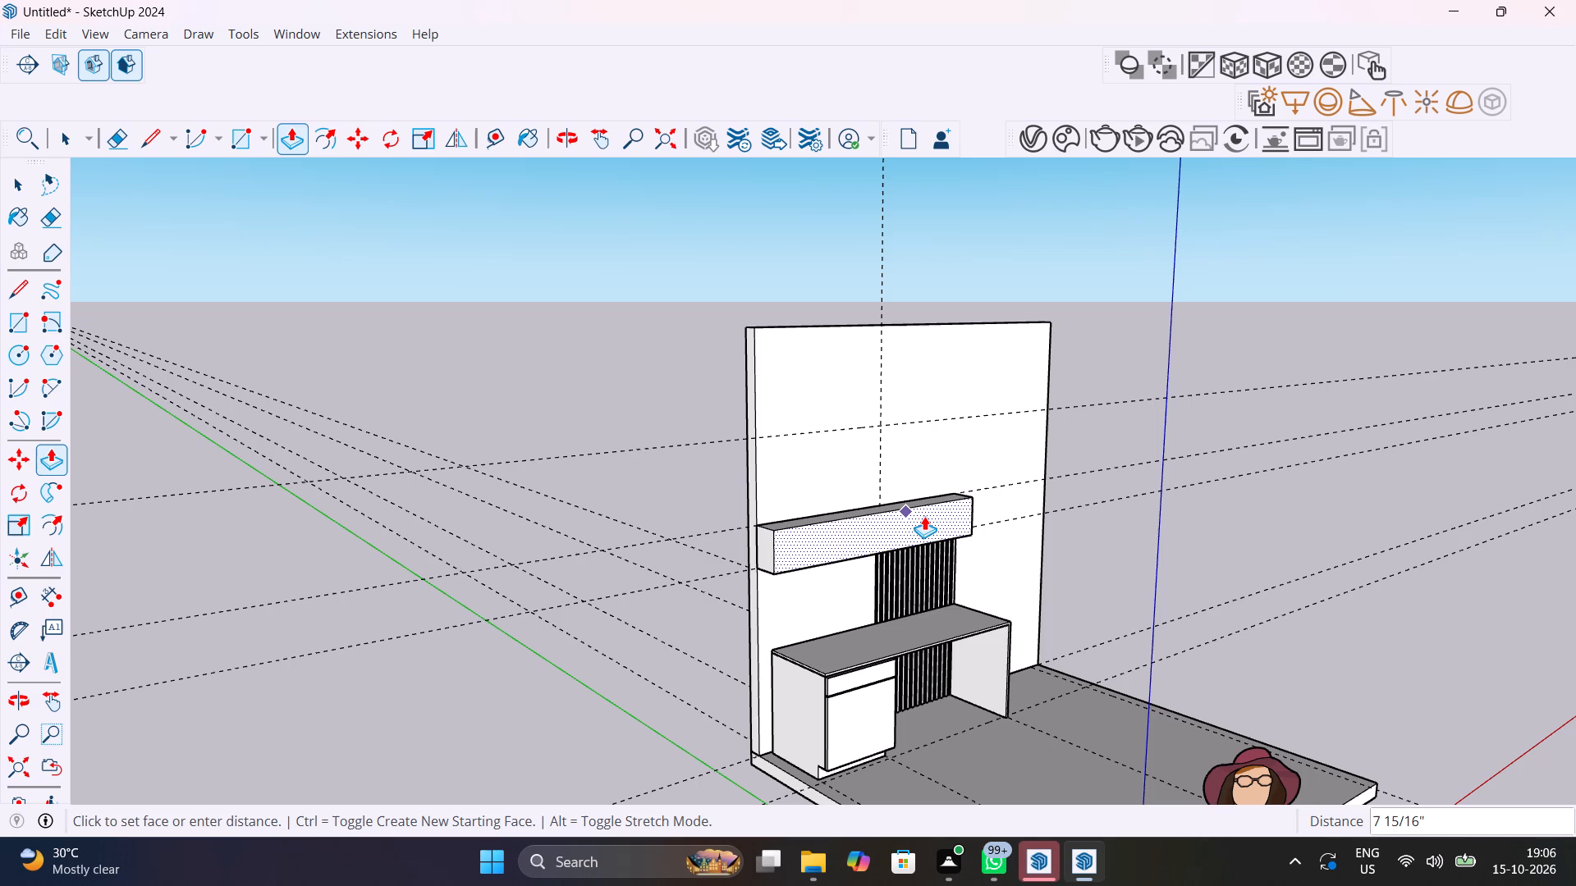
text(1'6")
key(Return)
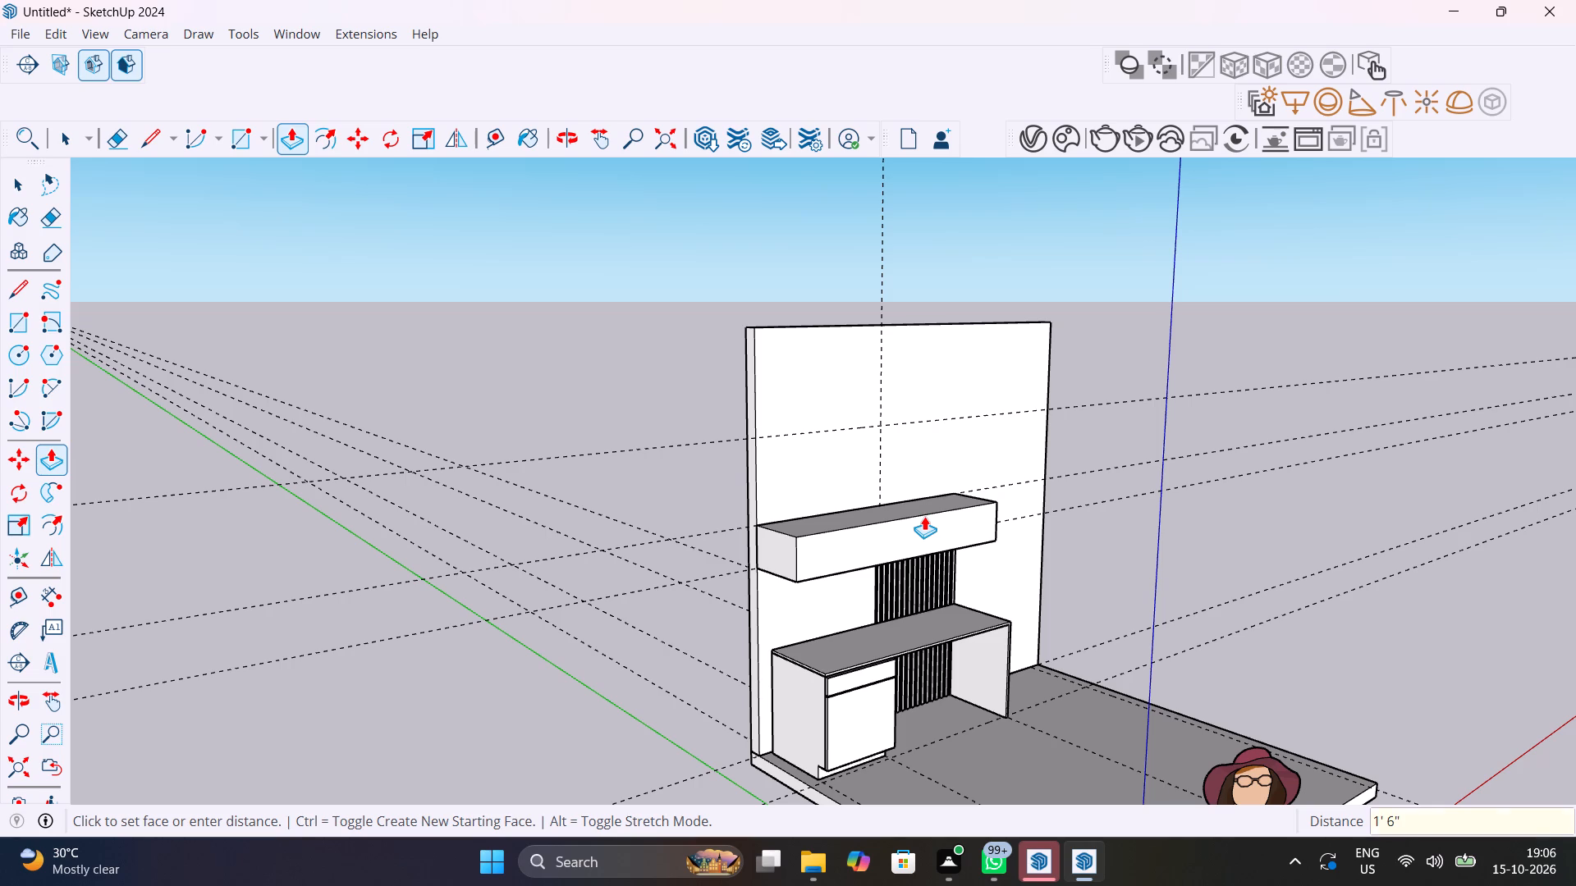
key(space)
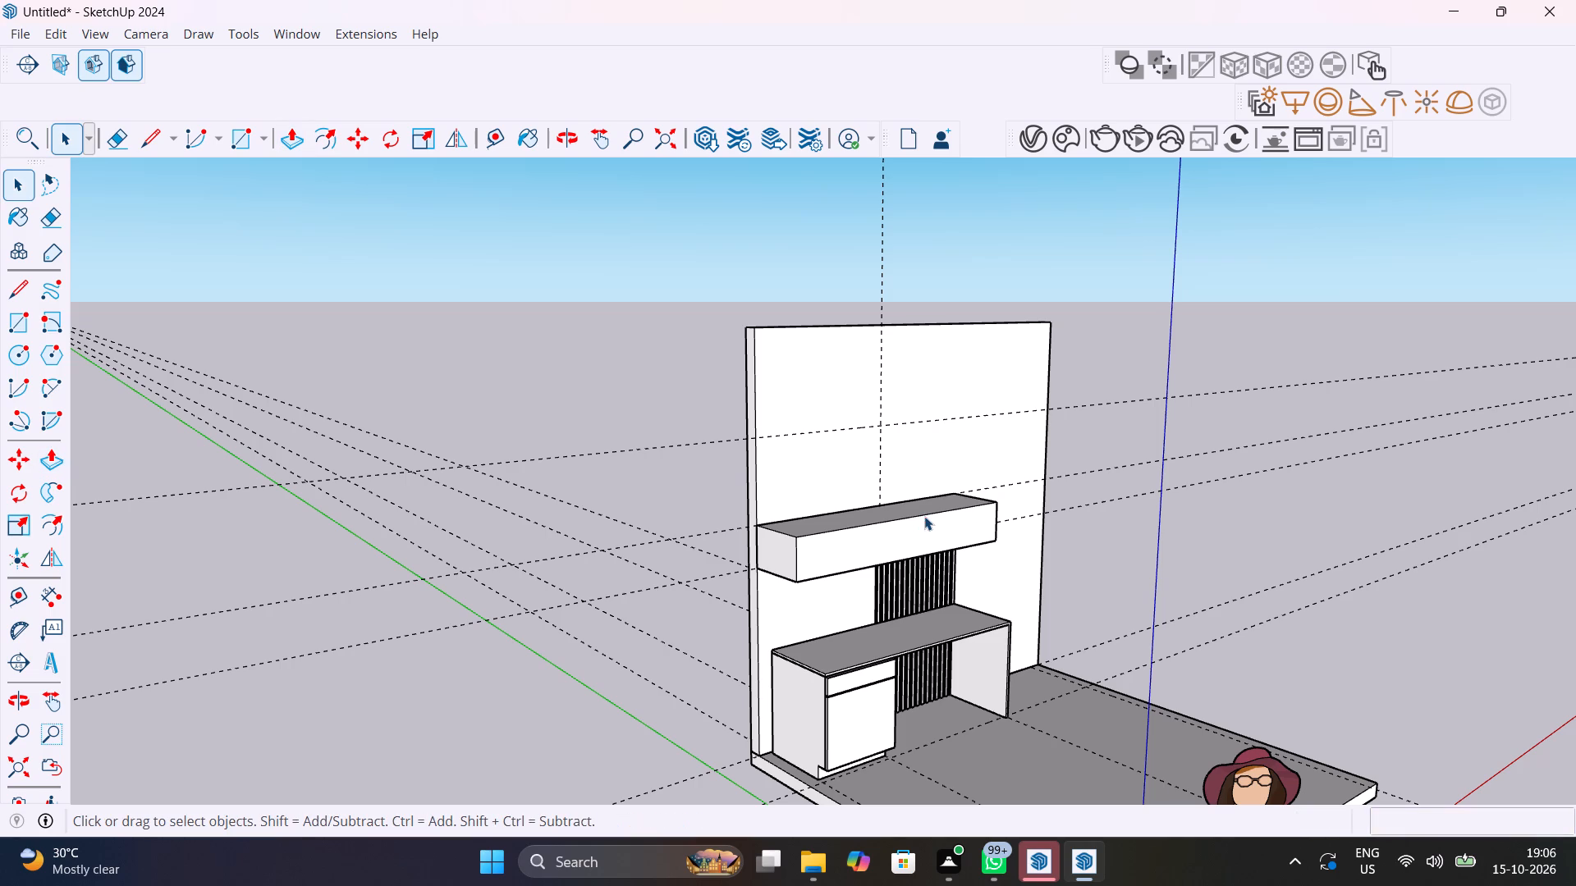
Make the whole overhead box a group.
scroll(896, 519, up, 4)
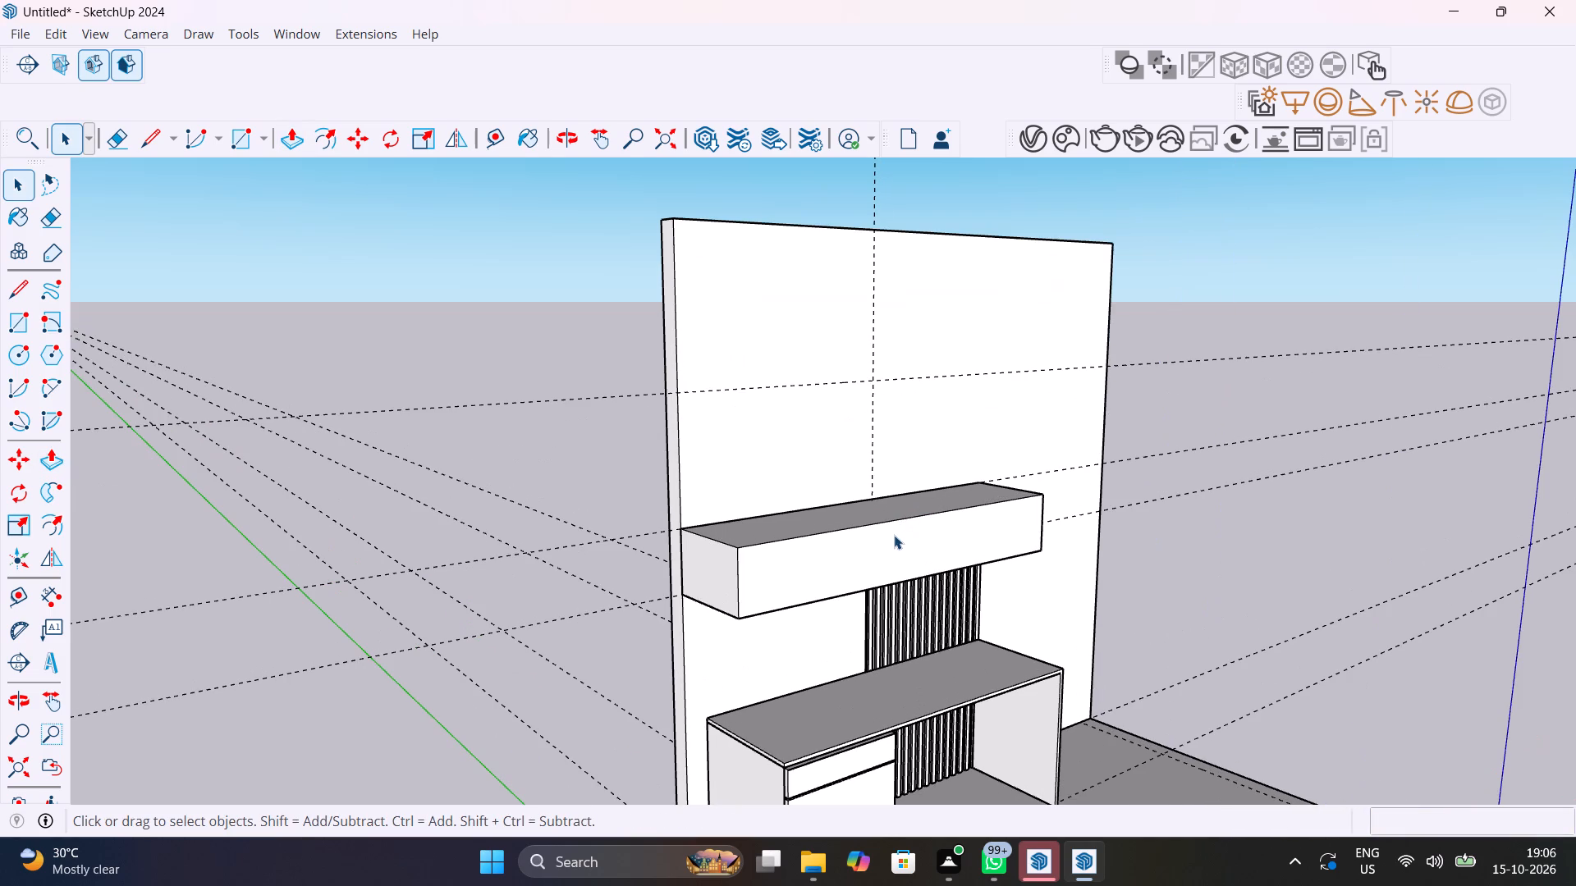
triple_click(894, 535)
click(894, 535)
right_click(894, 535)
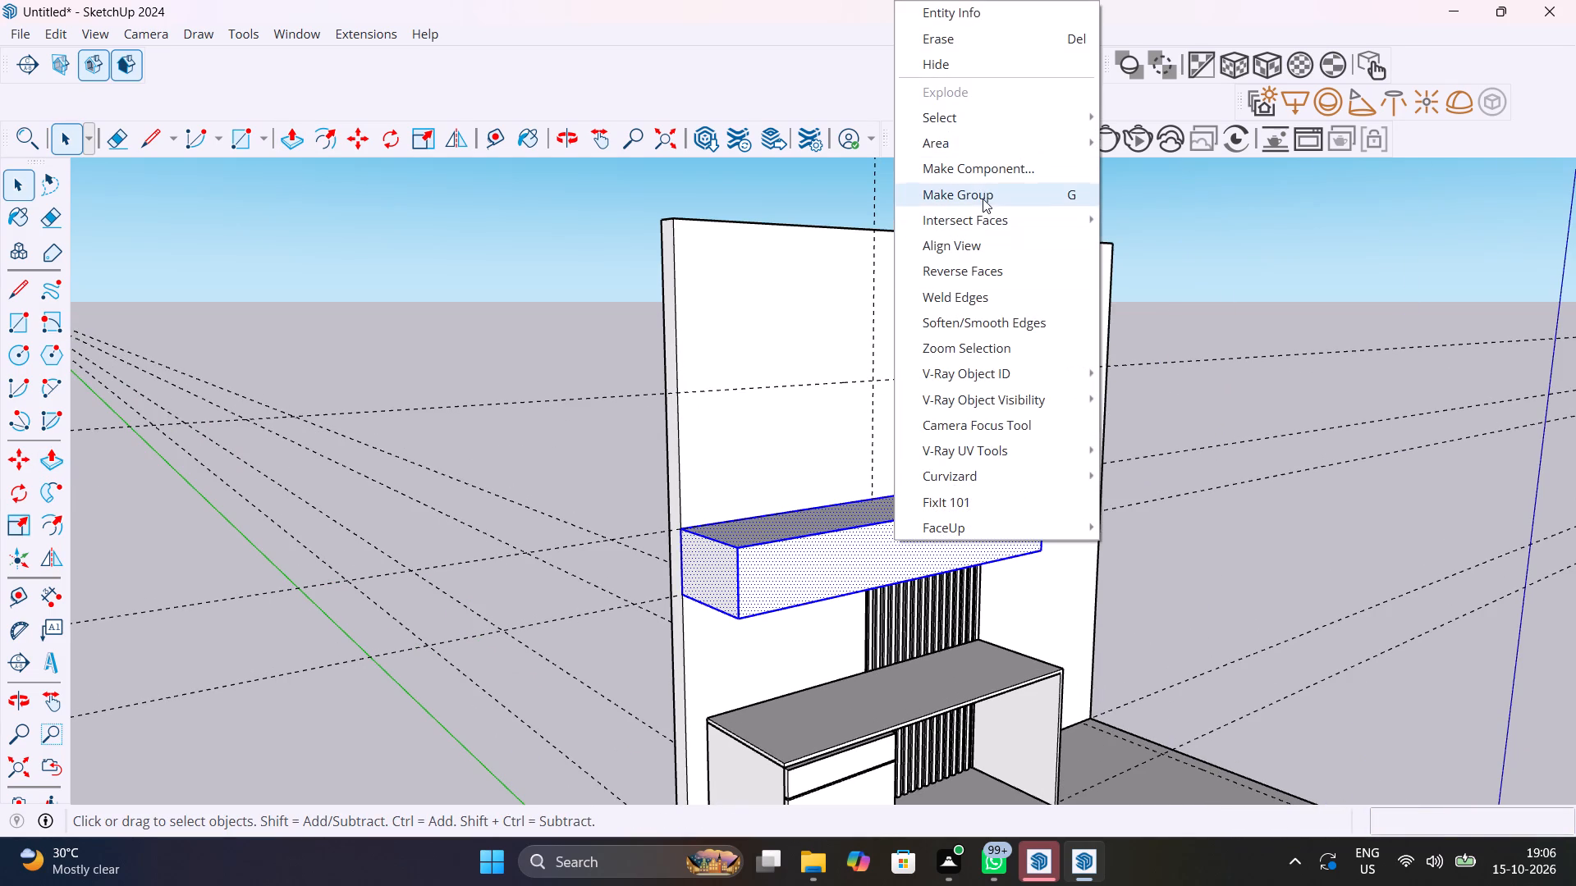
click(983, 199)
click(617, 310)
Open the overhead box group and offset its front face's outline inward by about 1 5/8".
scroll(623, 354, down, 3)
middle_drag(708, 426, 680, 461)
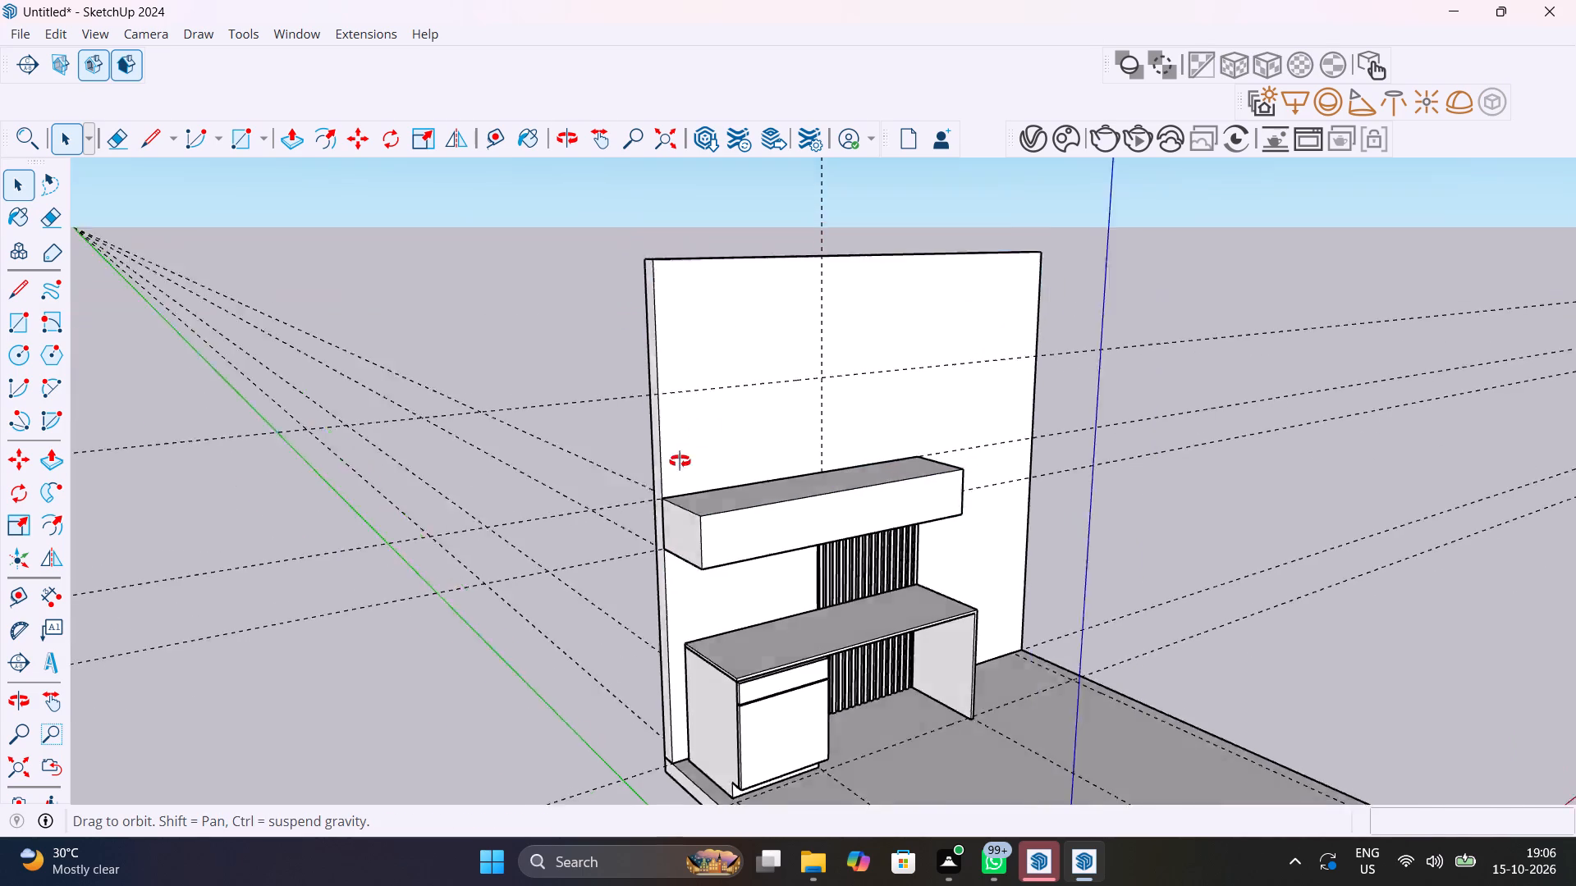
middle_drag(680, 461, 519, 486)
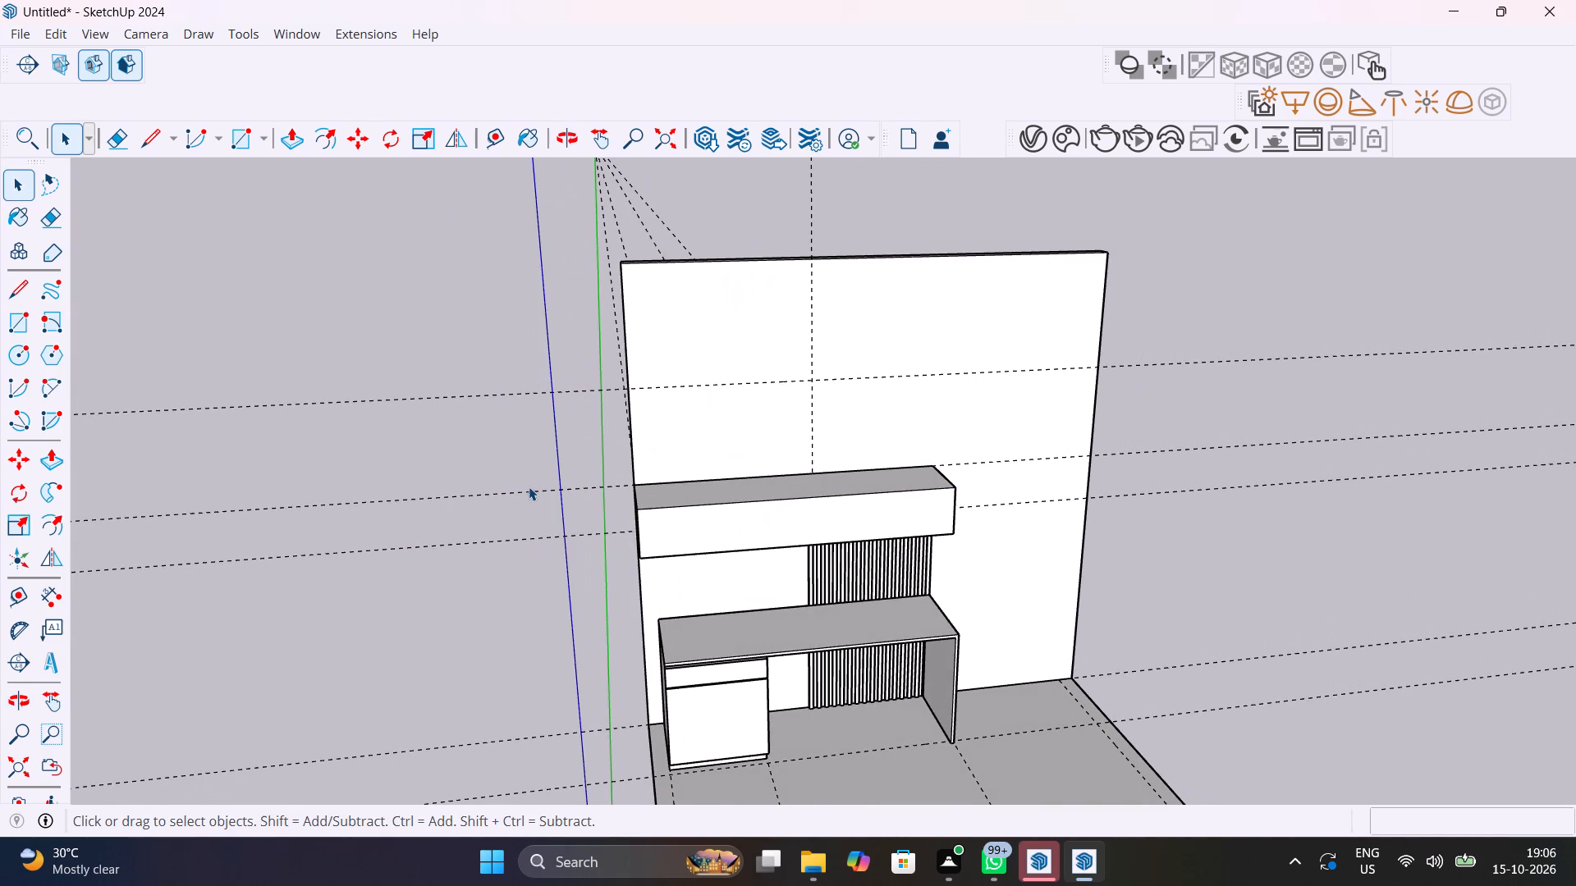
scroll(696, 514, up, 3)
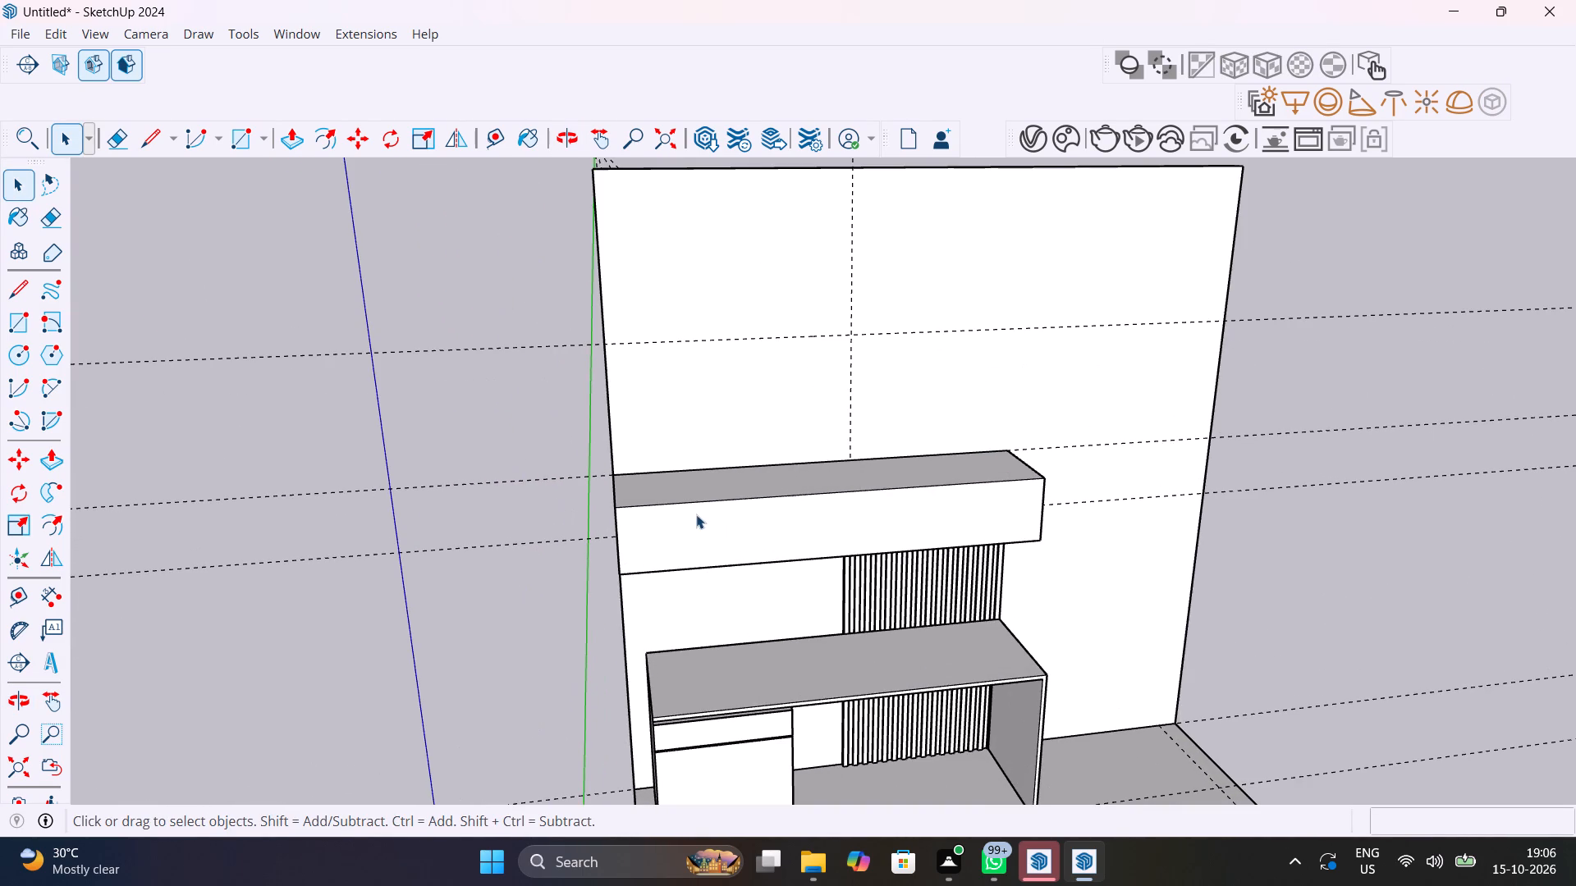
click(696, 514)
double_click(696, 514)
click(712, 532)
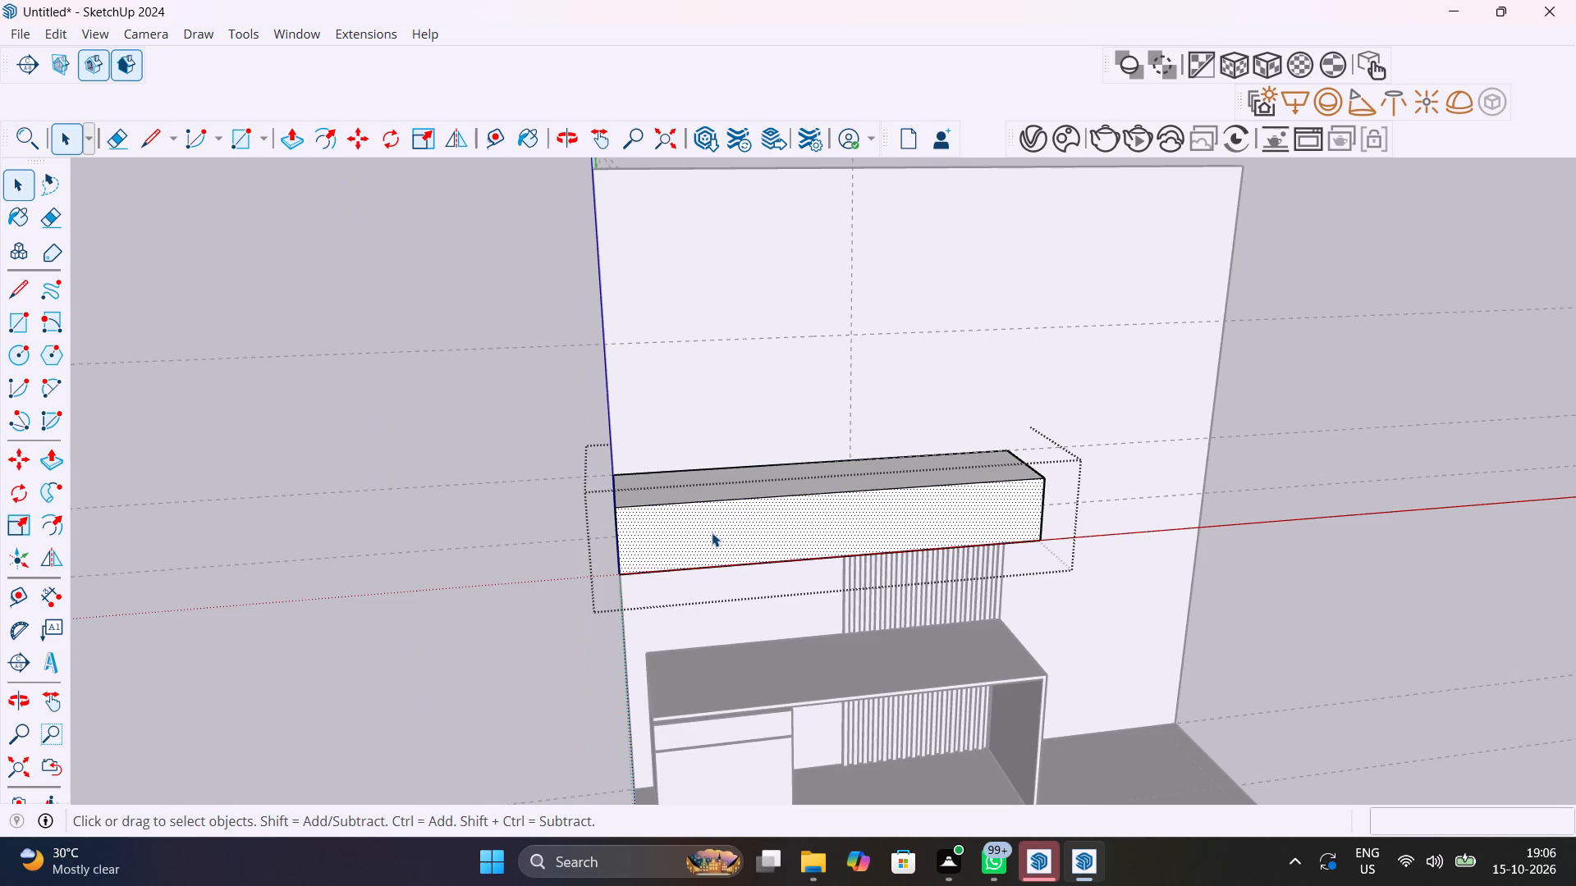
key(f)
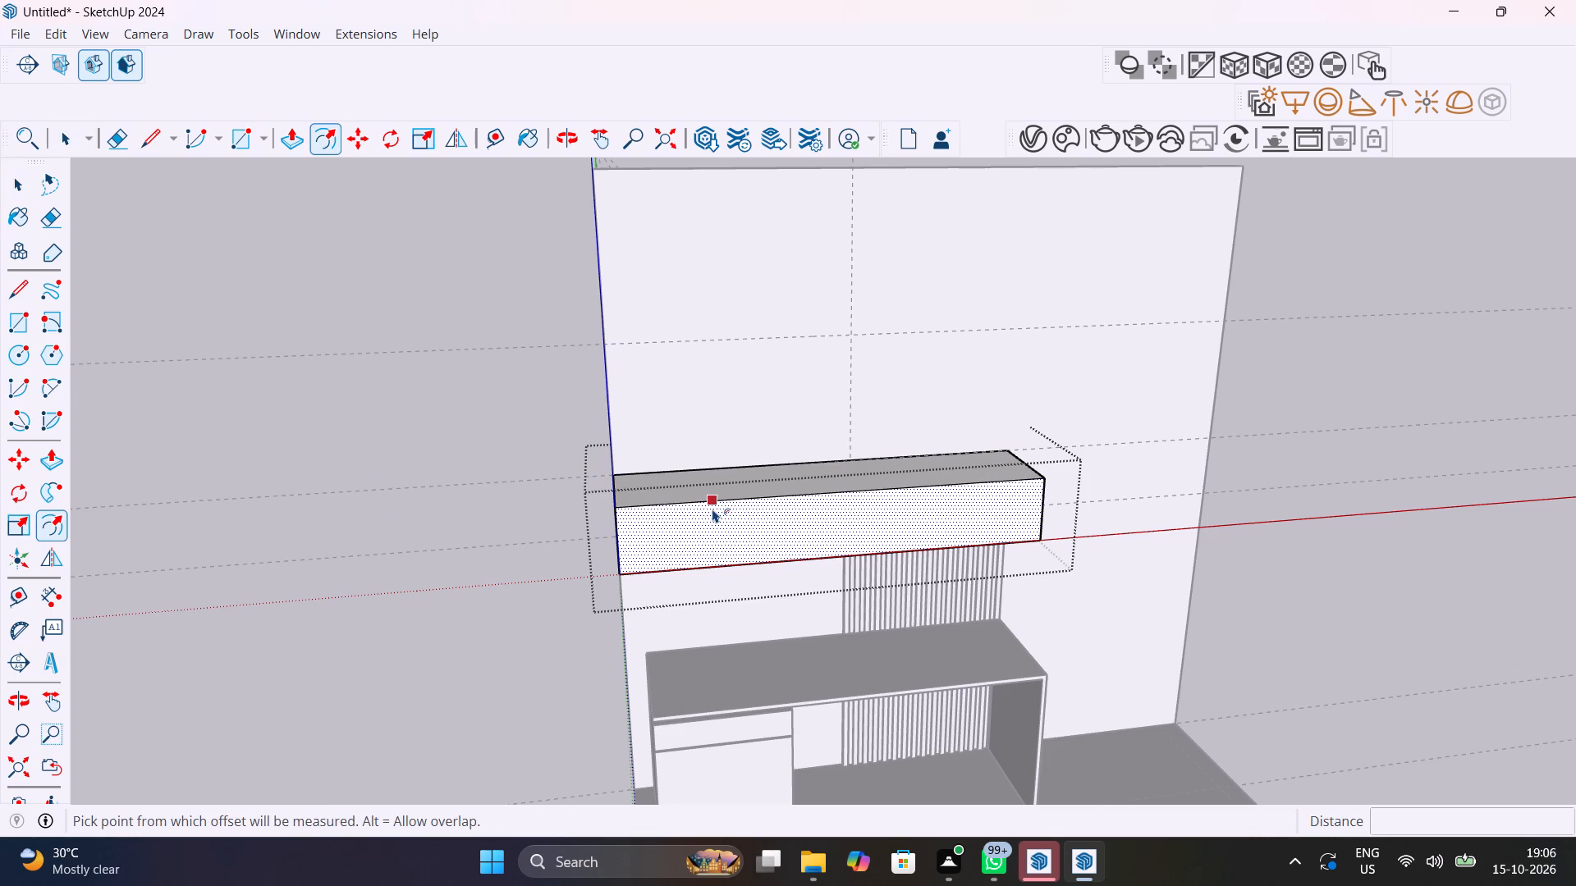
click(712, 509)
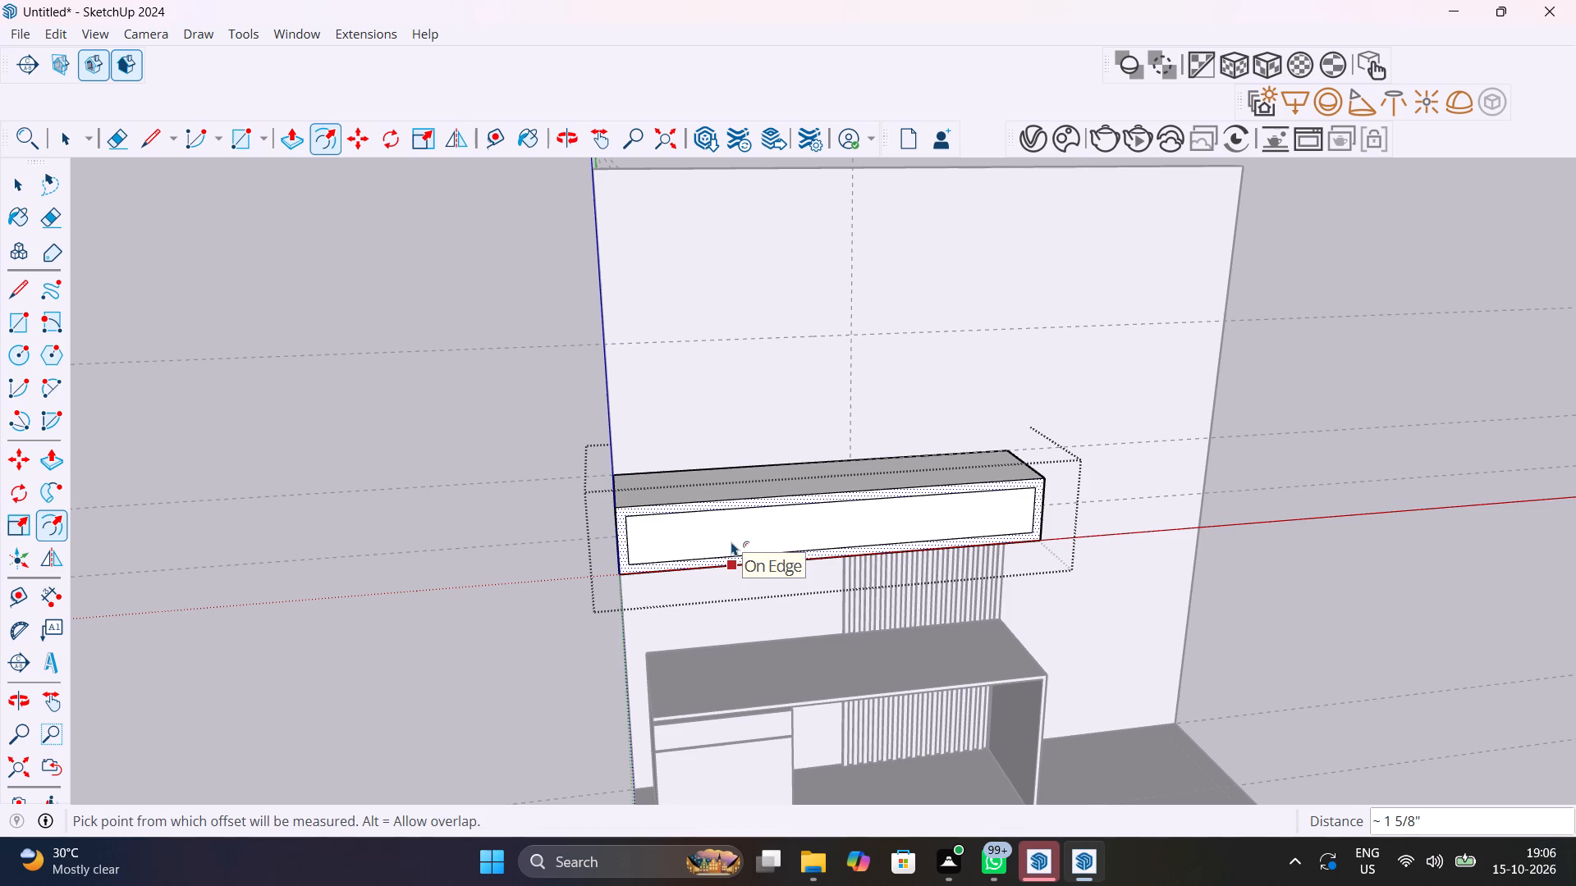
key(space)
Push the inner front face of the overhead box 1' 4" inward to hollow out an open shelf.
click(732, 523)
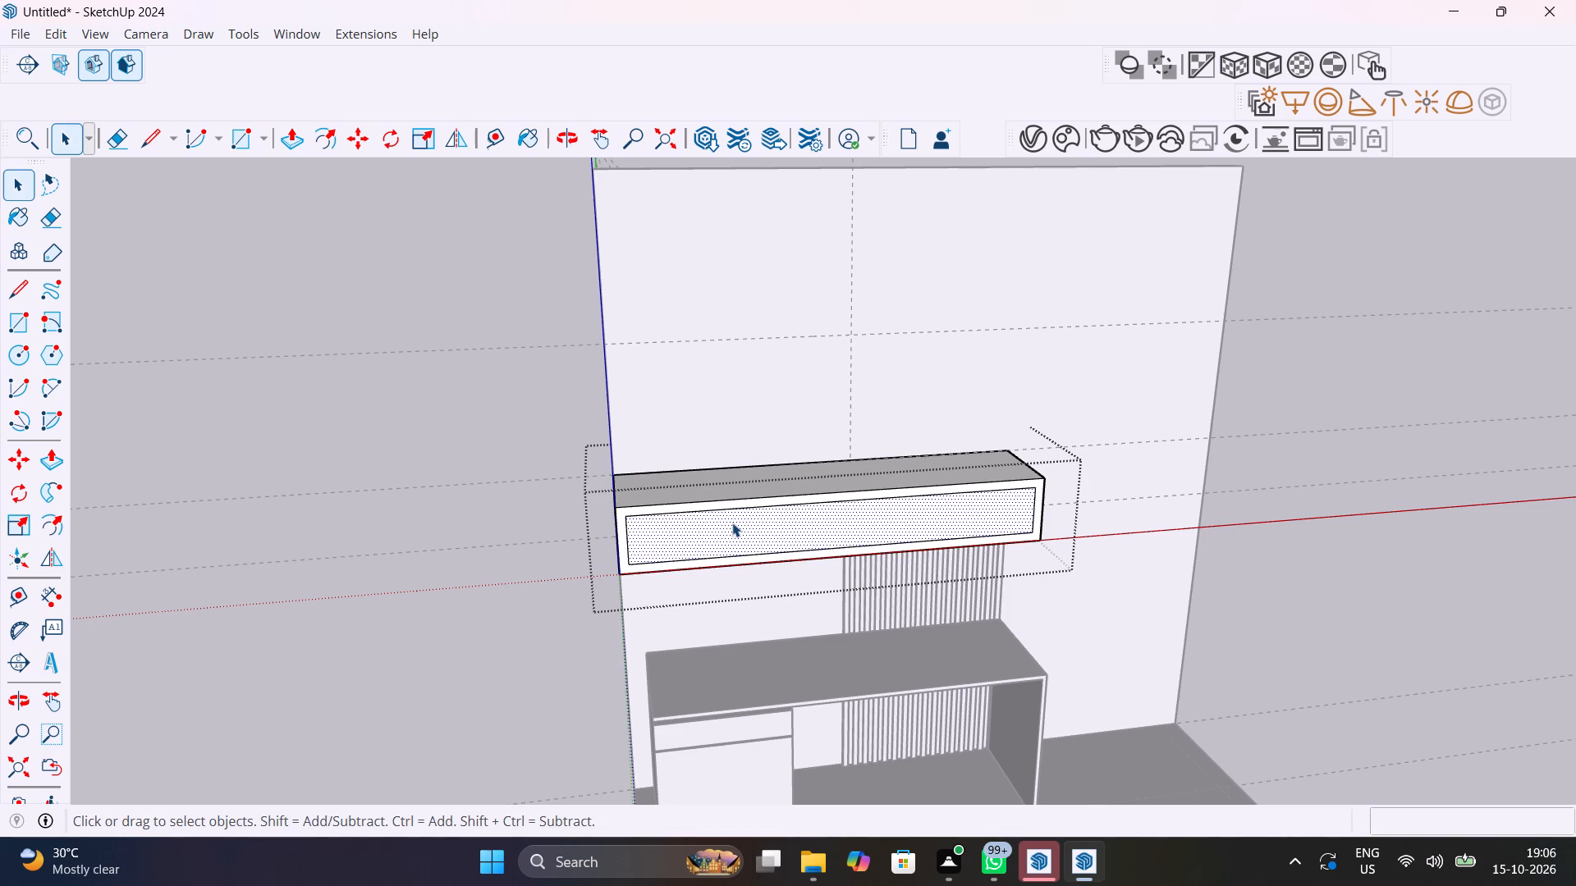
key(p)
middle_drag(693, 566, 915, 557)
scroll(917, 558, up, 1)
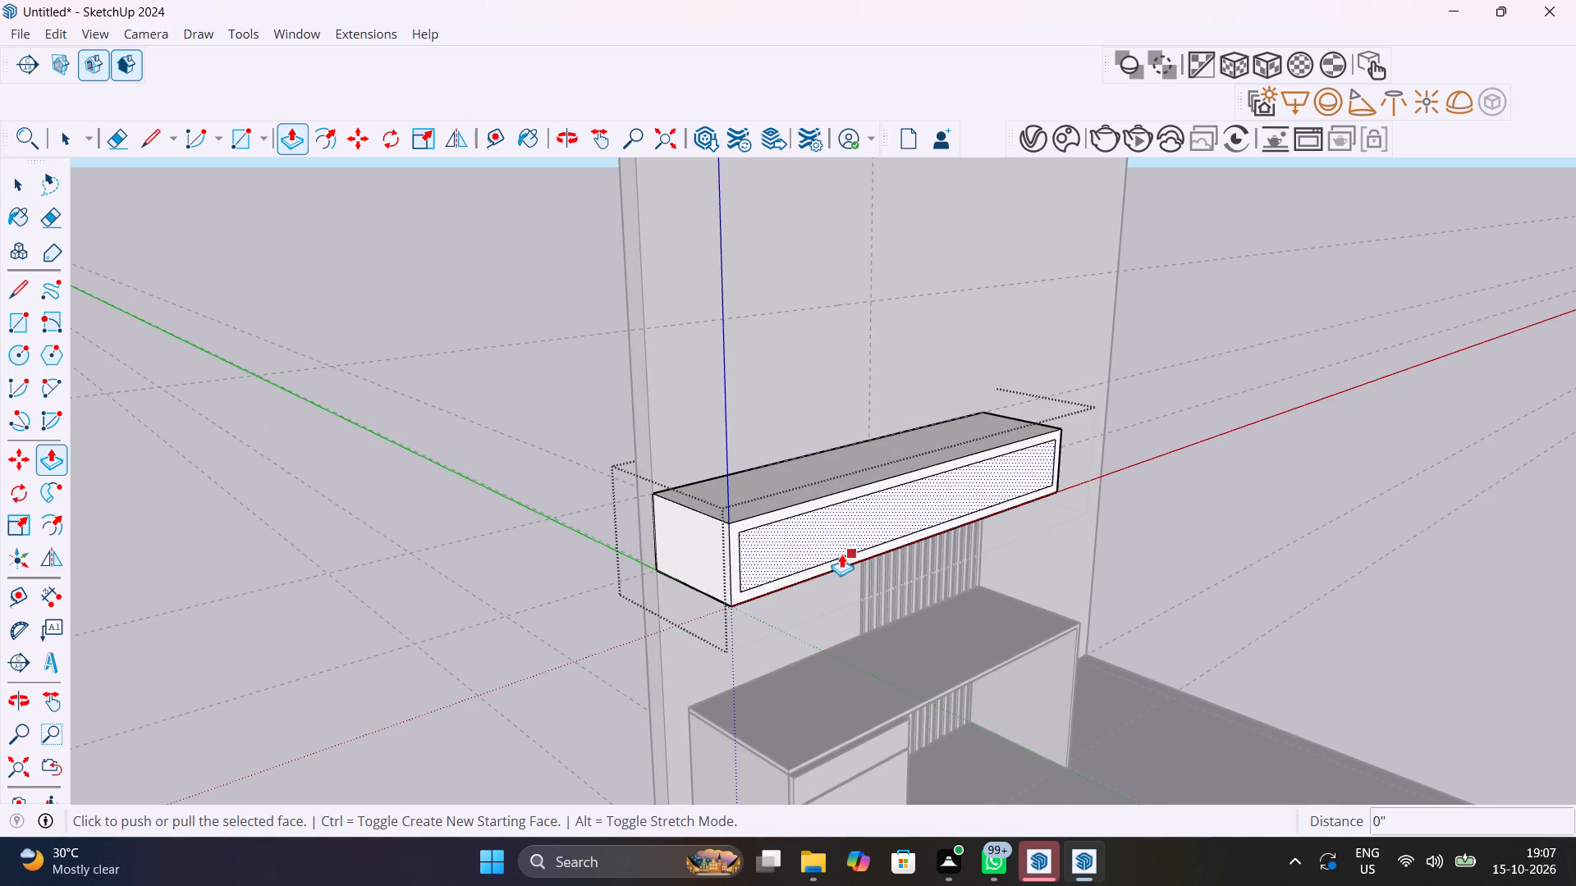
click(799, 547)
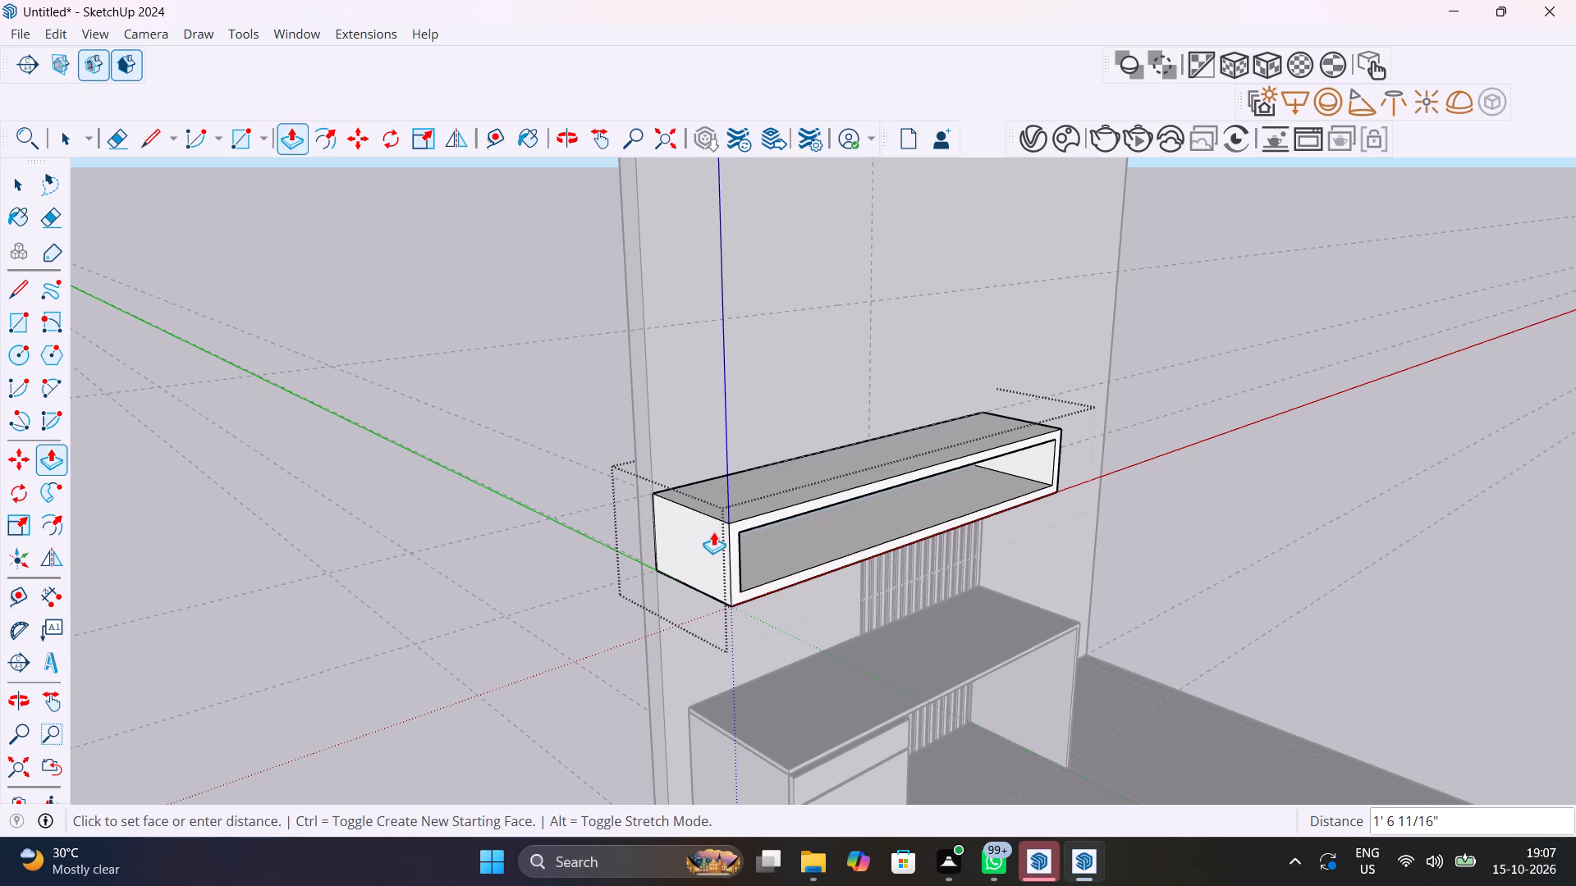
text(1')
text(4")
key(Return)
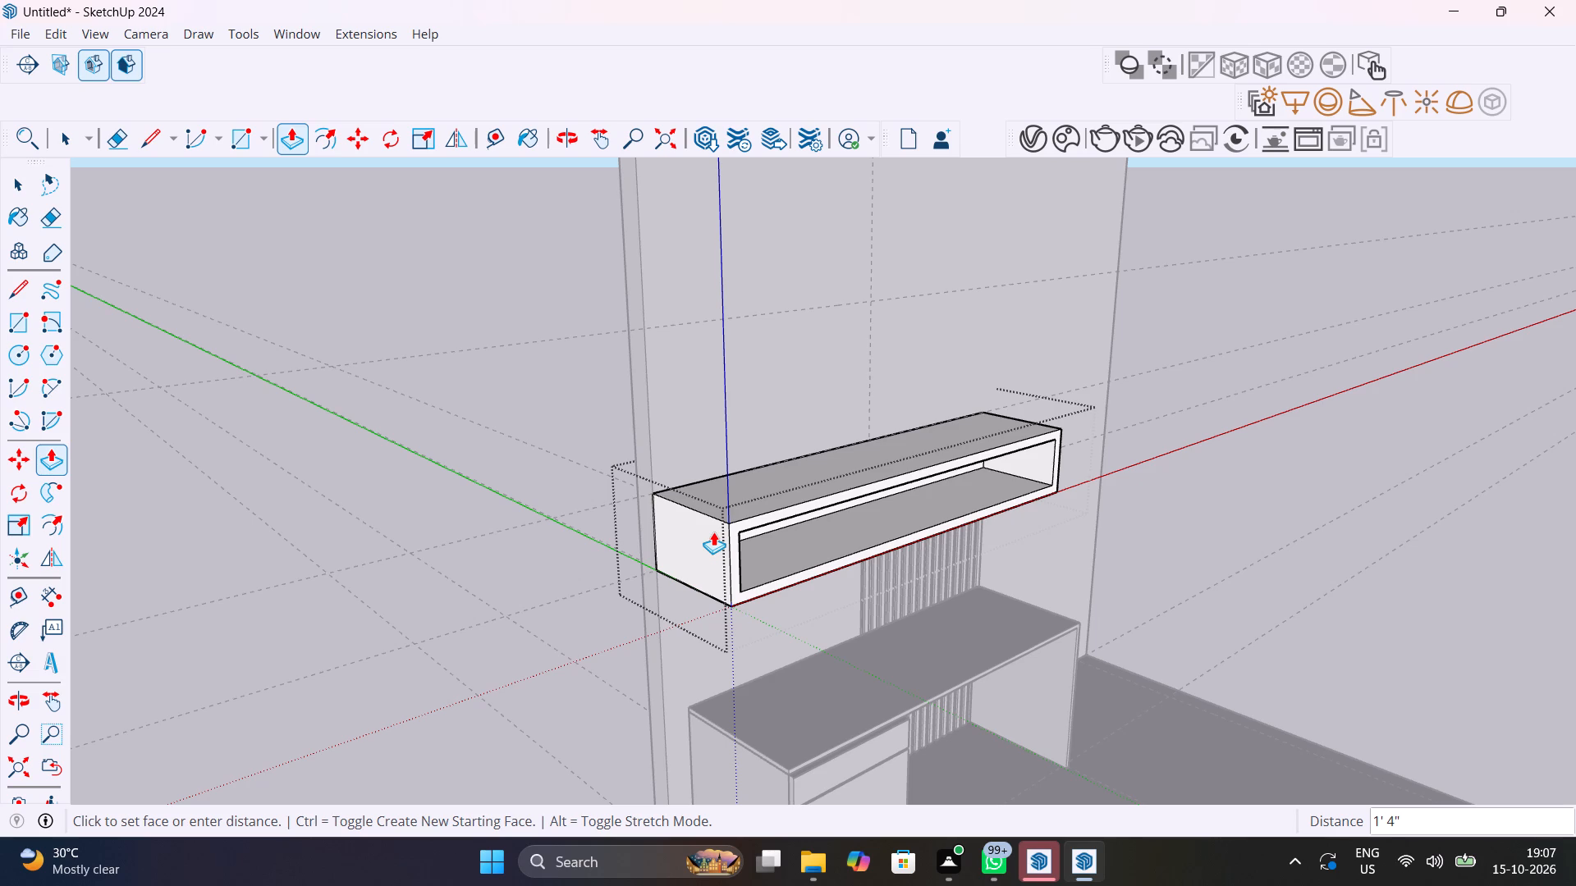
key(space)
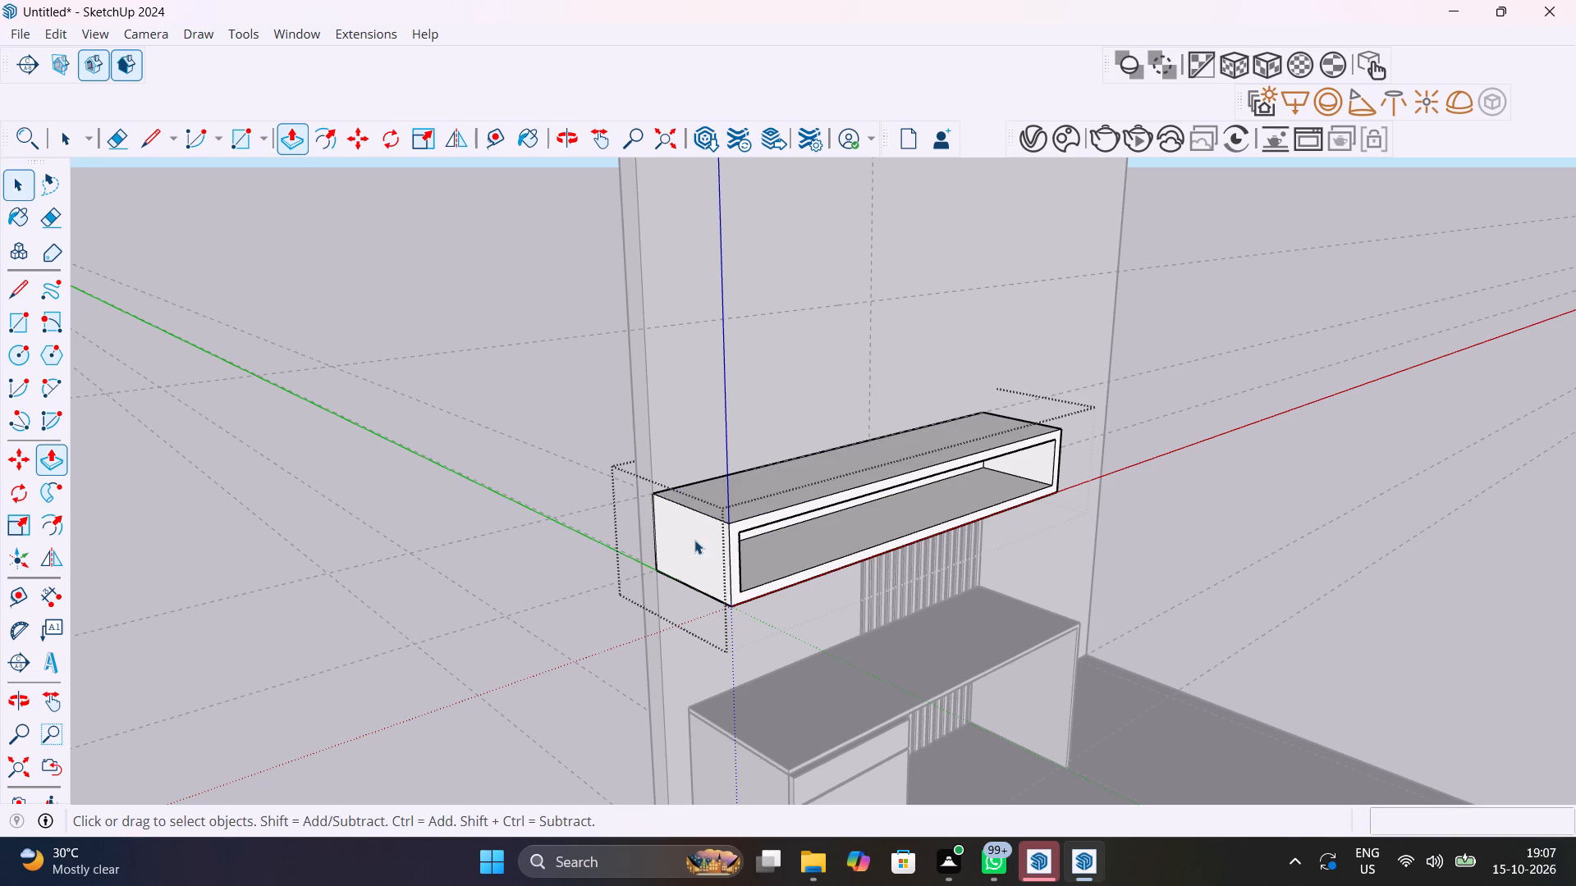
Outside the open shelf's group, draw a 6' 4" by 2' rectangle on the wall directly above the shelf.
scroll(710, 543, down, 1)
middle_drag(699, 537, 537, 491)
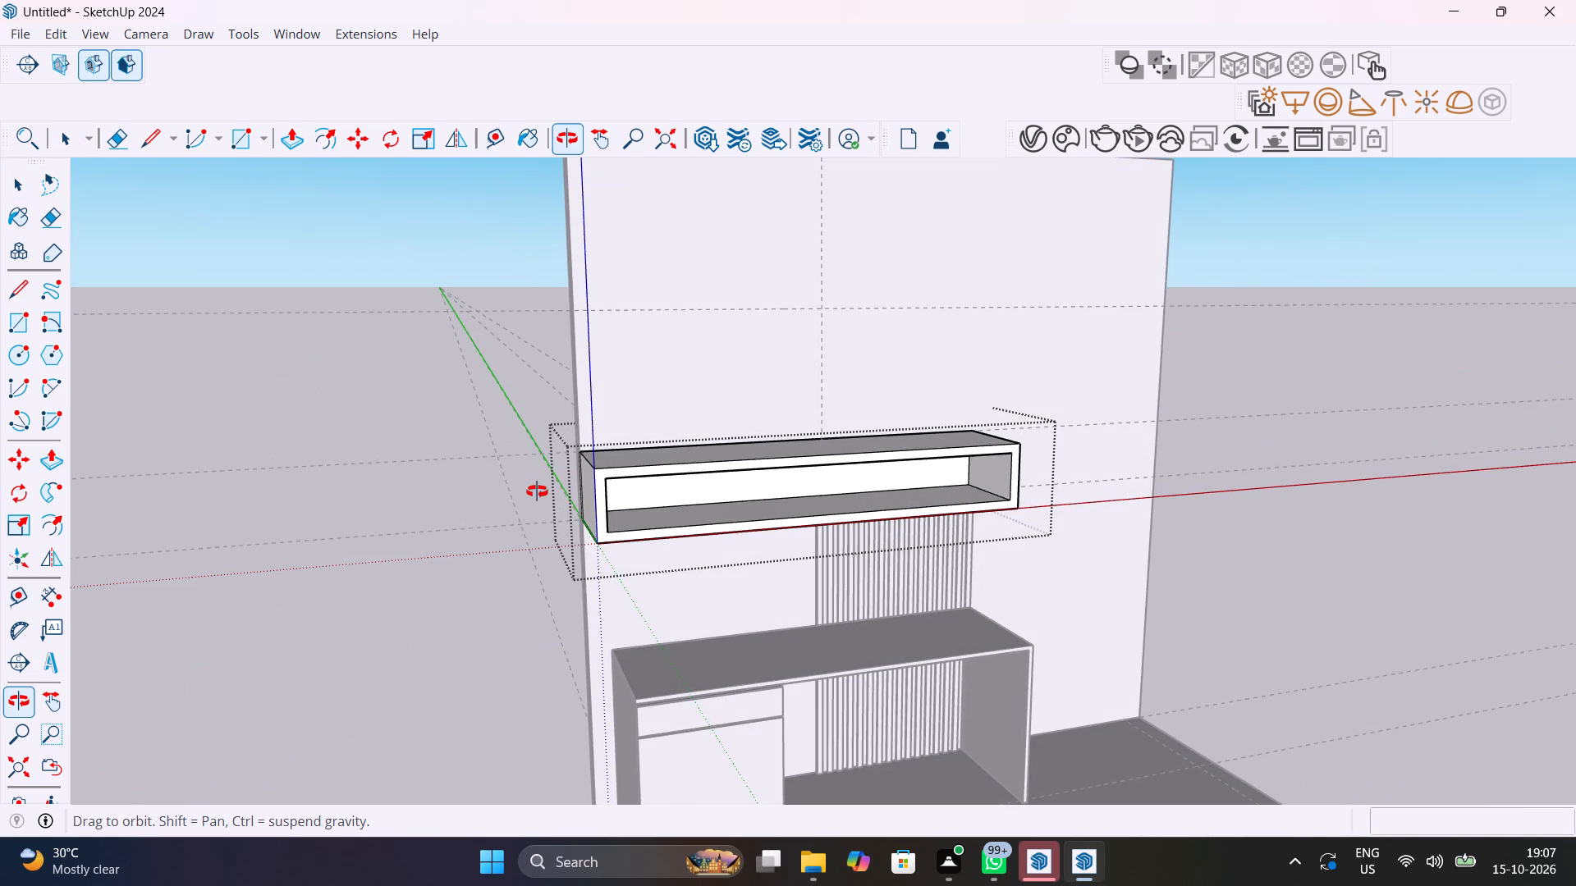
middle_drag(537, 491, 540, 521)
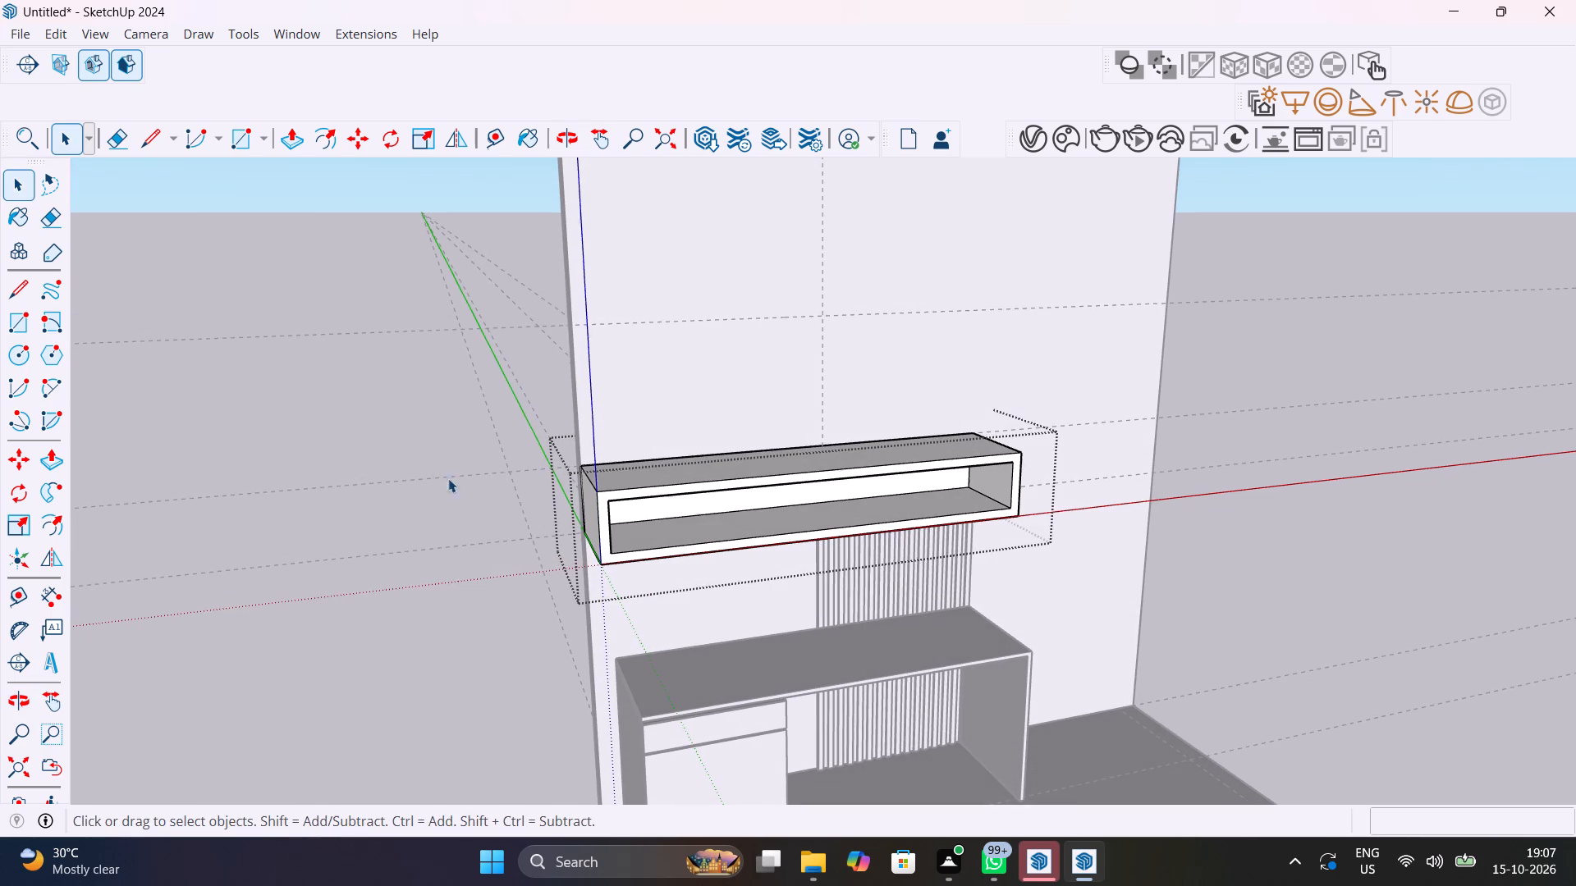
click(408, 413)
shift+middle_drag(543, 479, 563, 613)
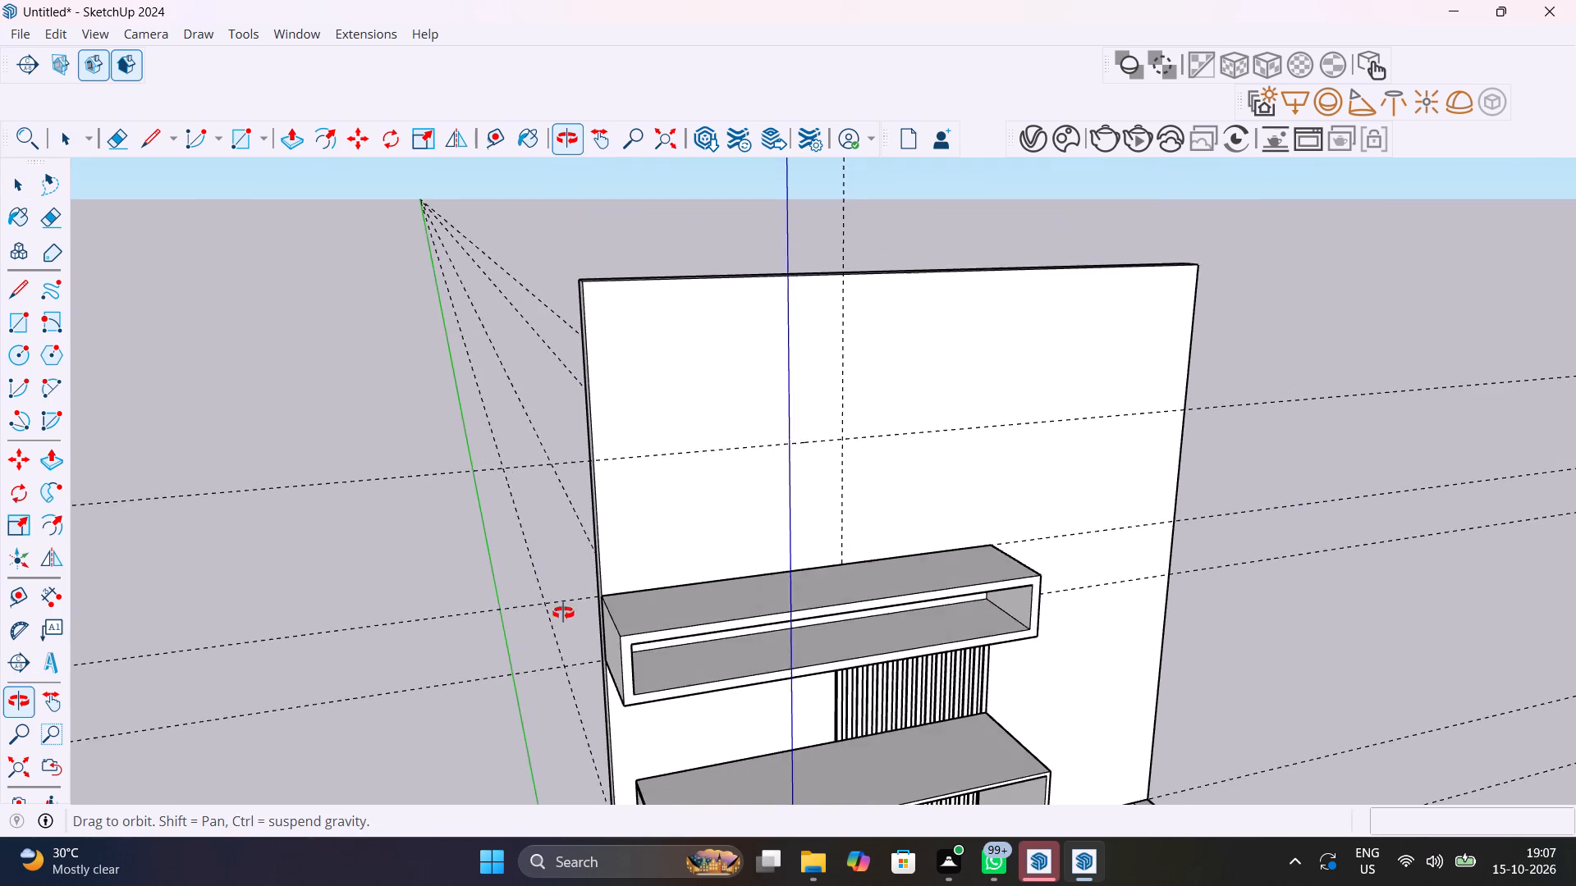
shift+middle_drag(563, 613, 541, 642)
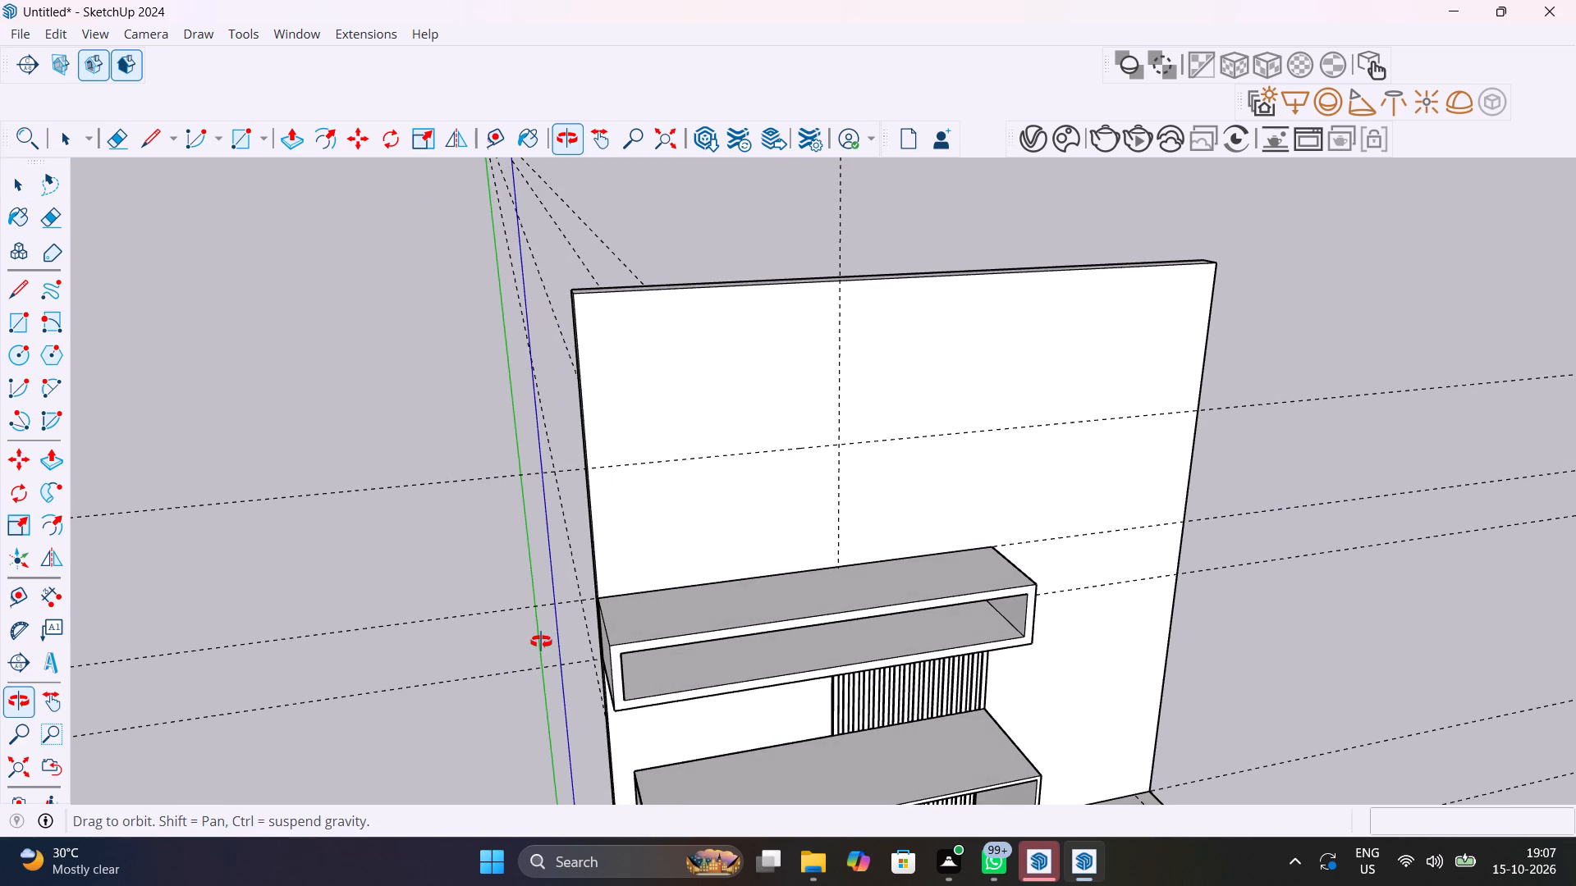
shift+middle_drag(541, 642, 536, 674)
middle_drag(633, 610, 557, 543)
key(r)
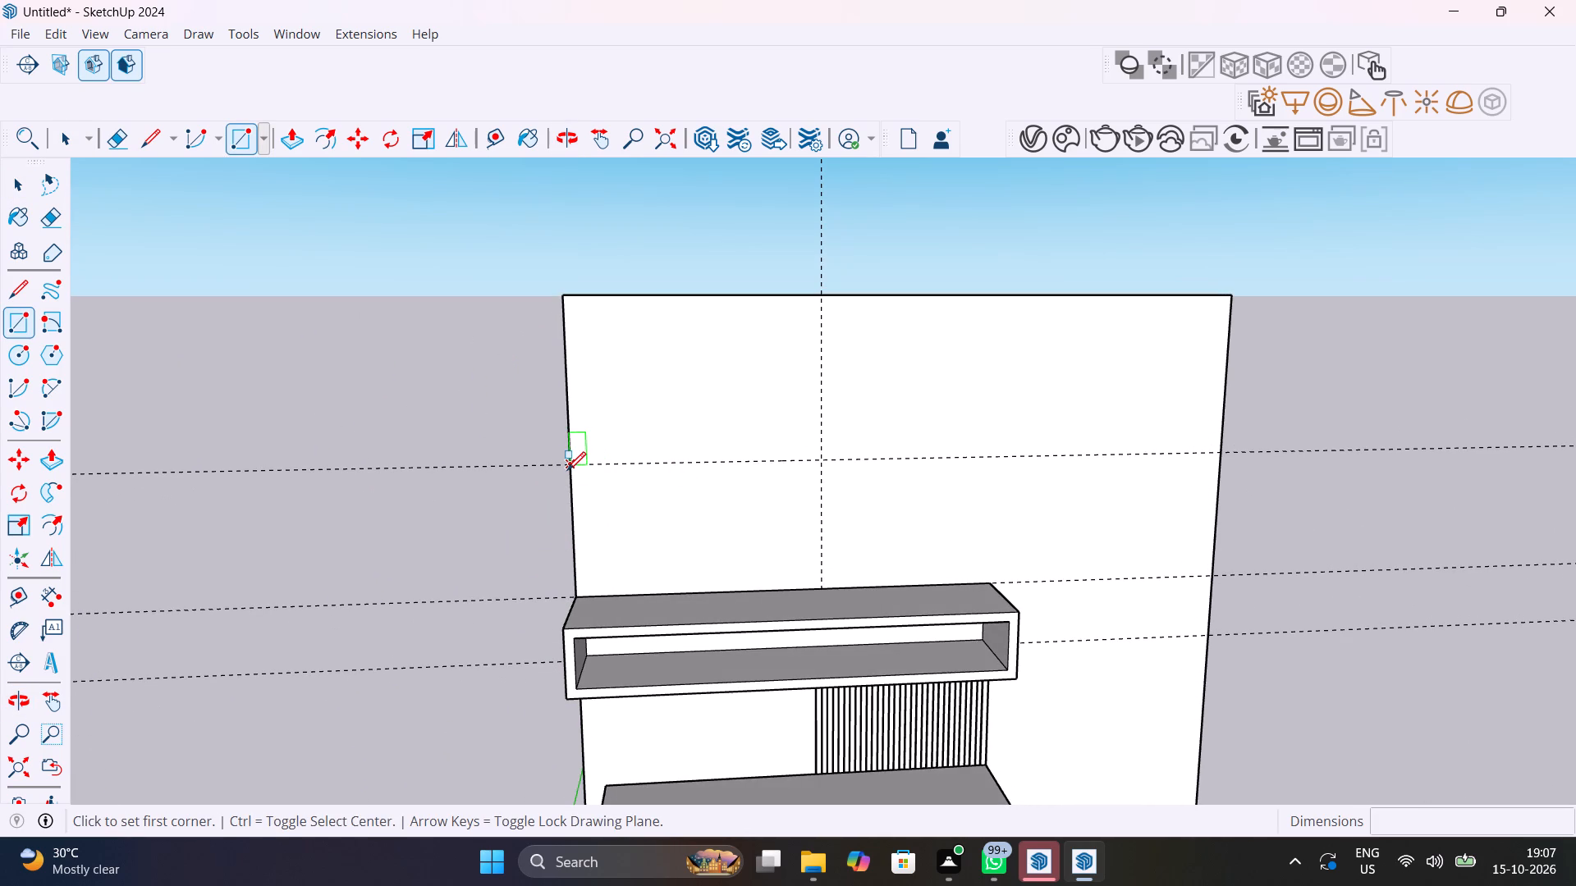
click(567, 470)
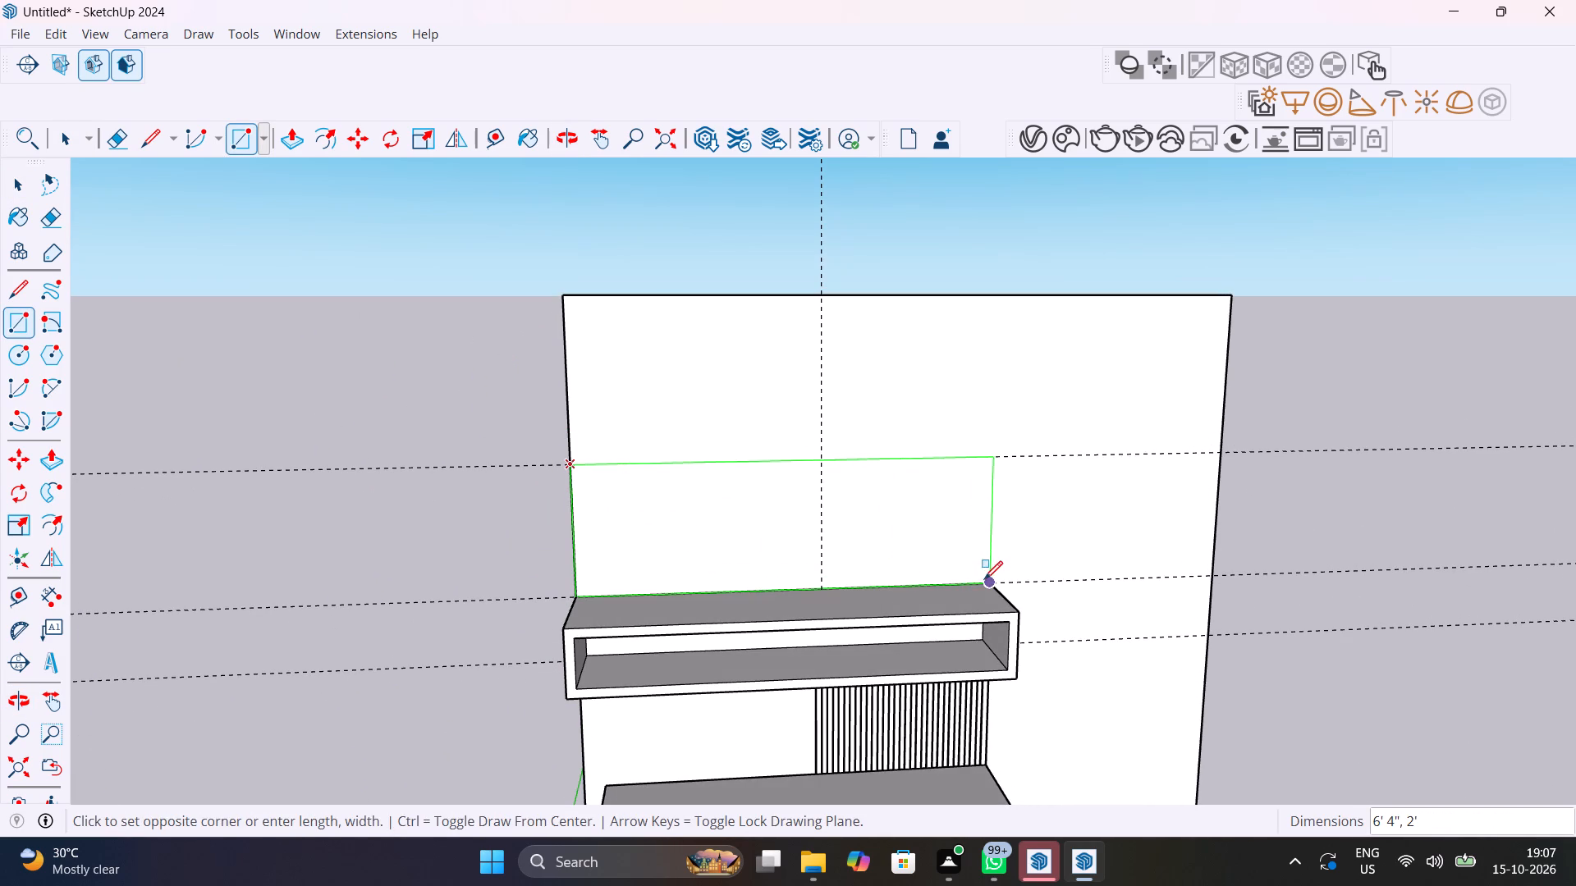
scroll(988, 578, up, 2)
middle_drag(962, 567, 657, 569)
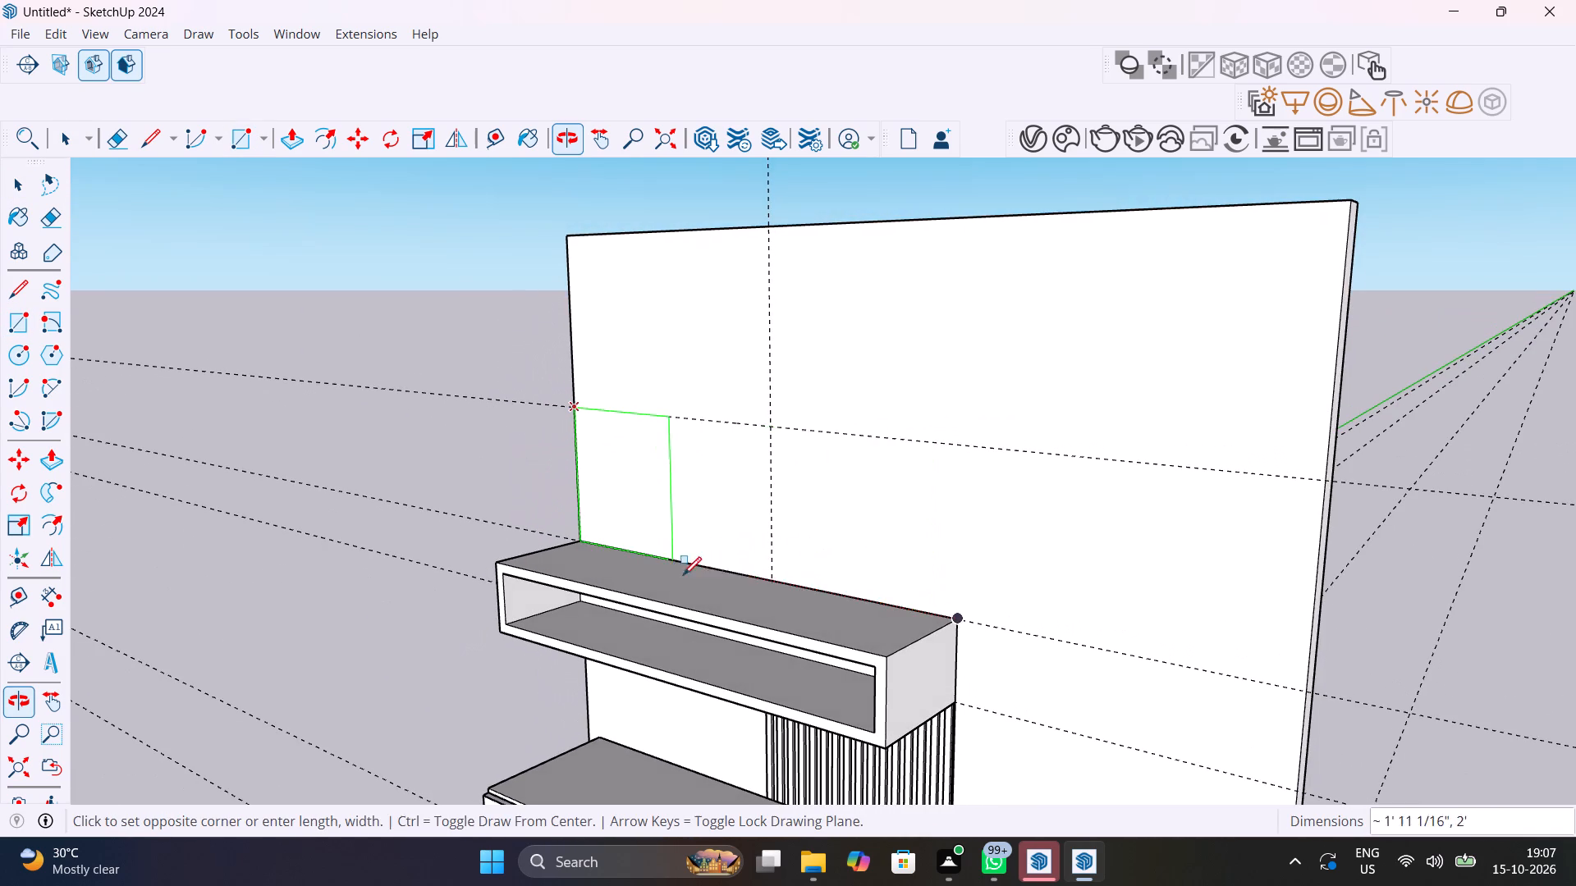
click(955, 618)
Push/Pull the new wall rectangle 1' 6" outward, flush with the front of the open shelf below.
scroll(819, 556, down, 5)
middle_drag(840, 556, 1065, 558)
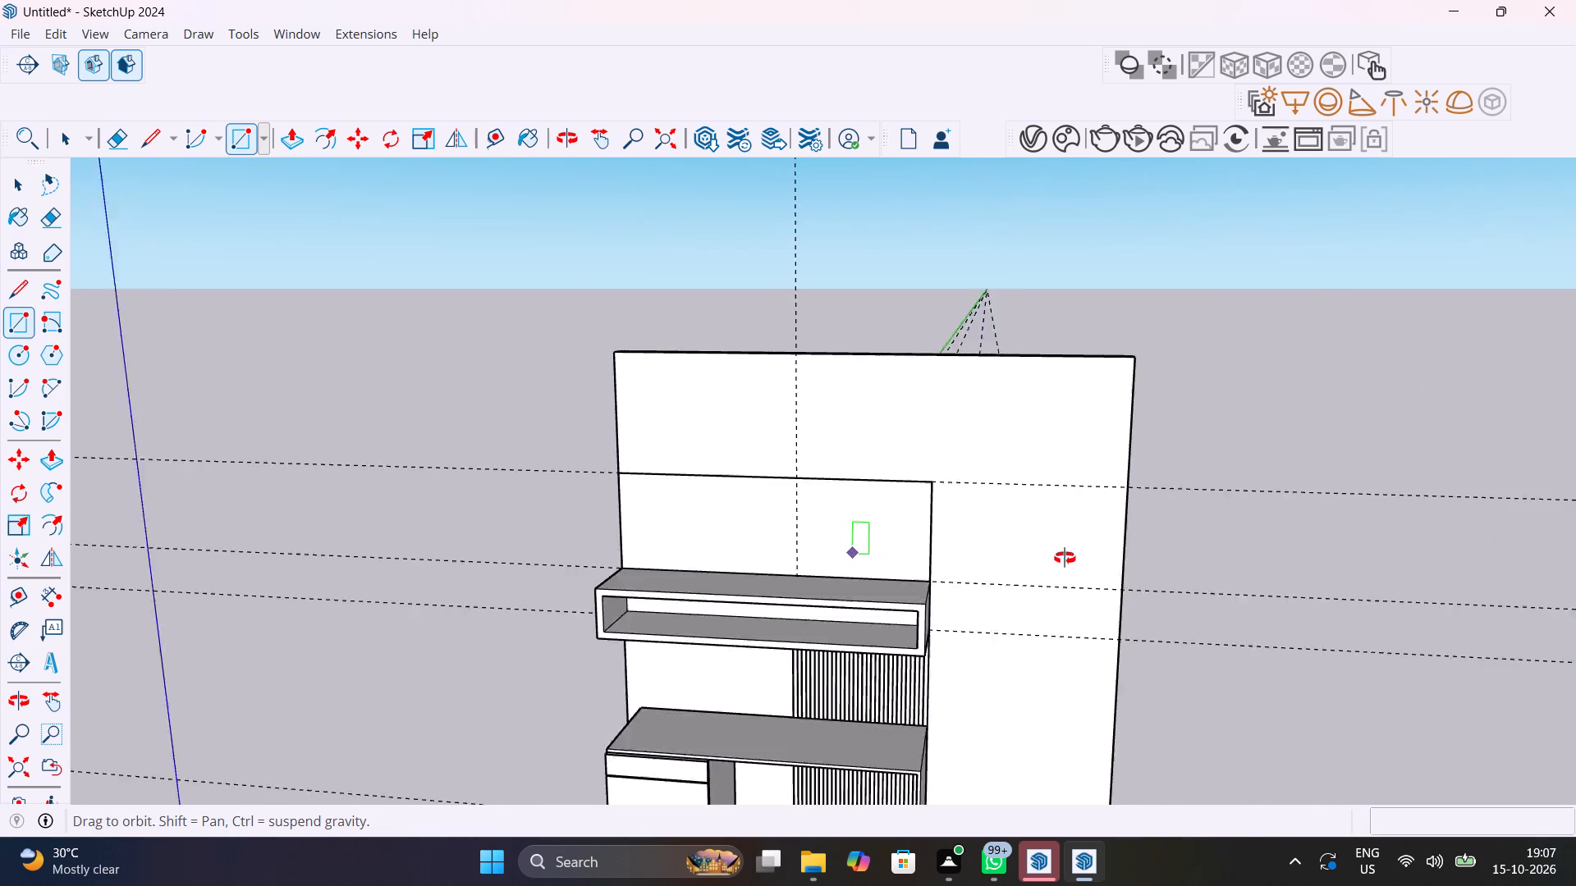
middle_drag(1065, 558, 1290, 554)
middle_drag(848, 618, 997, 657)
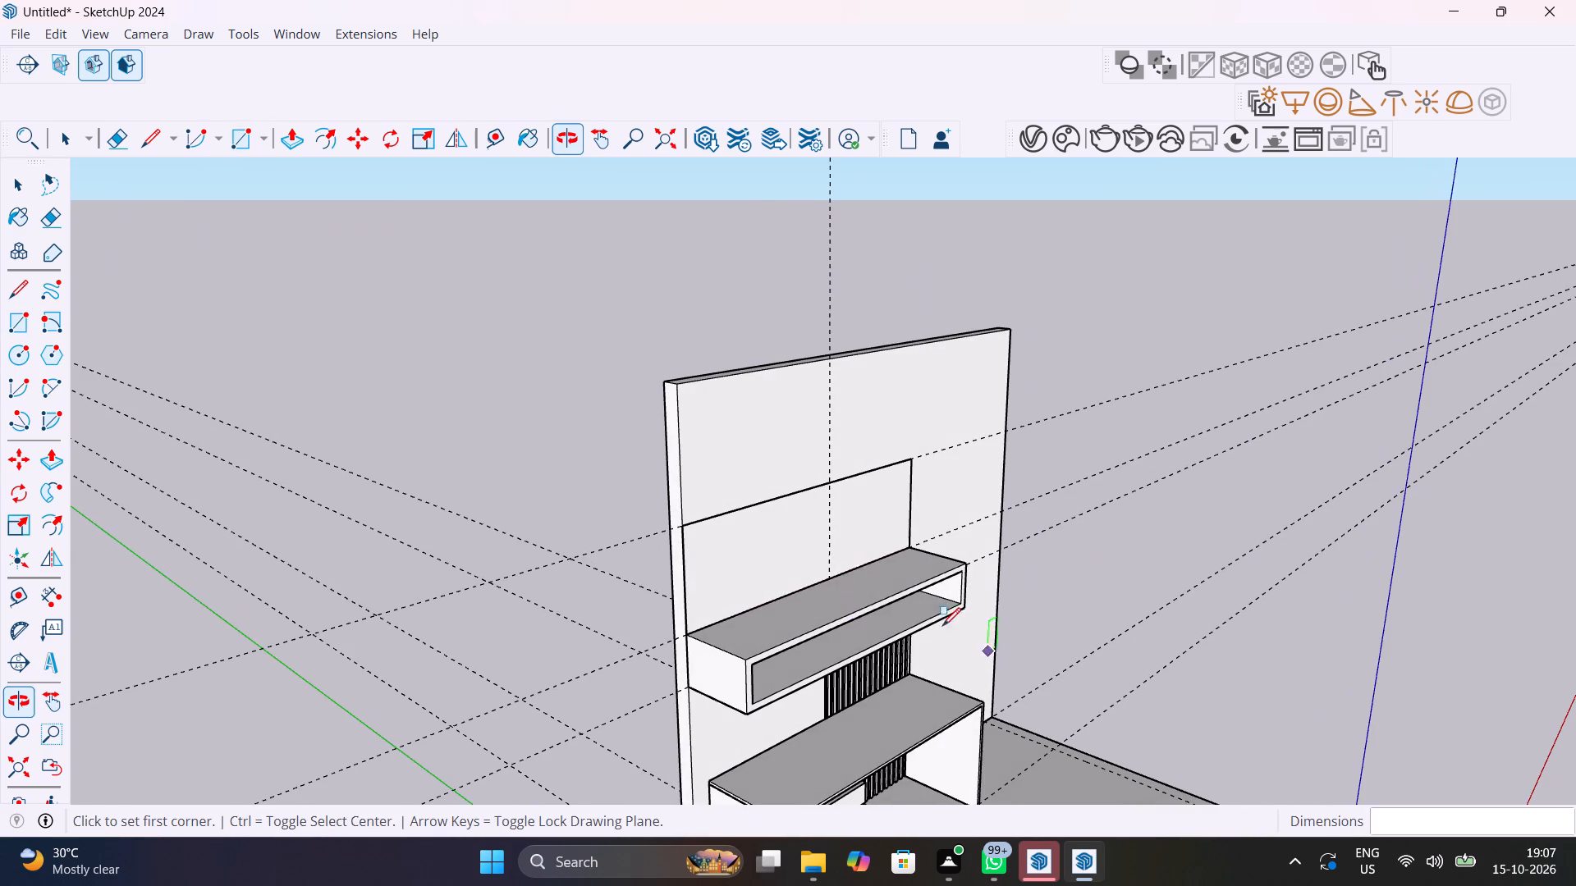
key(p)
click(784, 557)
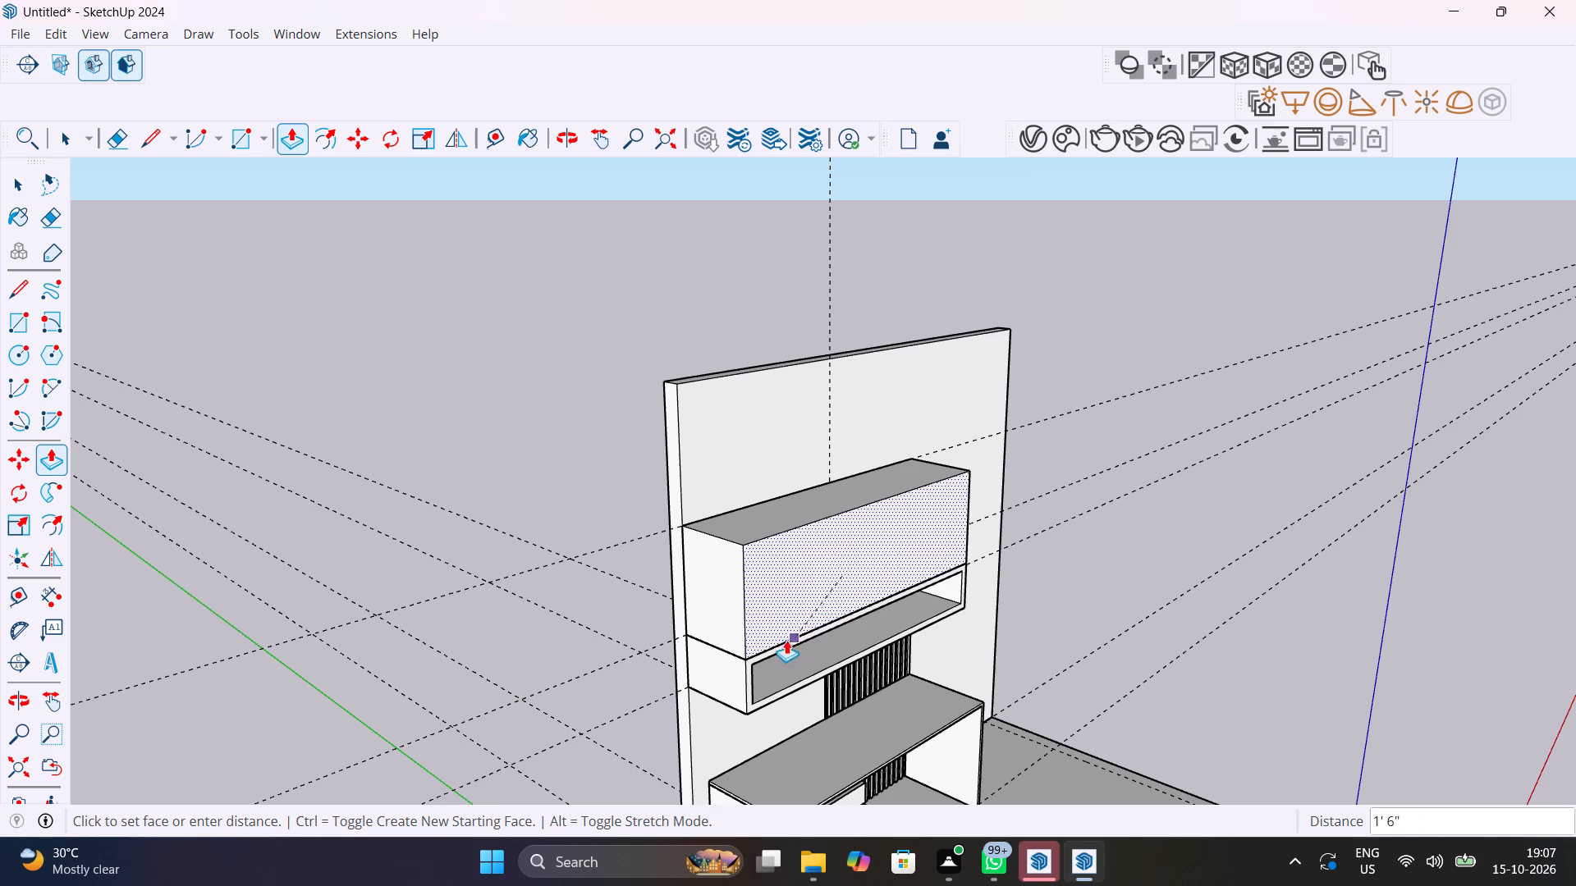
click(763, 663)
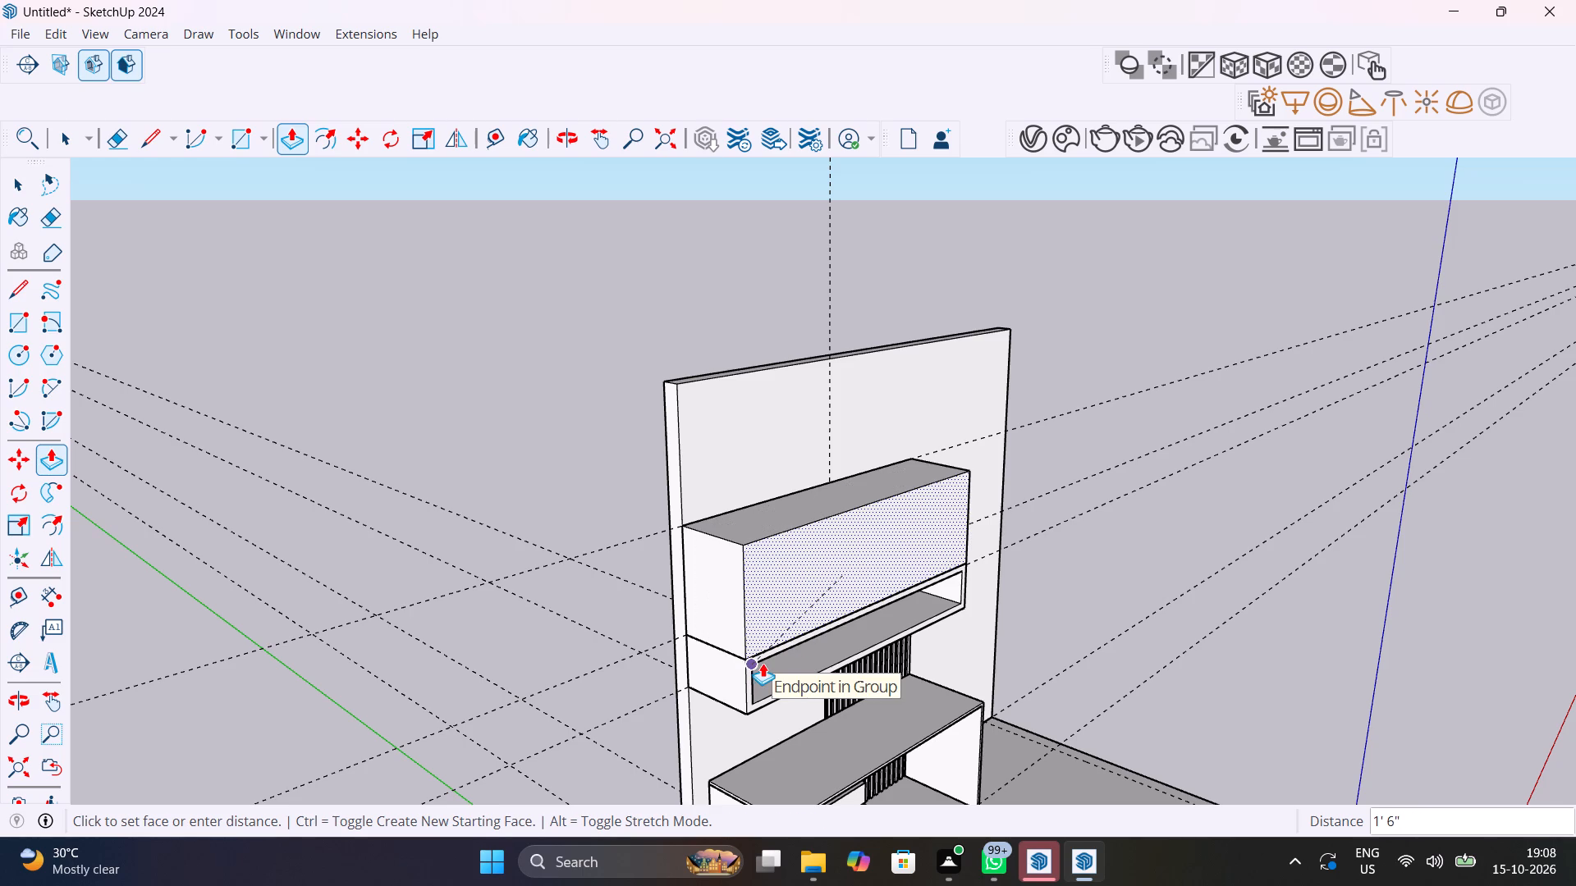
key(space)
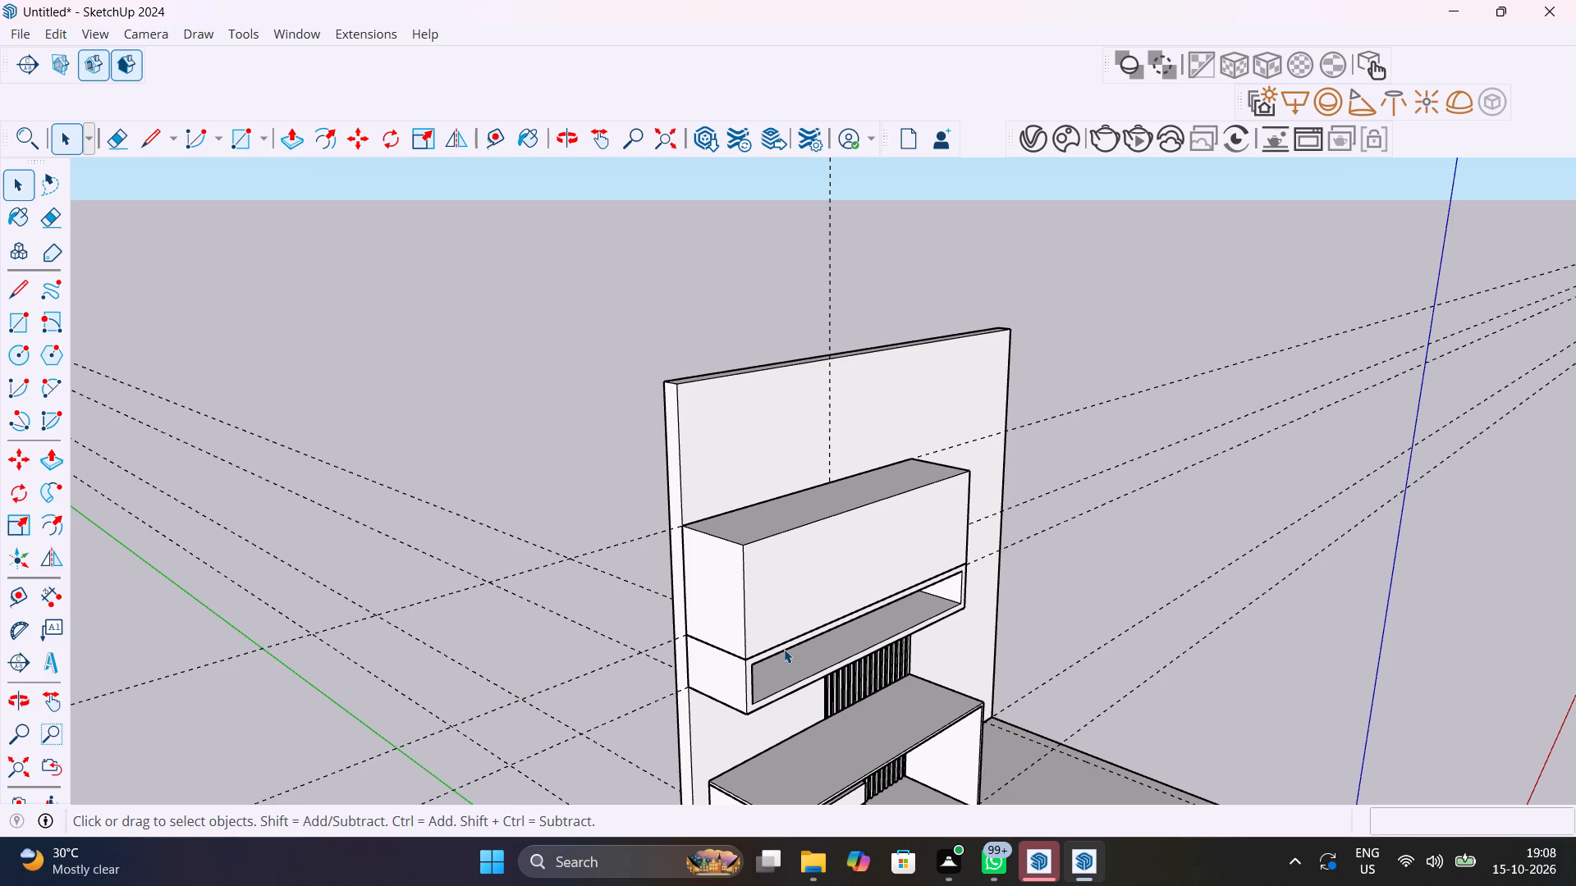
Make the whole upper box above the open shelf a group.
scroll(801, 616, down, 3)
middle_drag(786, 607, 744, 603)
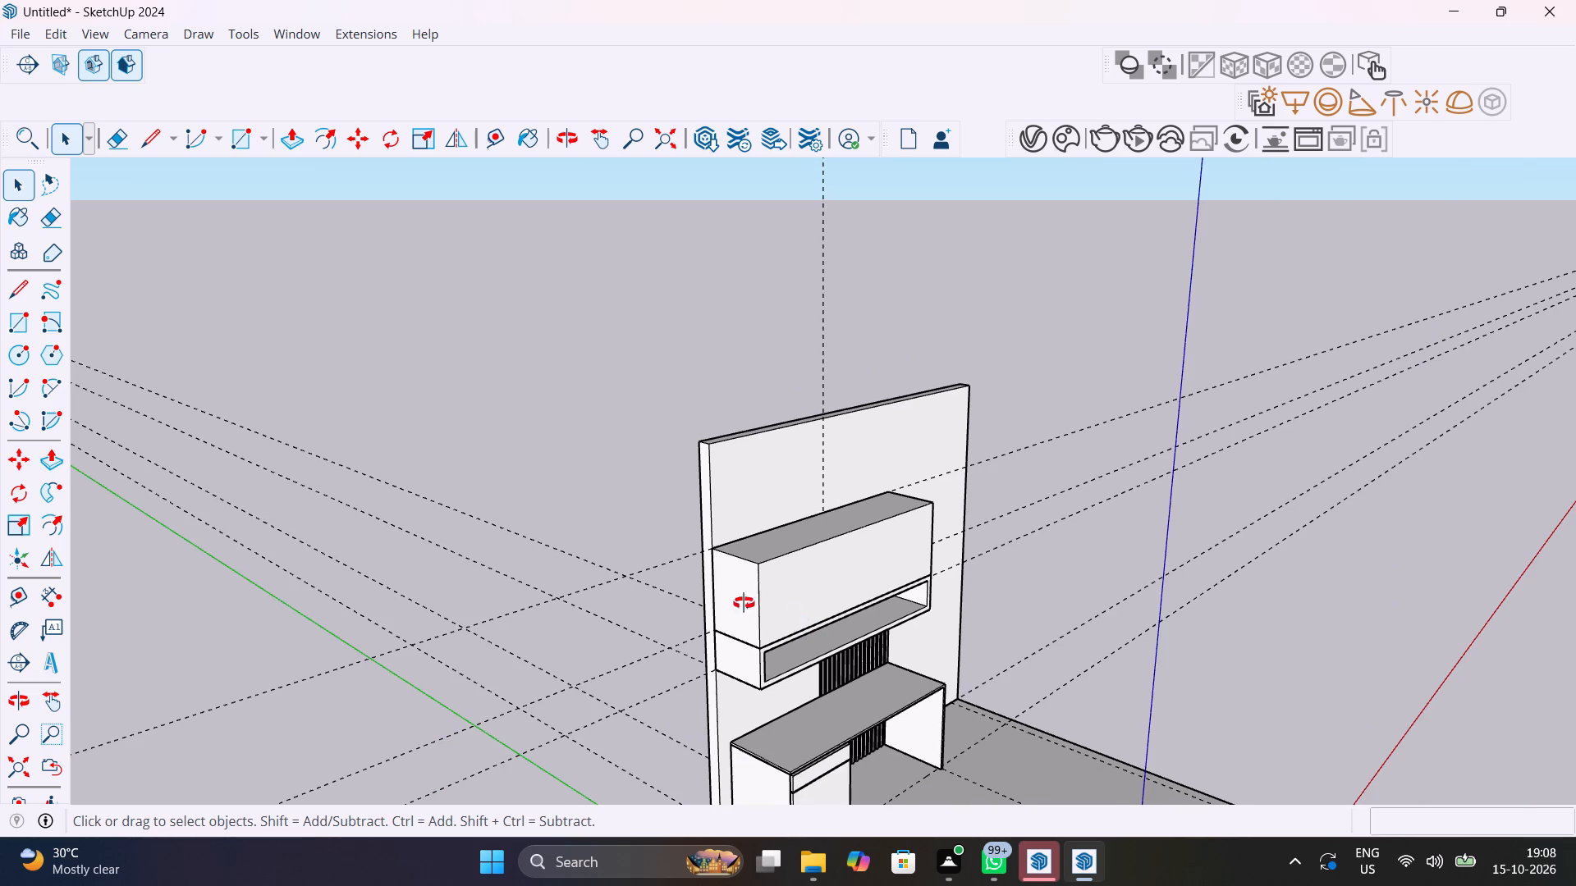
middle_drag(744, 603, 535, 625)
scroll(691, 594, up, 4)
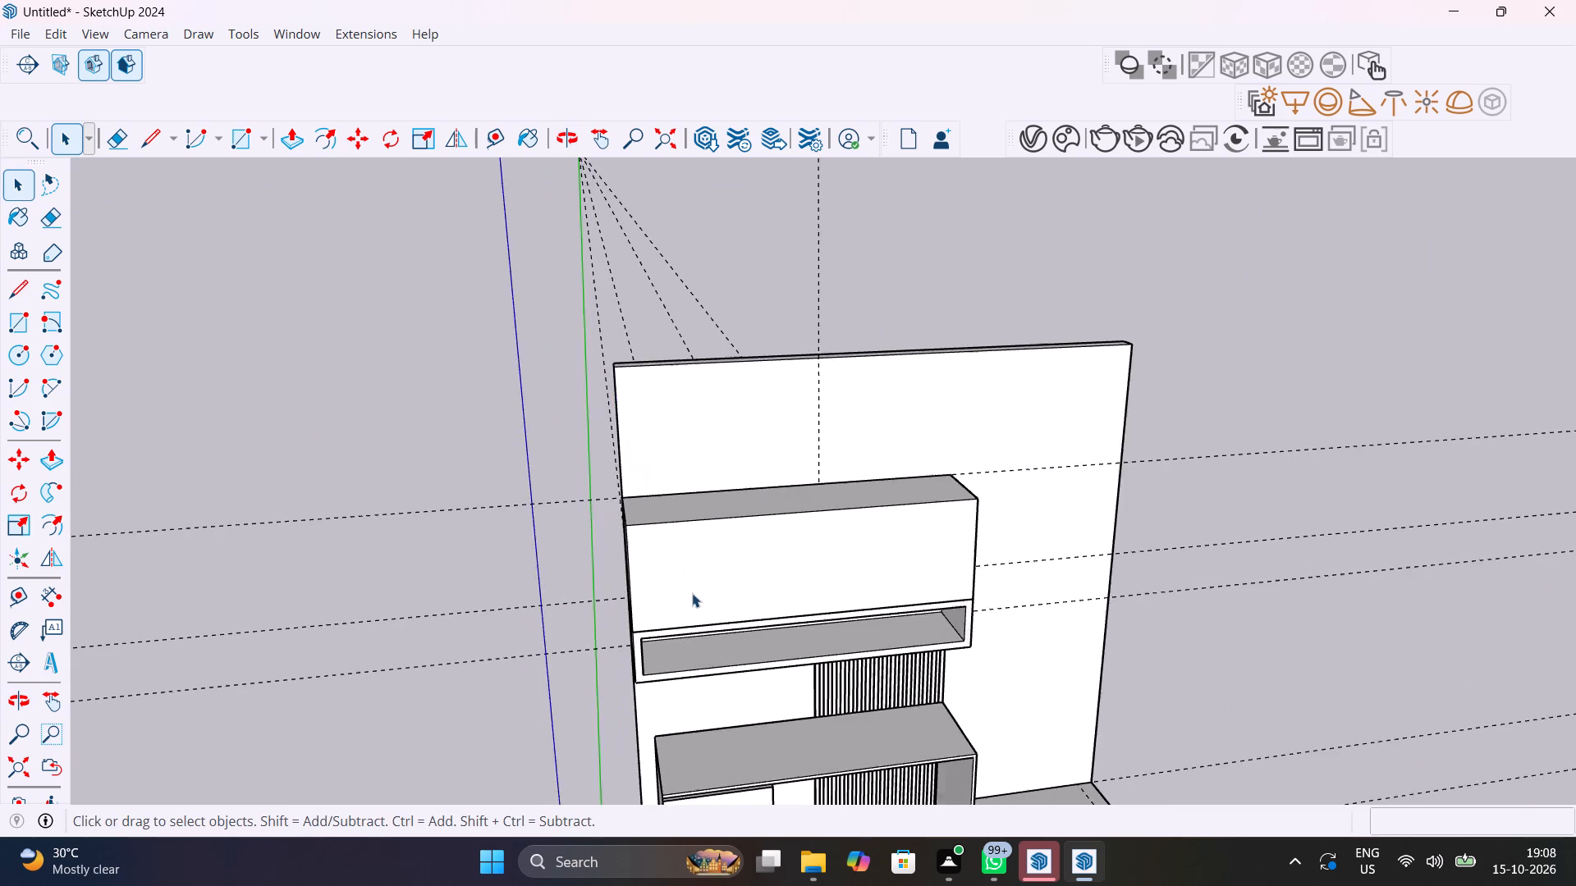
scroll(756, 636, down, 5)
middle_drag(790, 666, 862, 651)
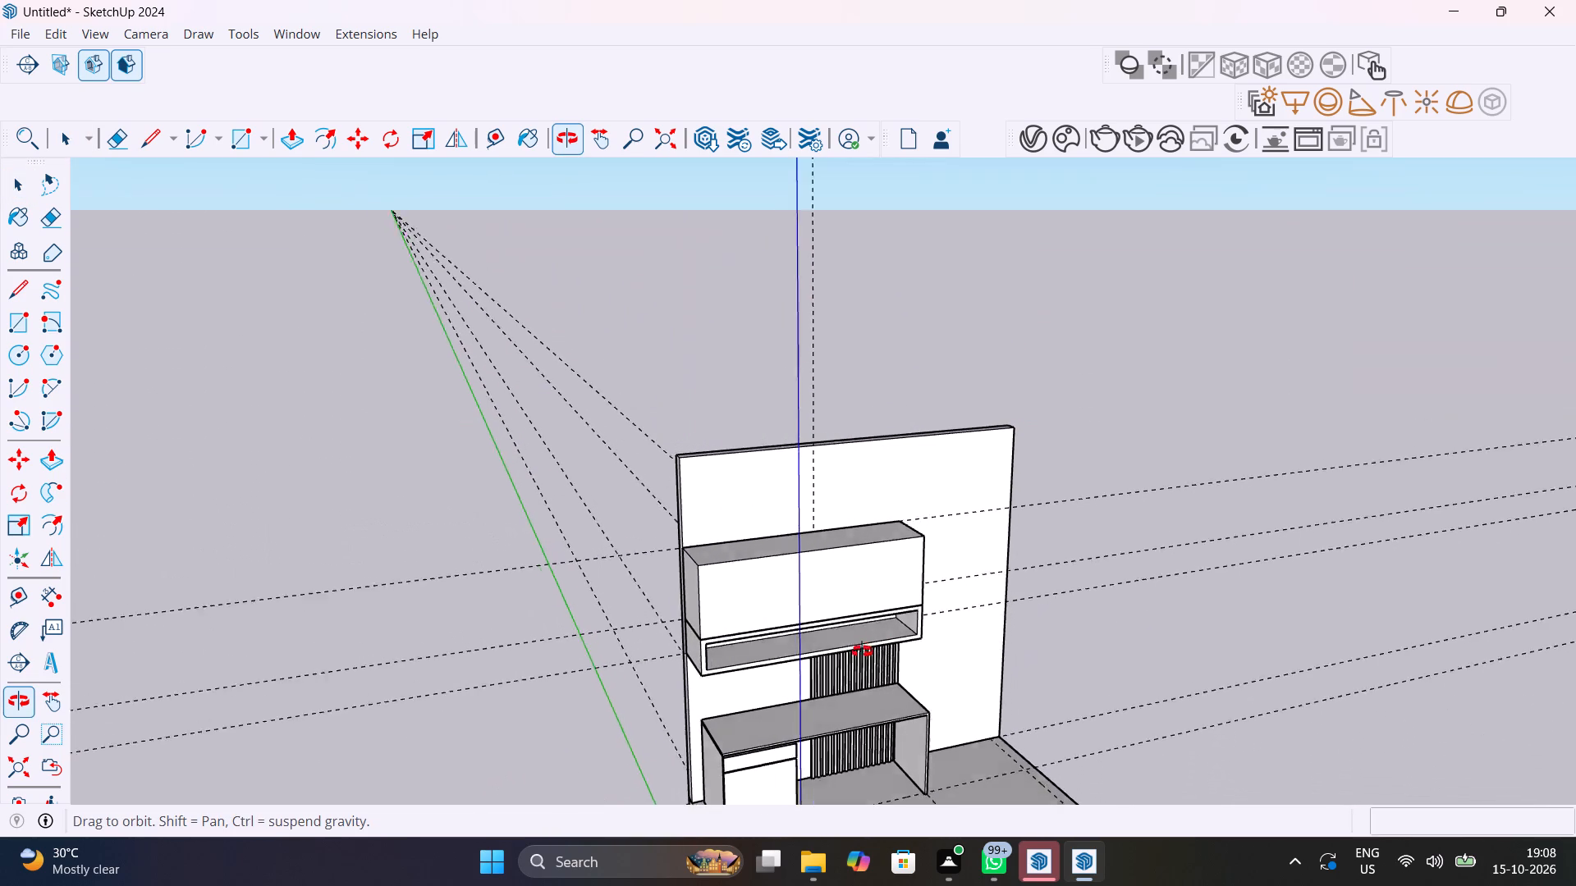
middle_drag(862, 651, 867, 662)
scroll(749, 581, up, 6)
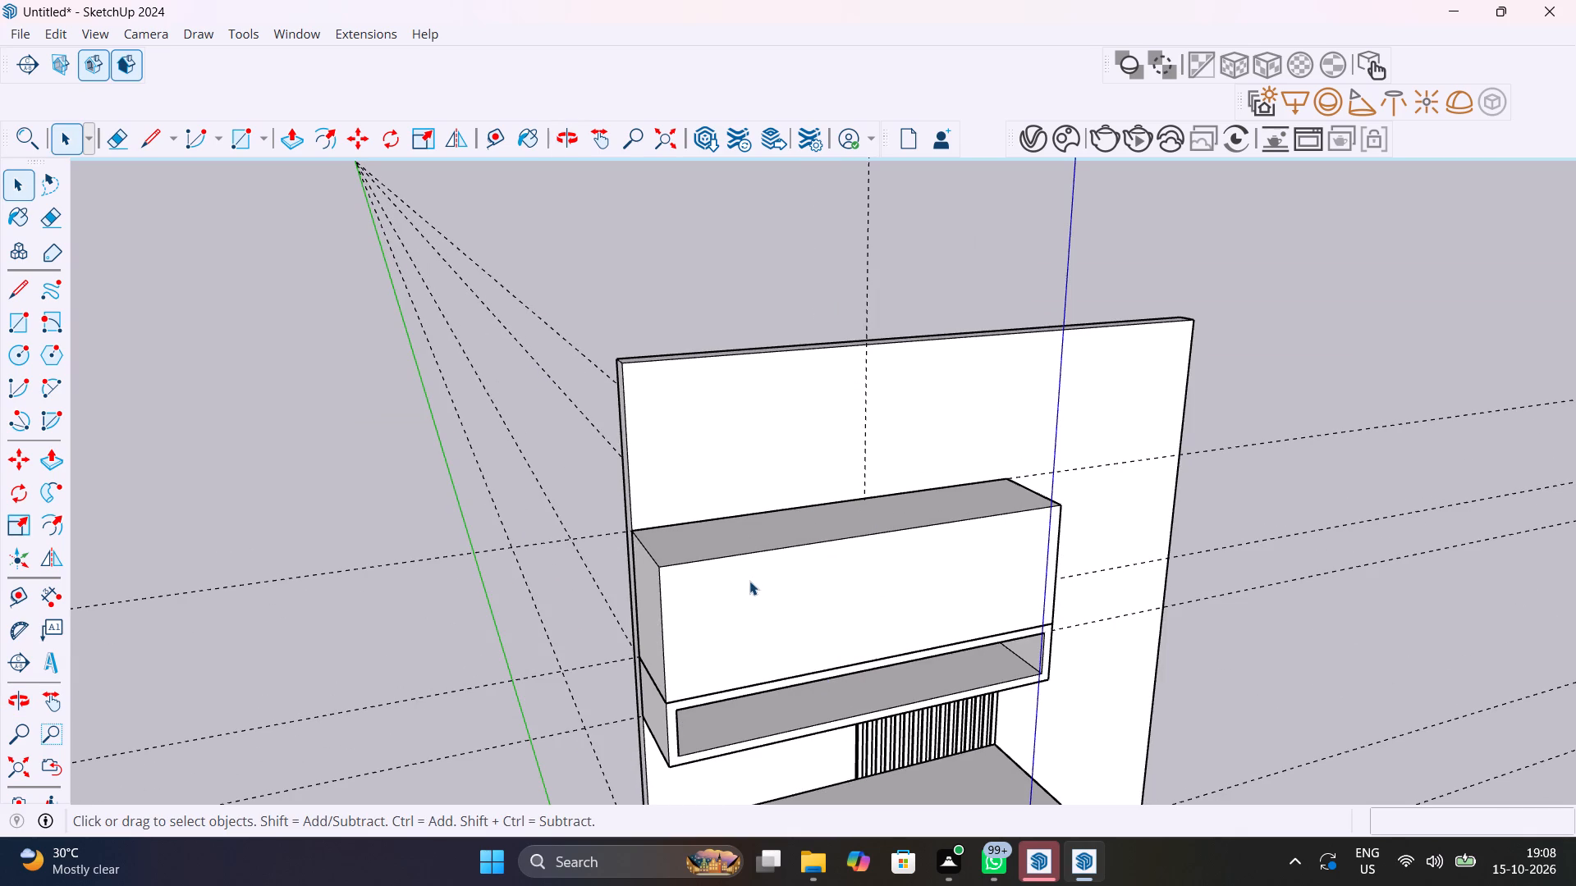
middle_drag(748, 580, 504, 564)
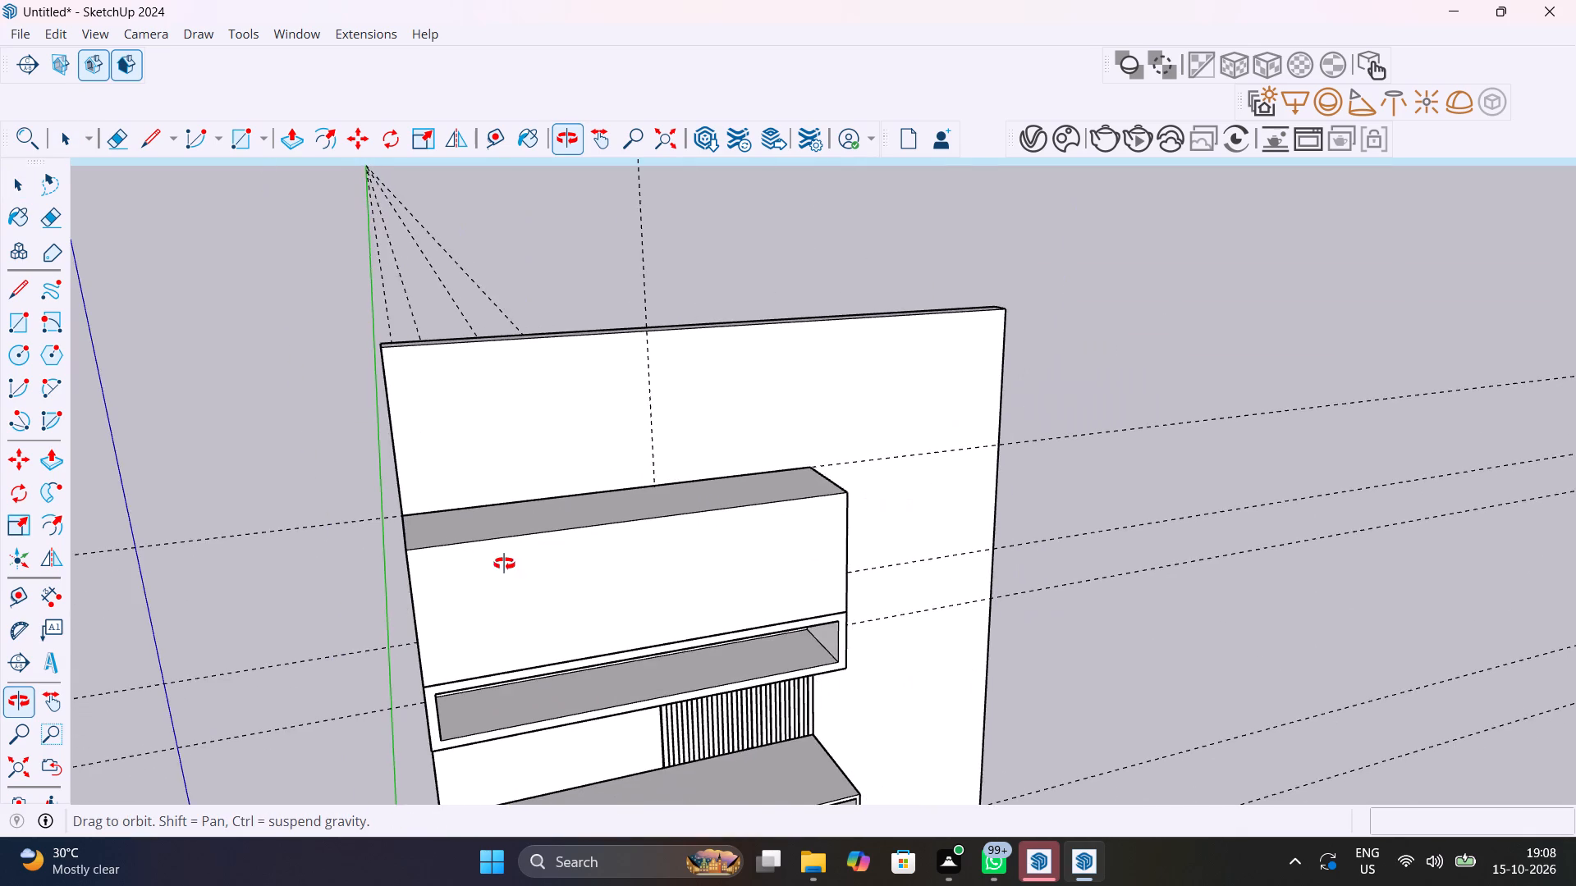
middle_drag(504, 564, 616, 581)
double_click(616, 581)
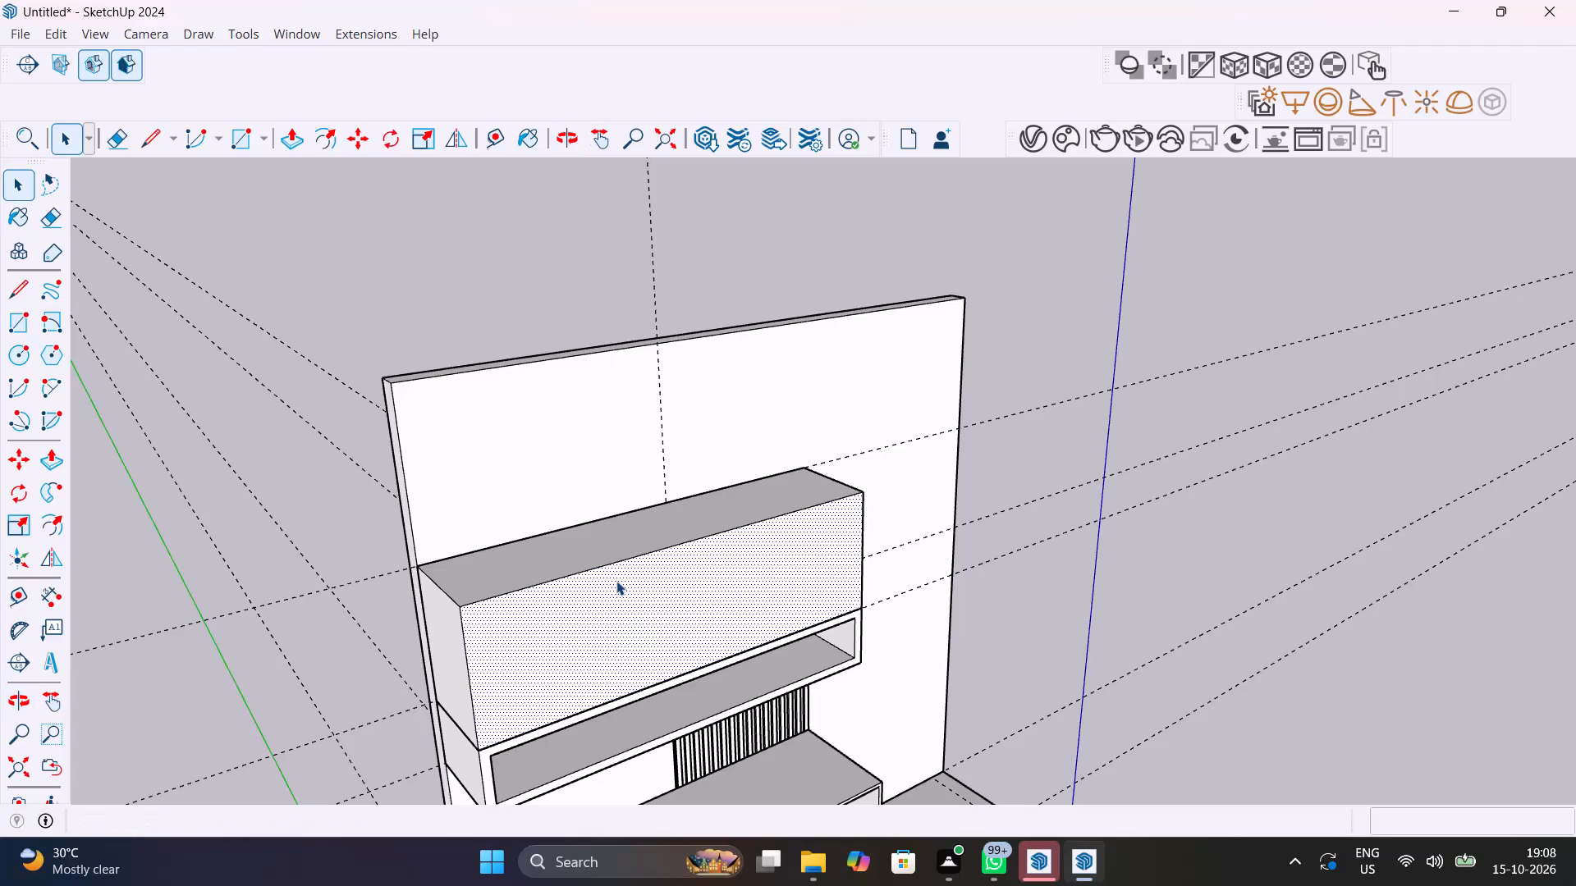
click(616, 581)
double_click(616, 581)
right_click(616, 581)
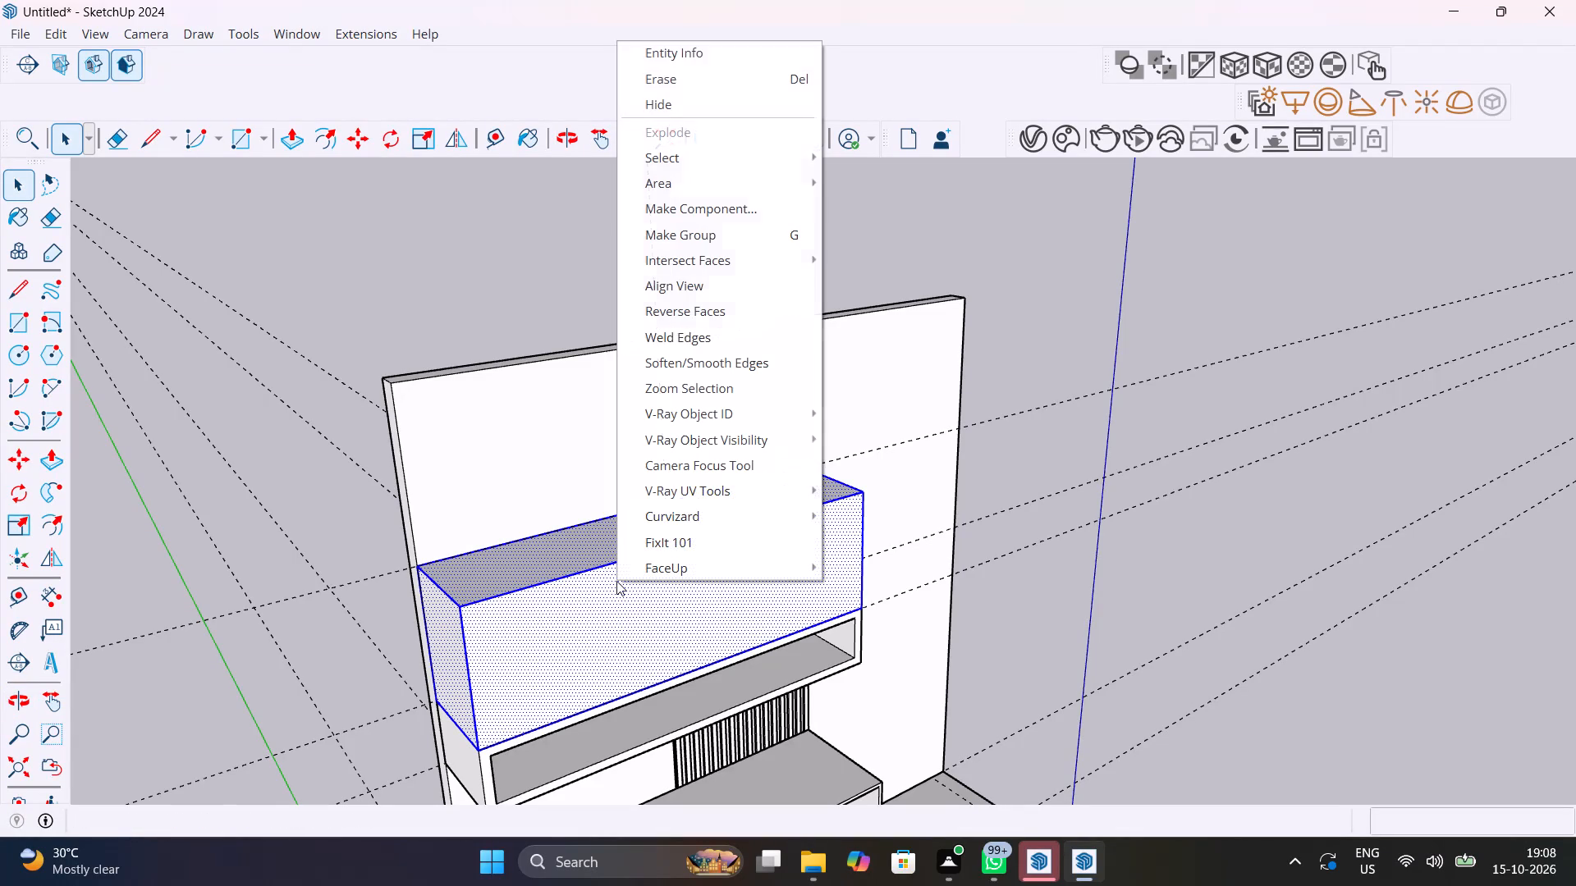
click(684, 235)
click(676, 241)
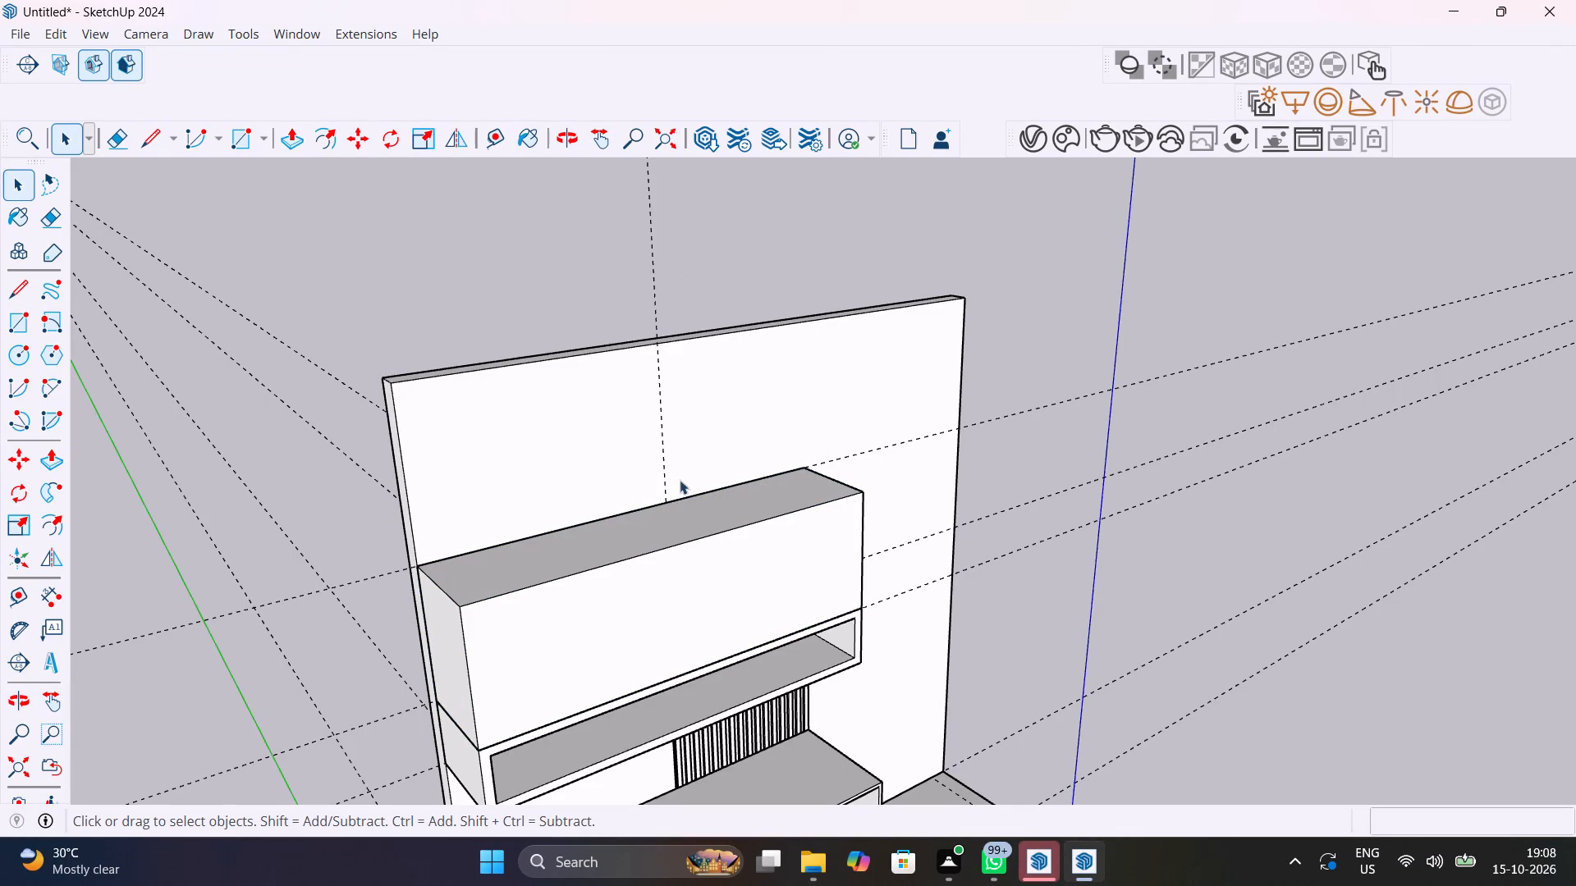
Place a vertical guide 1' in from the left edge of the upper box's front face.
middle_drag(800, 567, 730, 585)
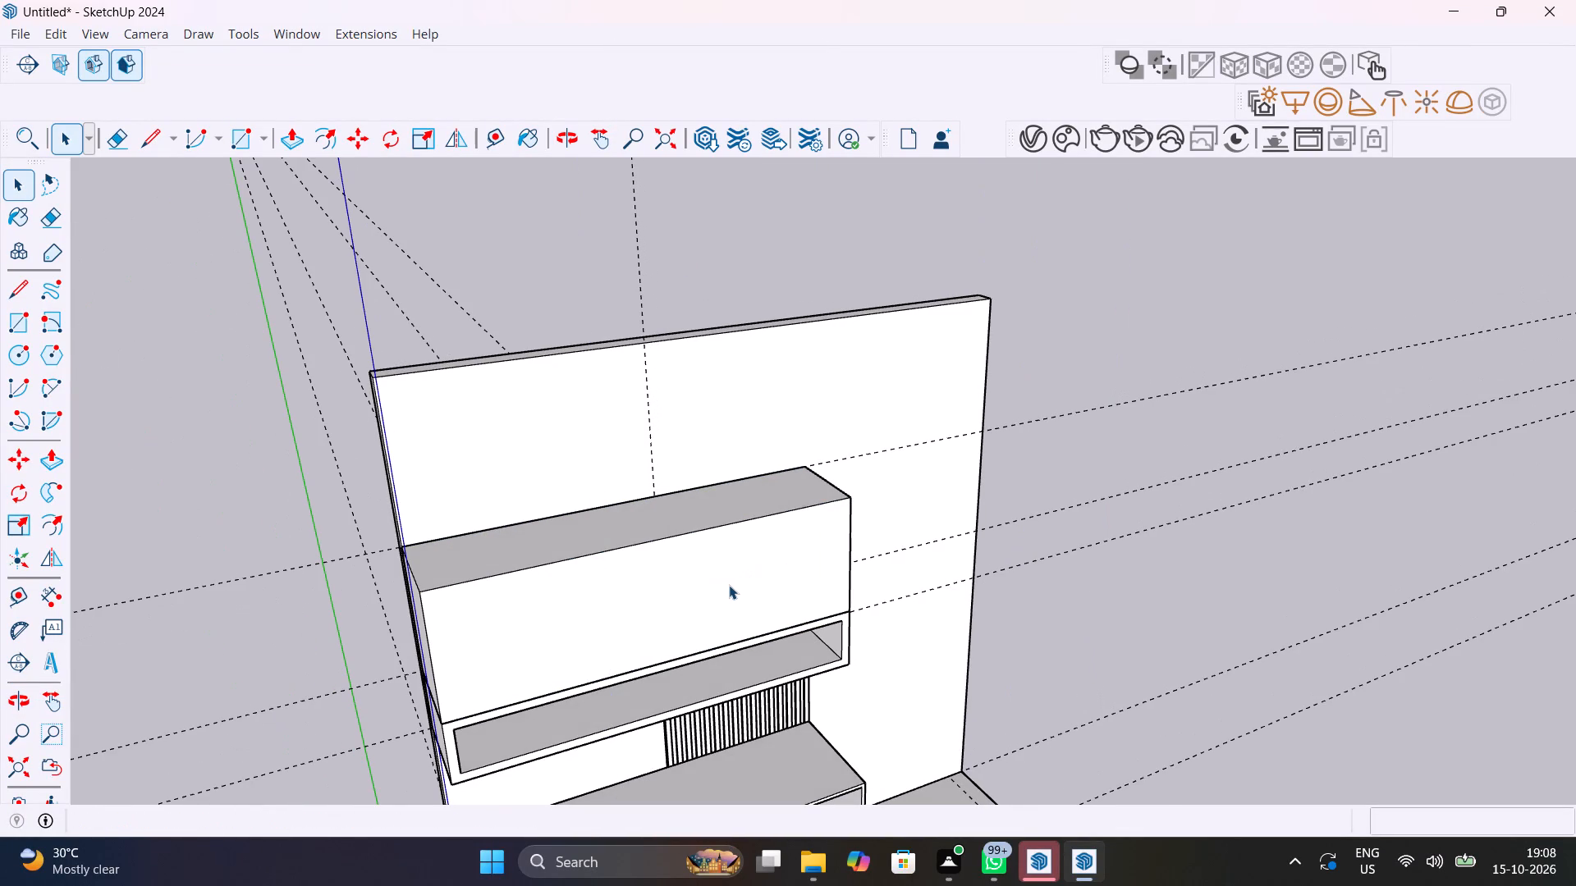
key(t)
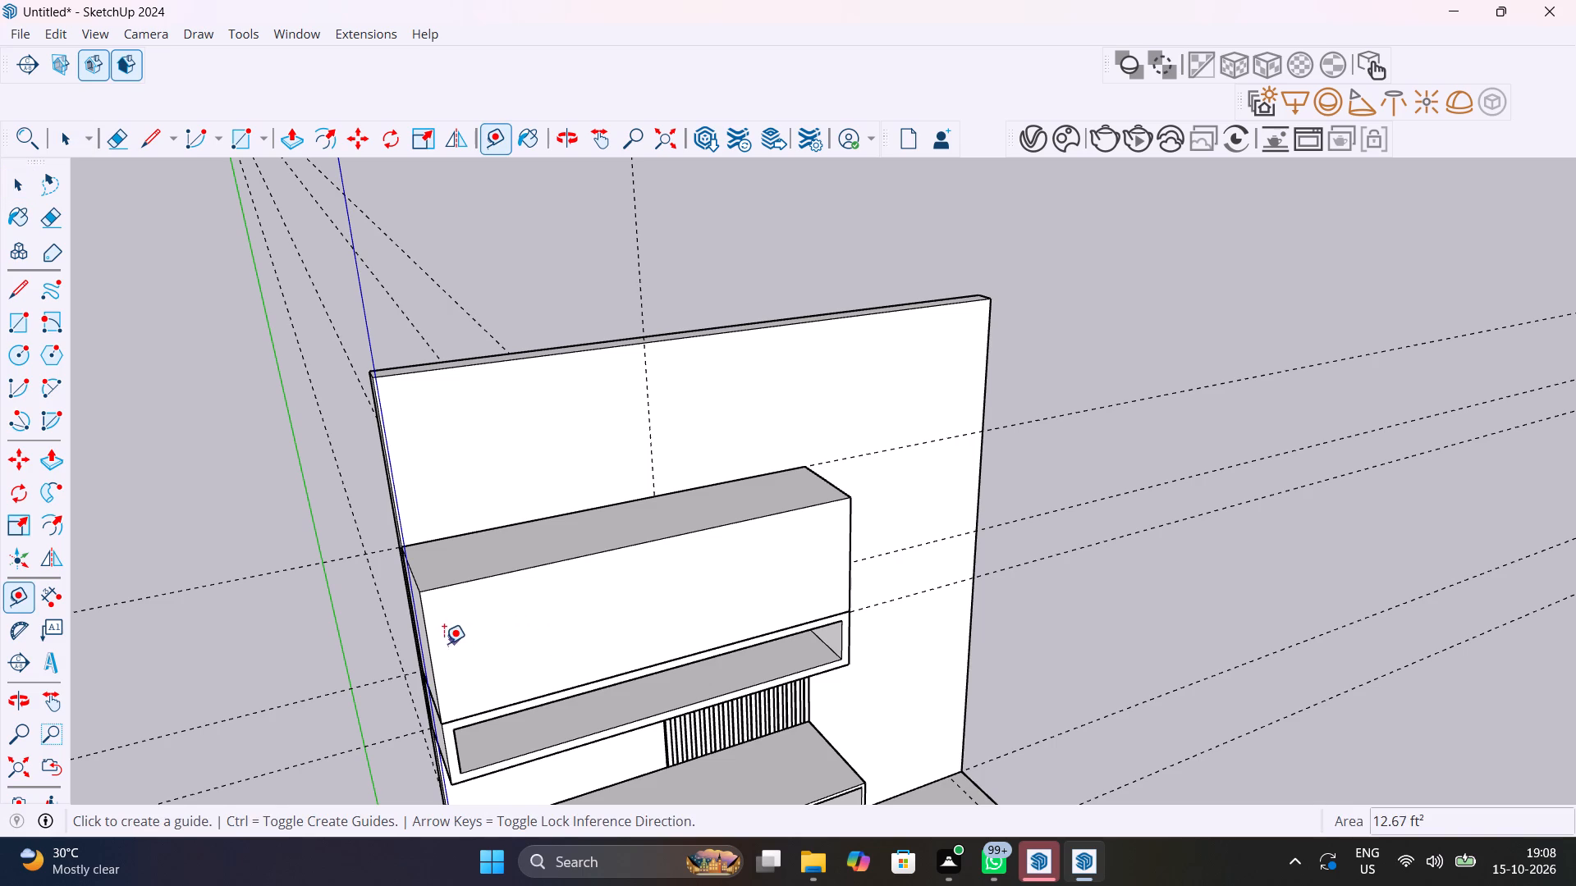
click(428, 648)
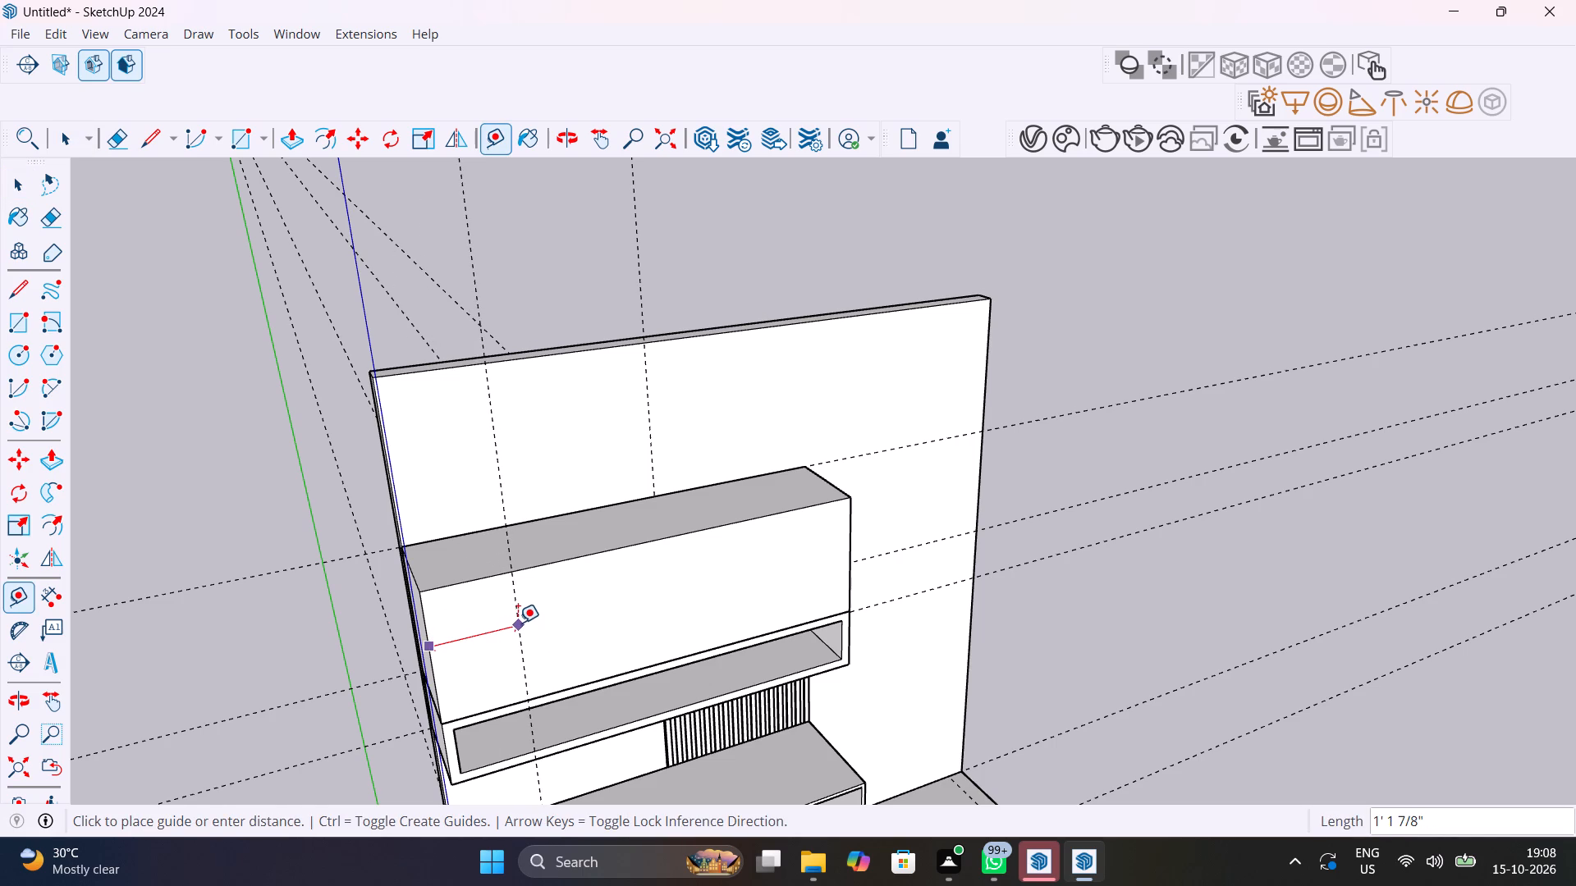
text(1')
key(Return)
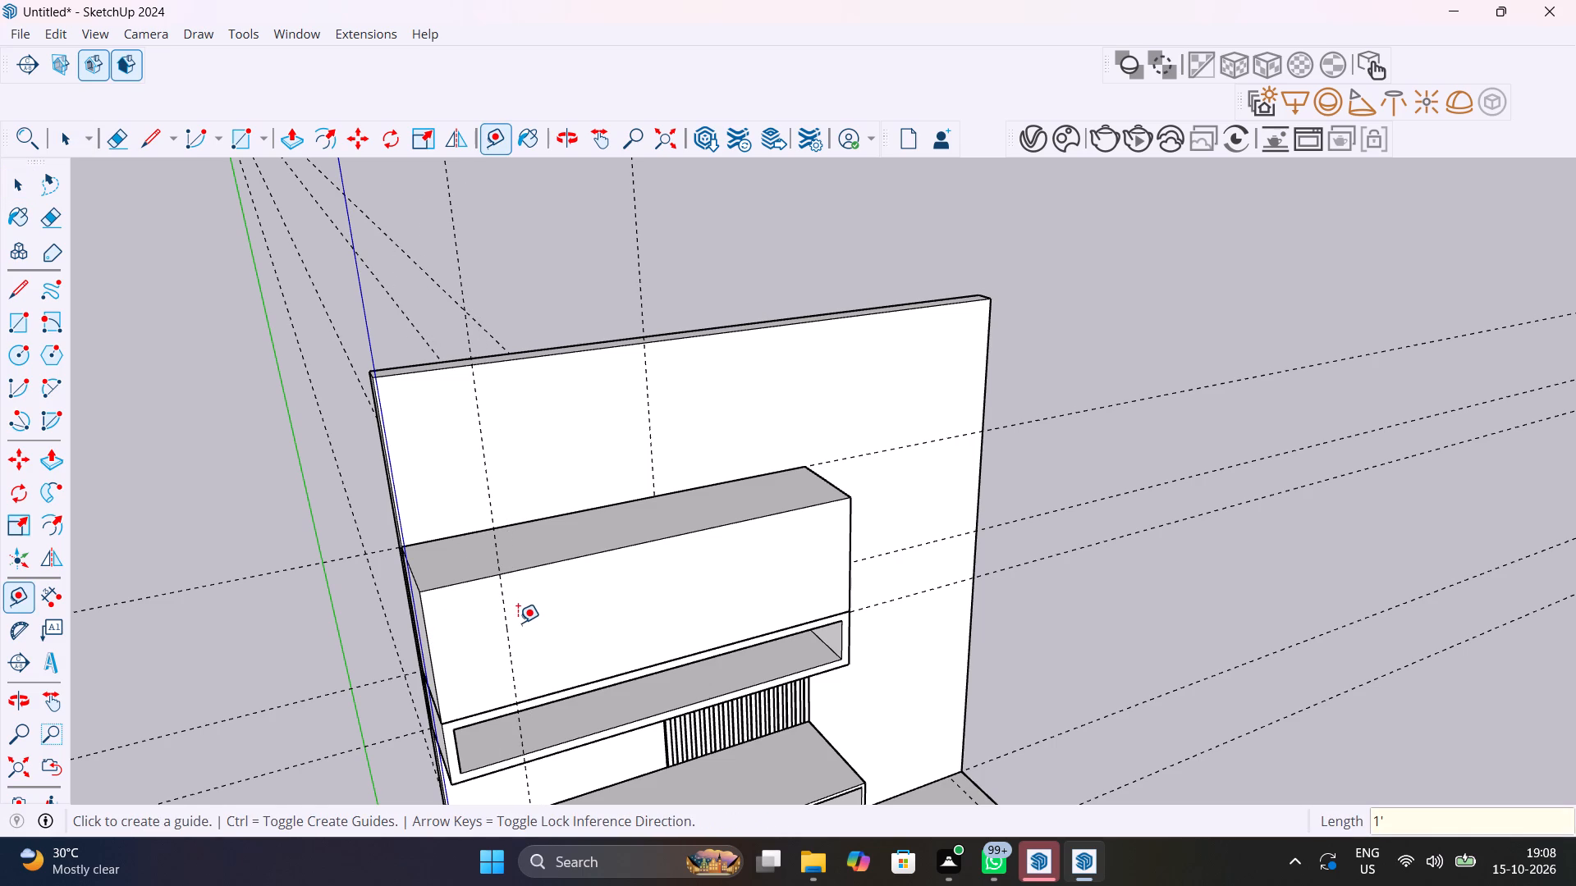
key(t)
key(space)
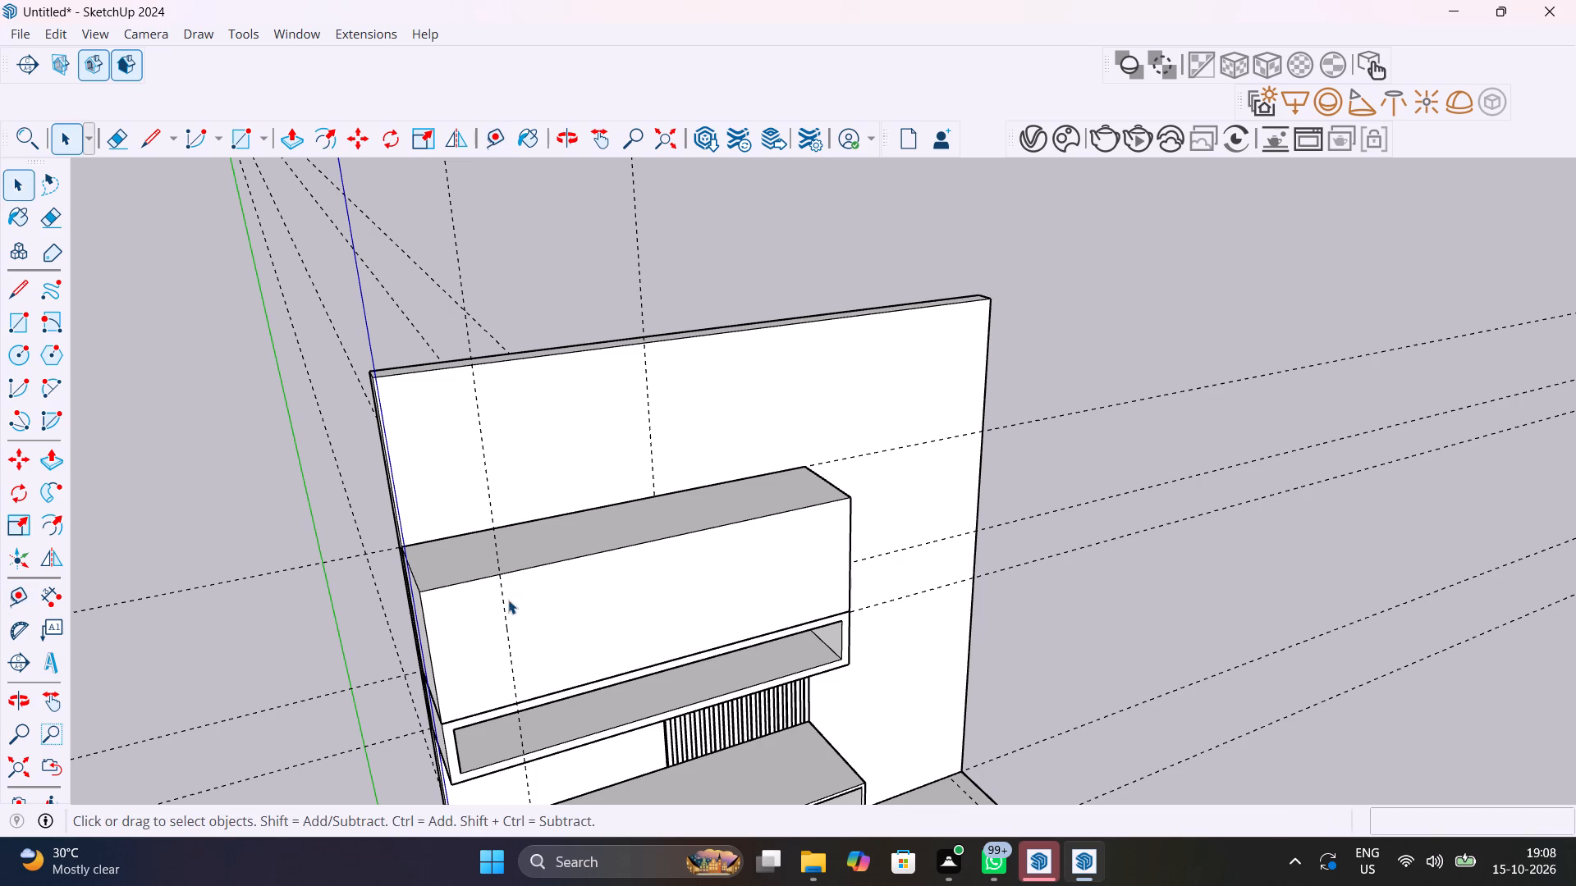
Draw a 5' 4" by 2' rectangle on the upper box's front face, from the guide to the lower right corner.
text(R)
click(502, 575)
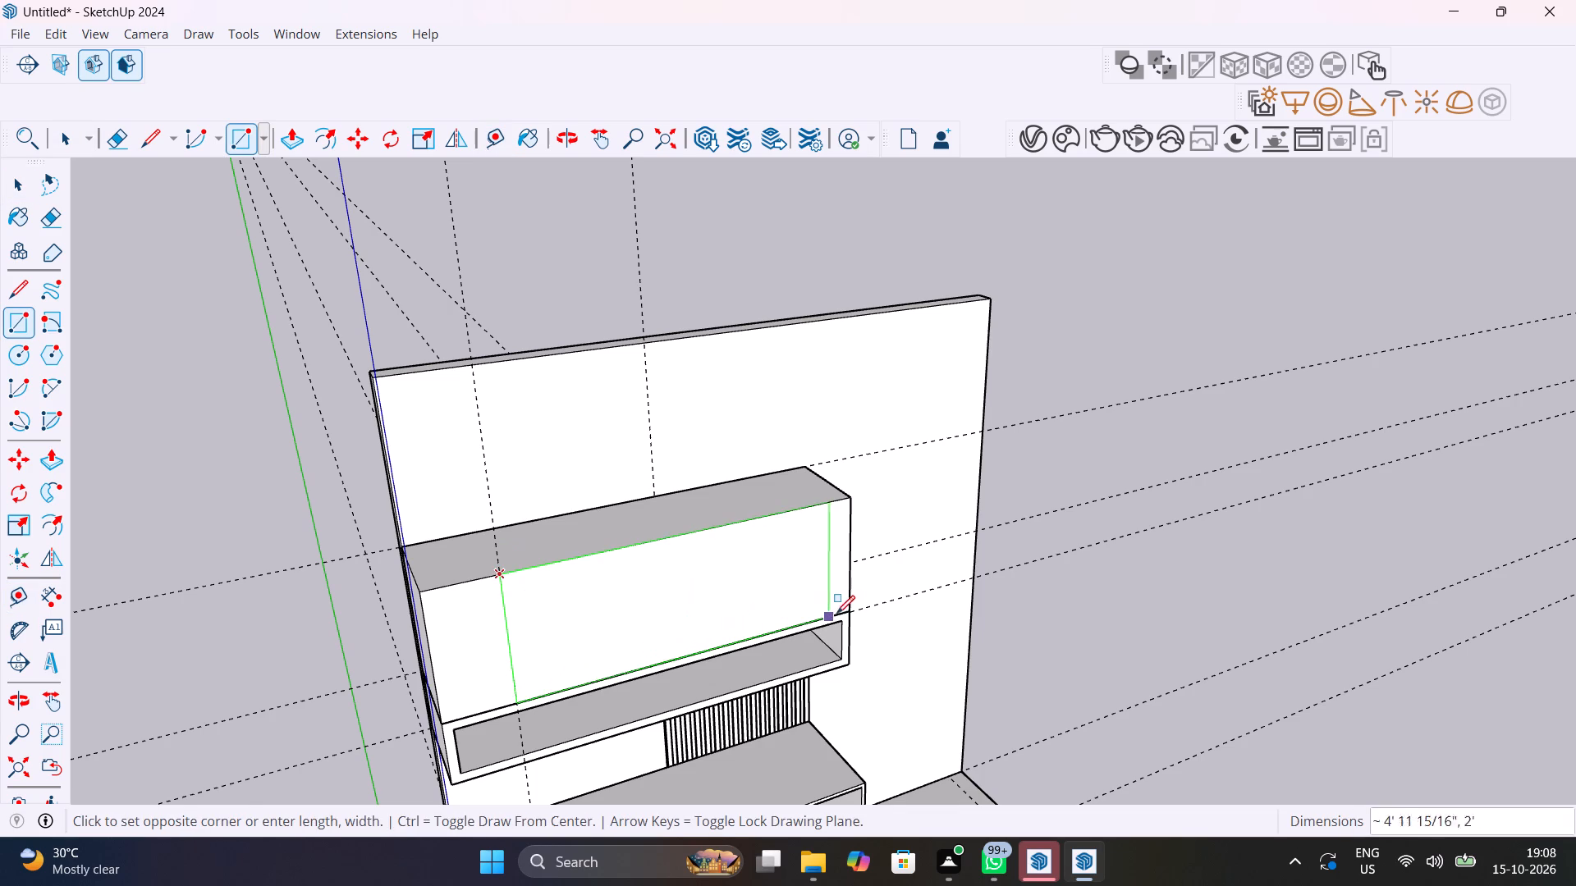
click(849, 609)
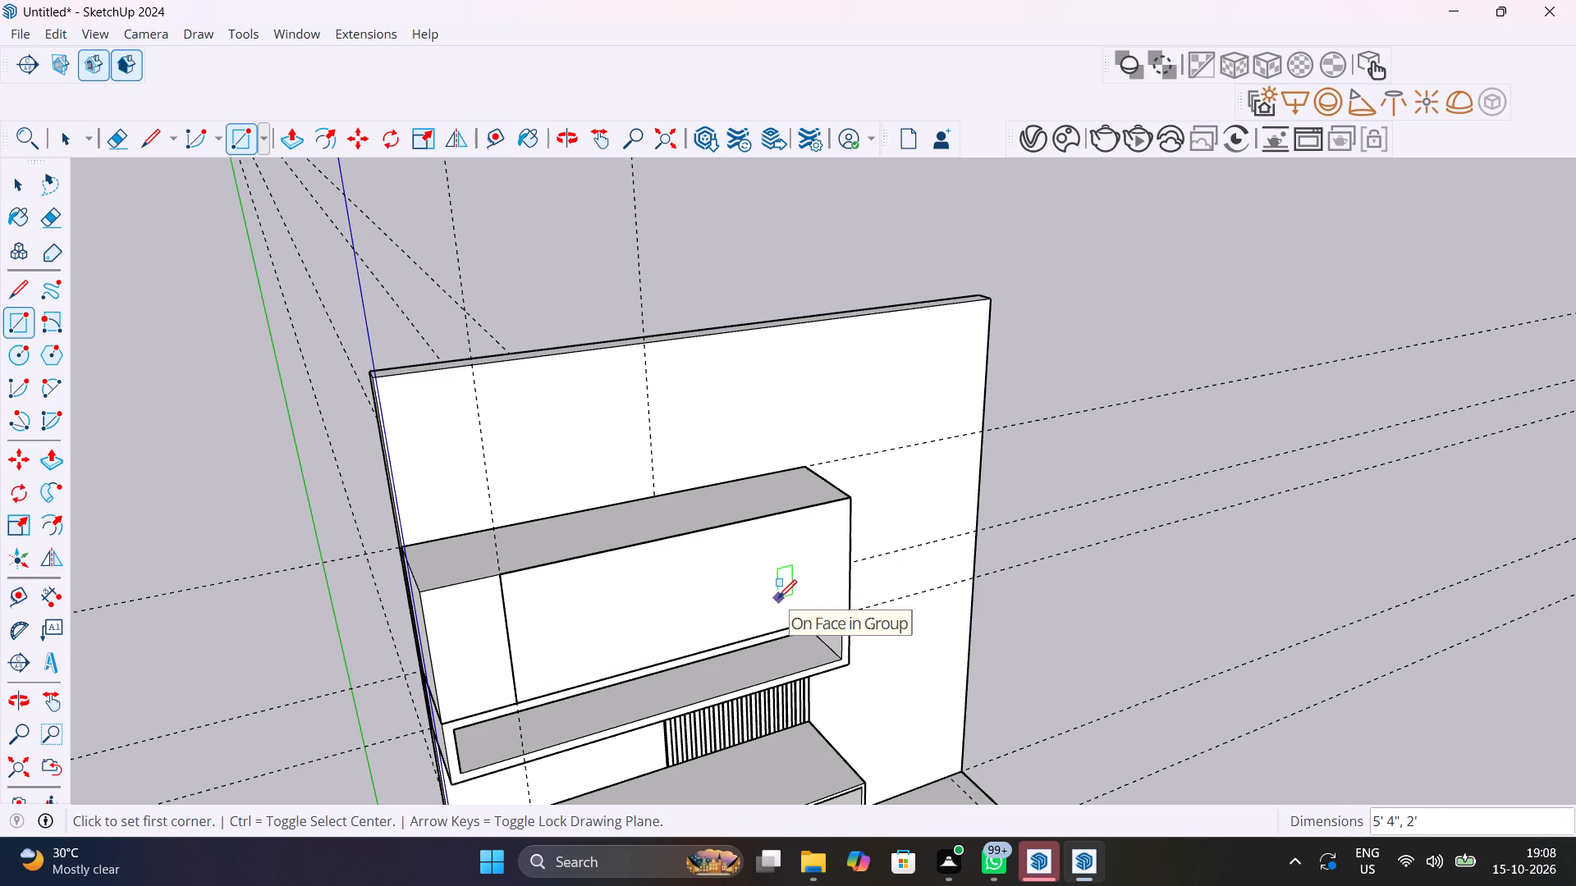
Push/Pull the front rectangle on the upper box 1" outward as a door panel.
key(p)
click(767, 587)
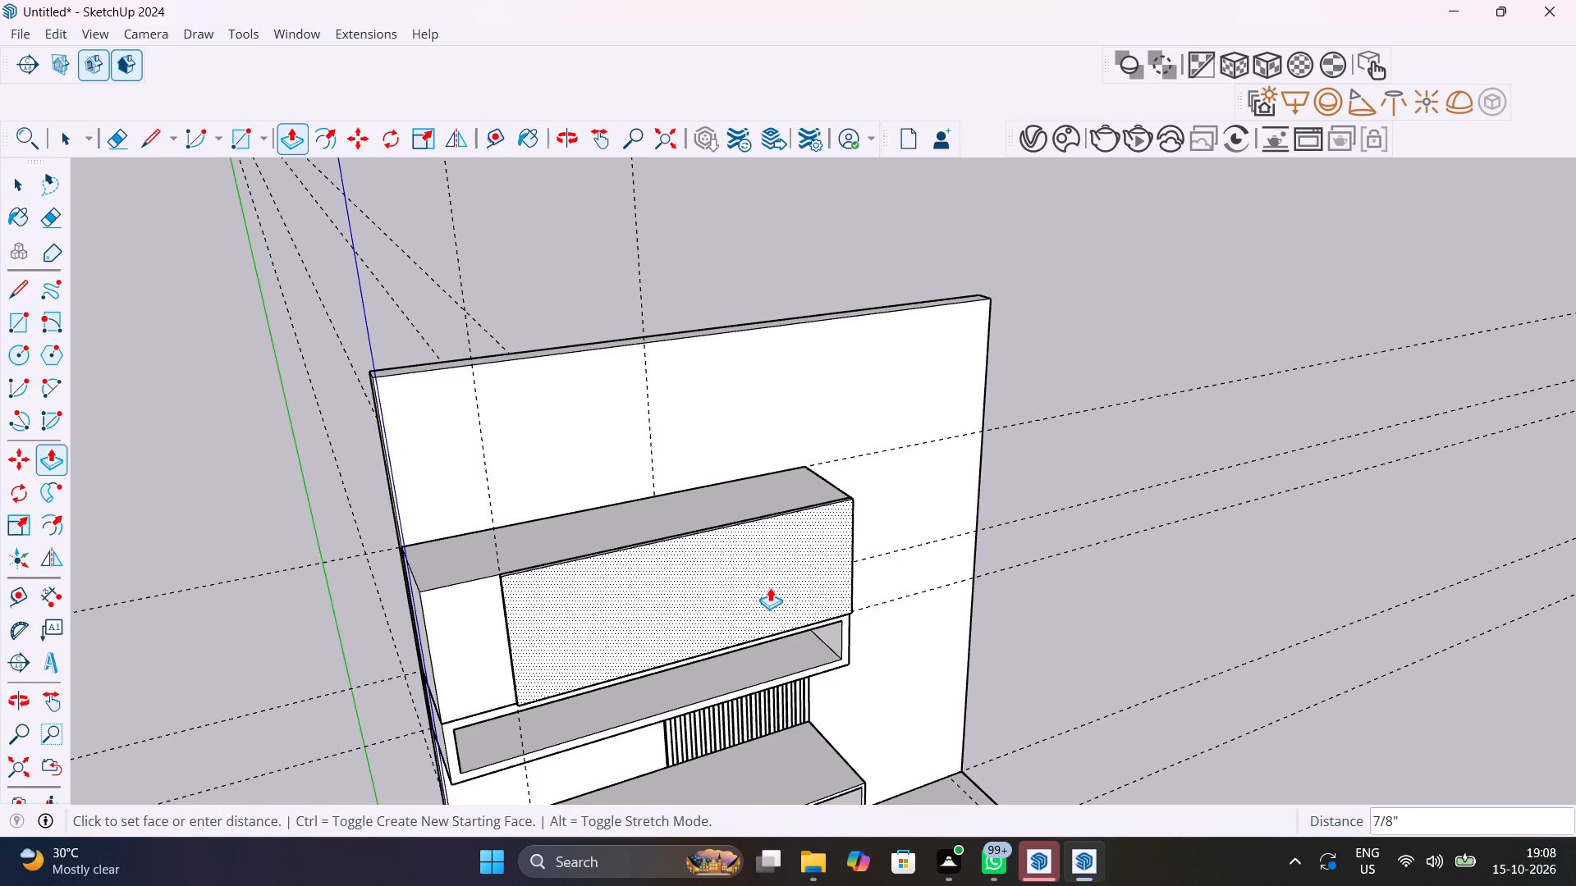
text(1")
key(Return)
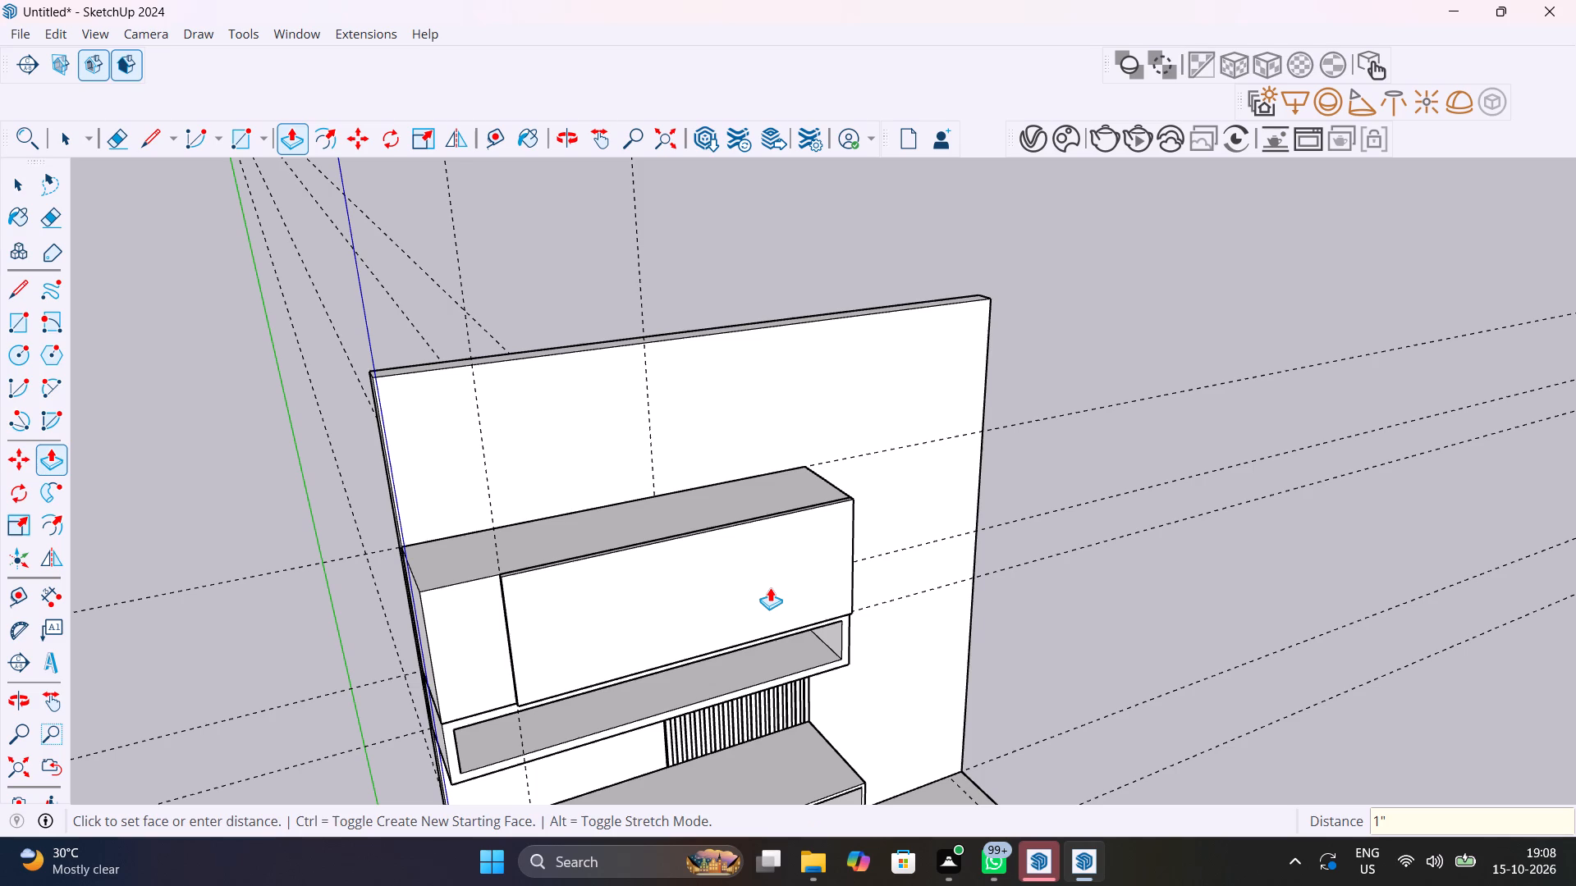
key(space)
Make the 1" thick front panel a group.
triple_click(628, 604)
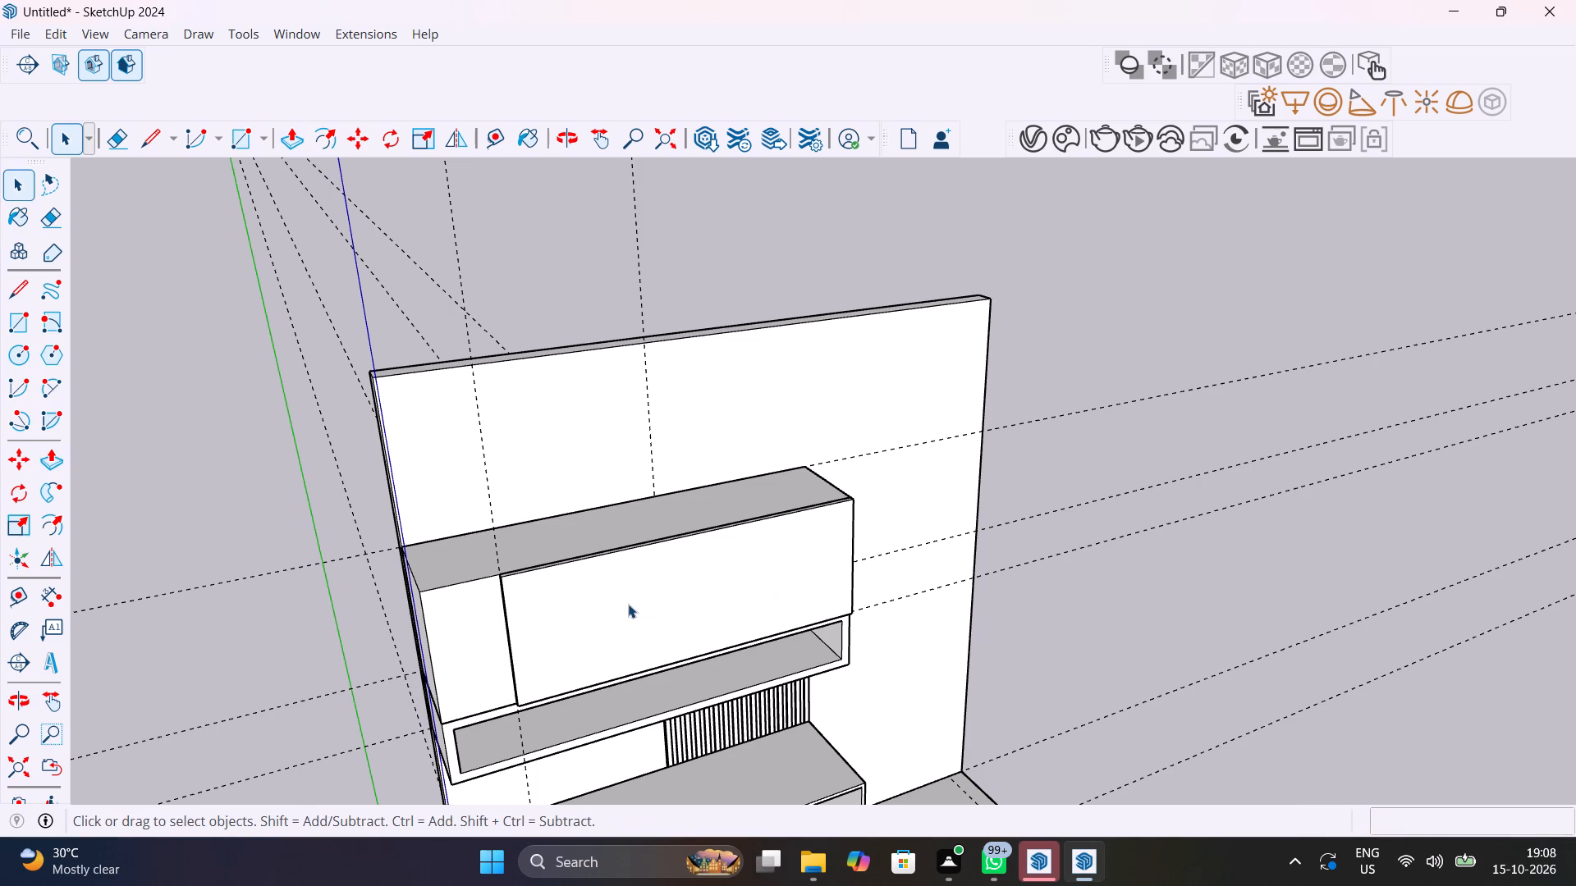
right_click(628, 604)
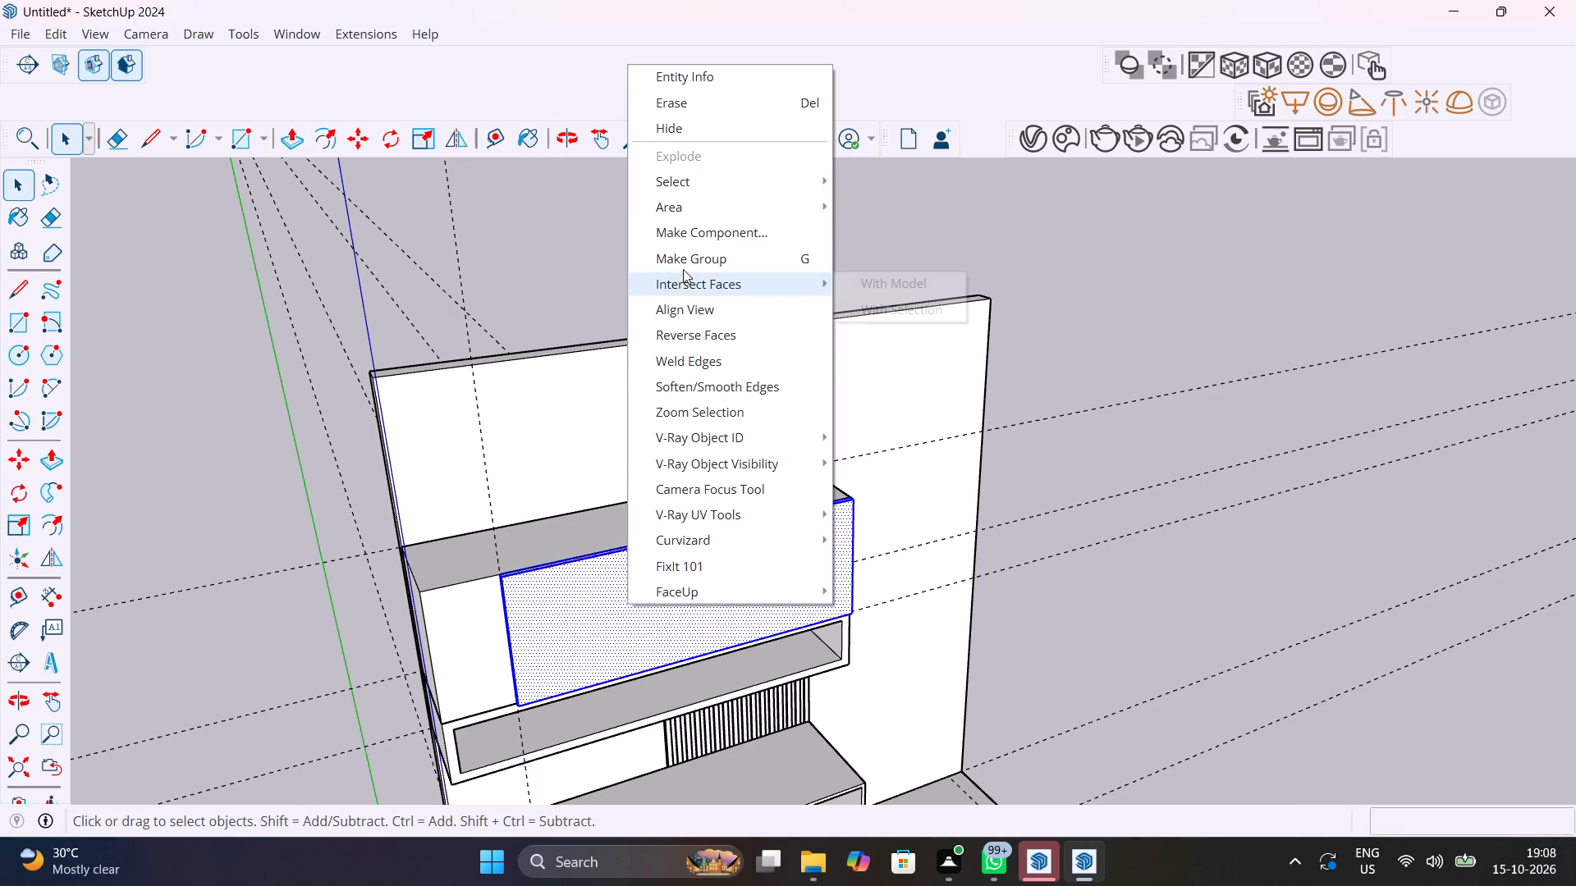
click(689, 259)
click(758, 272)
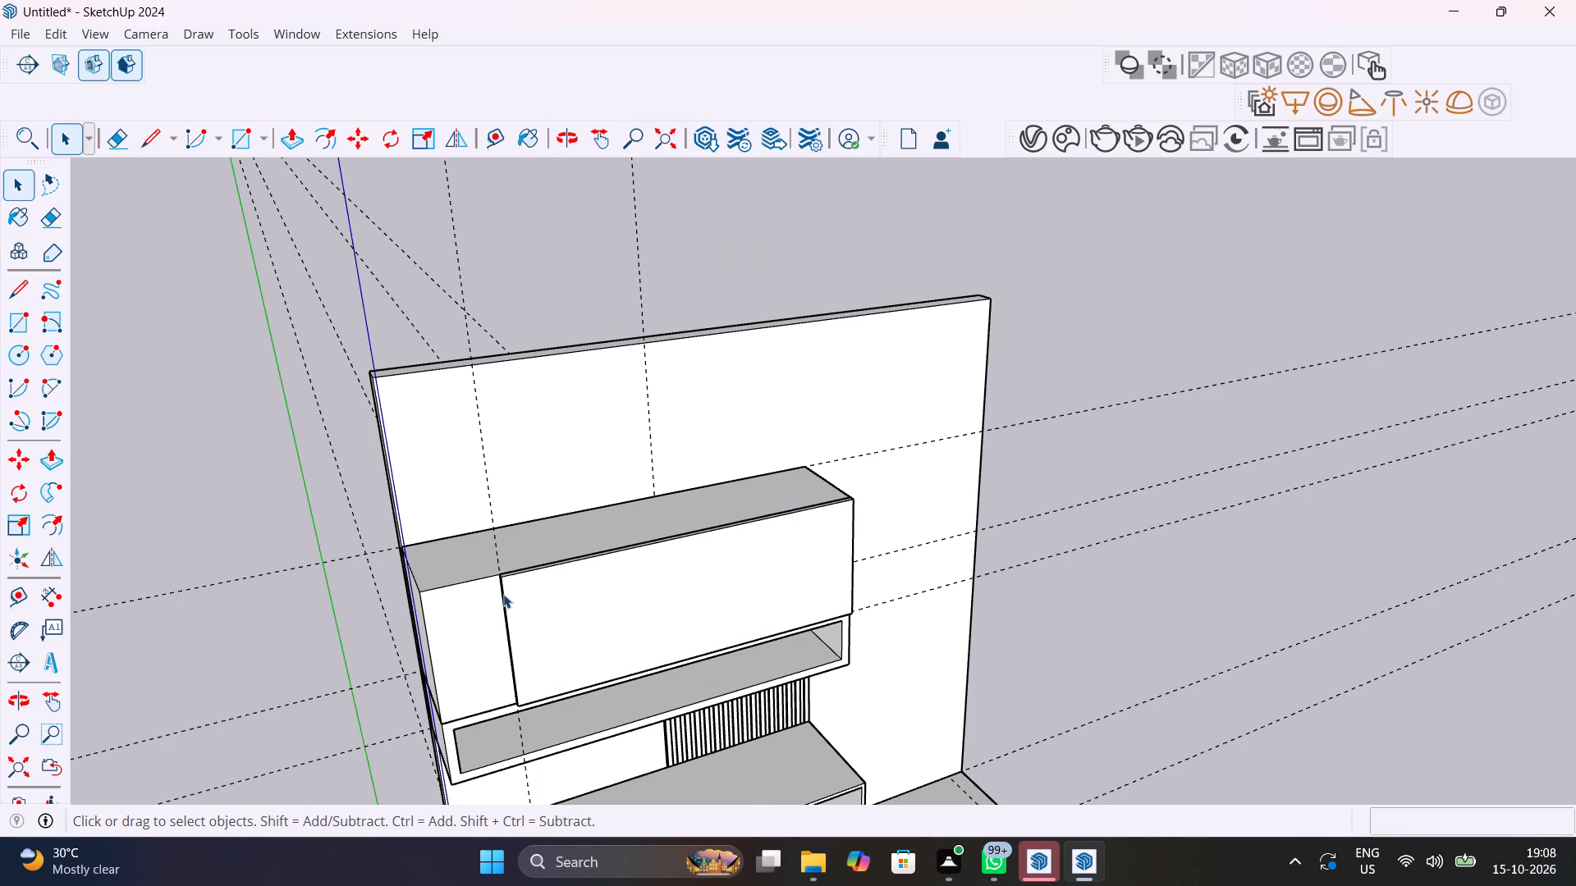
Inside the front panel group, copy the front face's left vertical edge 5' 4" to the right corner and divide the span into 3 equal parts.
scroll(504, 595, up, 7)
middle_drag(531, 605, 760, 535)
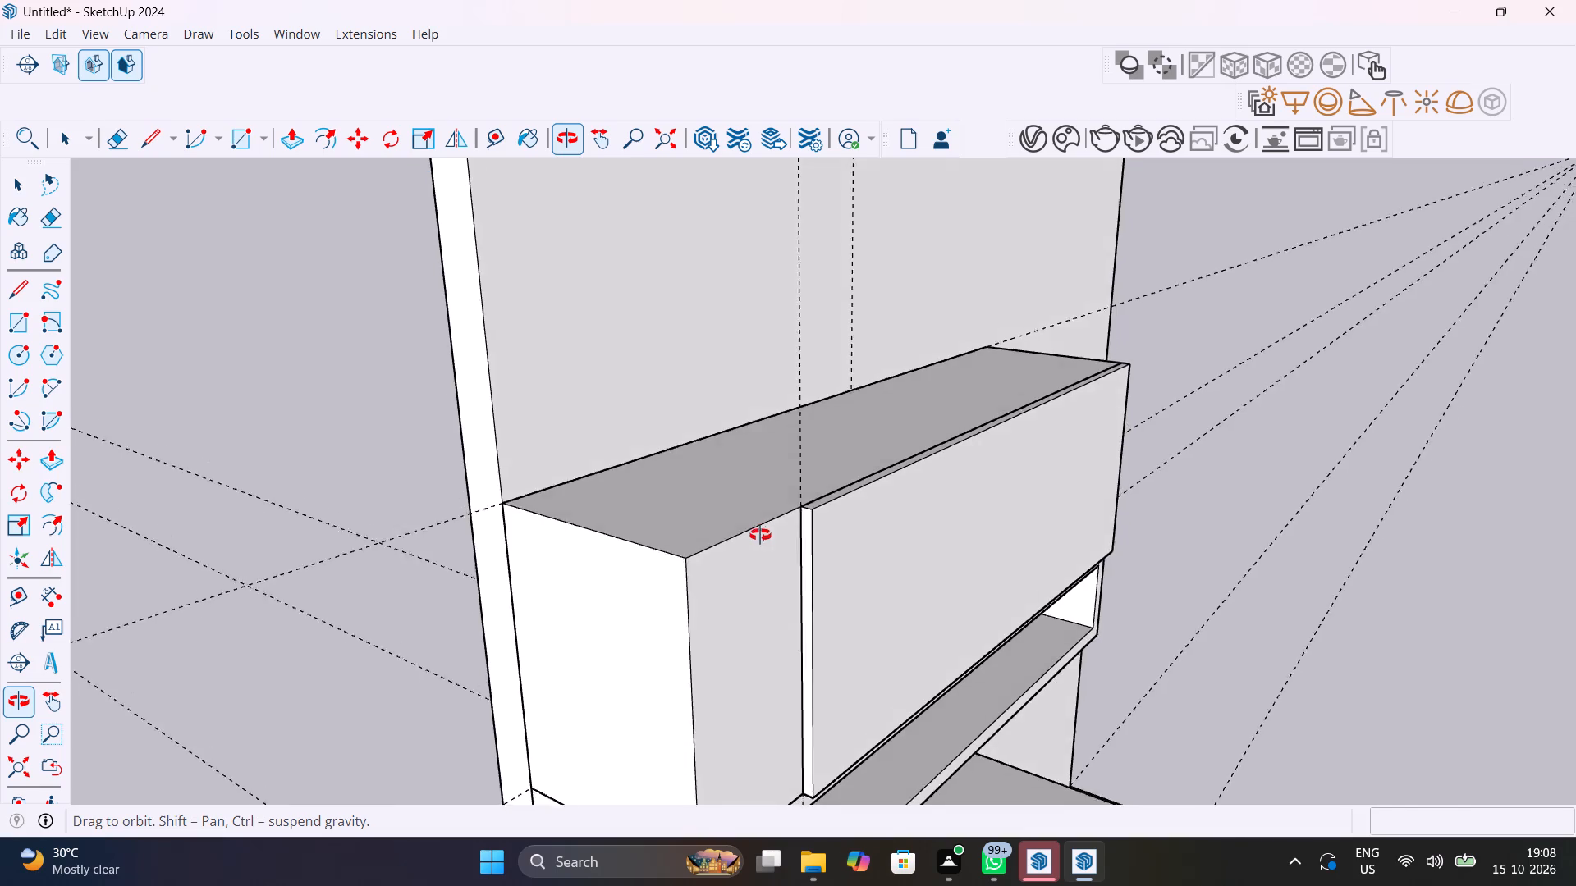
middle_drag(760, 535, 612, 591)
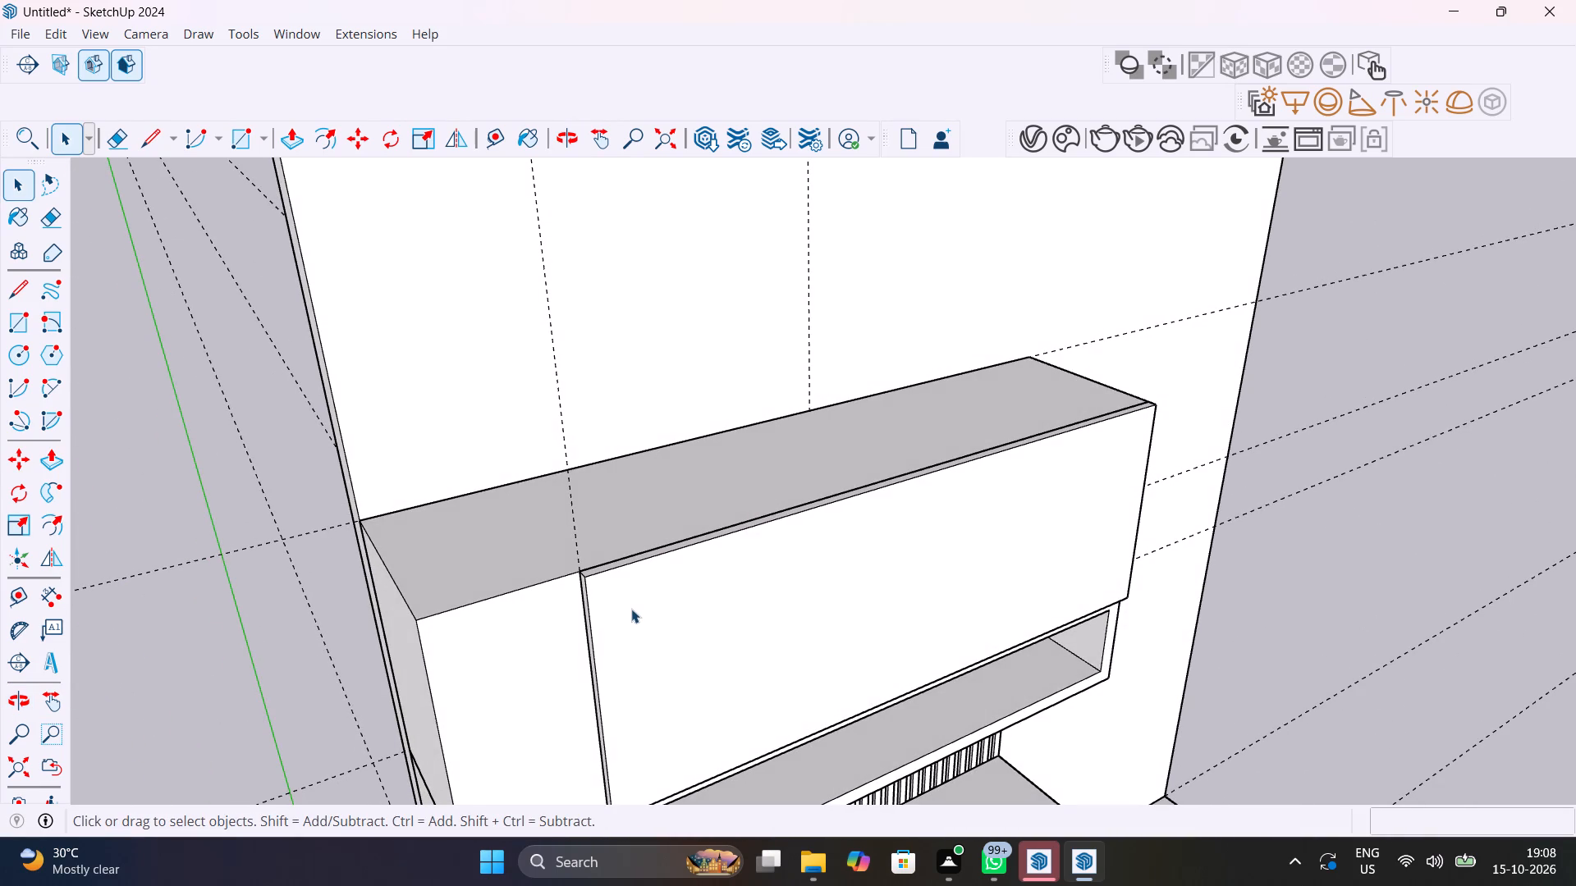
double_click(605, 633)
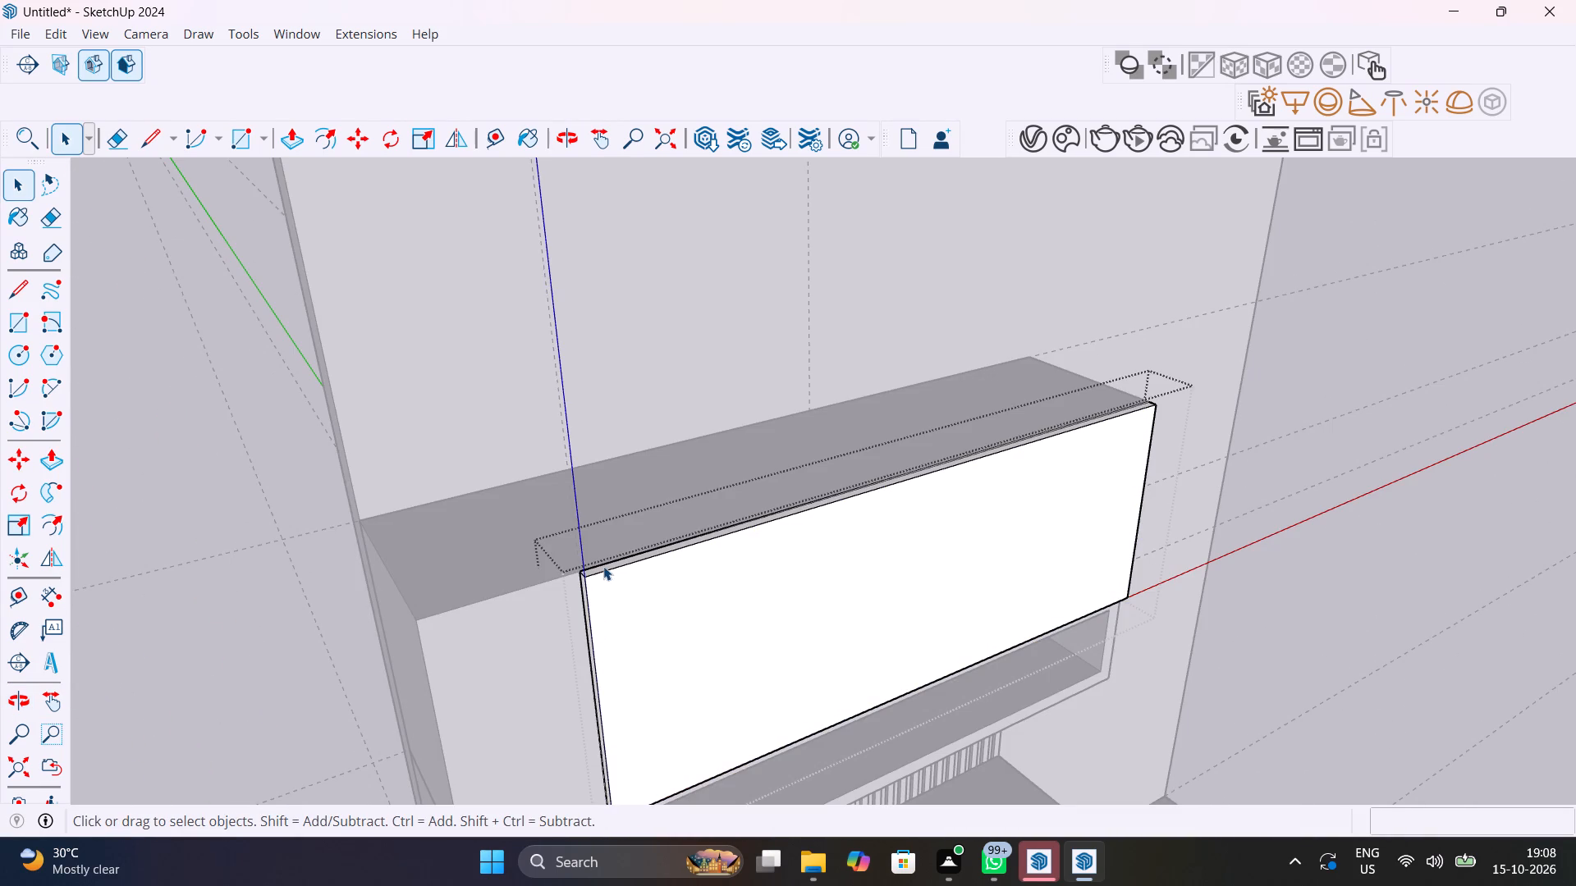
key(l)
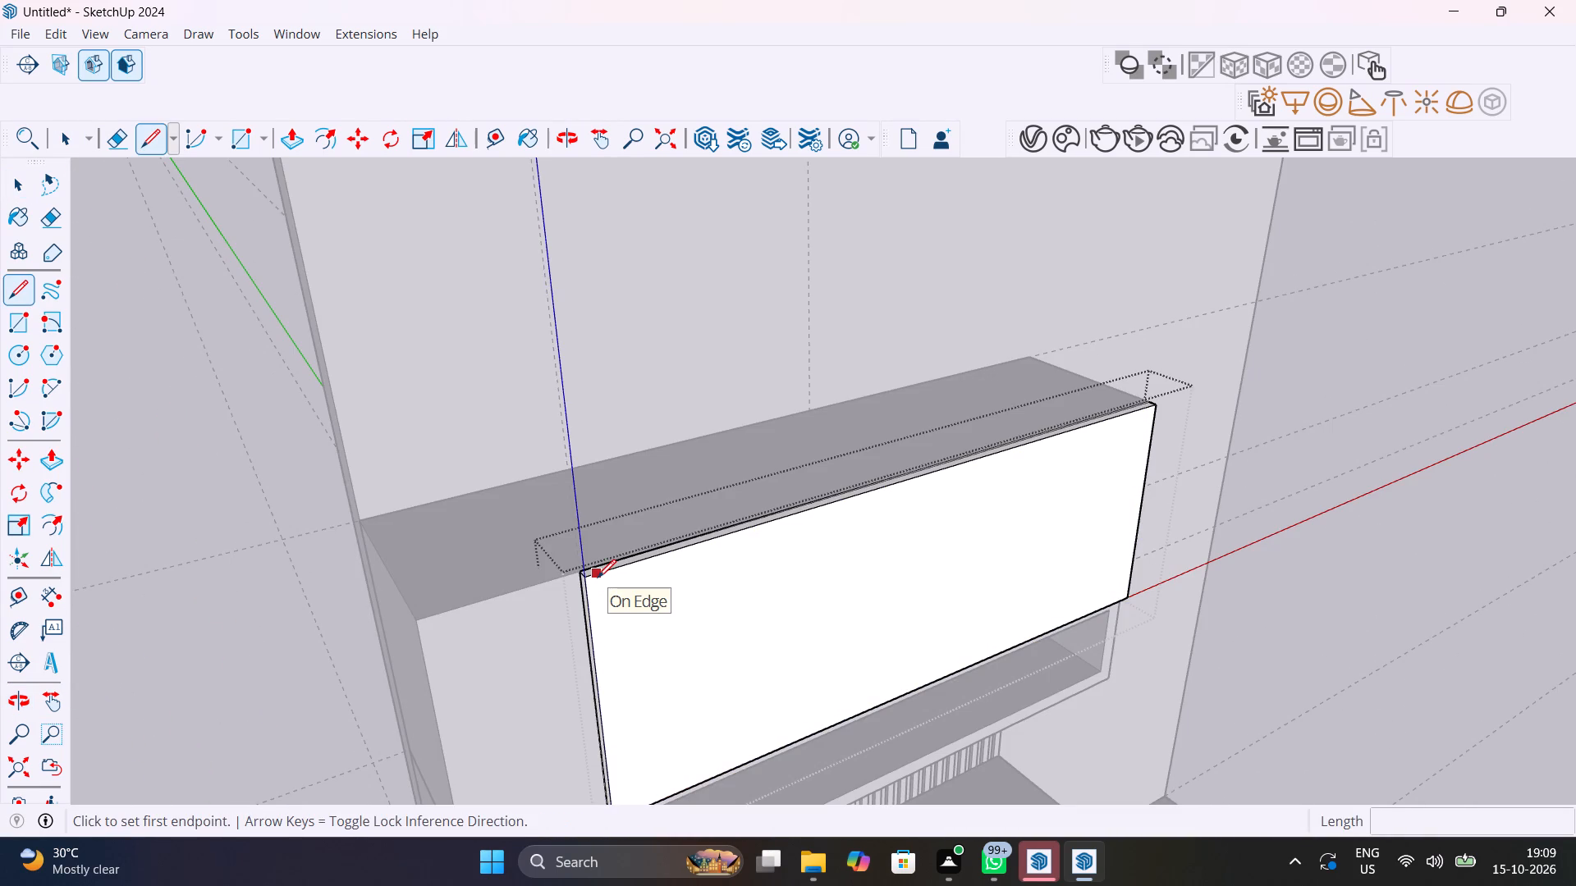
key(Escape)
key(space)
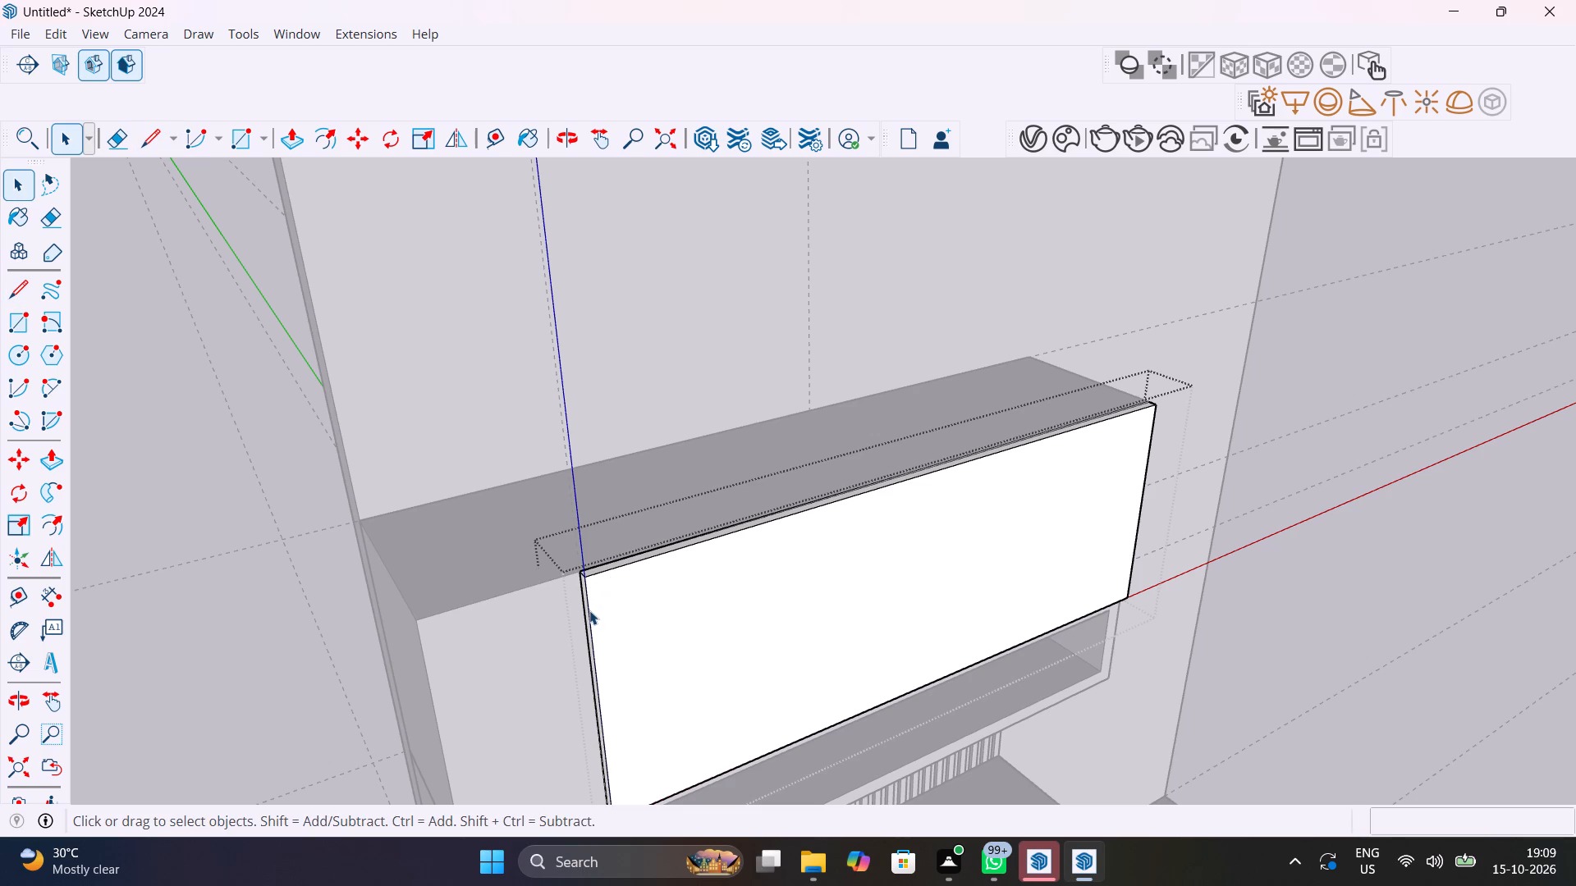
click(589, 614)
key(m)
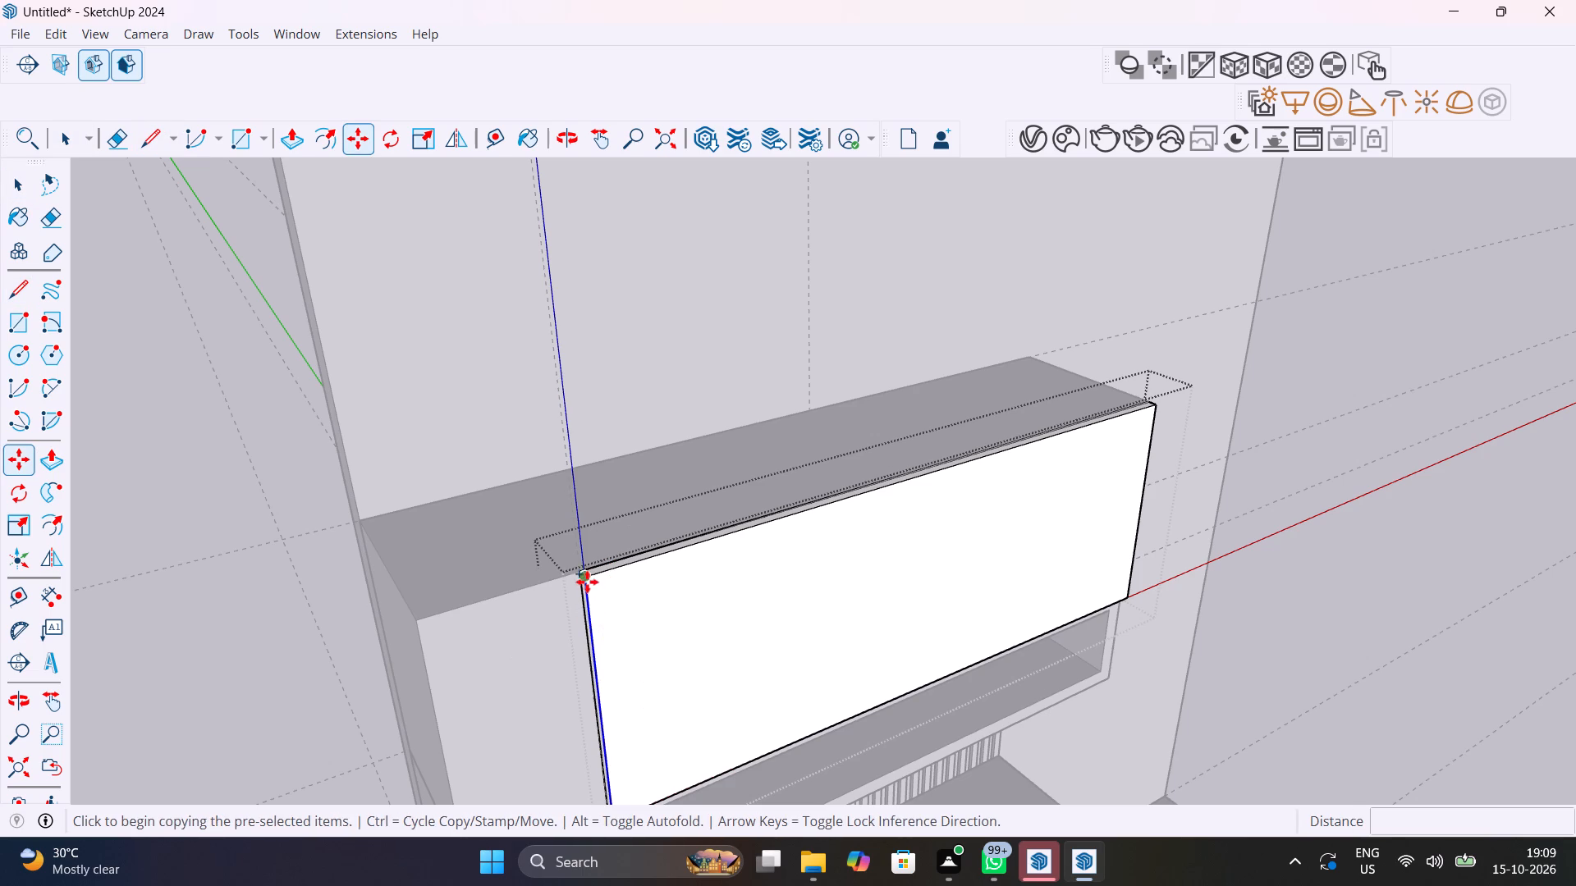
click(586, 578)
scroll(869, 513, down, 3)
middle_drag(882, 511, 625, 547)
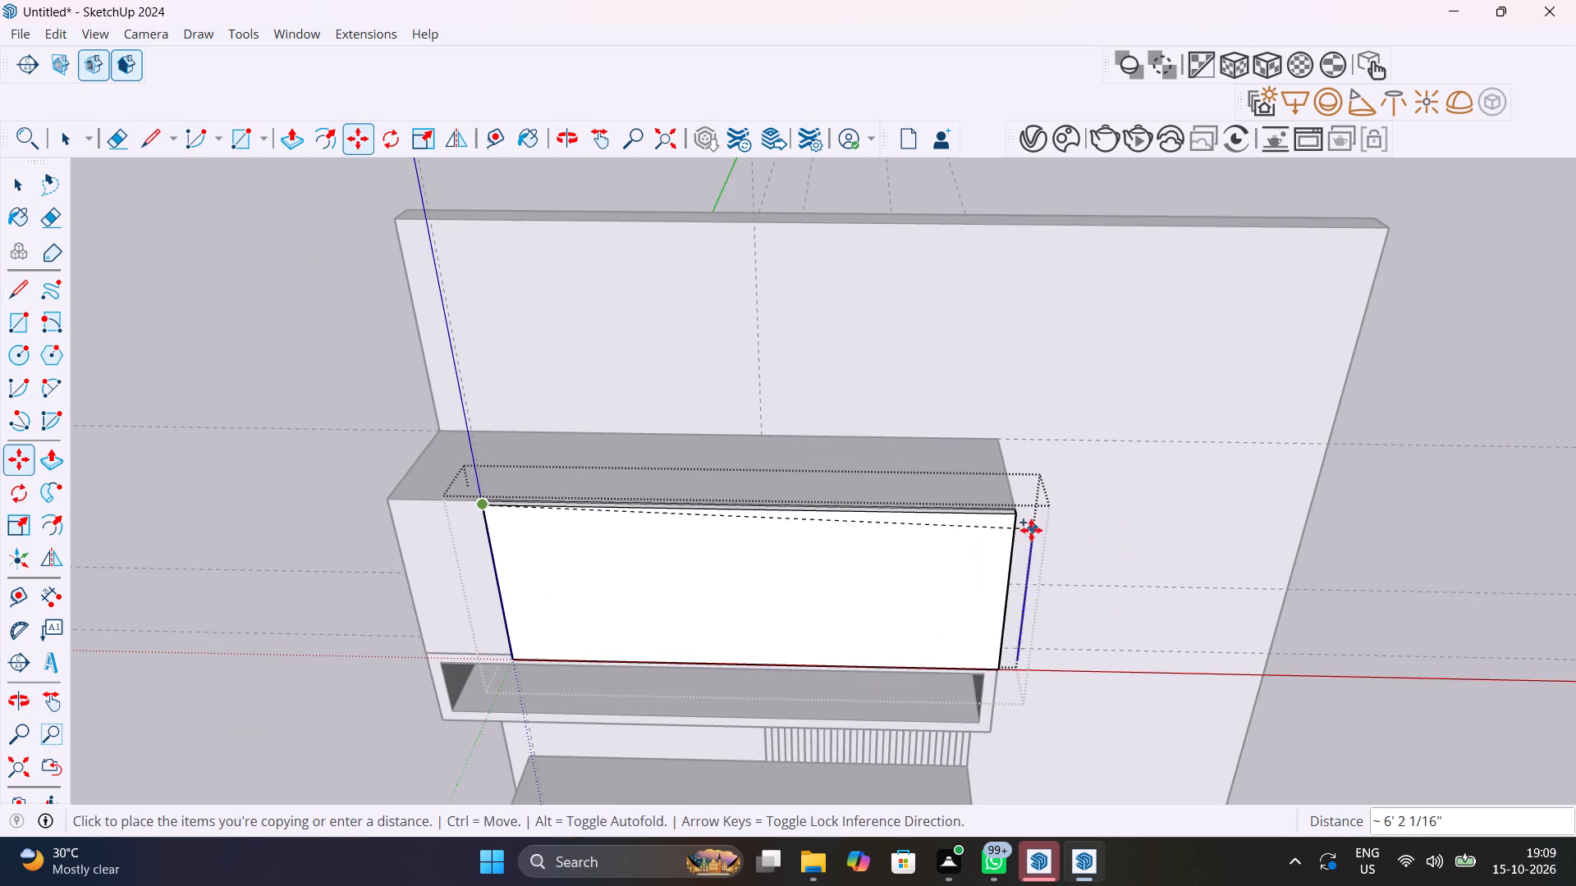
scroll(1016, 518, up, 6)
click(1013, 509)
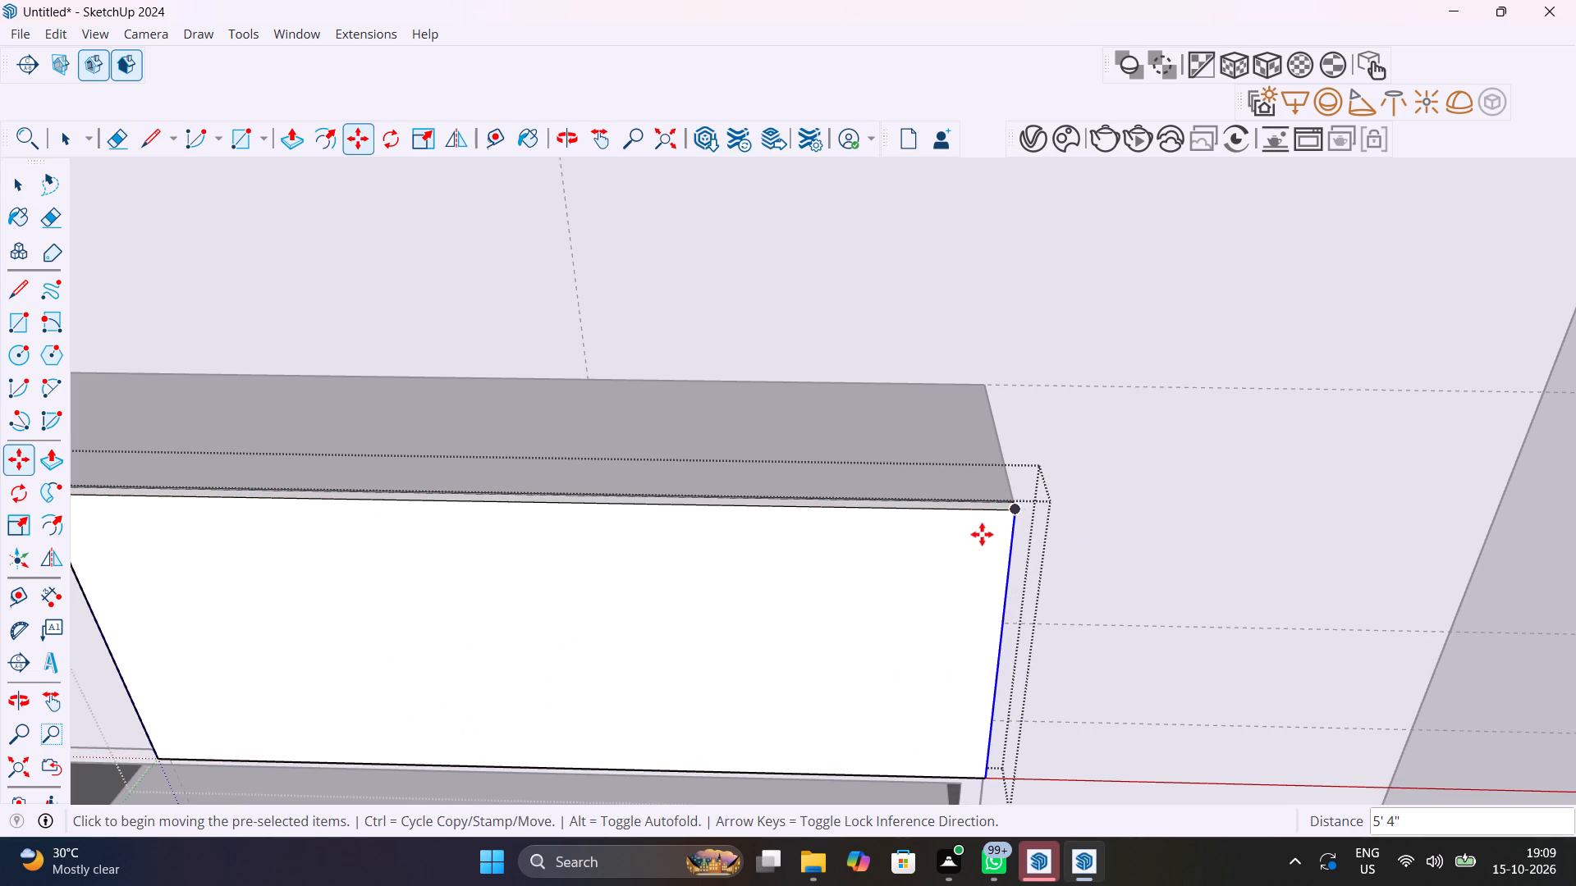
scroll(981, 535, down, 9)
text(3/)
key(Return)
key(space)
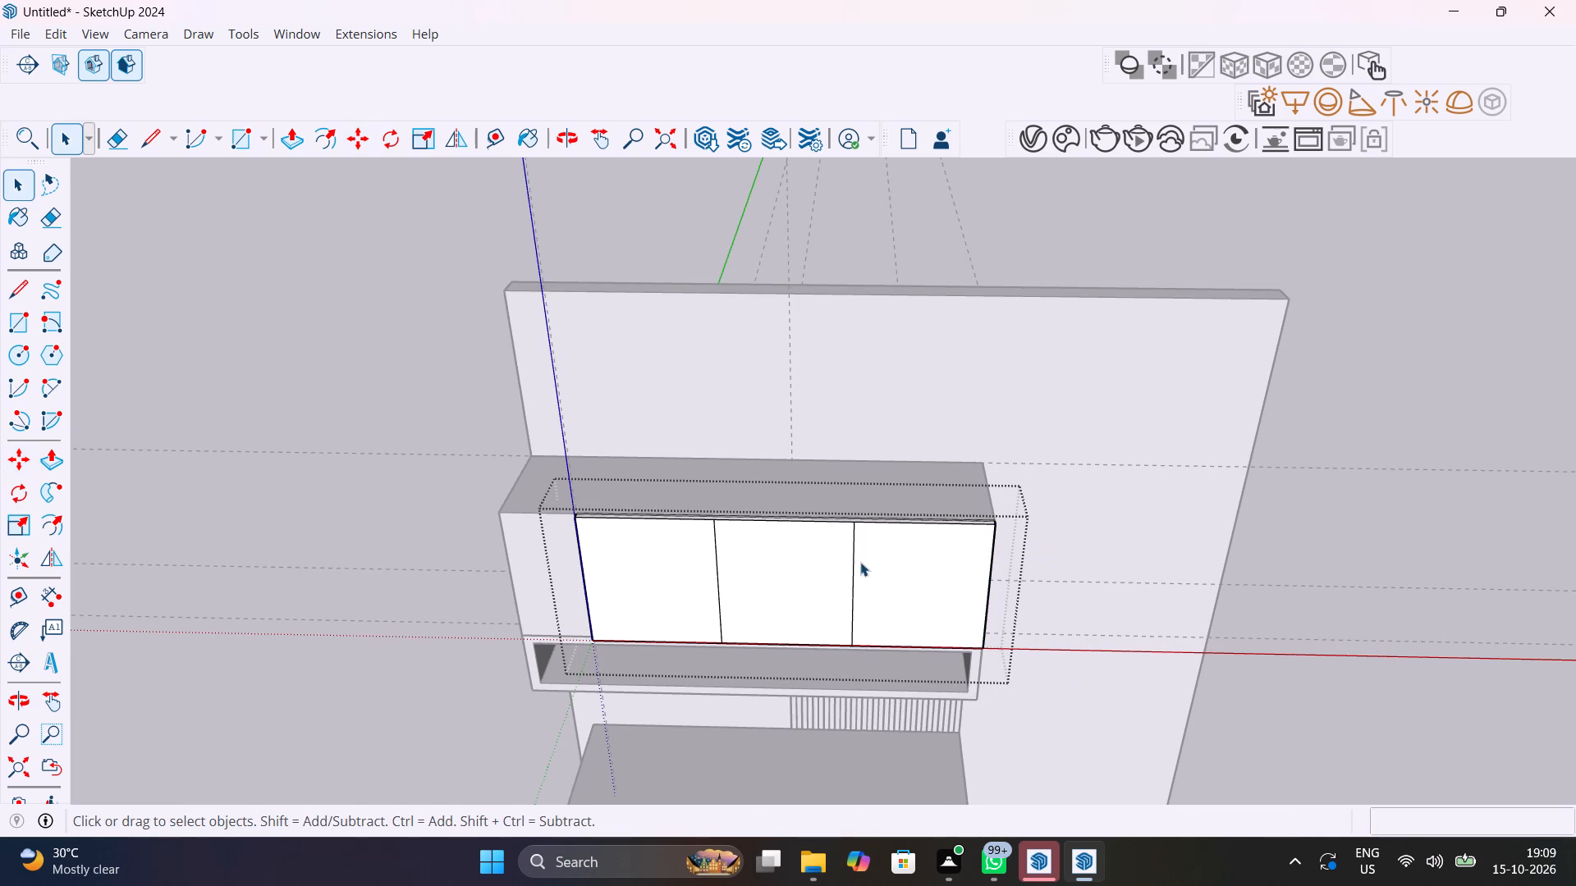
Copy the two vertical divider edges on the front panel 4 mm to the right.
click(853, 551)
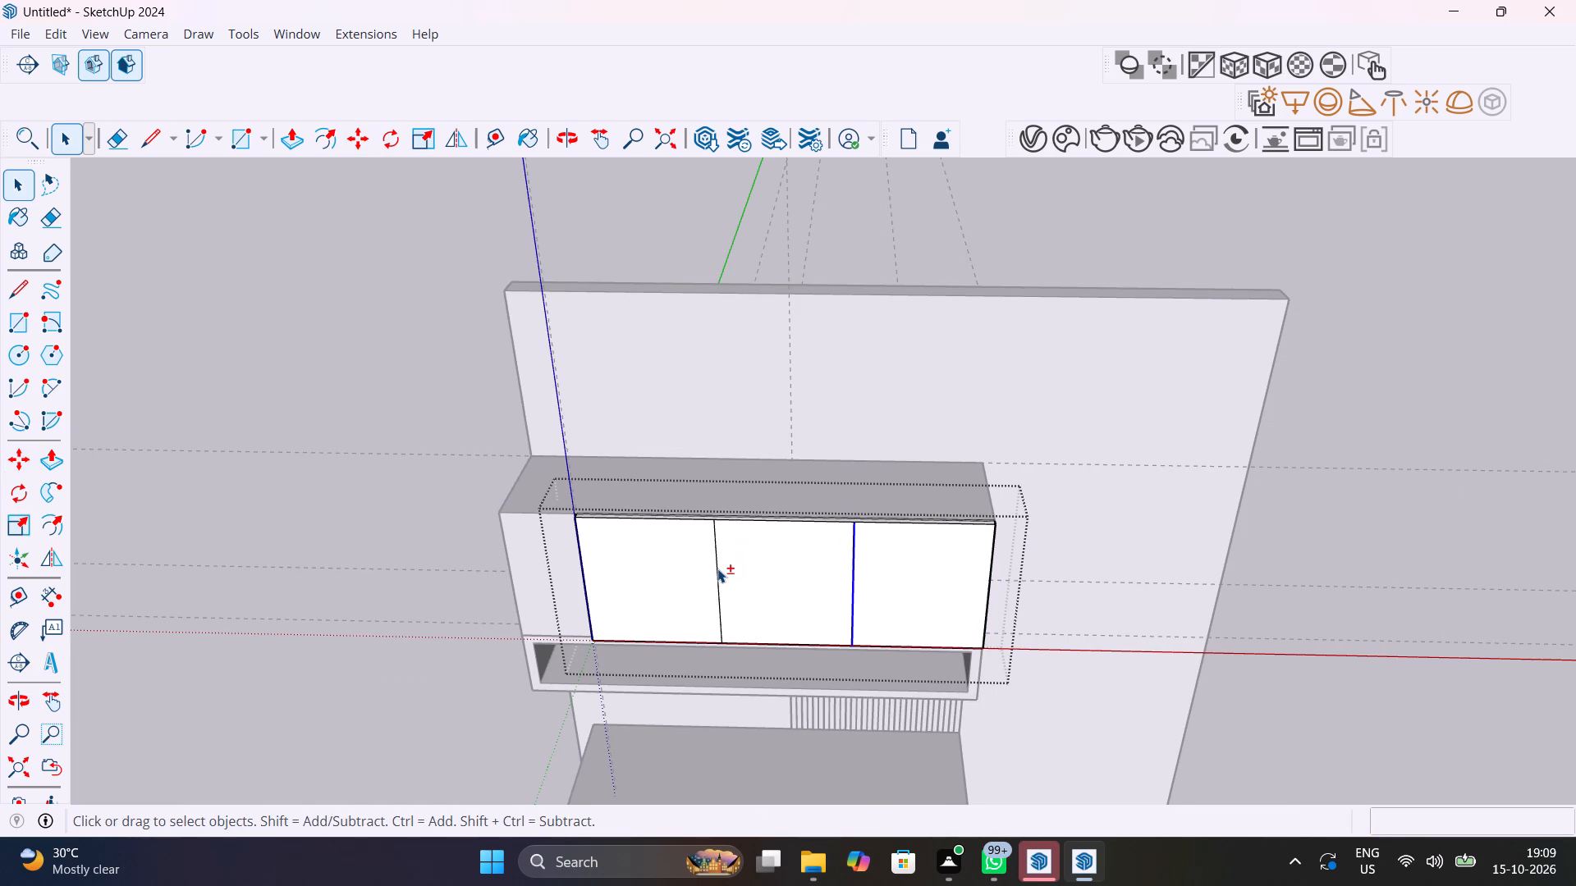
shift+click(717, 569)
key(m)
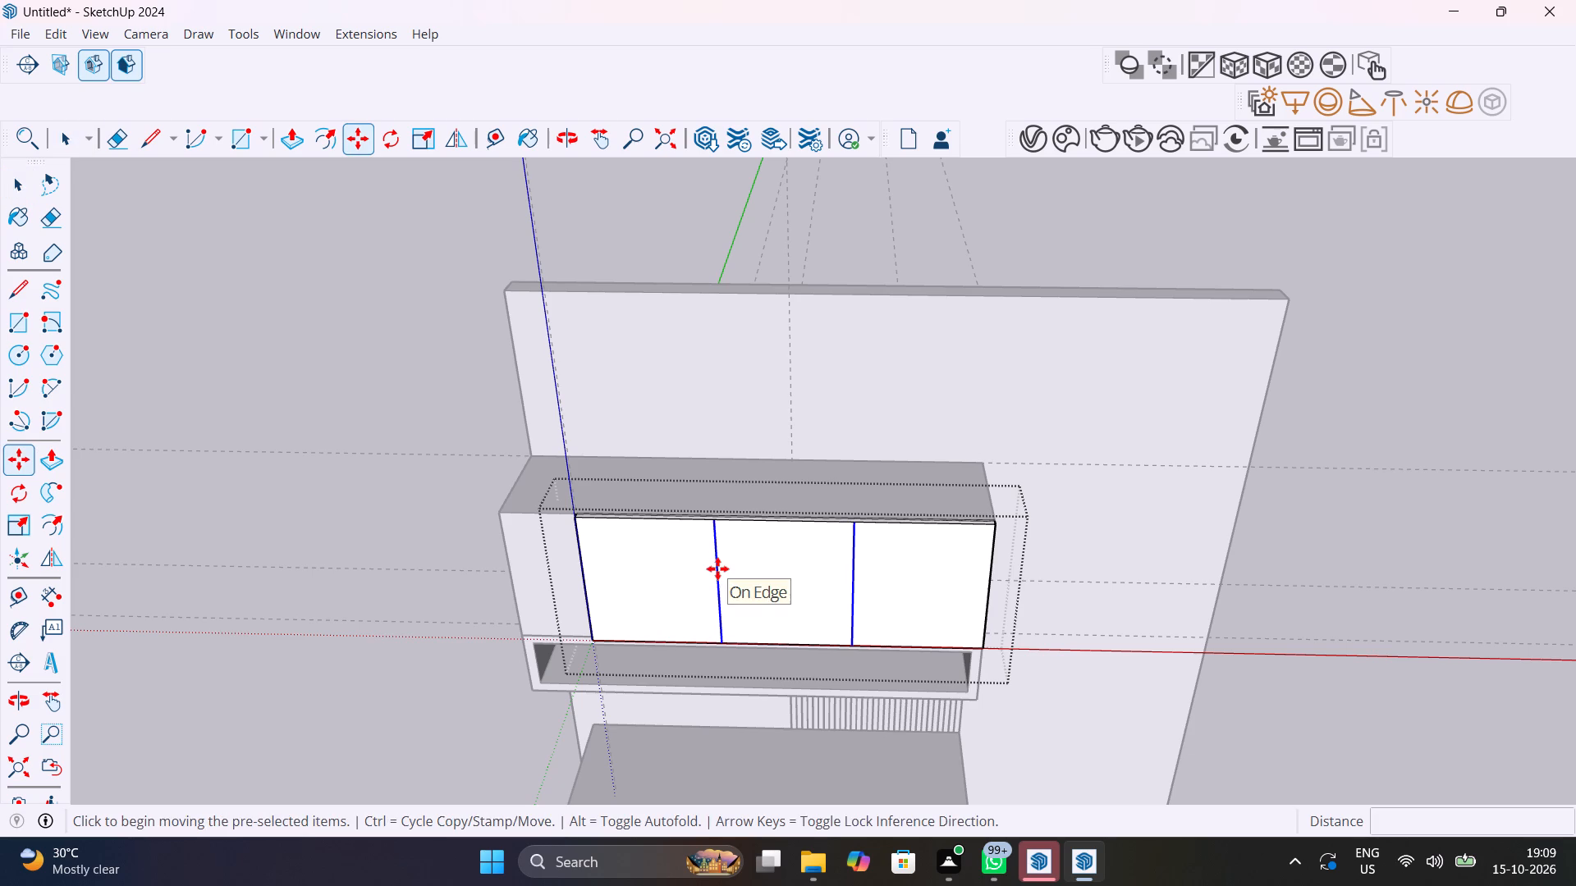
click(857, 527)
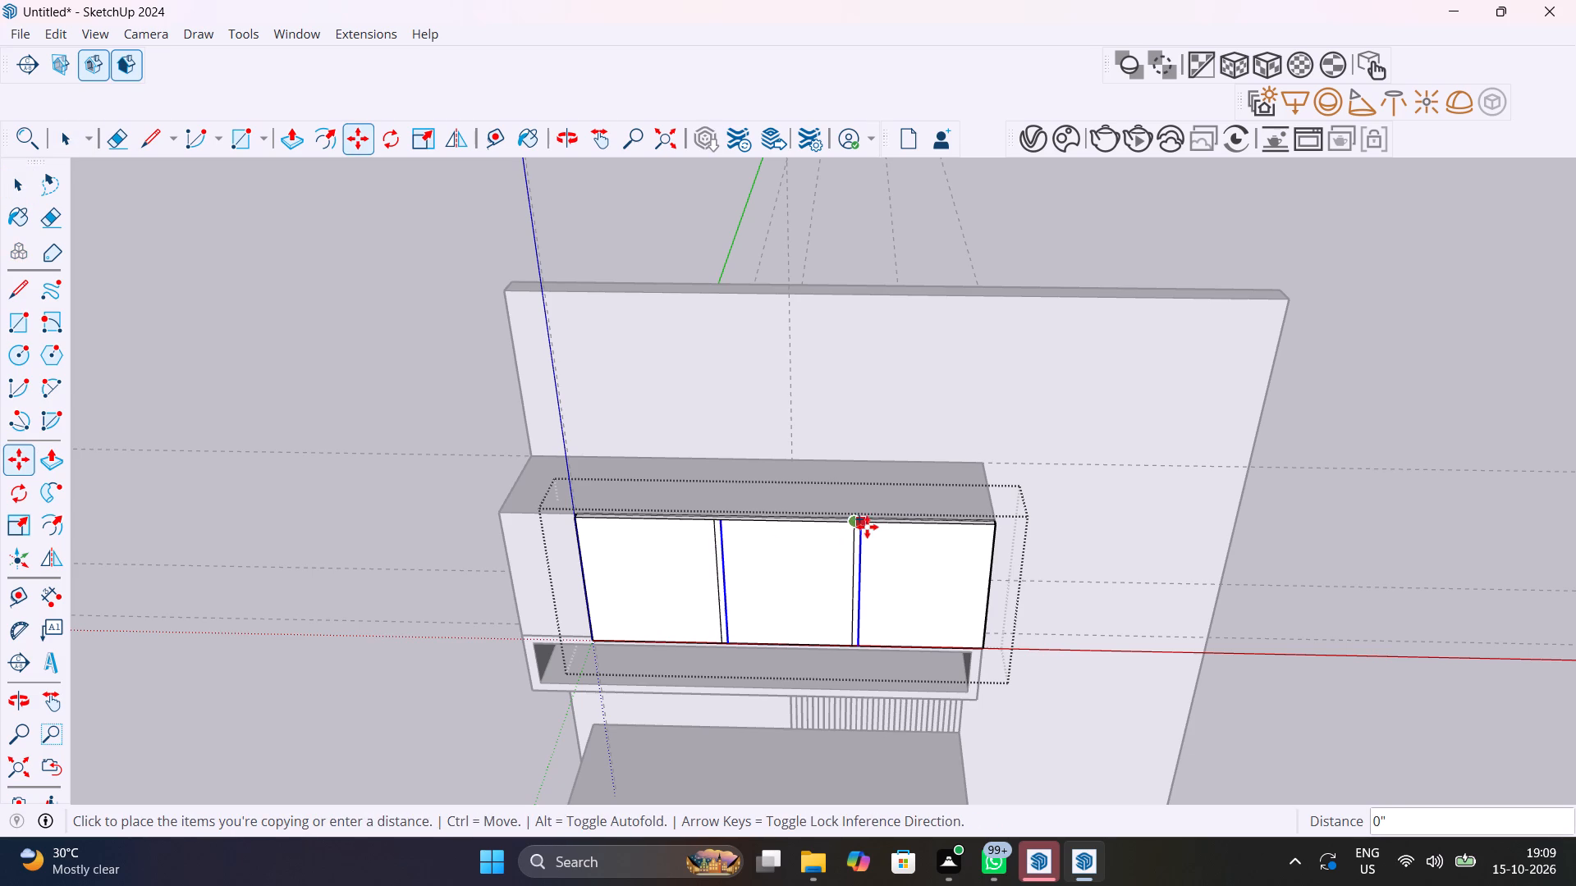
text(4MM)
key(Return)
Copy the two offset divider edges 8 mm to the left, past the original dividers.
scroll(869, 527, up, 16)
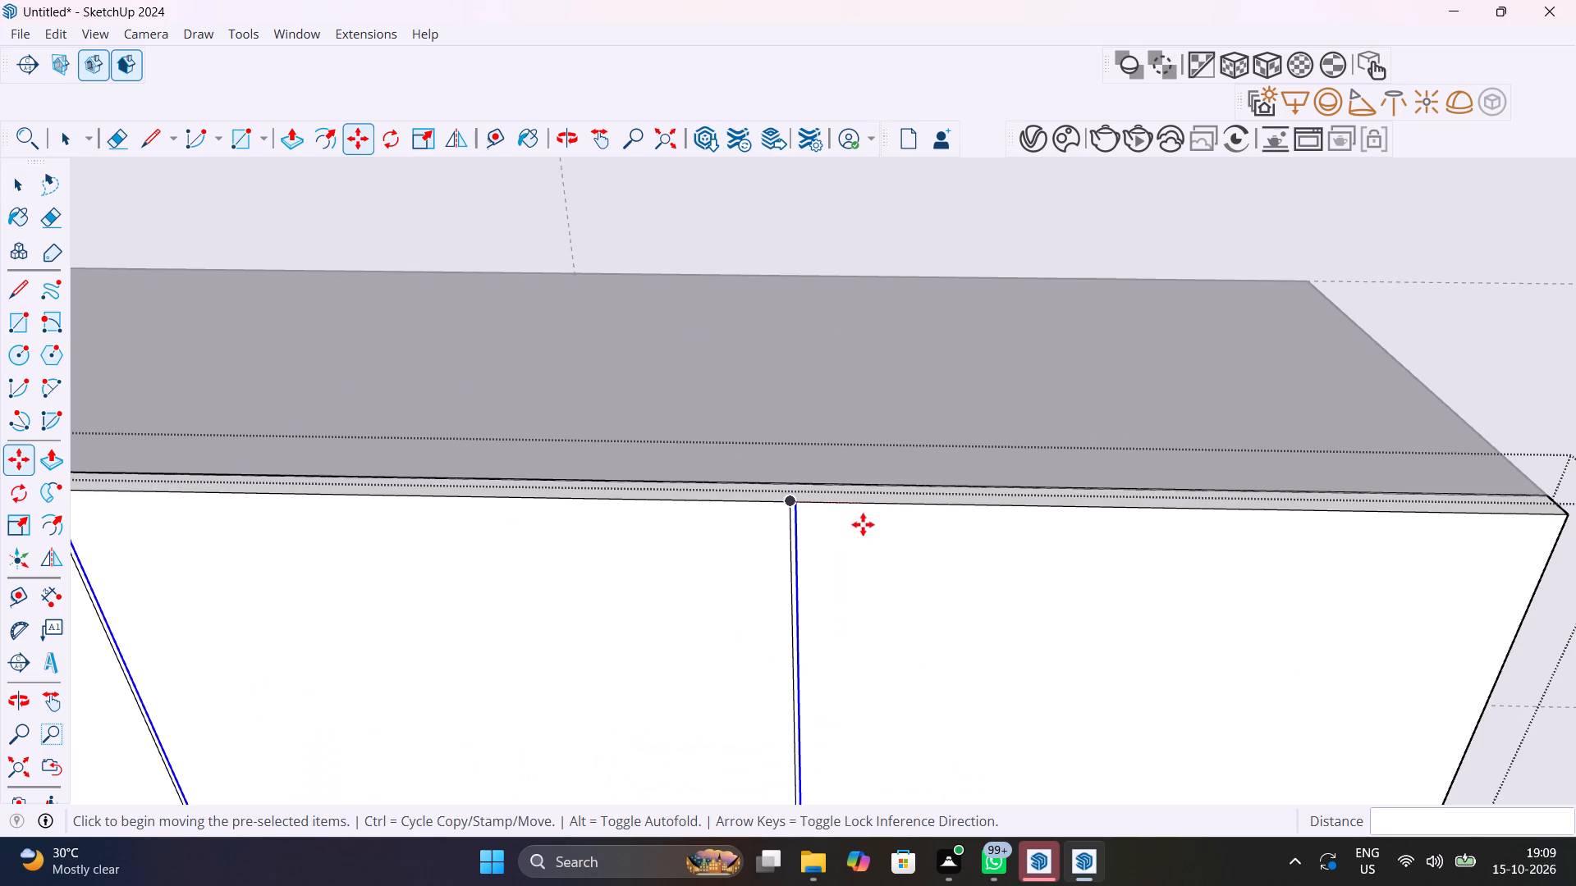
click(801, 509)
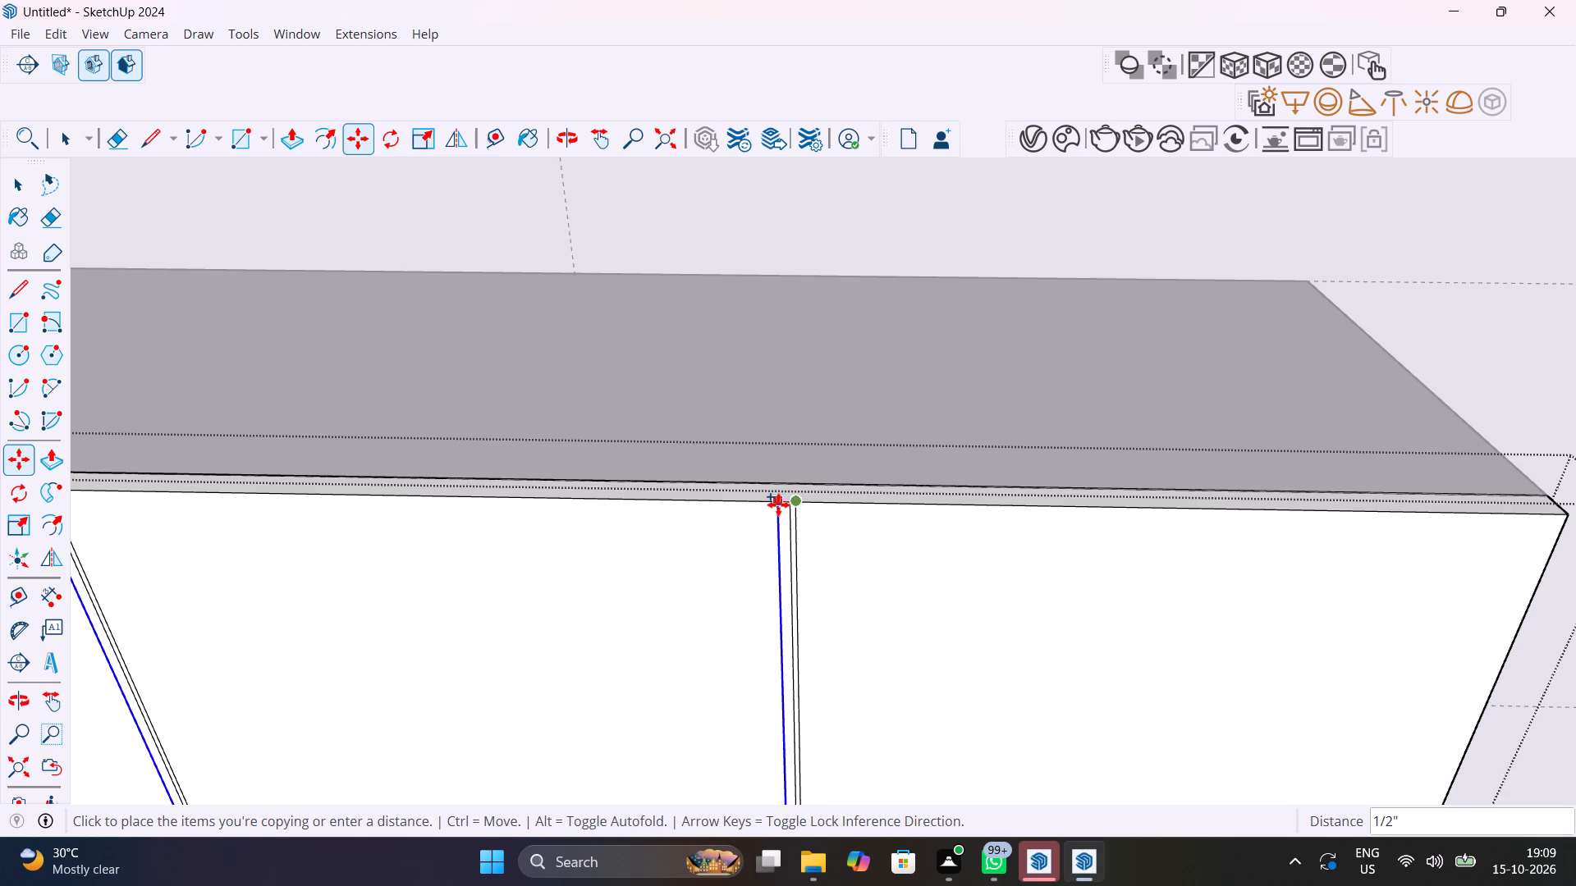
text(8MM)
key(Return)
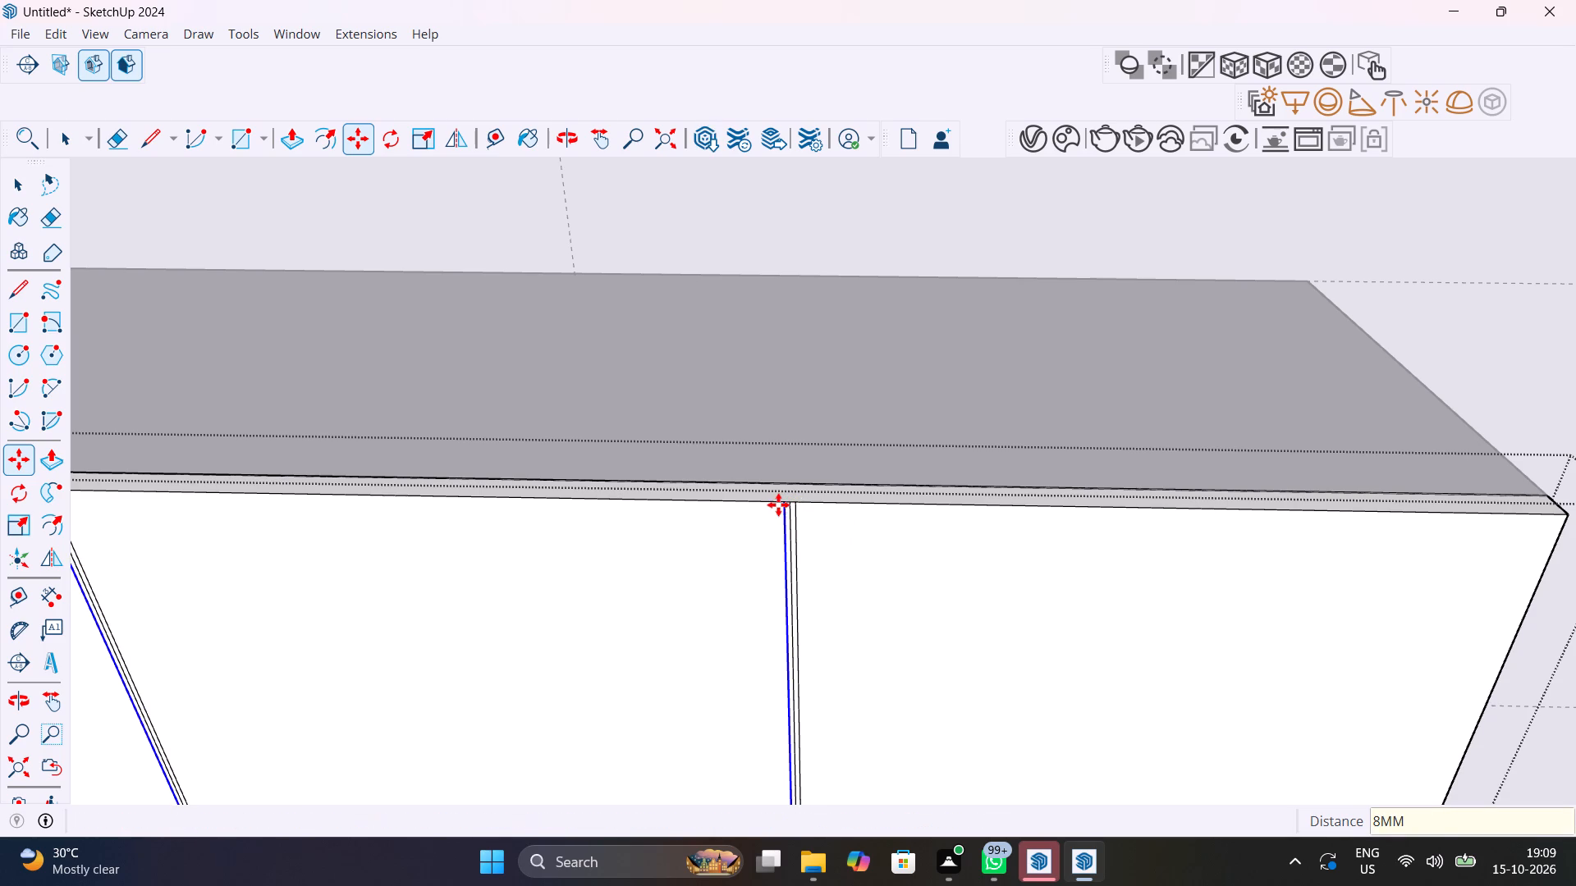
Delete the middle line of each triple divider, leaving only the outer edges of the two narrow strips.
key(space)
click(789, 512)
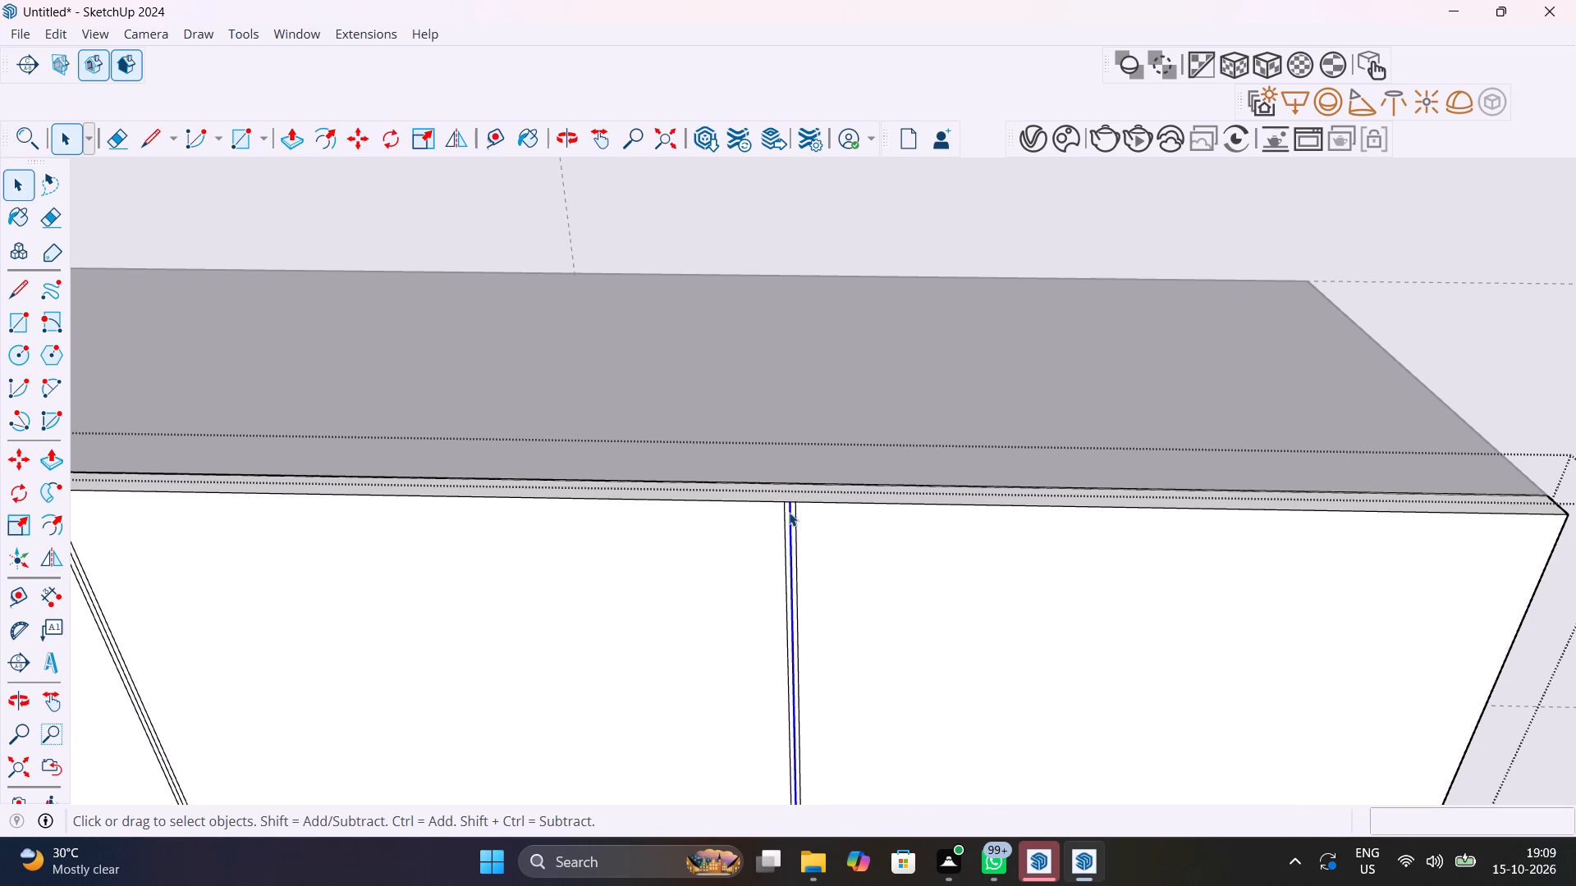
key(Delete)
scroll(789, 512, down, 5)
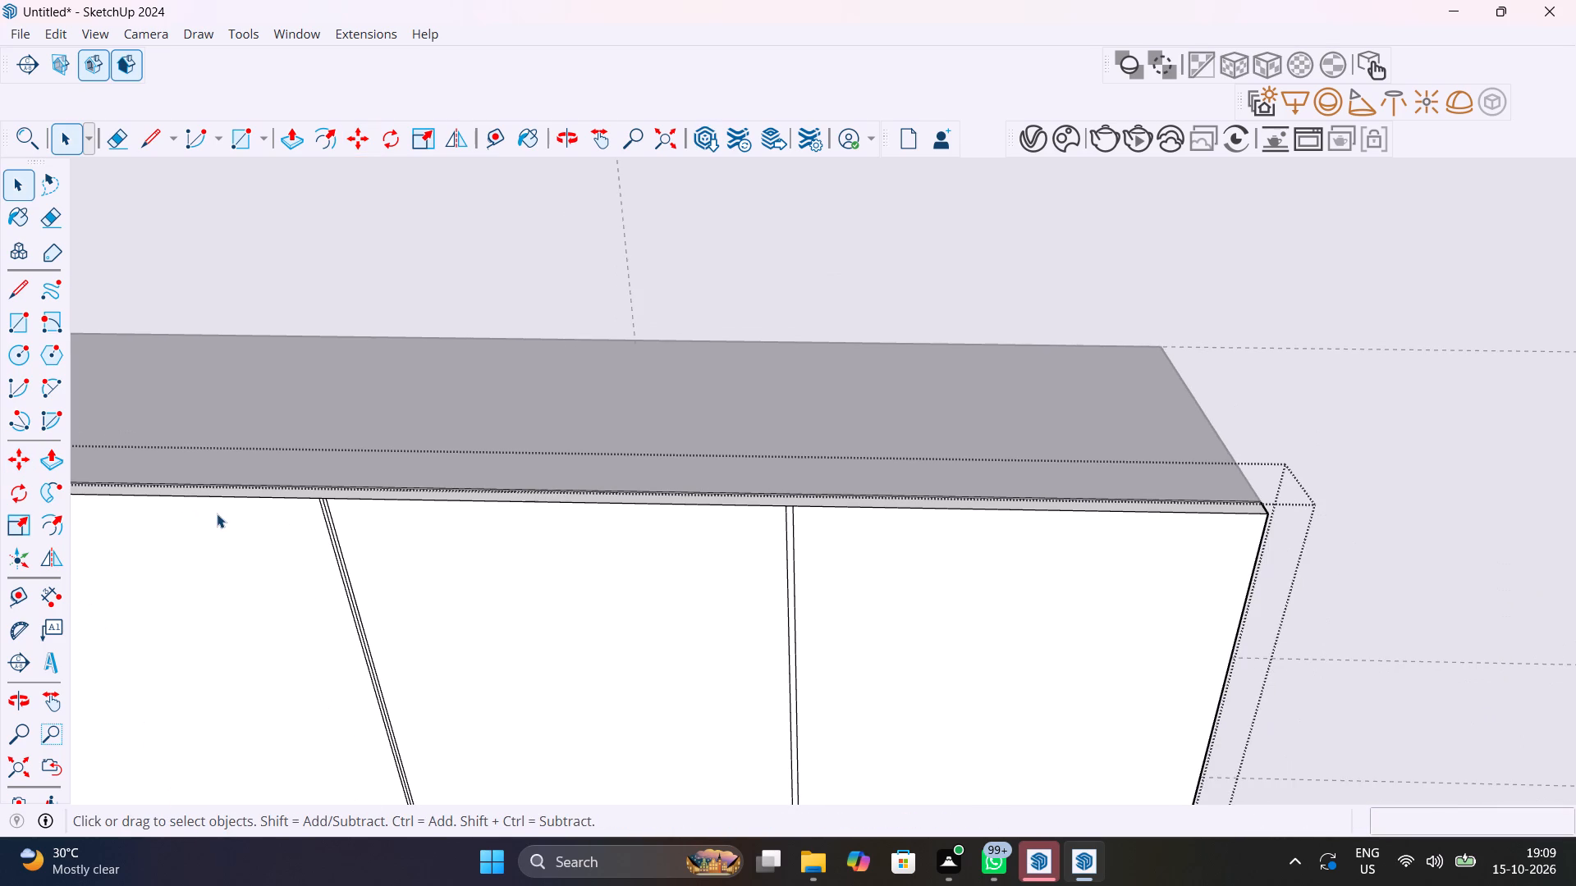
scroll(332, 512, up, 13)
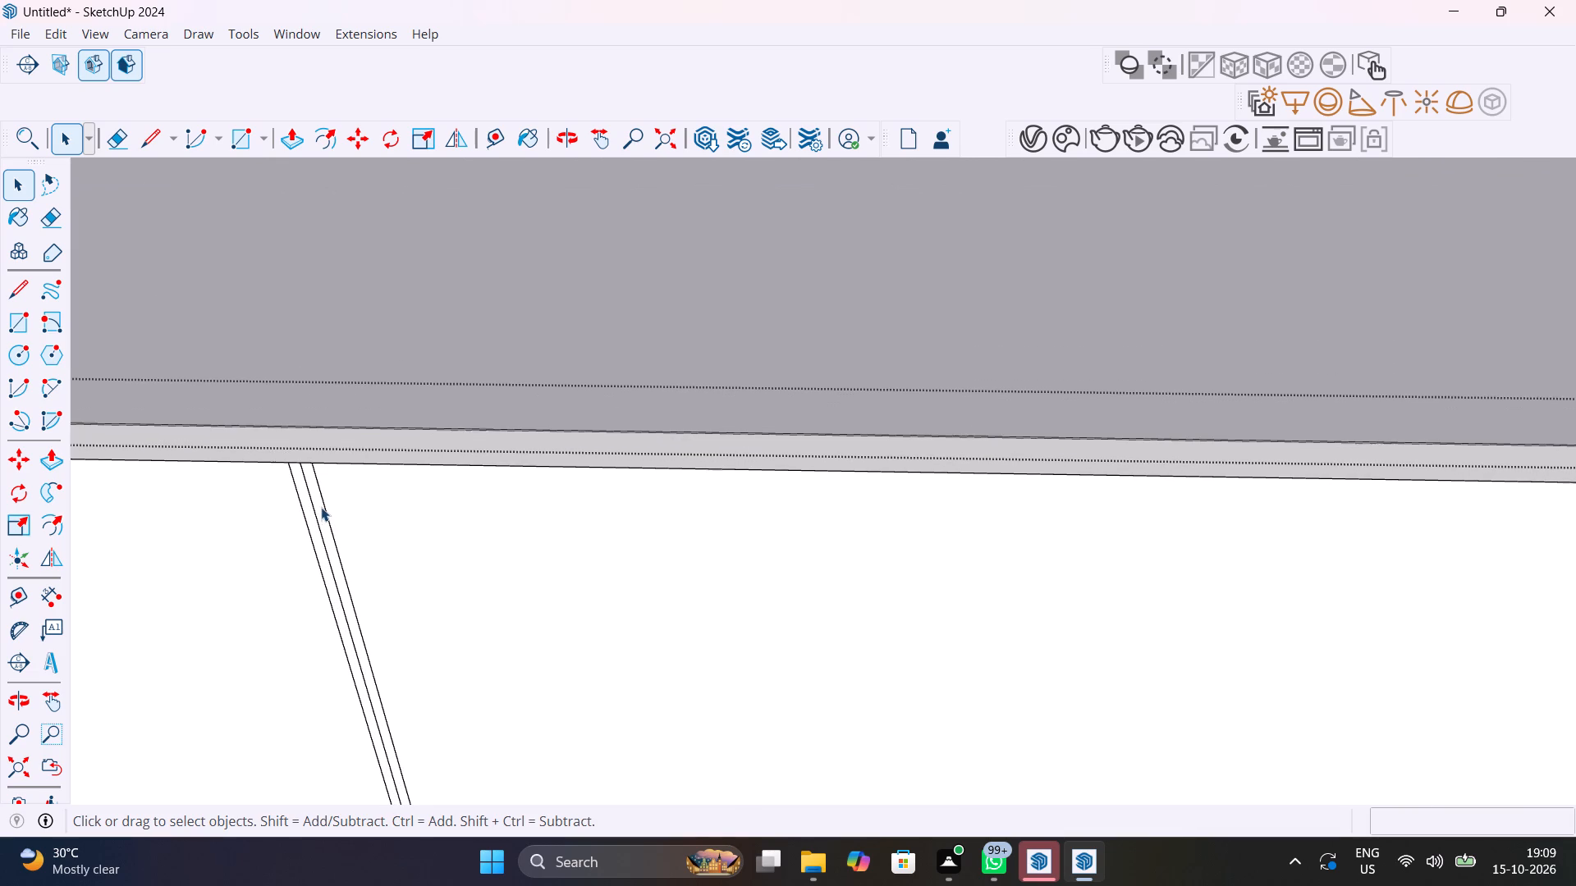
click(318, 527)
key(Delete)
Push/Pull the narrow strip between the left and middle doors 1" inward through the panel's thickness.
scroll(431, 560, down, 3)
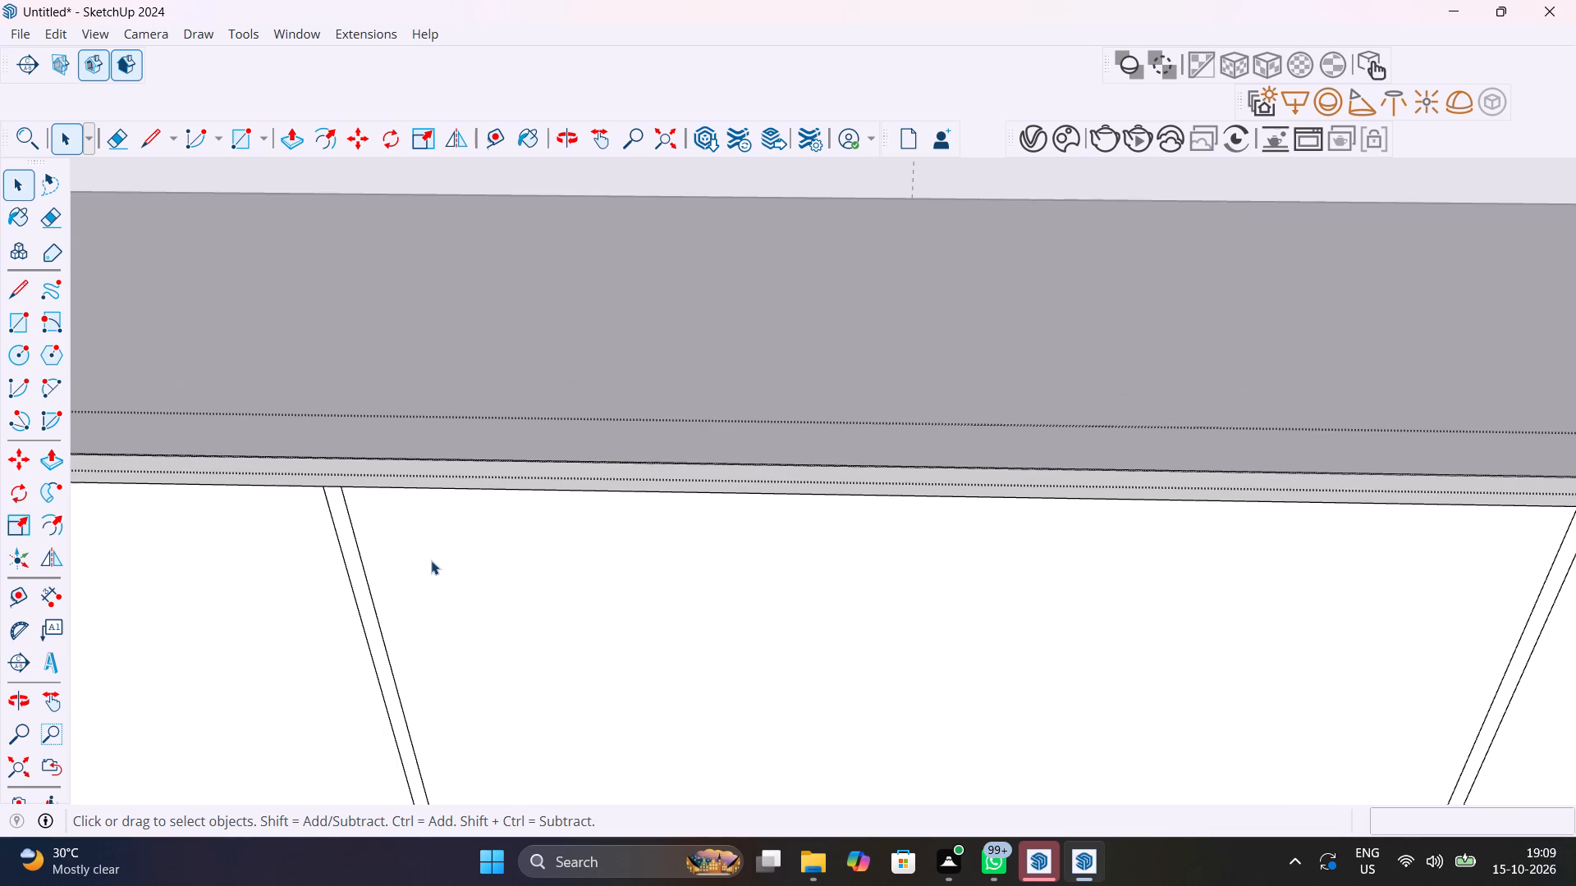
scroll(431, 560, down, 2)
middle_drag(441, 566, 713, 459)
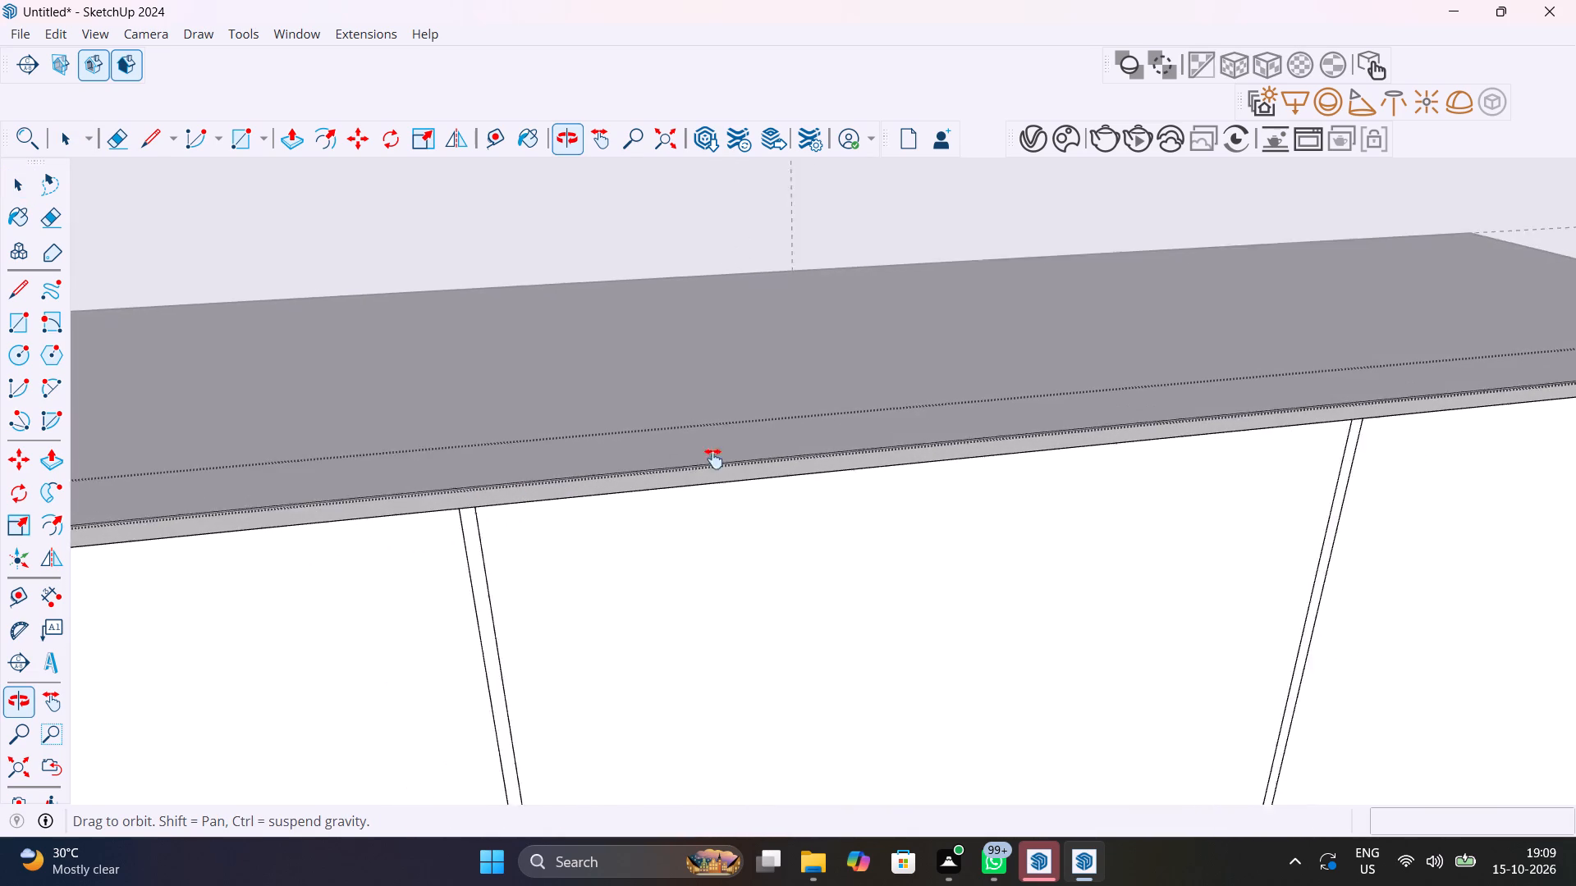
middle_drag(713, 459, 856, 395)
click(687, 514)
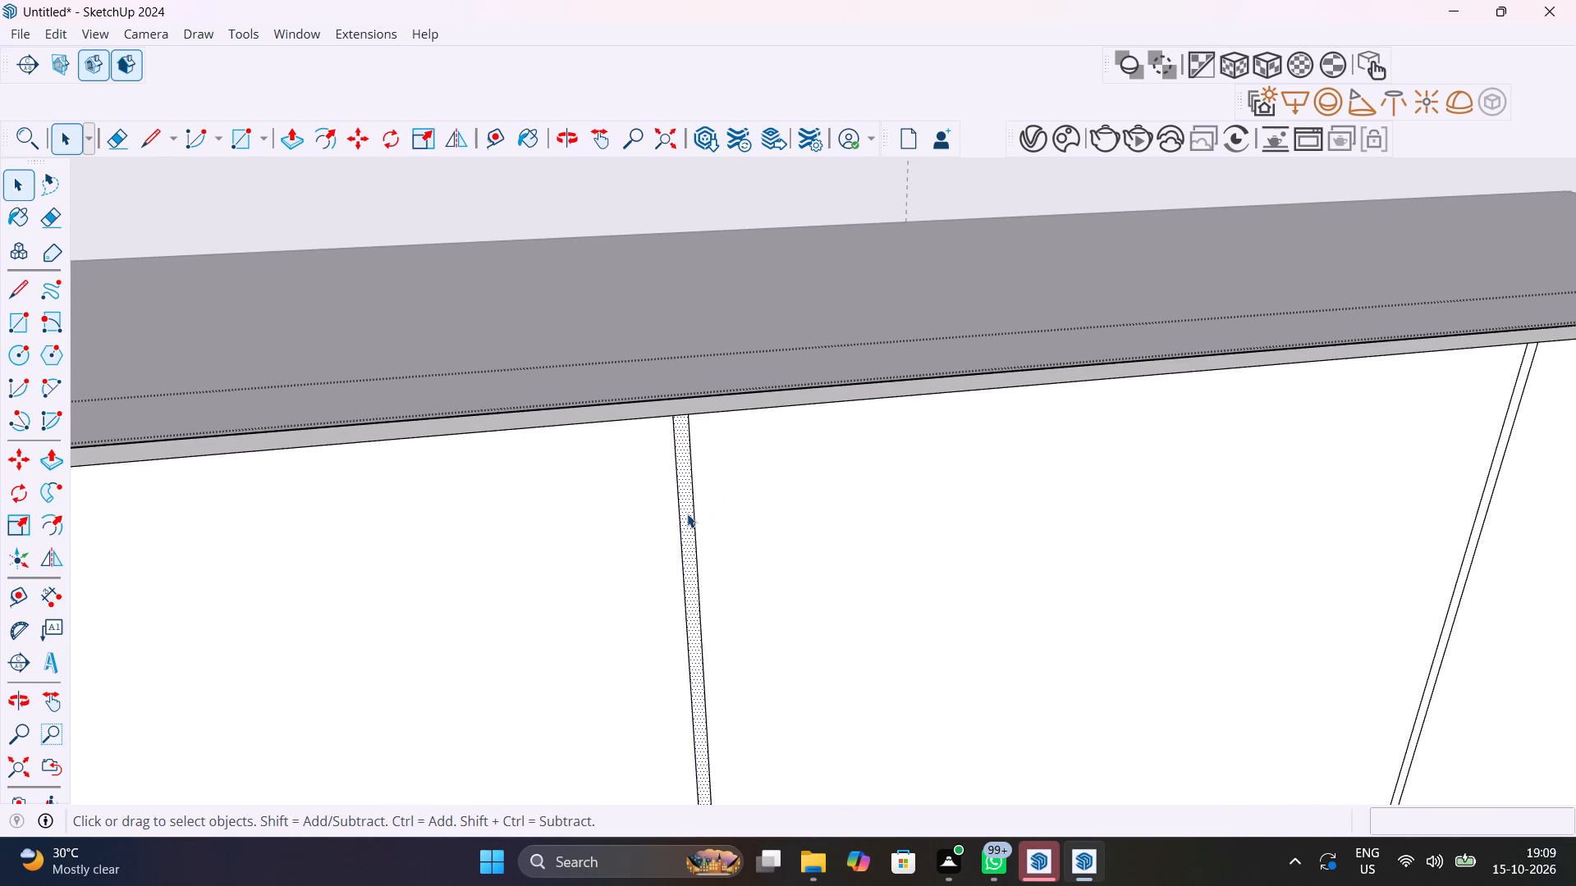
key(p)
click(687, 514)
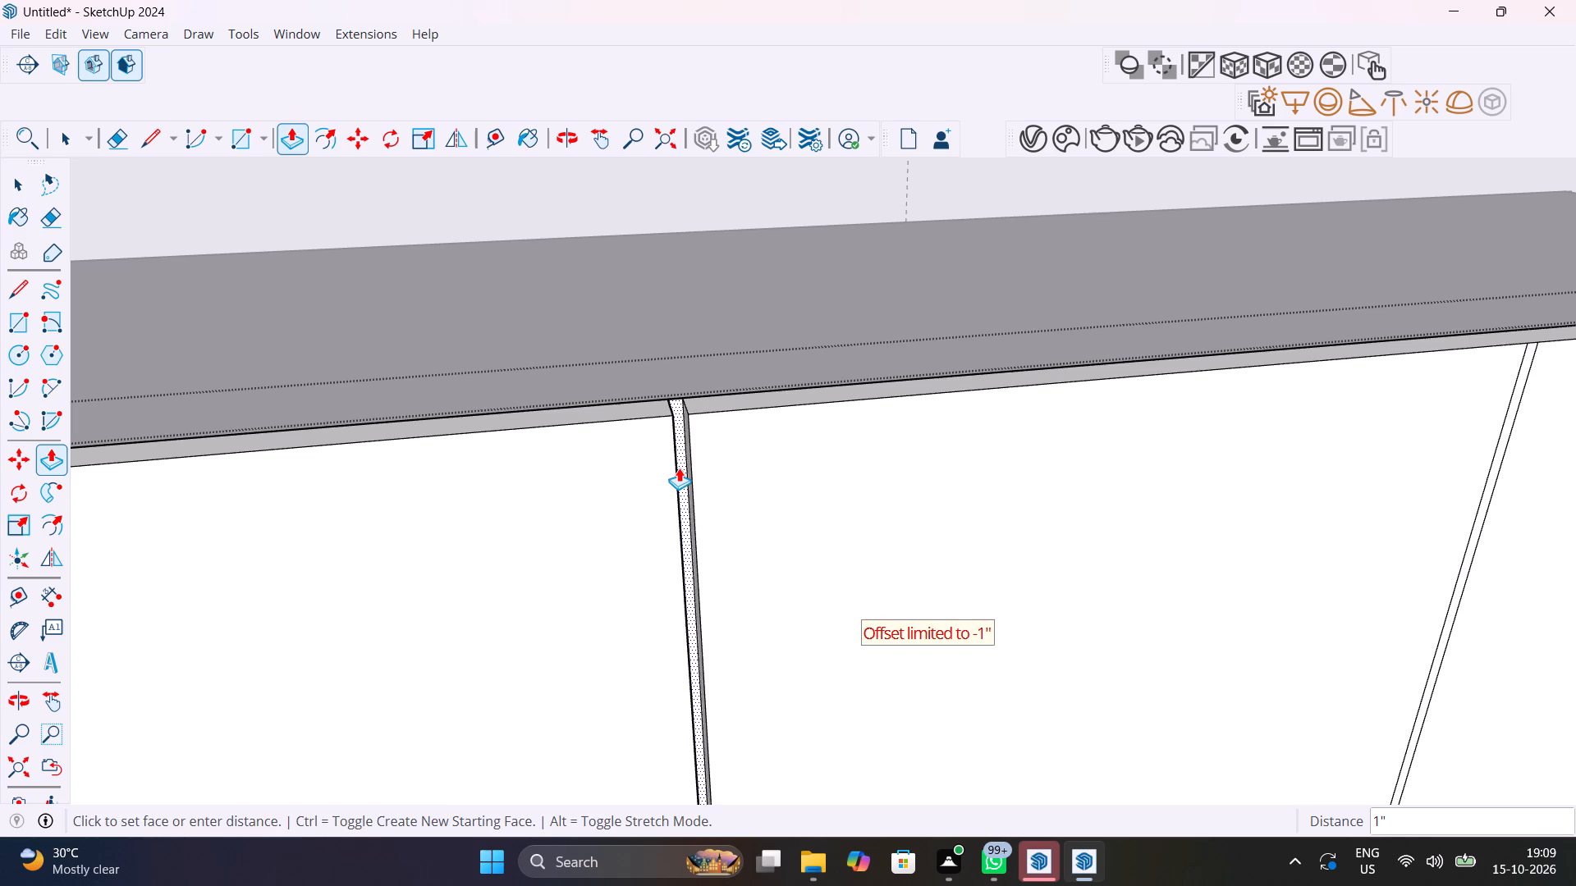
click(679, 468)
Push/Pull the narrow strip between the middle and right doors 1" inward and close the panel group.
scroll(679, 487, down, 12)
scroll(1010, 440, up, 9)
key(space)
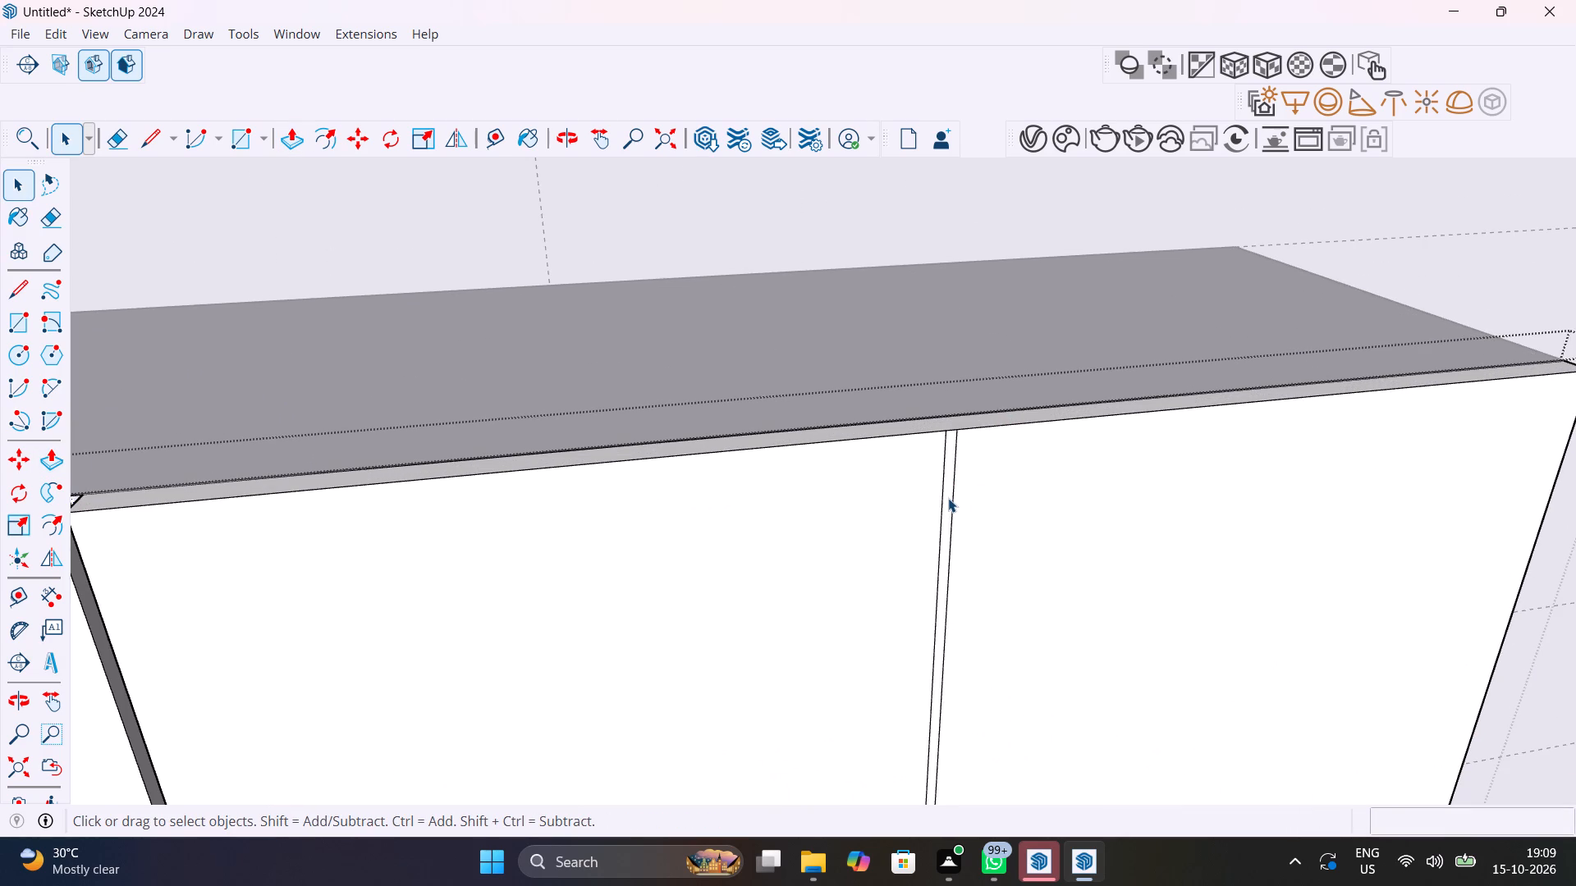
key(p)
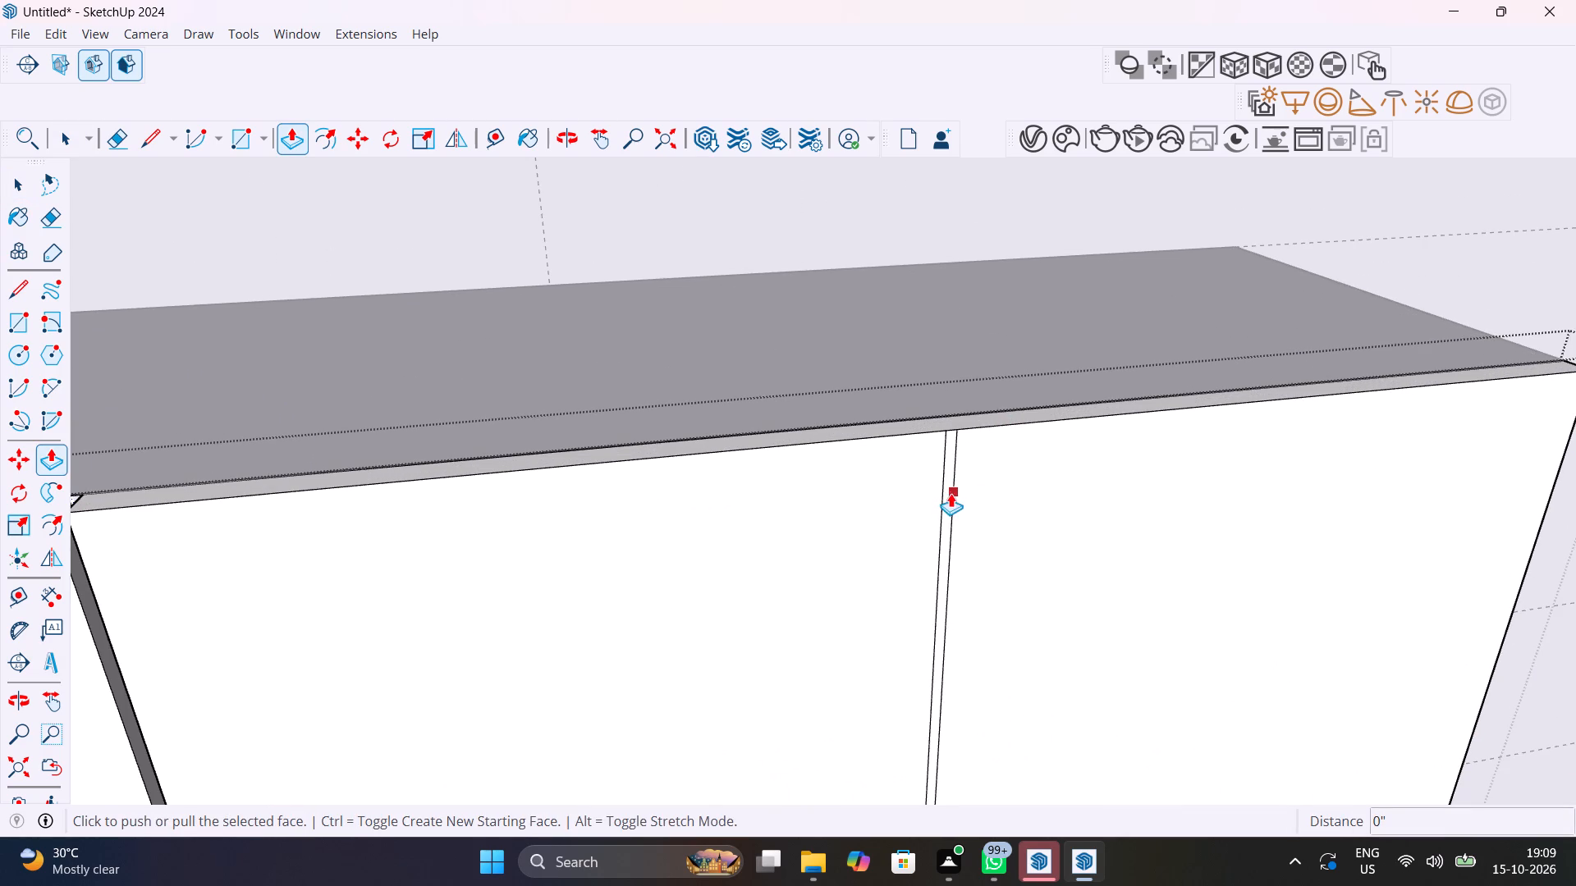
key(space)
click(951, 493)
click(949, 506)
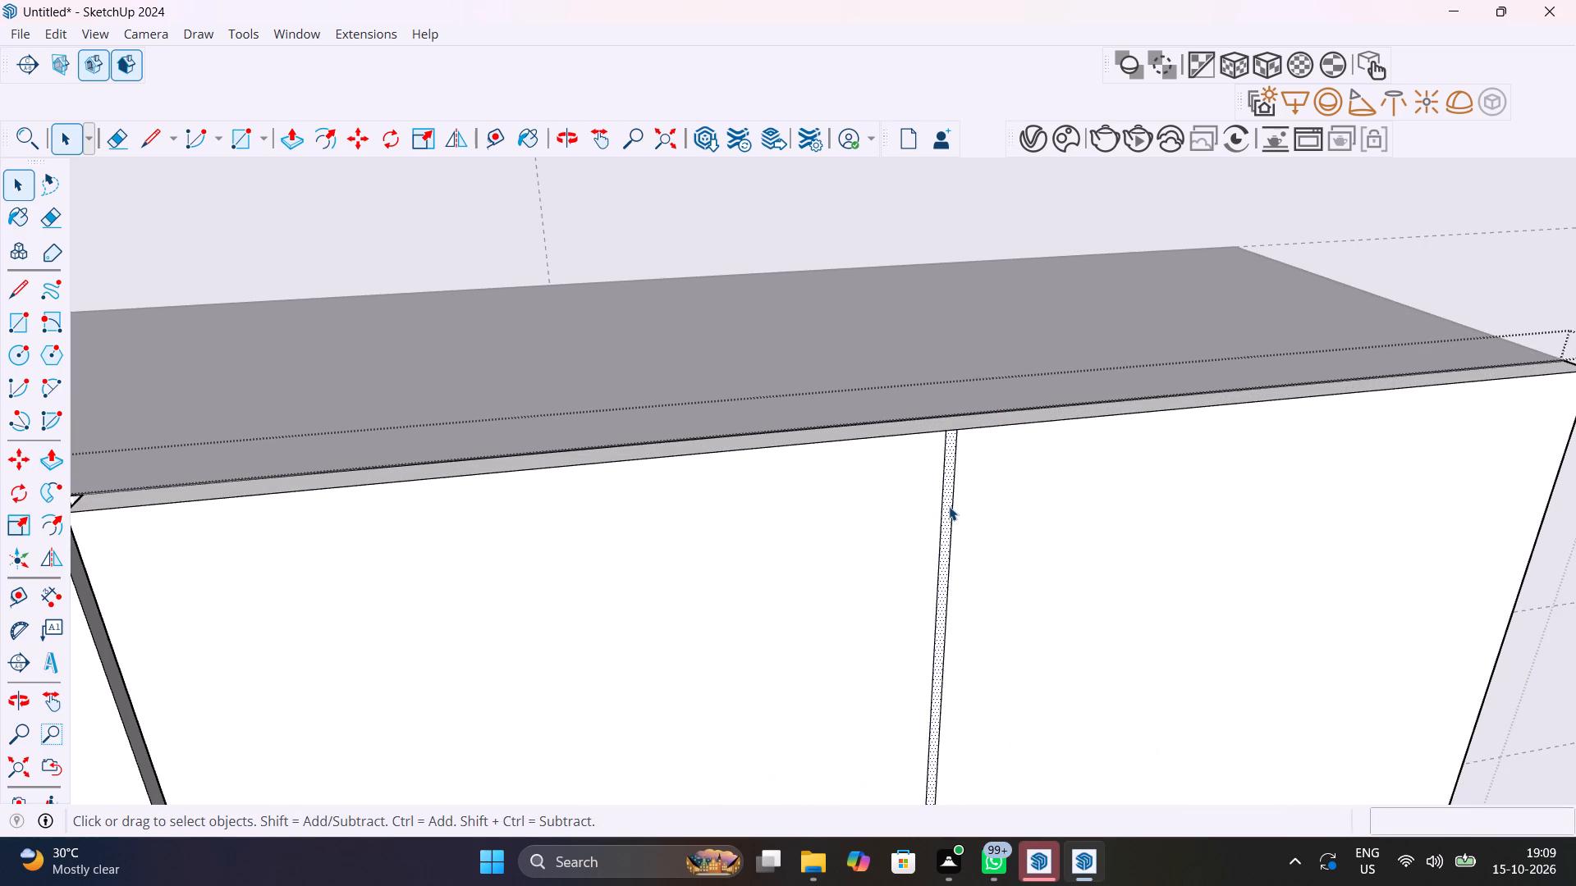
key(p)
click(948, 506)
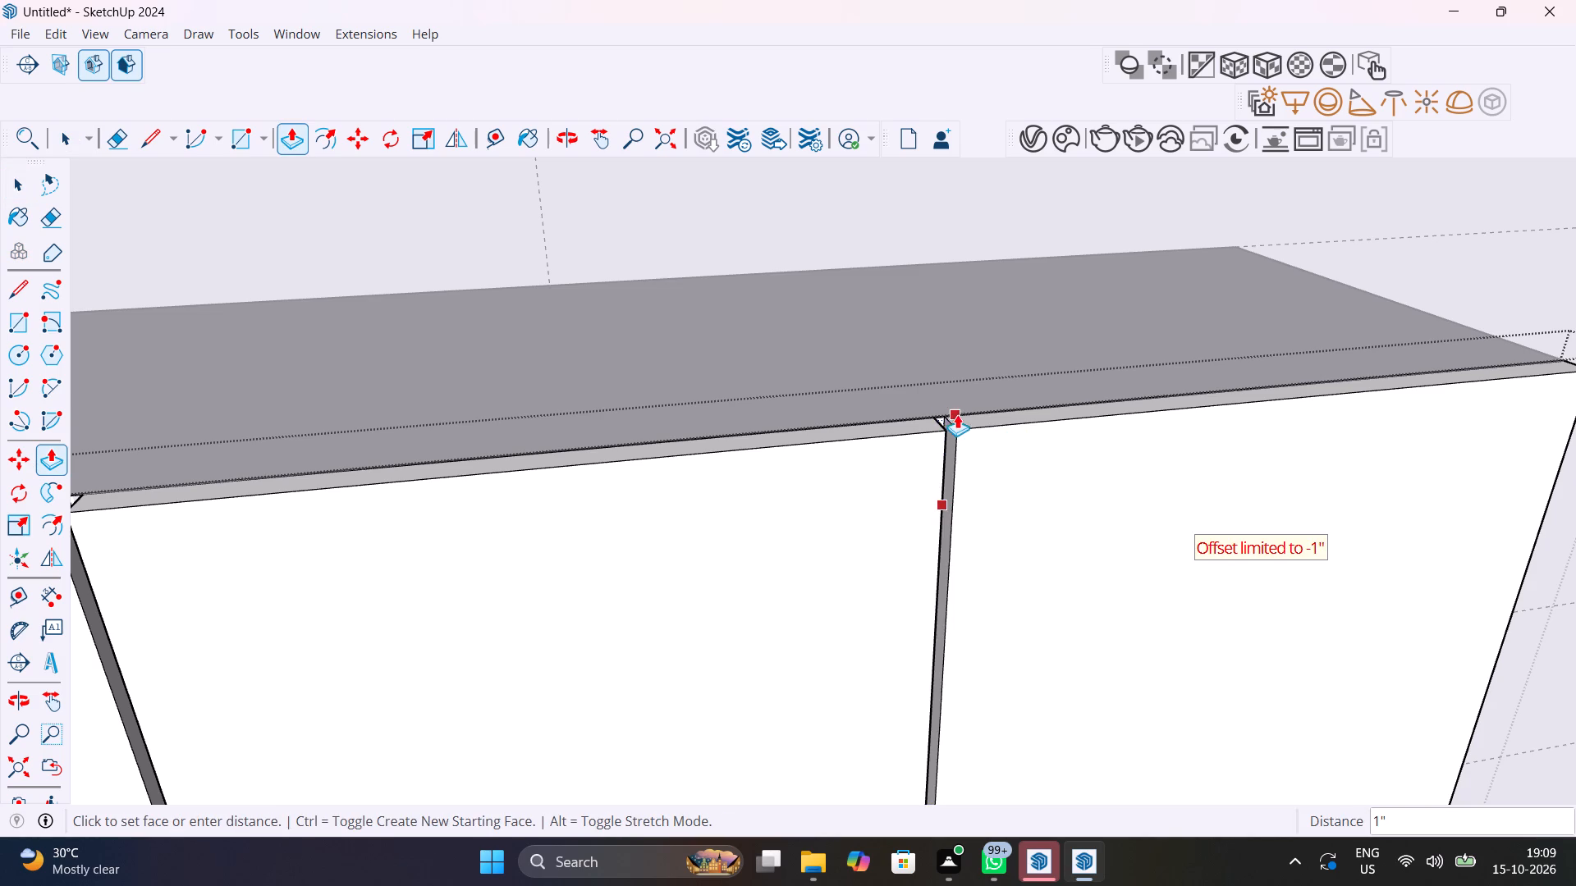
click(960, 407)
scroll(964, 432, down, 18)
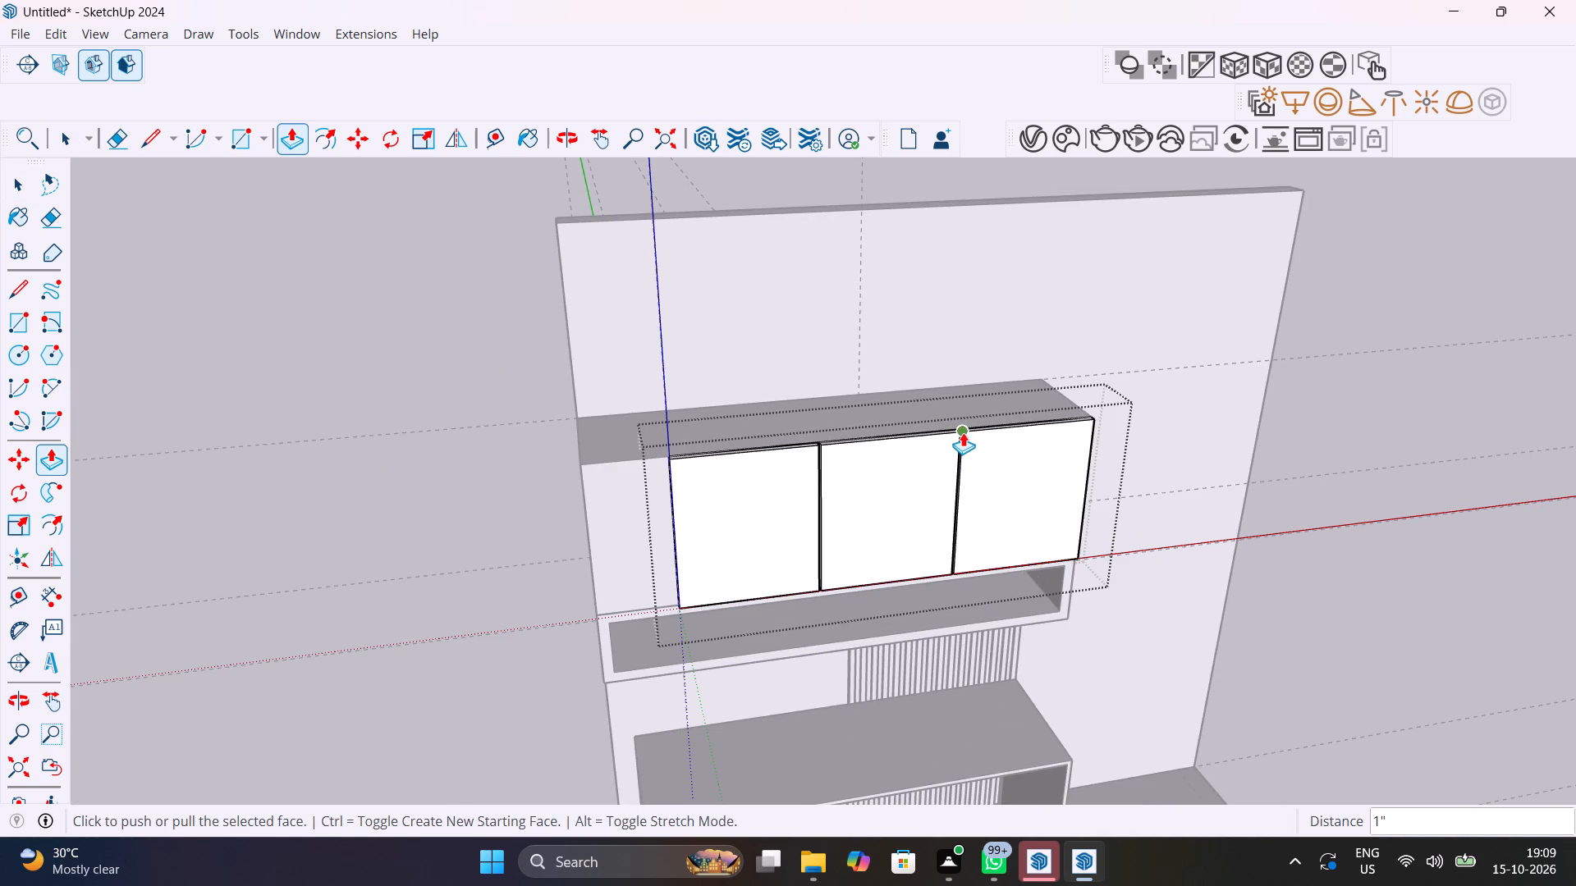
key(space)
click(480, 378)
click(413, 372)
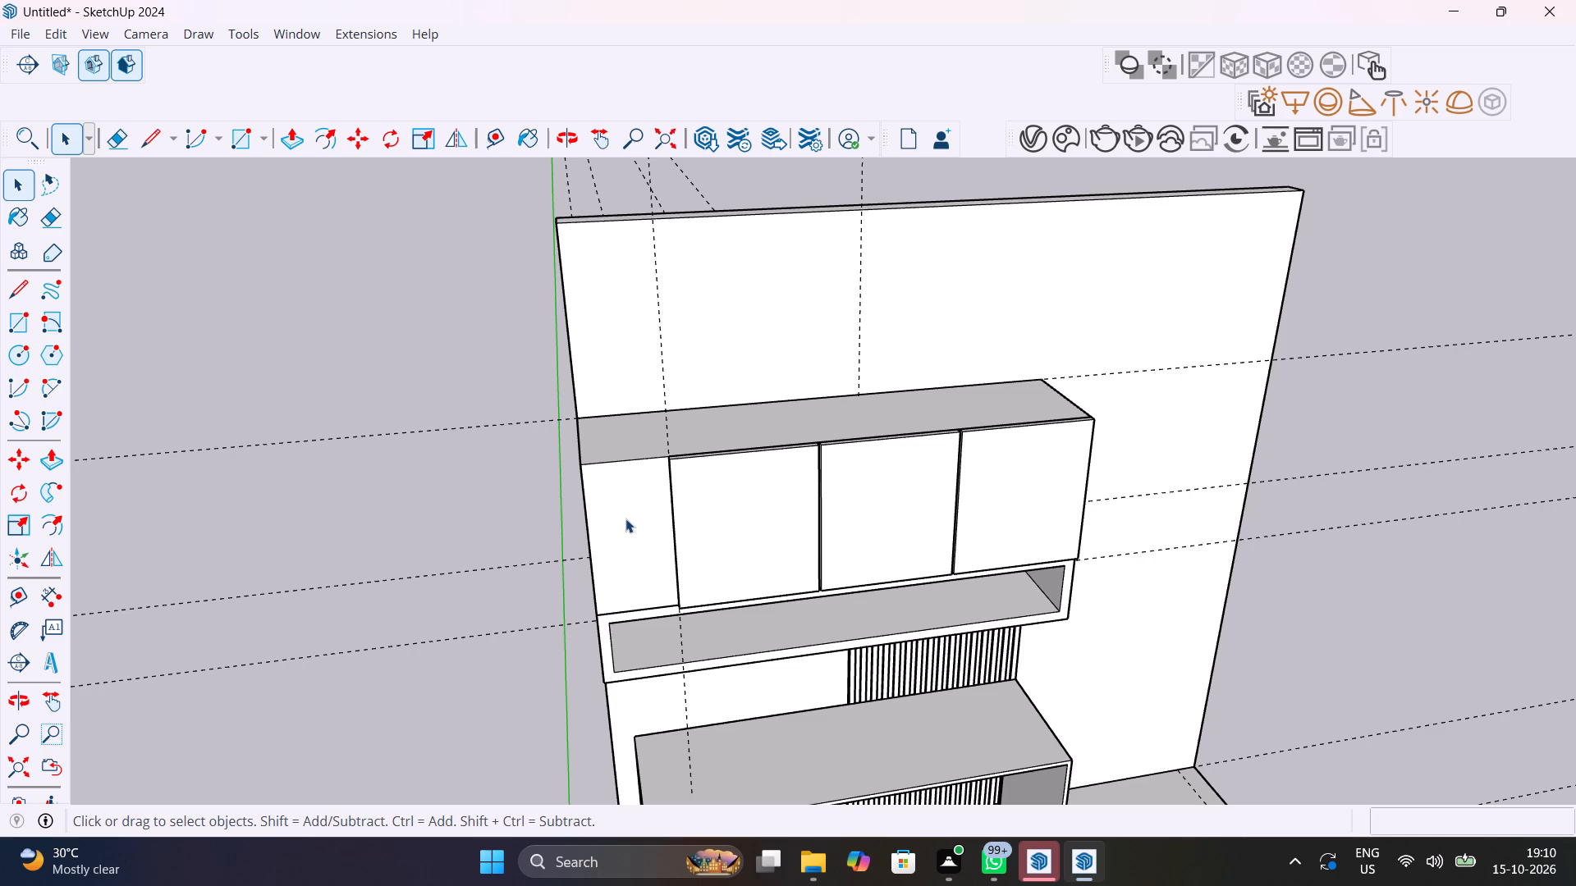
Examine the upper cabinet's divided doors and the plain section beside them, along with the whole desk wall, from several angles.
scroll(625, 518, up, 4)
middle_drag(624, 520, 783, 449)
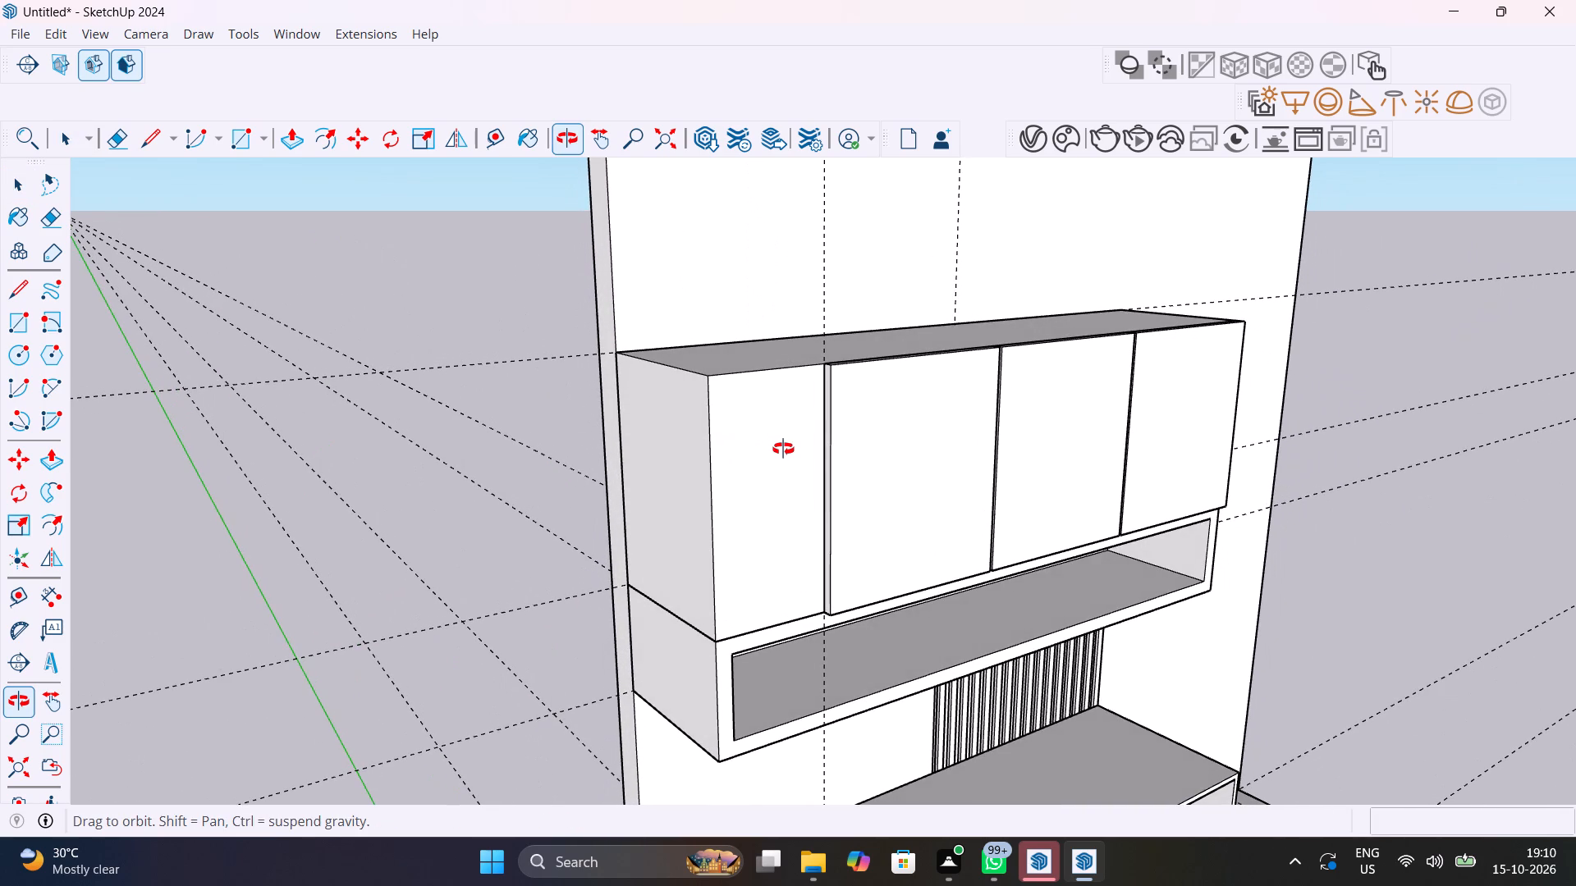
middle_drag(783, 449, 670, 440)
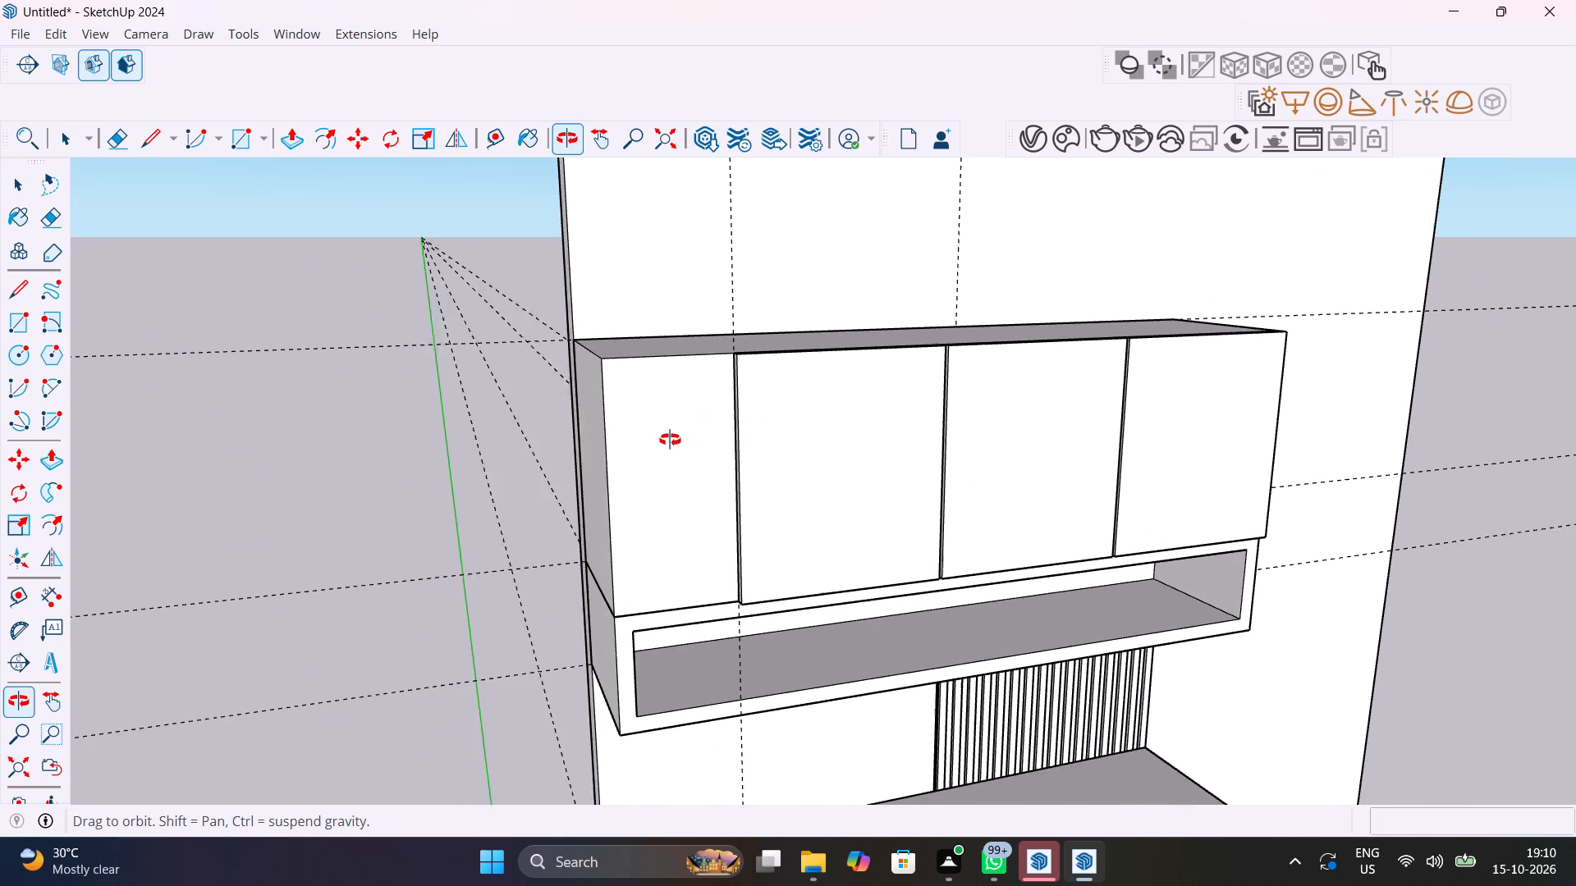
middle_drag(670, 440, 667, 440)
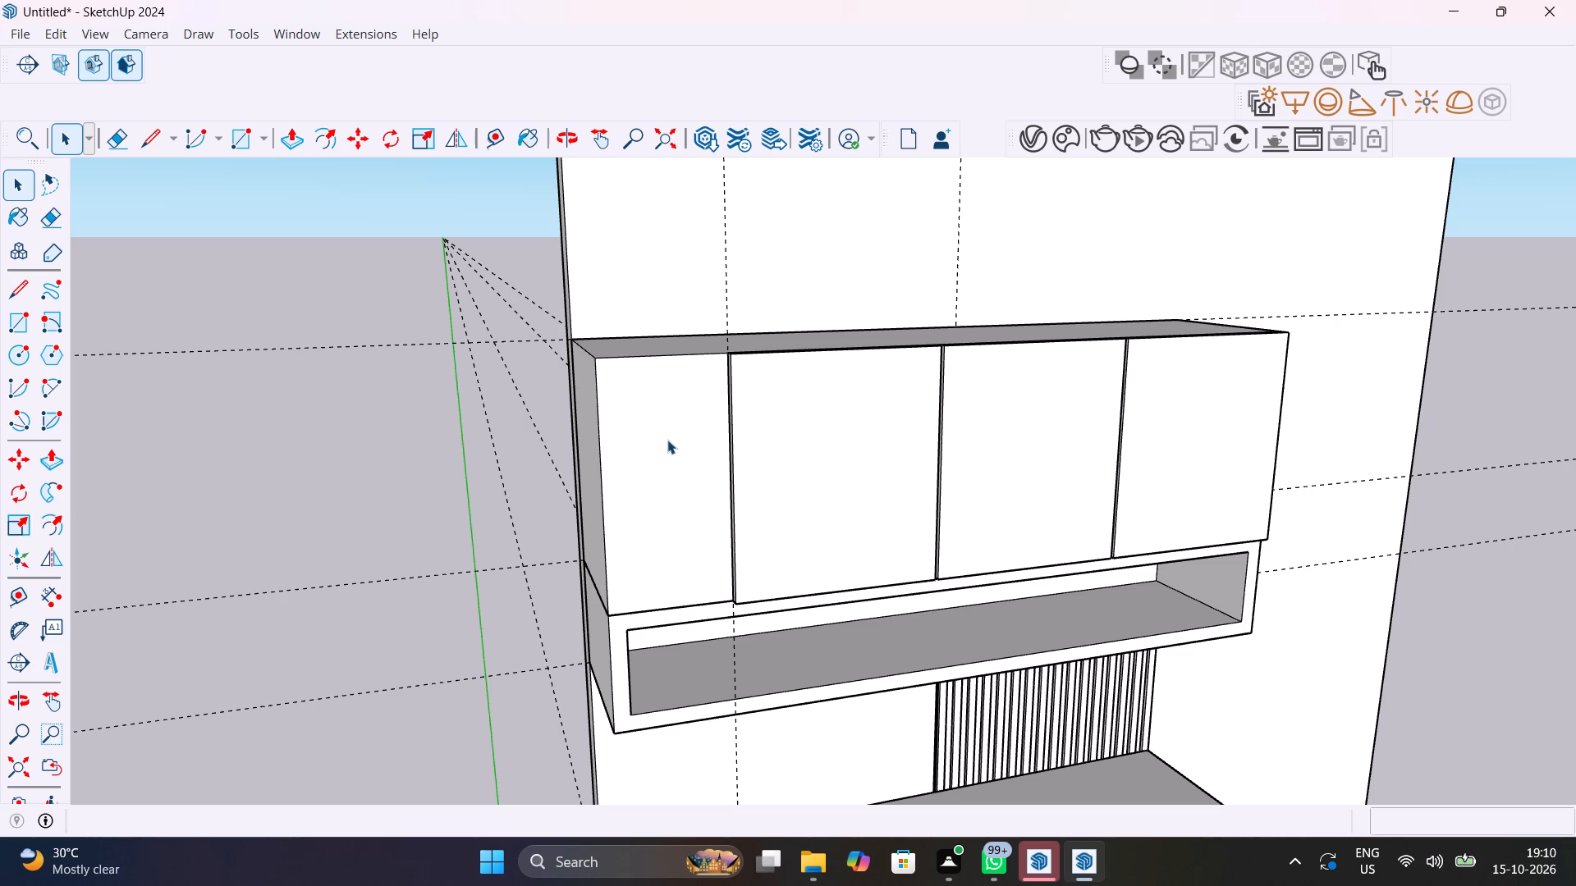
middle_drag(644, 533, 591, 498)
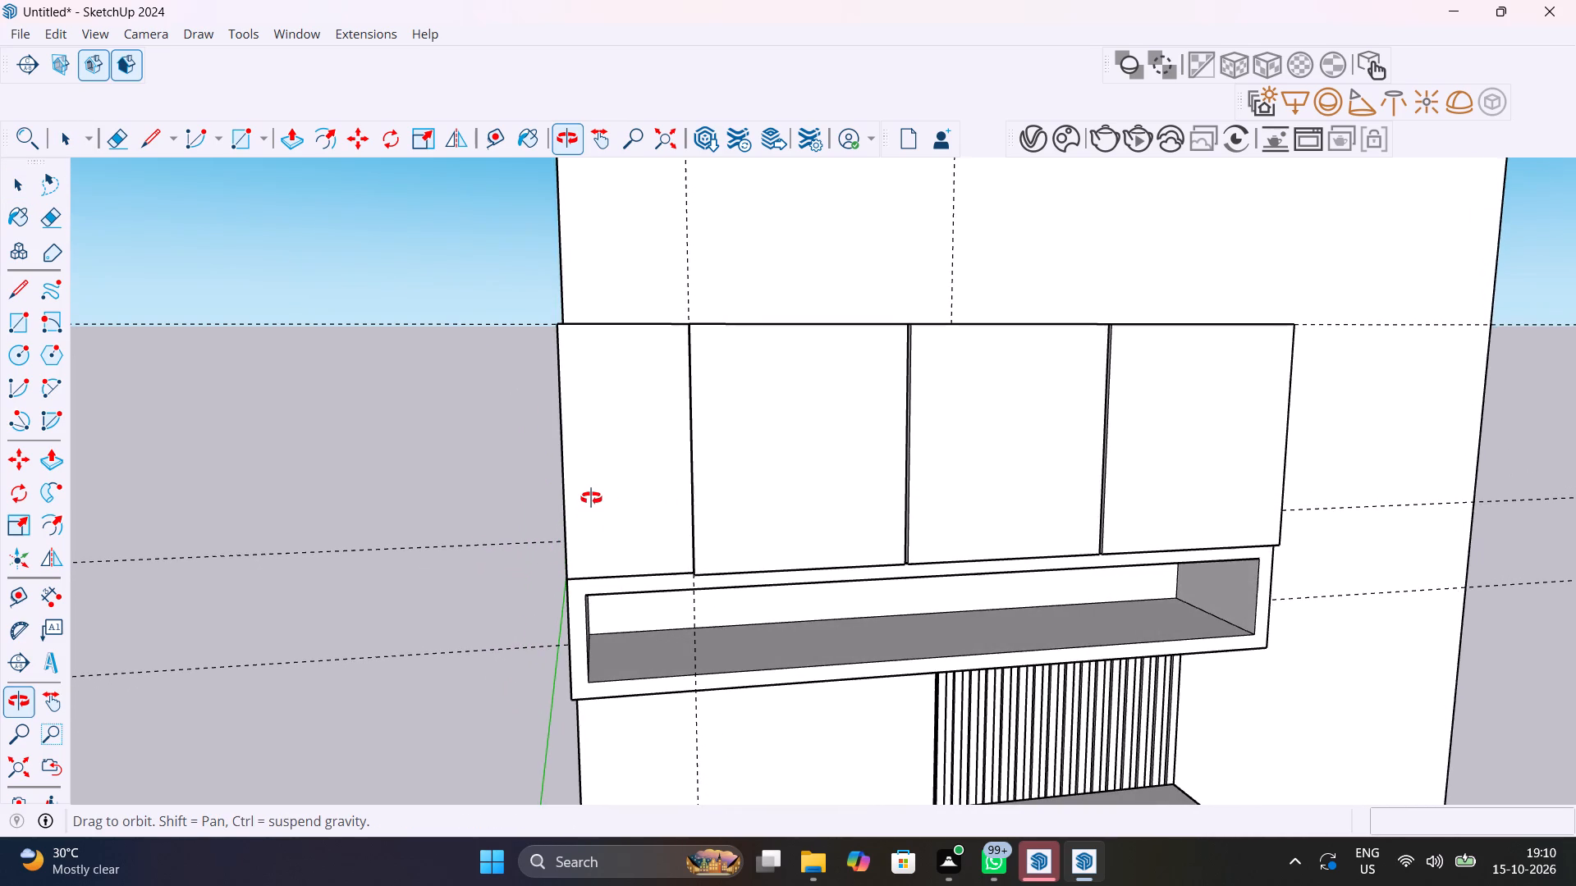
middle_drag(591, 498, 714, 490)
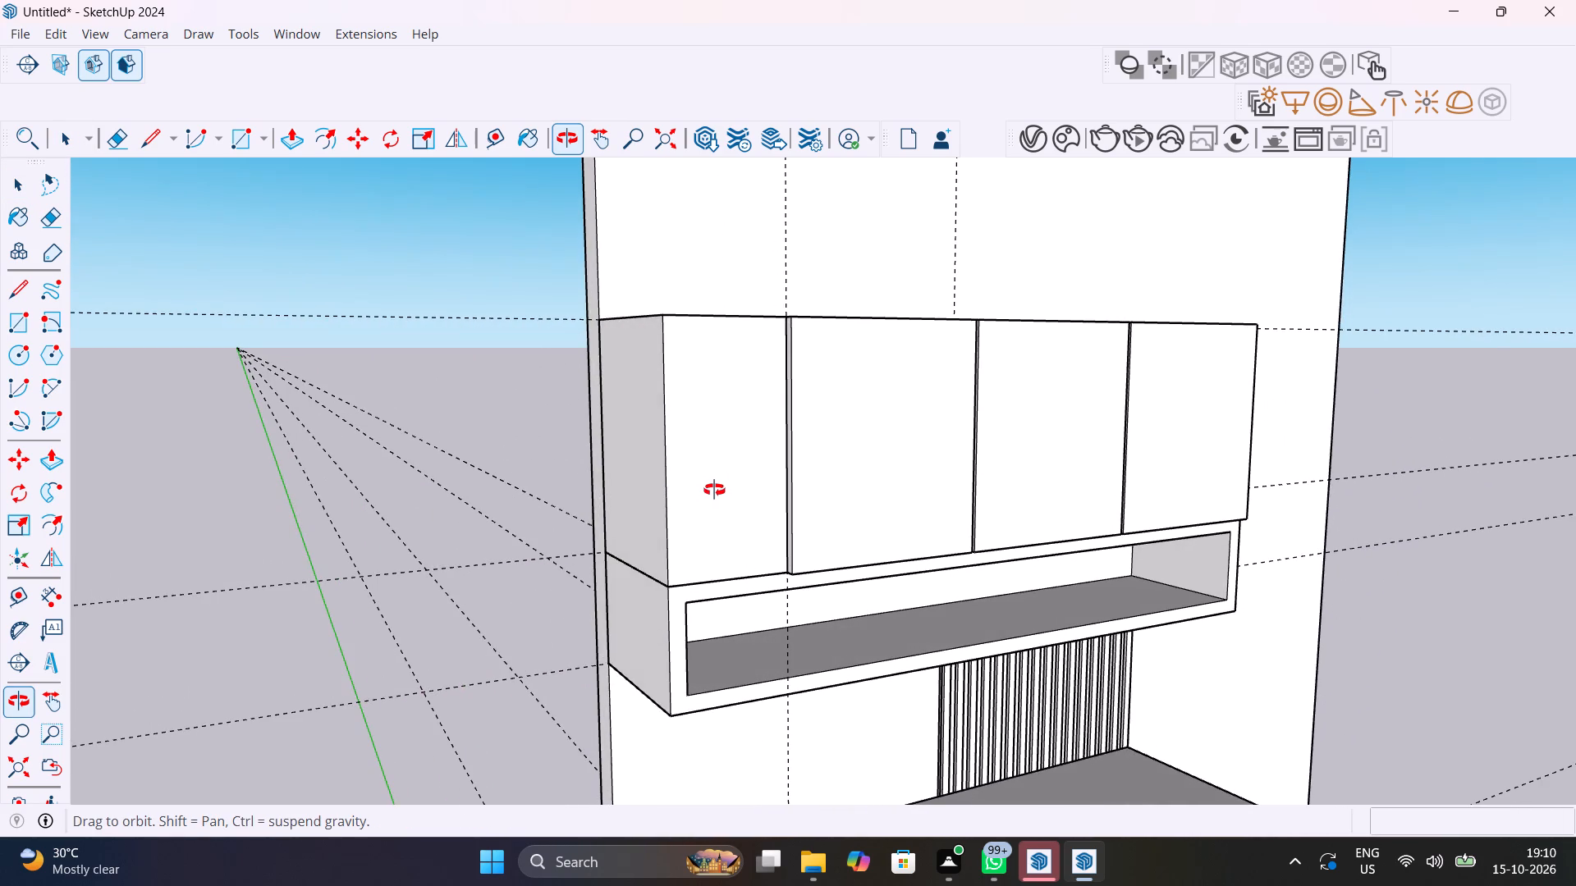
middle_drag(714, 490, 721, 521)
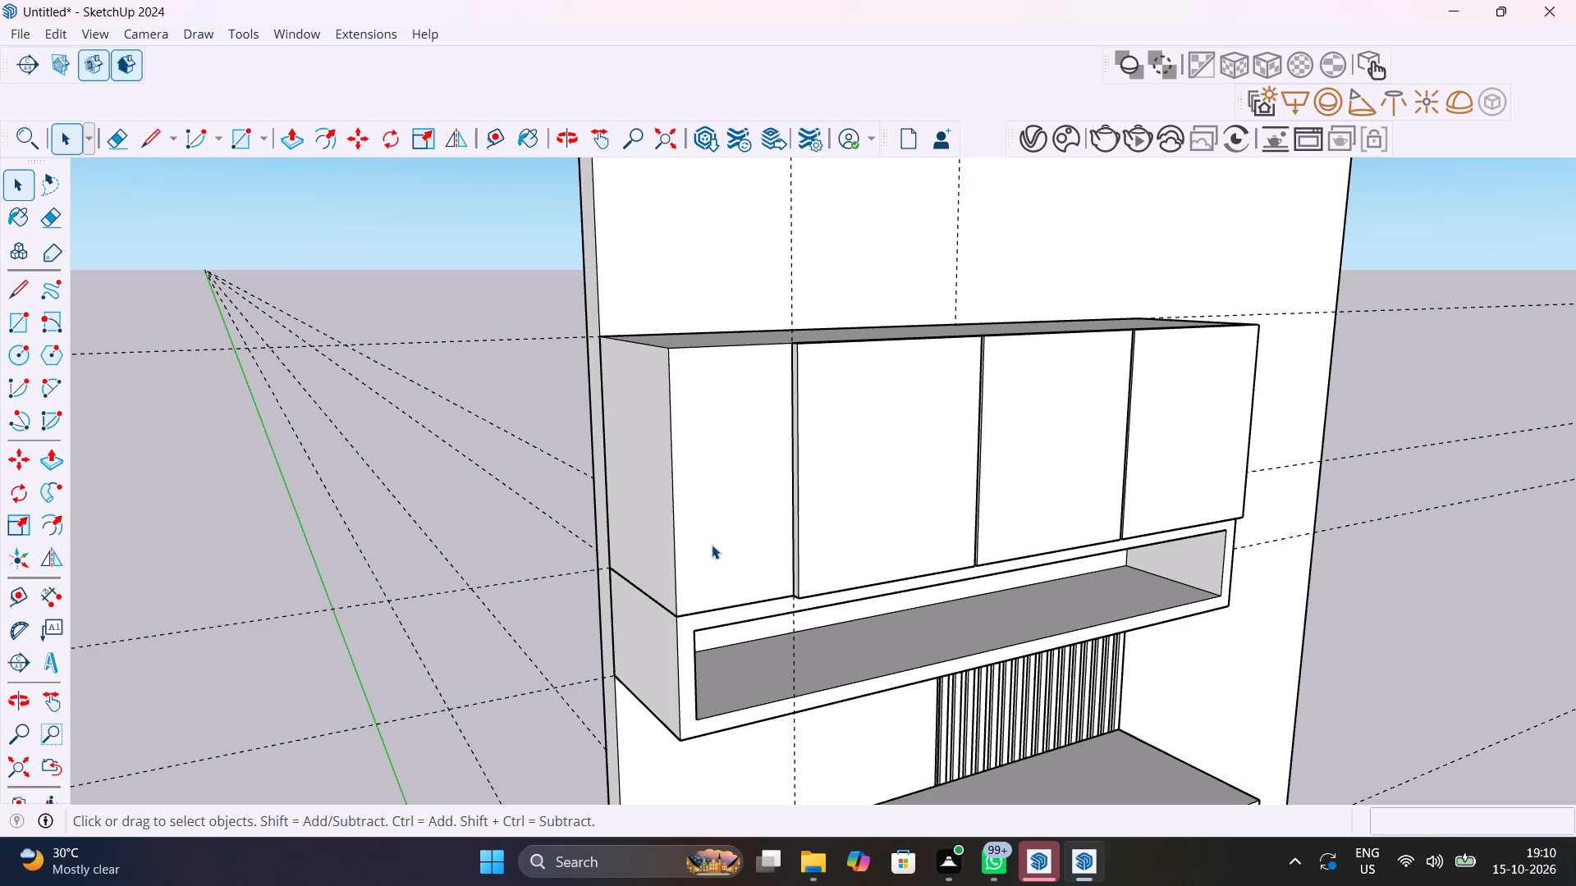
scroll(671, 643, down, 12)
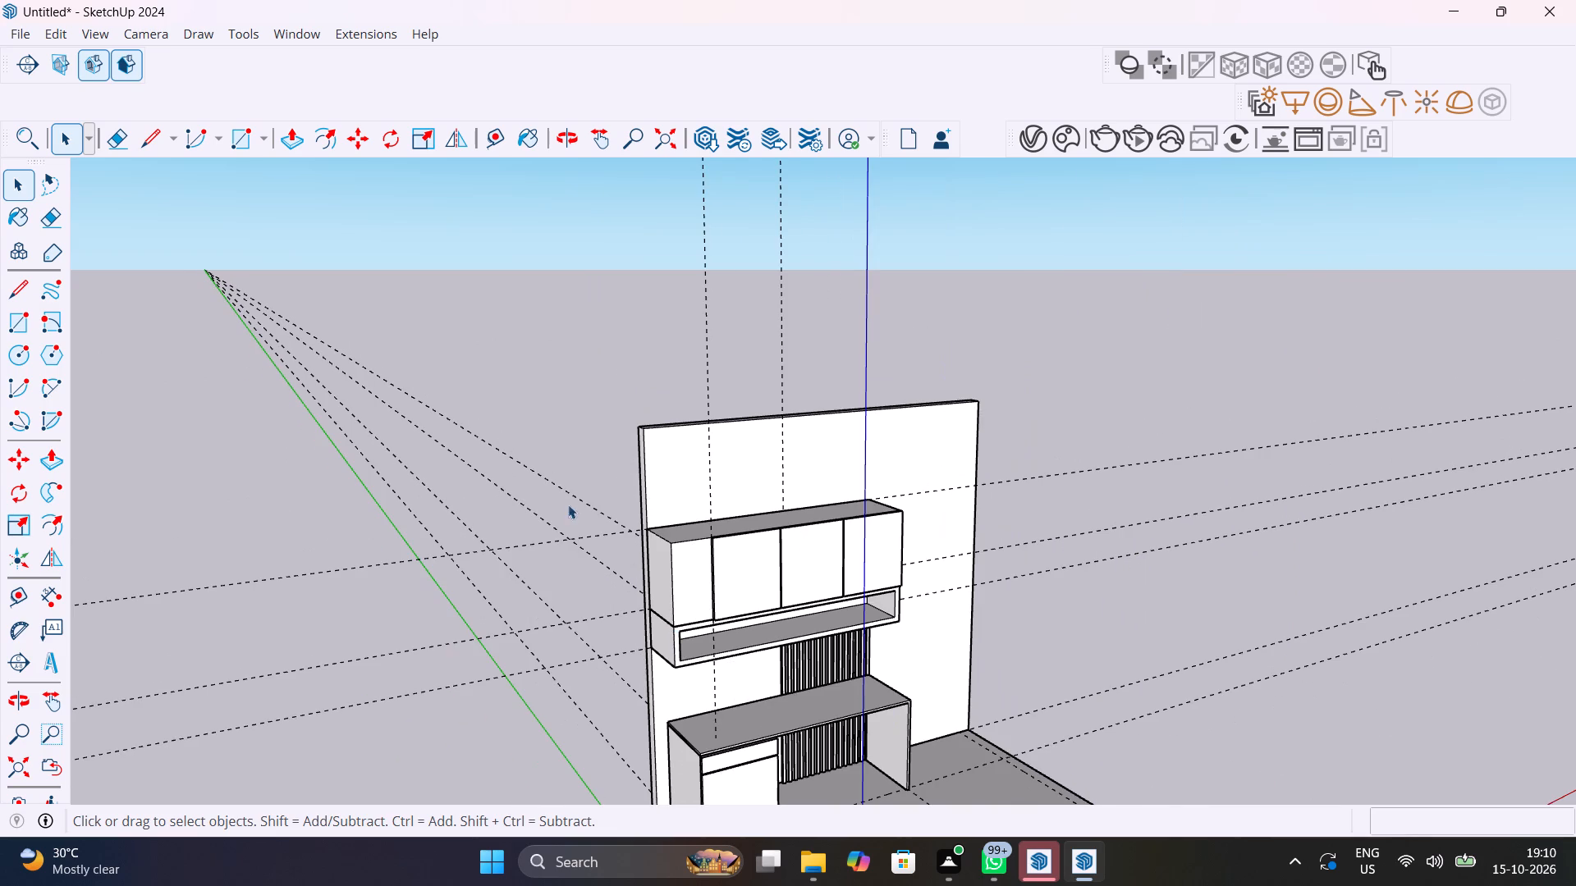
click(576, 443)
middle_drag(602, 509, 369, 450)
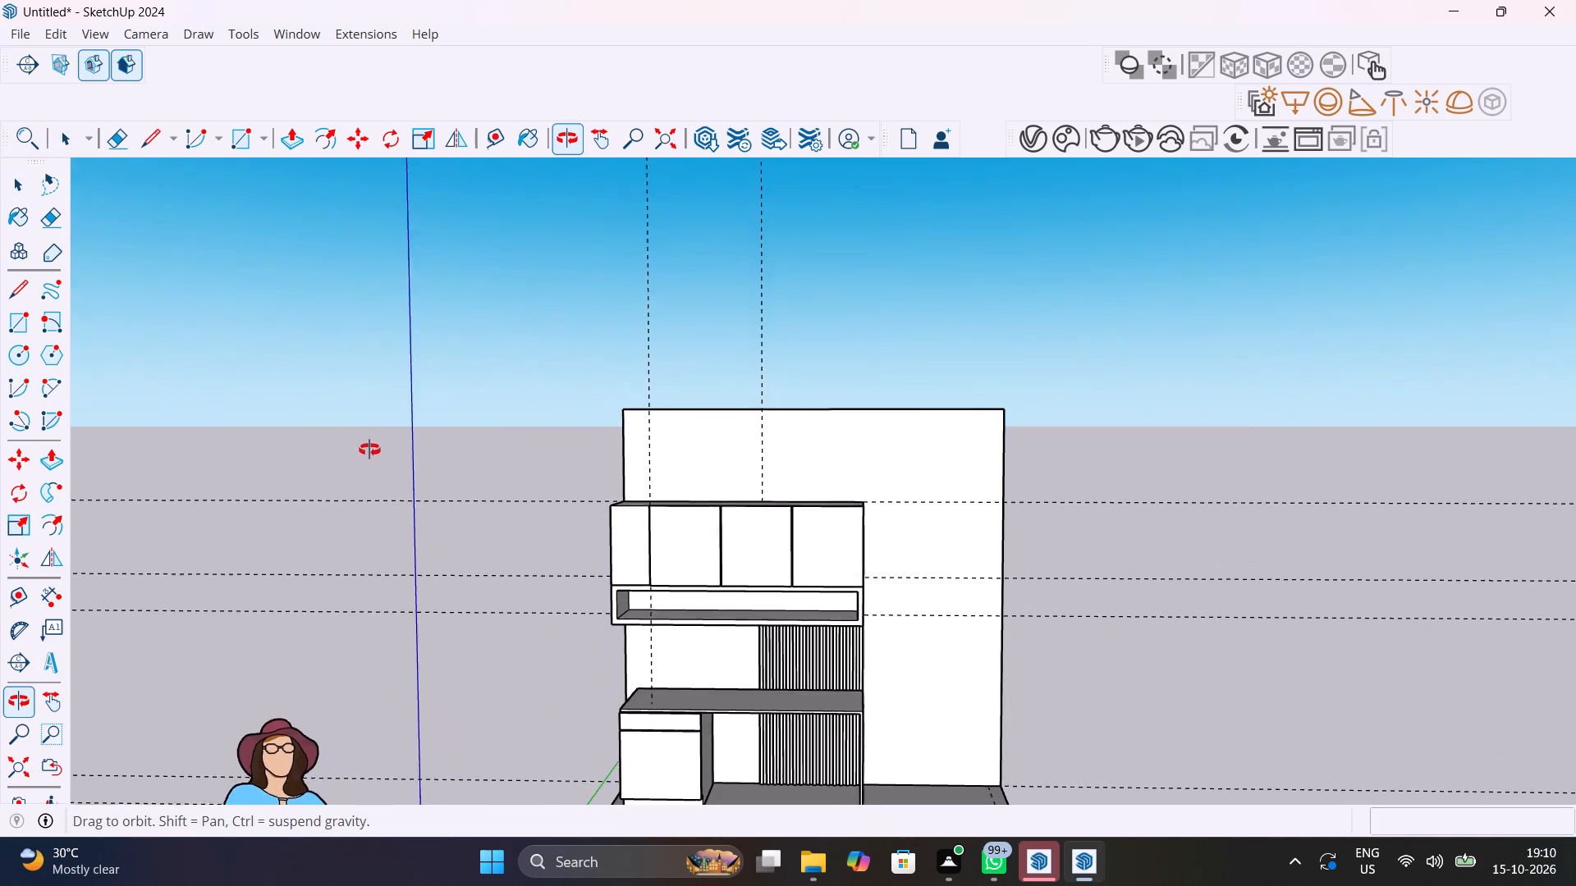
Undo the gapped door panels, their guide and the upper cabinet box, back to the plain open shelf on the wall.
middle_drag(369, 450, 373, 468)
scroll(635, 532, up, 10)
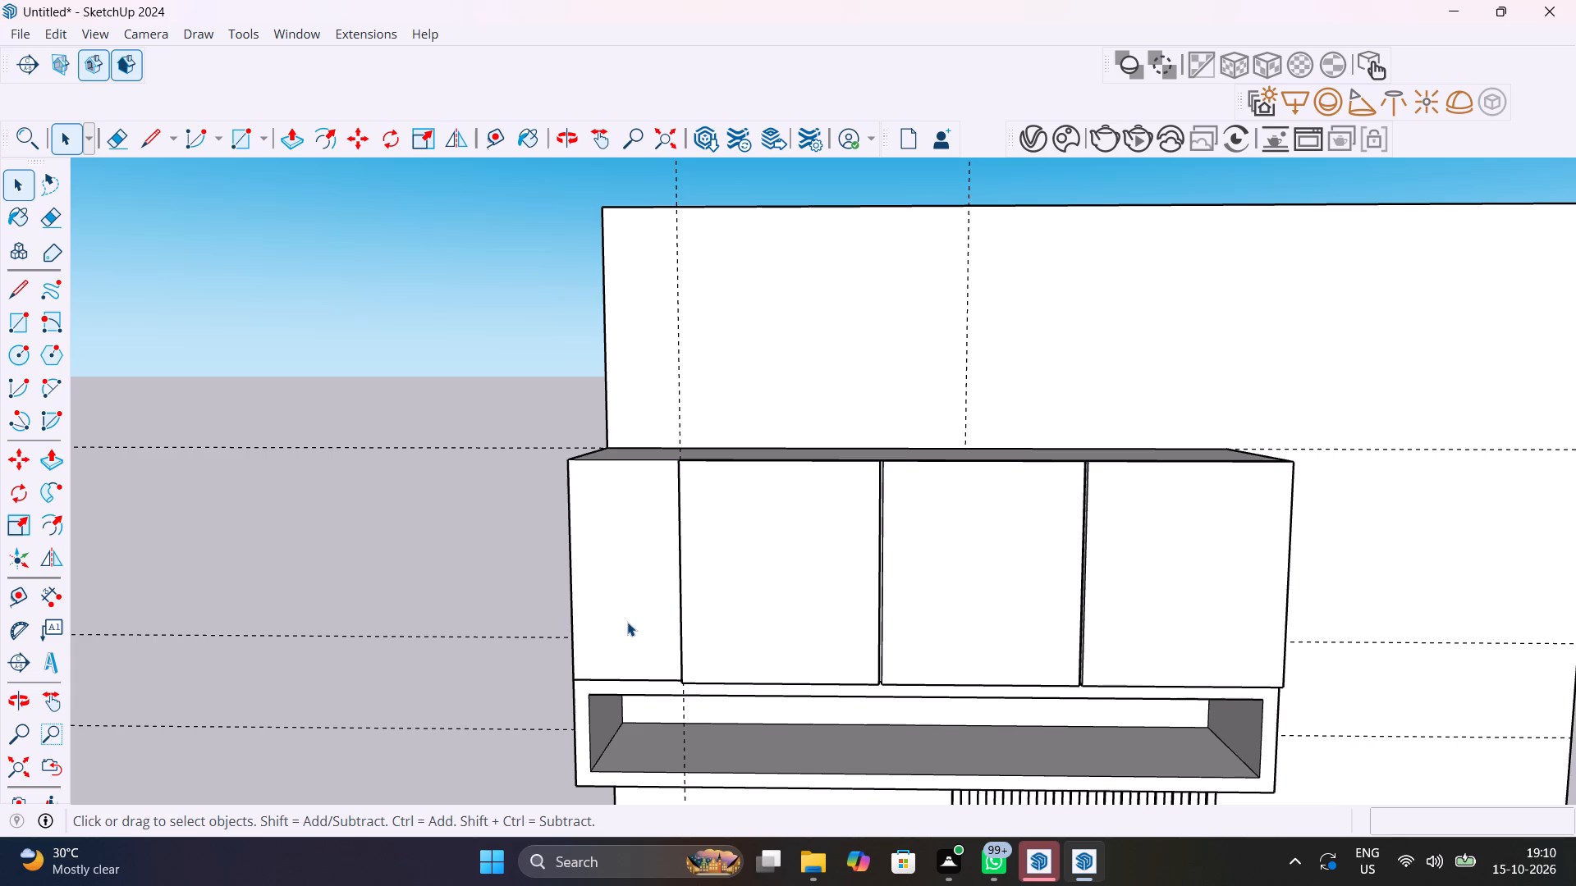
scroll(648, 647, down, 5)
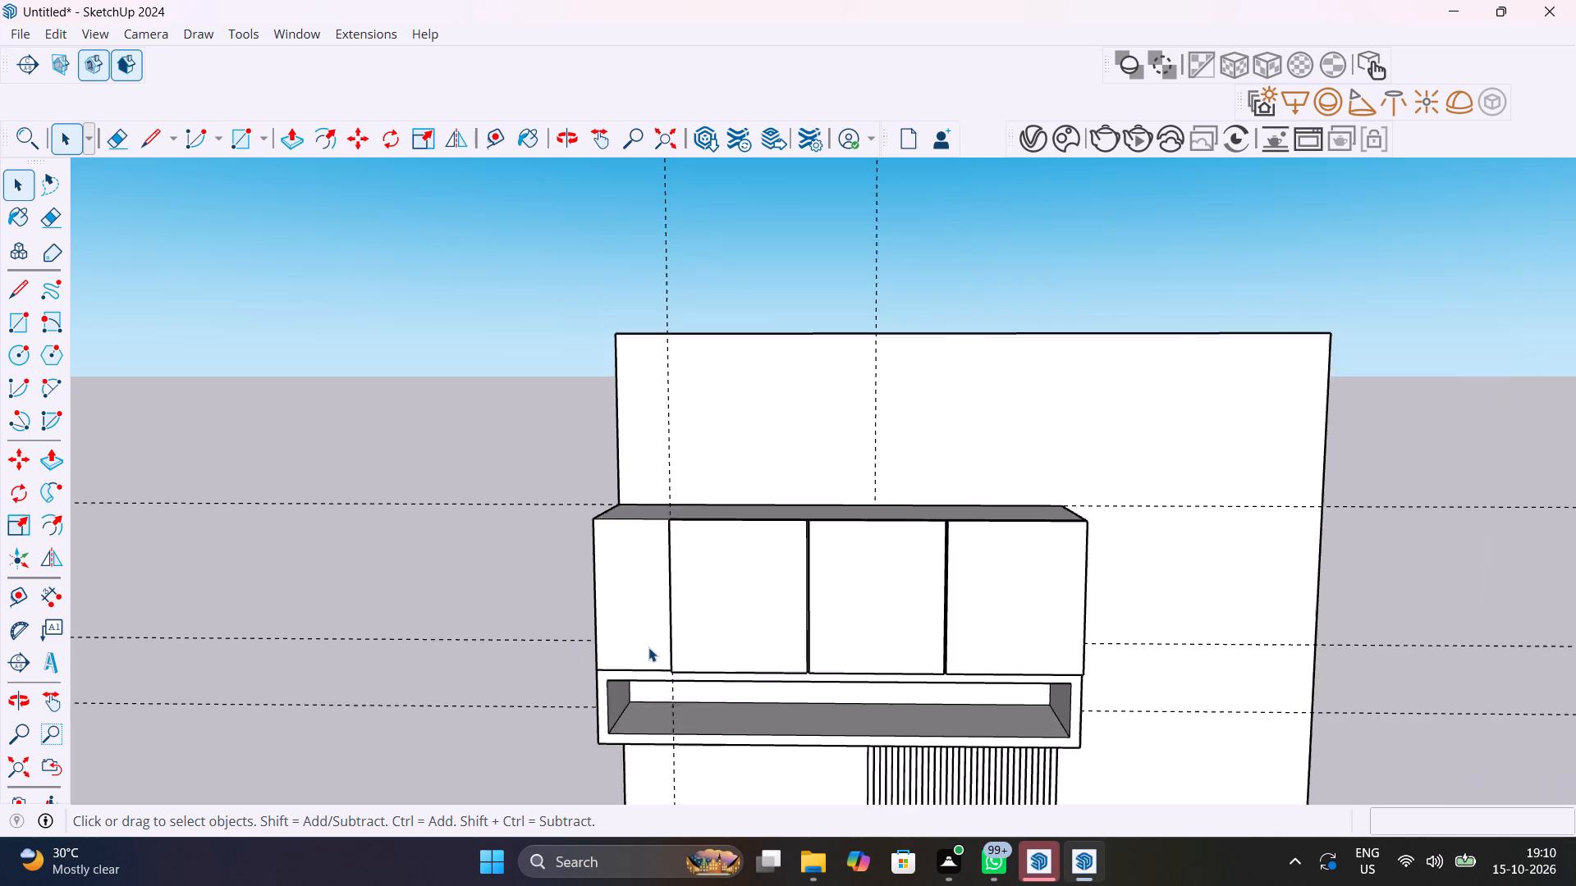
middle_drag(649, 647, 1034, 693)
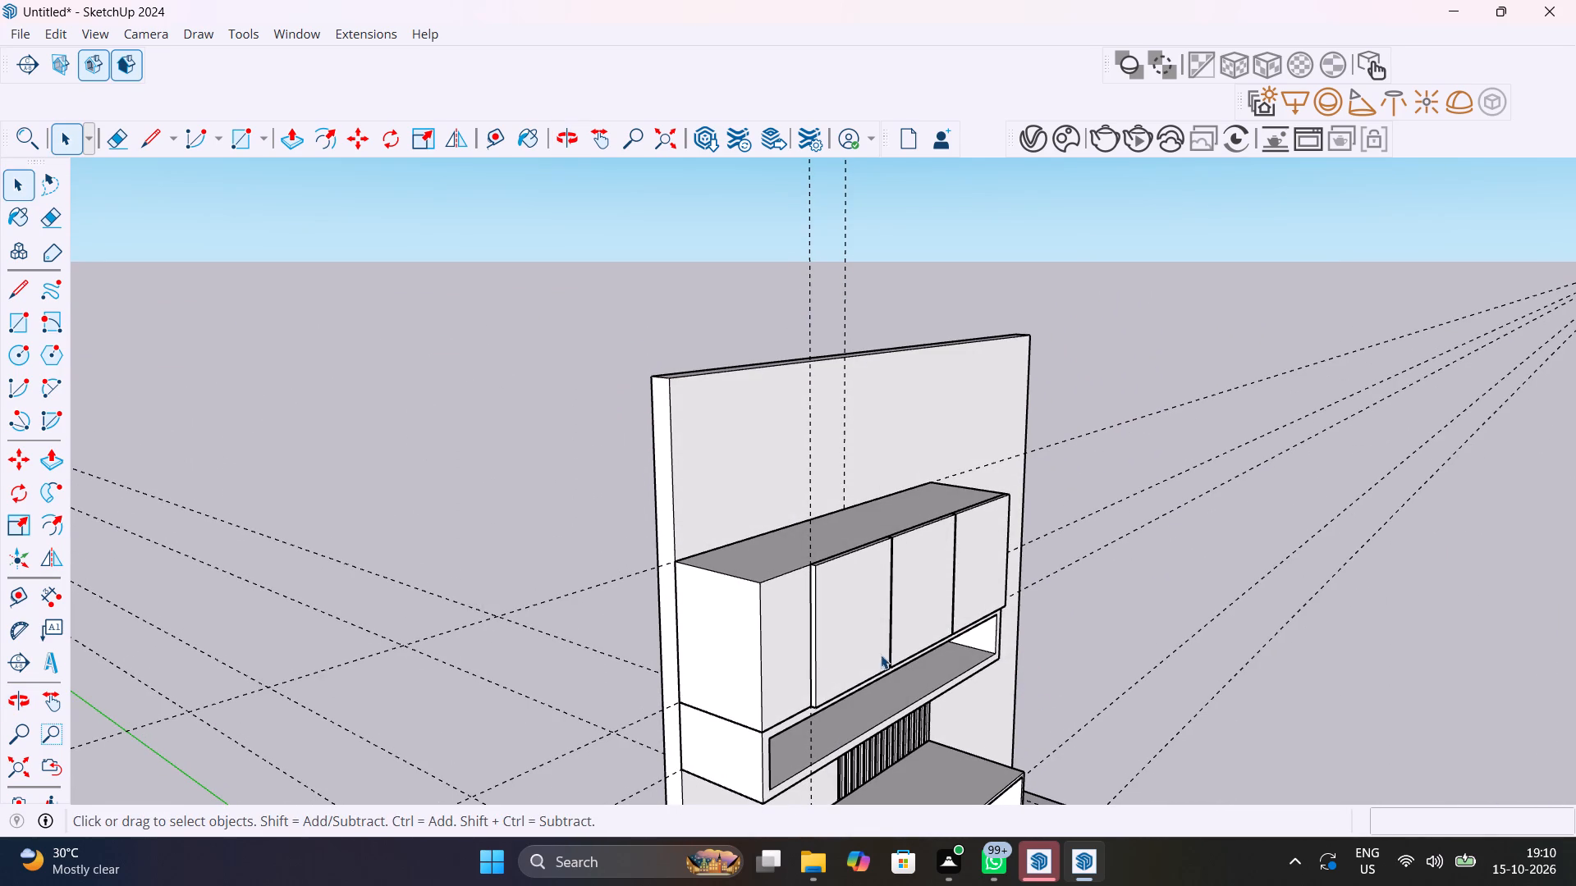
key(ctrl+z)
key(ctrl+z)
key(ctrl+z)
key(ctrl+z)
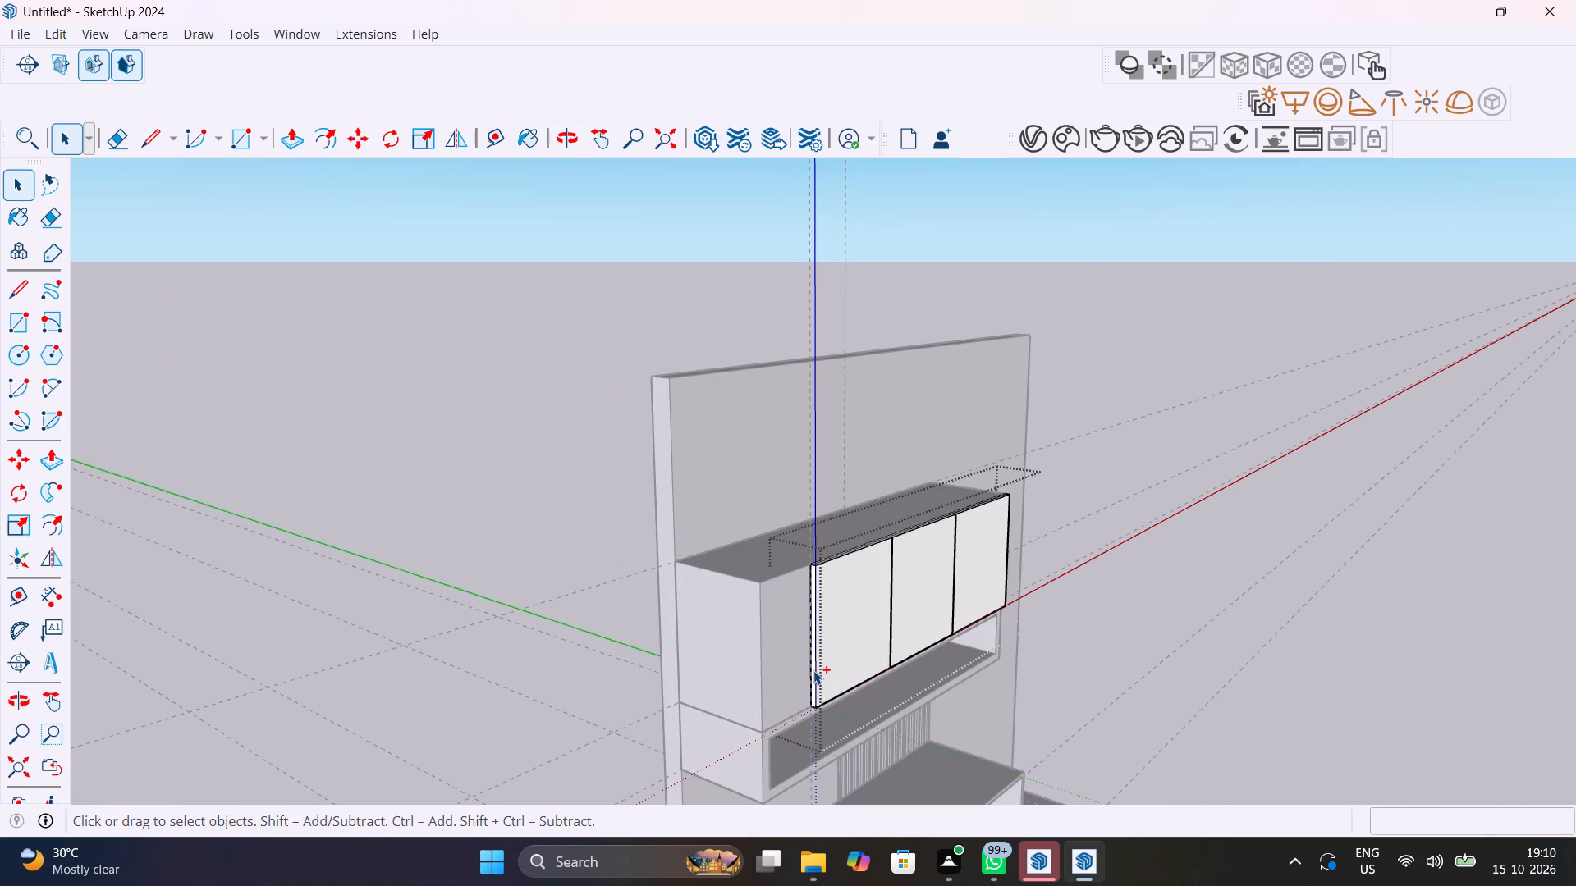
key(ctrl+z)
key(ctrl+z)
key(ctrl+z)
key(ctrl+z)
key(ctrl+z)
key(ctrl+z)
key(ctrl+z)
key(ctrl+z)
key(ctrl+z)
key(ctrl+z)
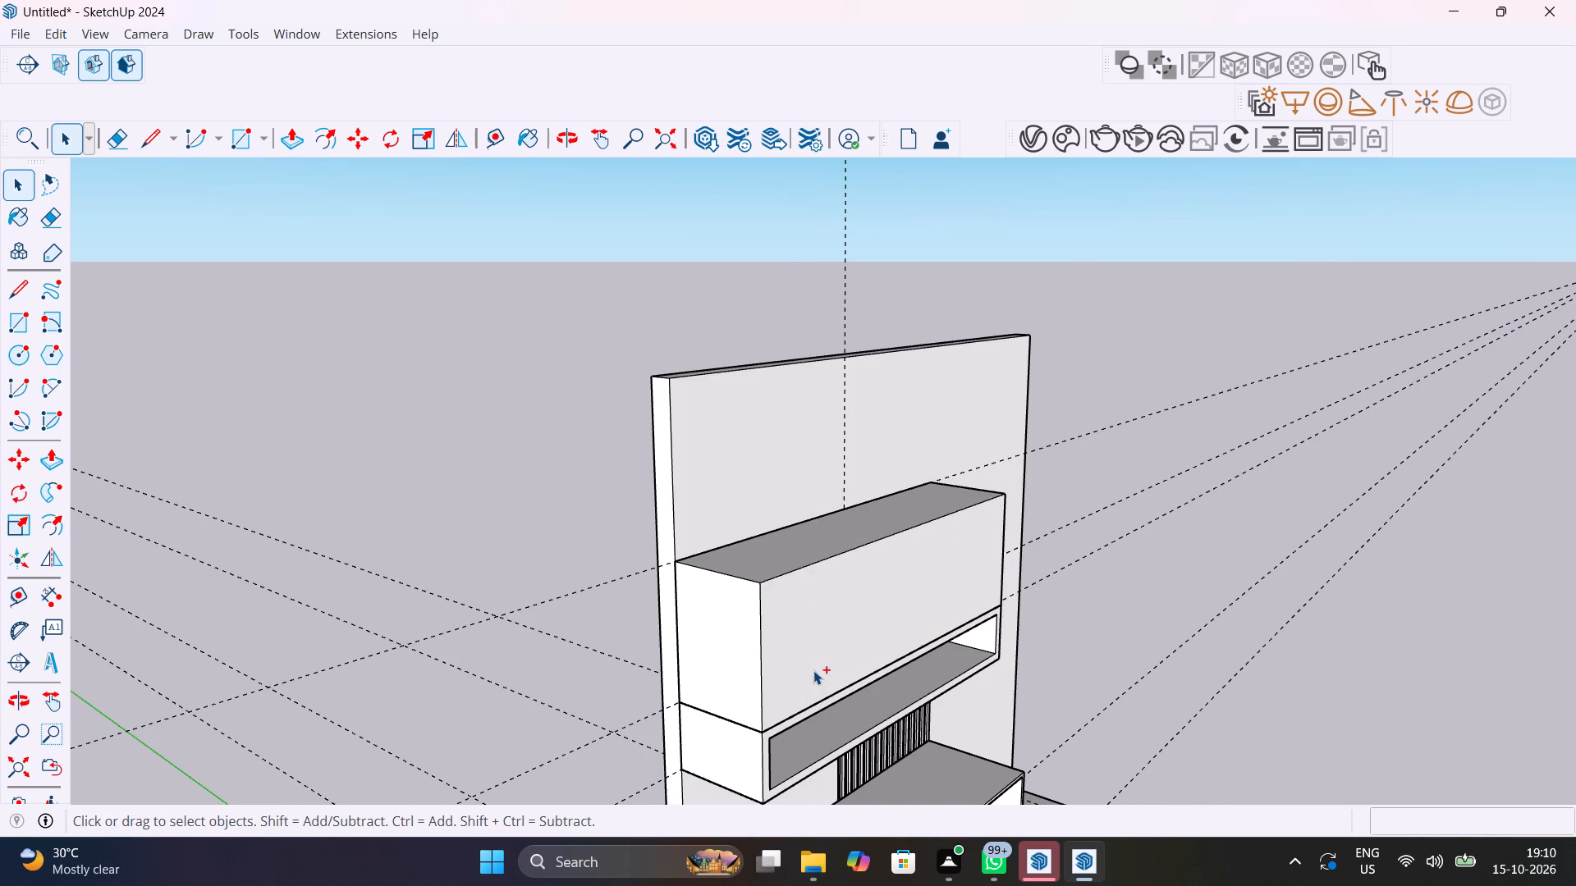
key(ctrl+z)
key(ctrl+z)
key(ctrl+z)
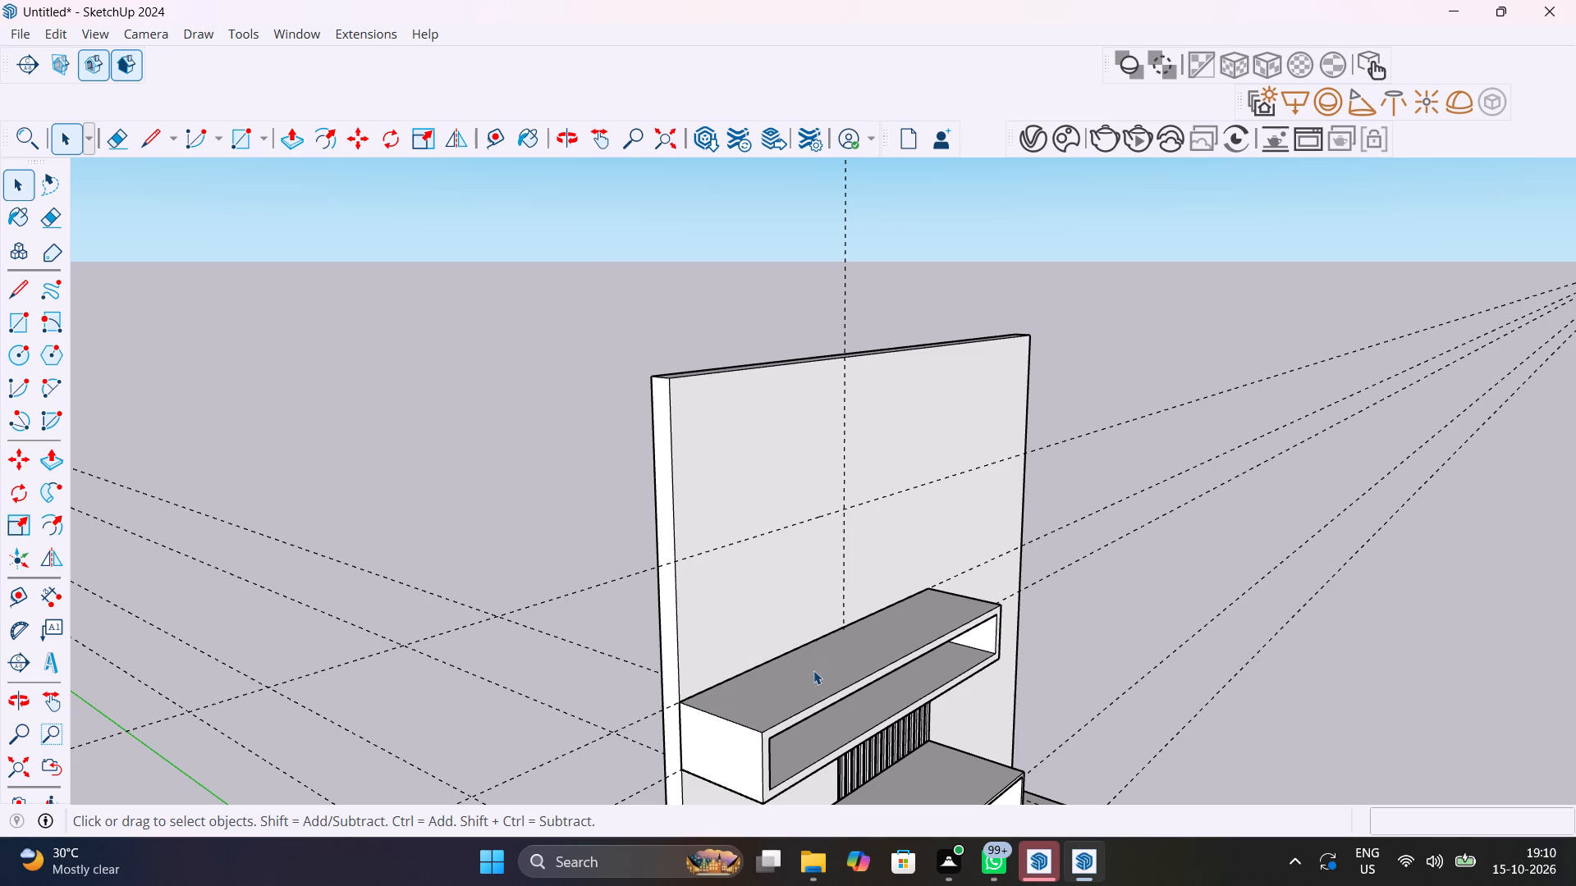
Open the overhead shelf group and Push/Pull its top face up 2' to form the upper cabinet body.
middle_drag(801, 662, 542, 554)
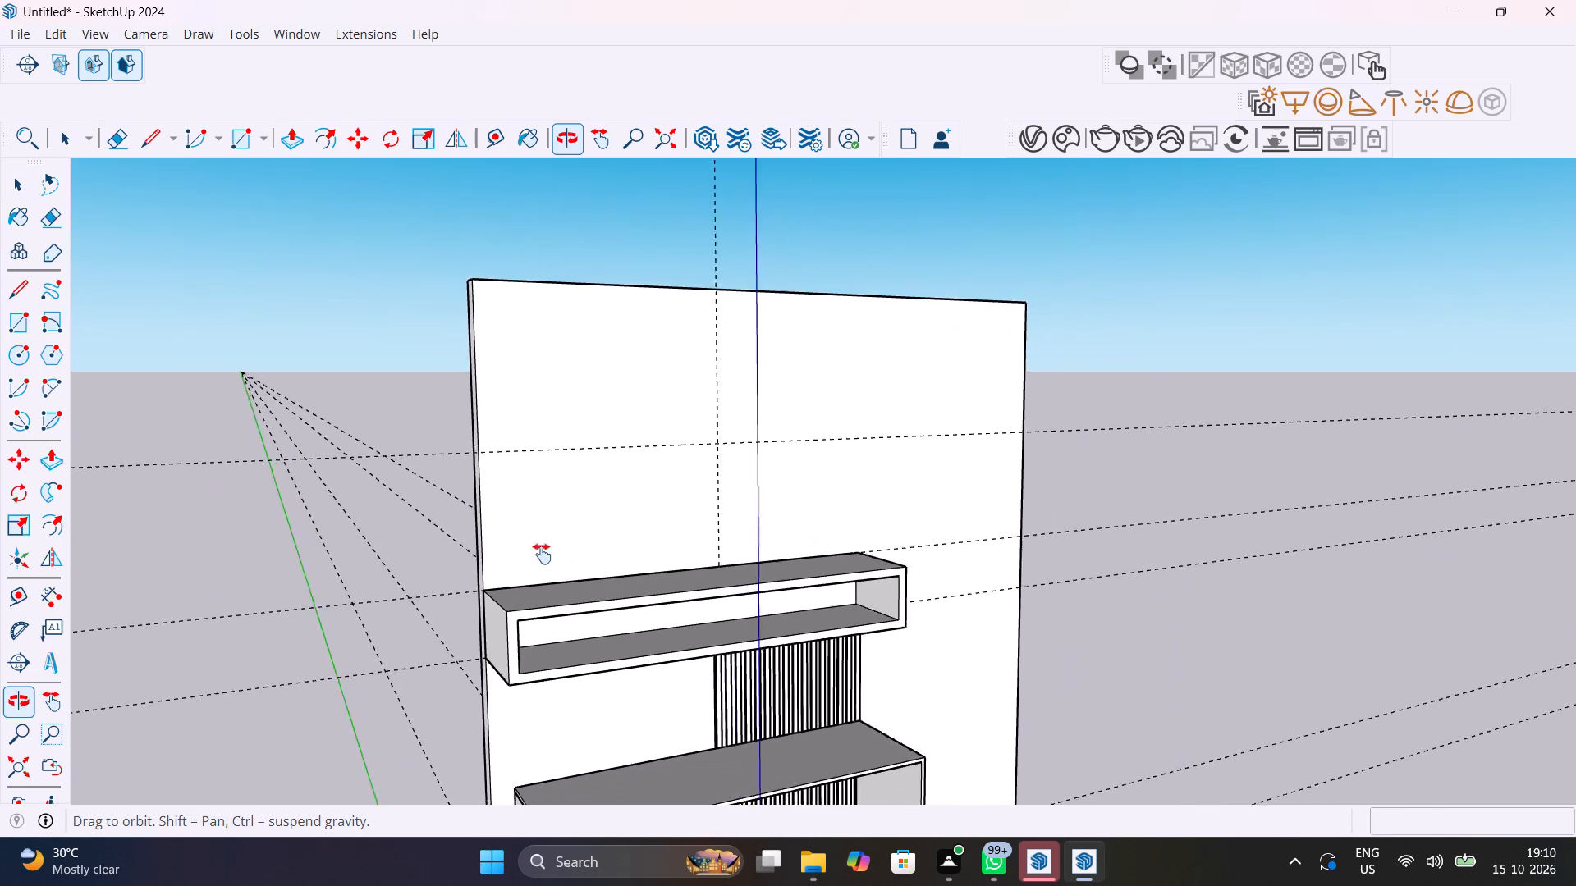
middle_drag(542, 554, 549, 628)
click(562, 625)
middle_drag(570, 627, 585, 681)
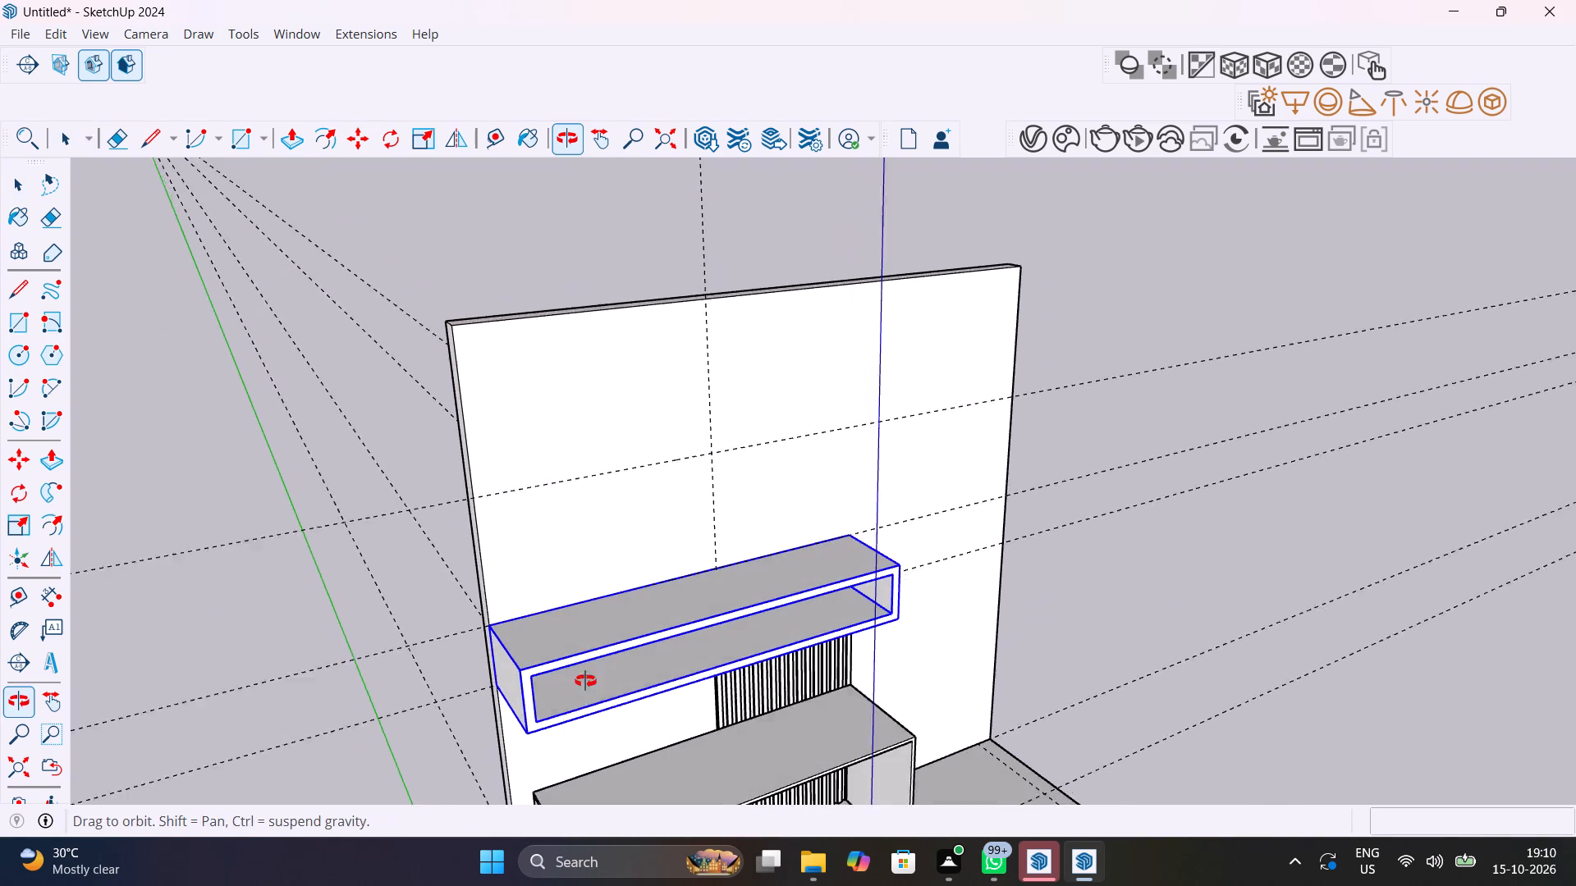
middle_drag(585, 681, 589, 699)
double_click(592, 652)
click(592, 652)
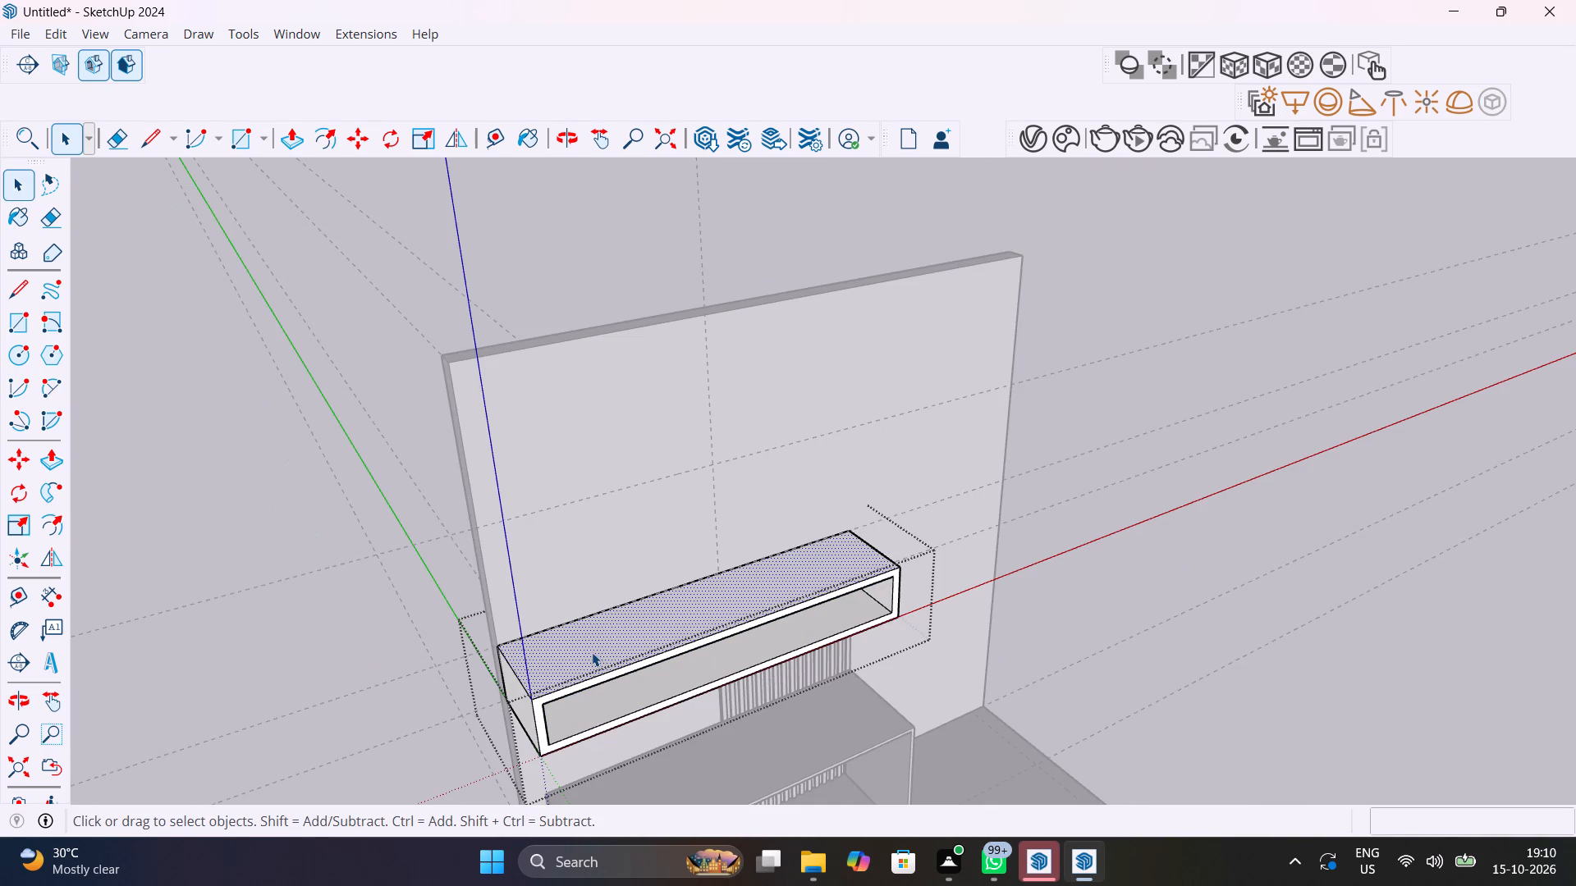
key(p)
click(596, 652)
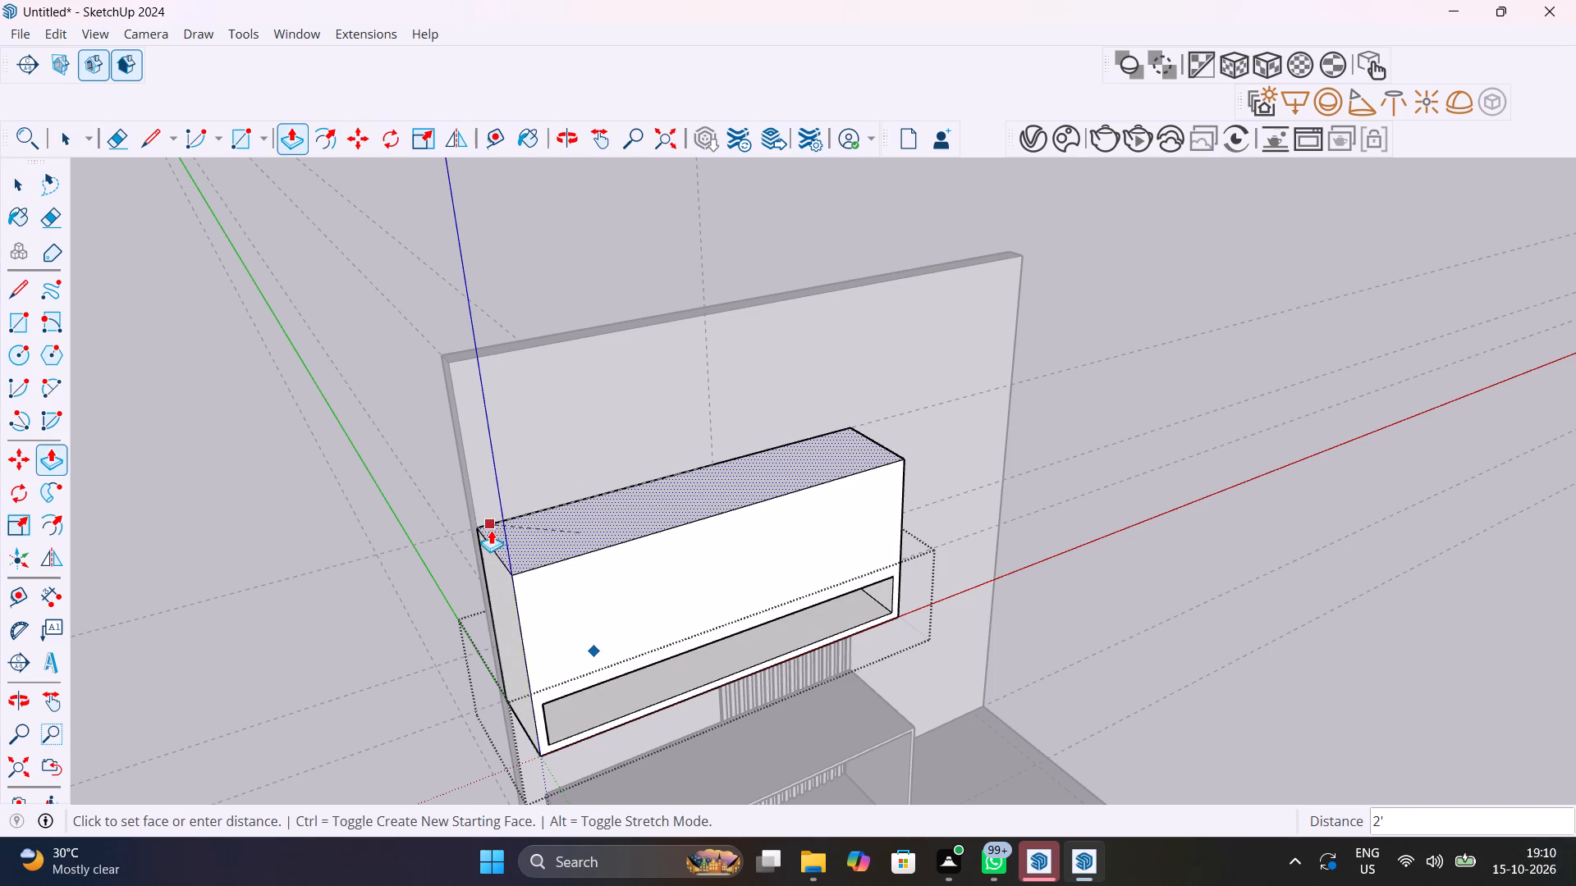
click(470, 535)
middle_drag(454, 634, 341, 528)
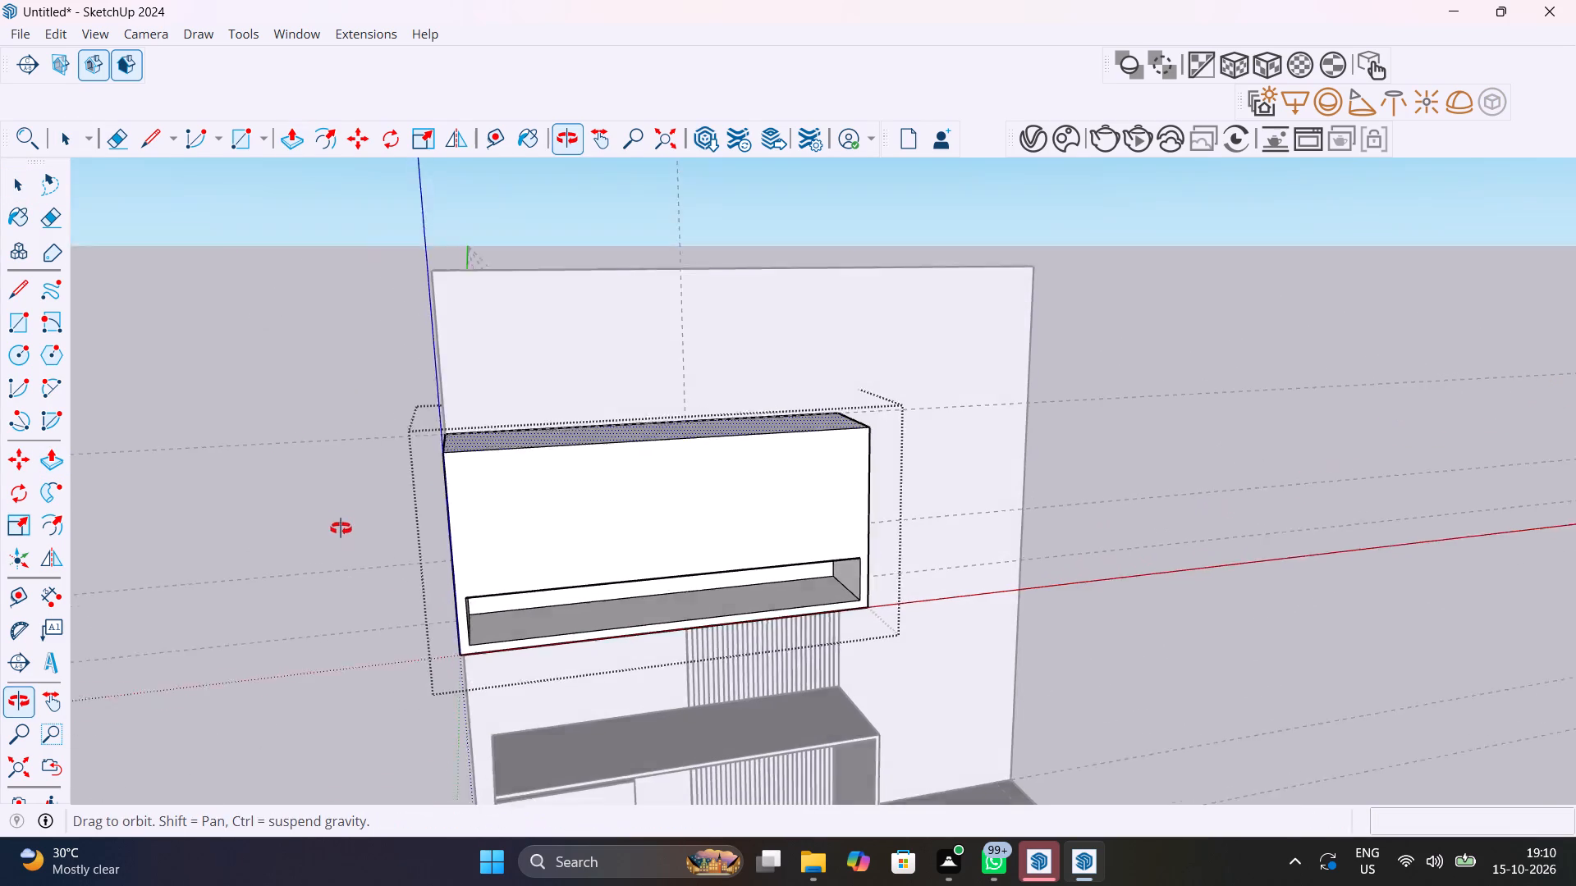
middle_drag(341, 528, 327, 516)
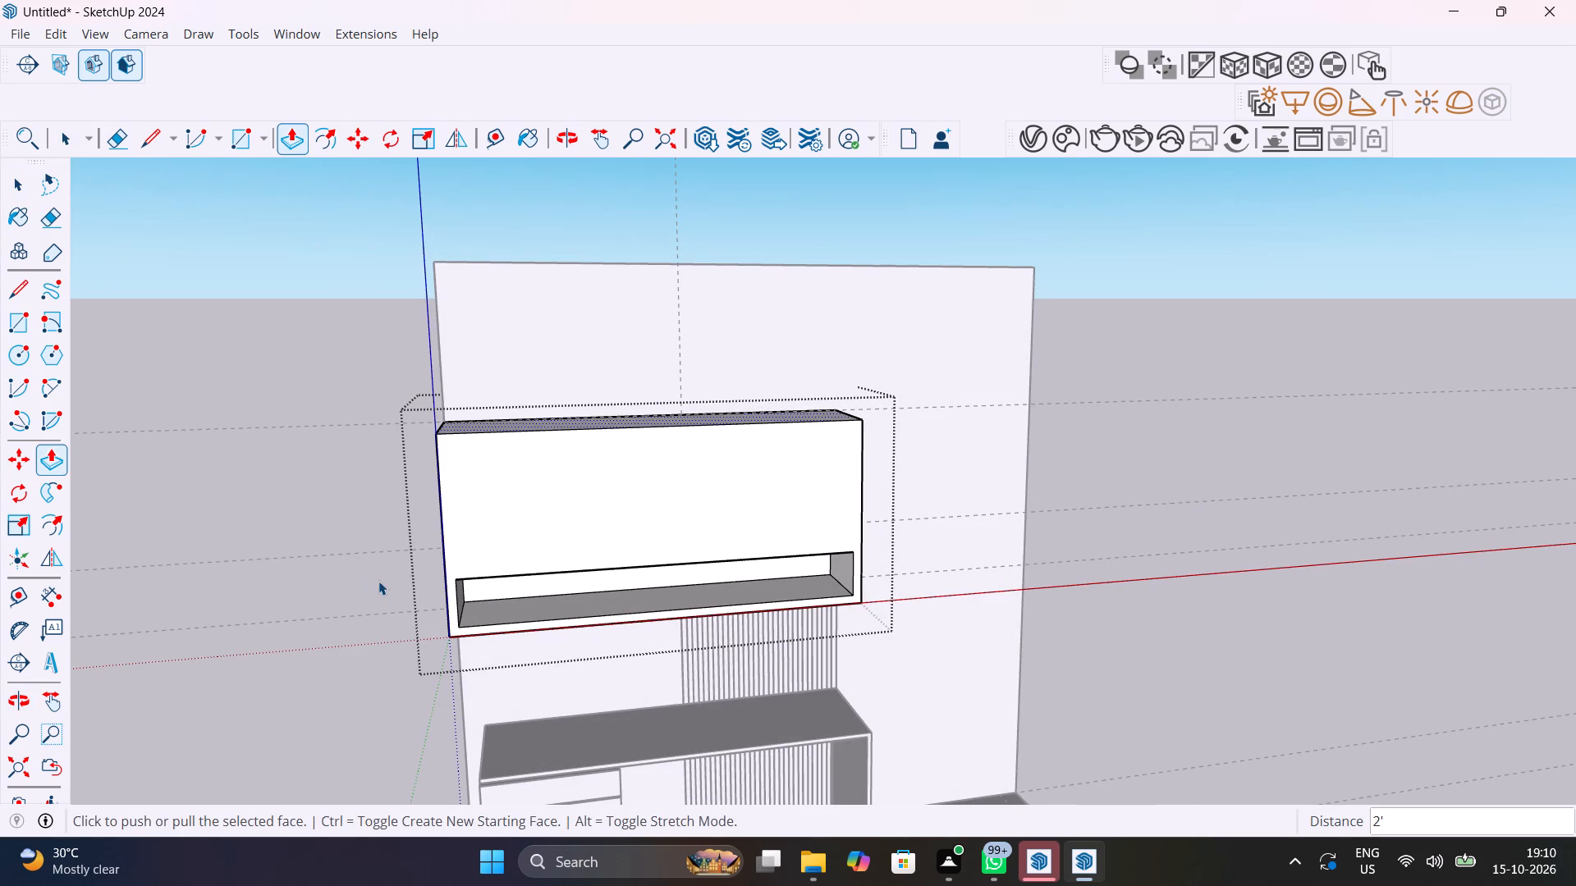
key(space)
Place a vertical guide in line with the shelf opening's side edge and another 1' from it across the cabinet front.
middle_drag(481, 581, 582, 572)
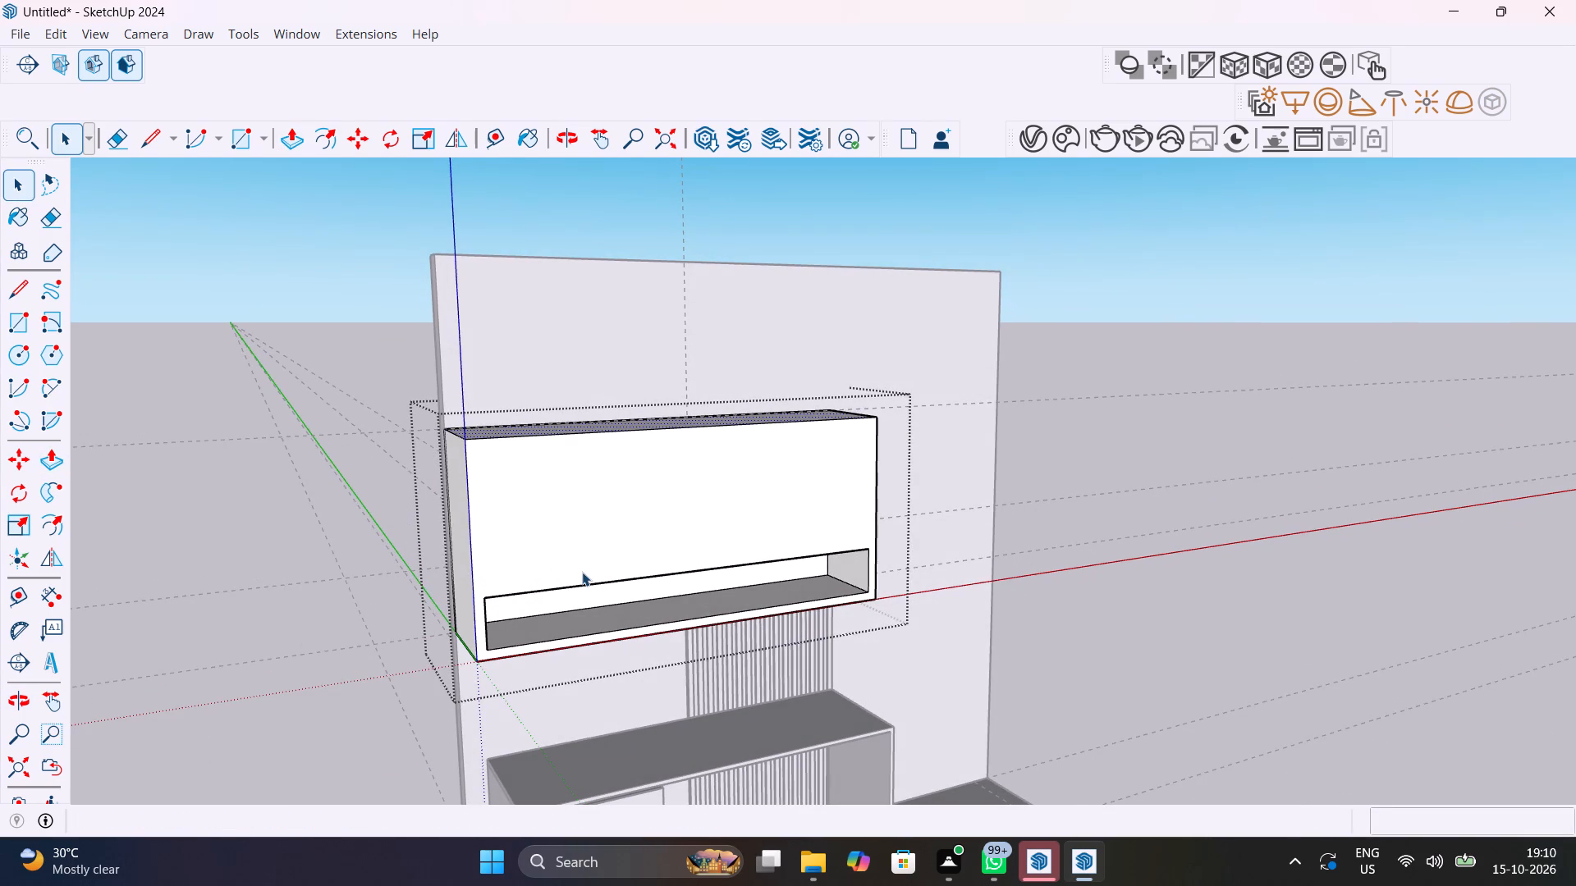
key(t)
click(470, 511)
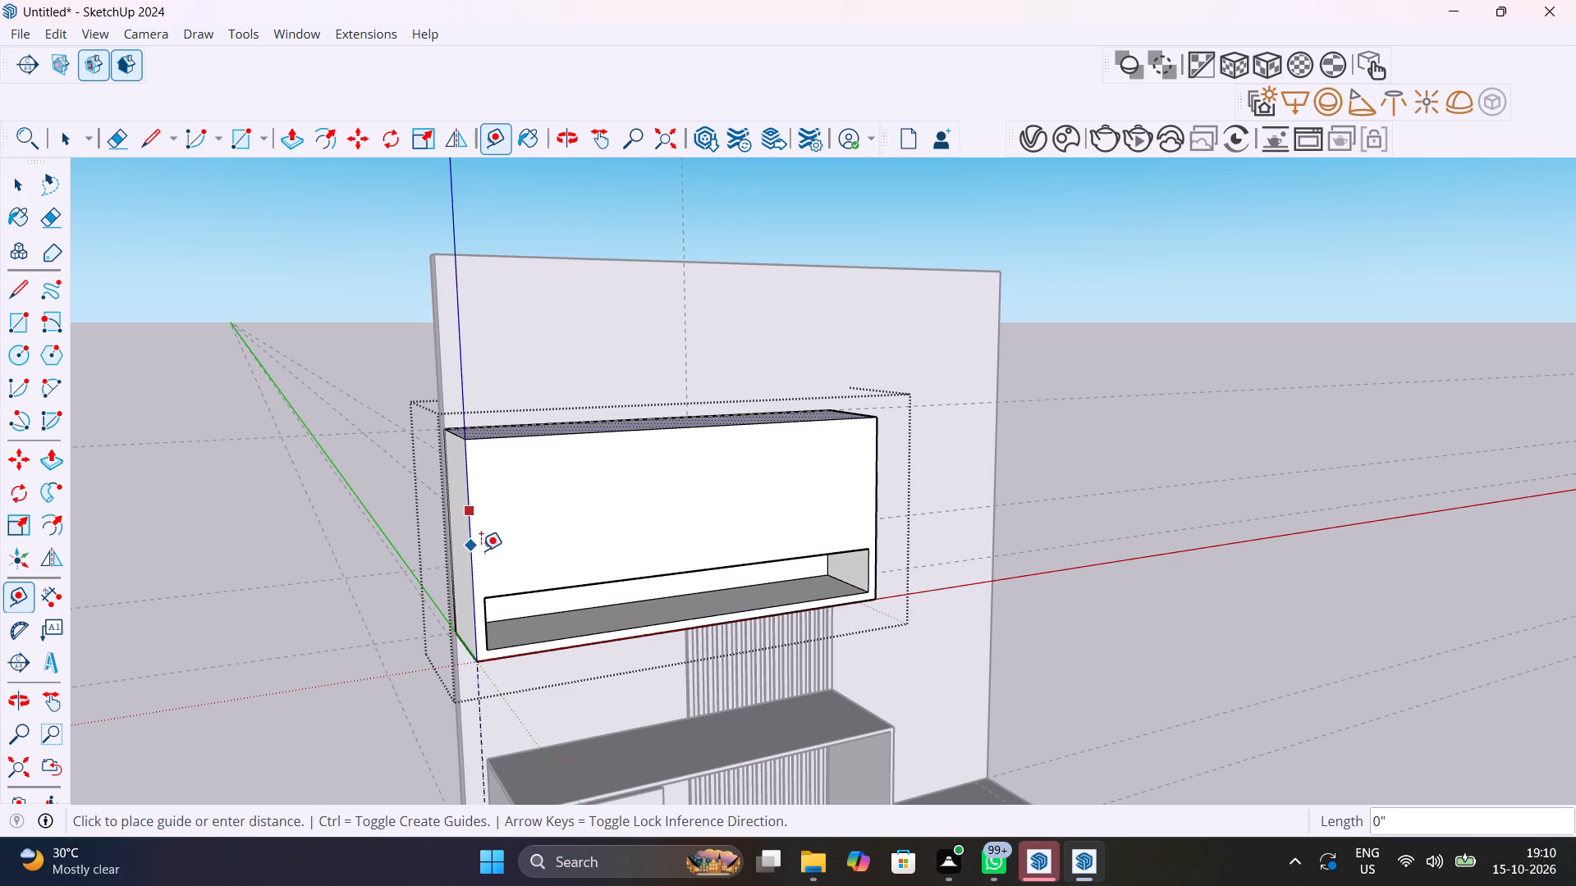
click(489, 596)
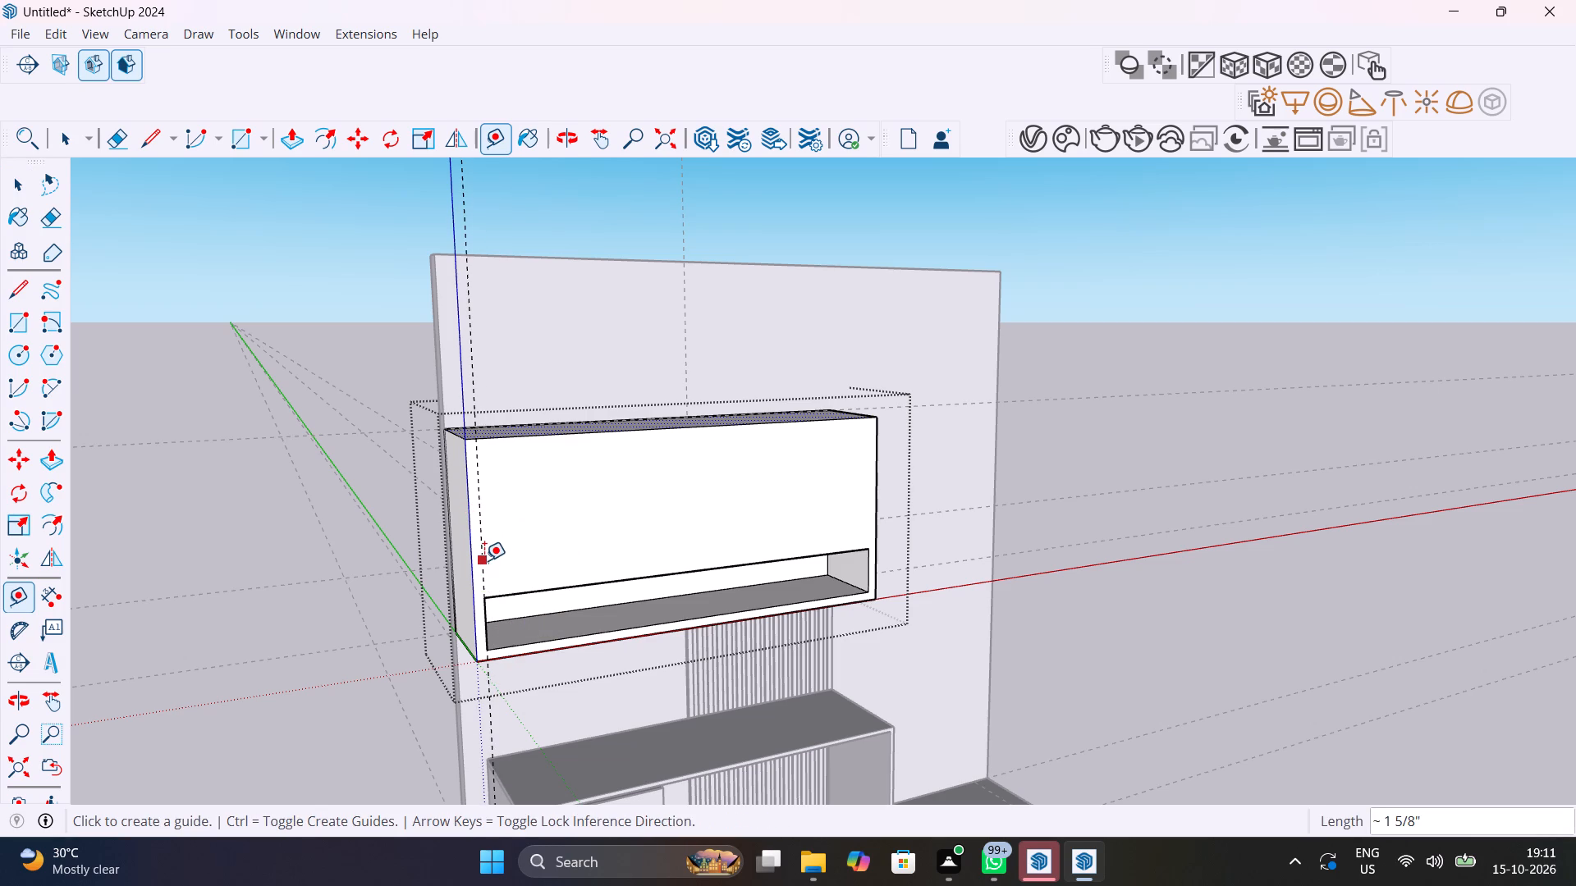
click(484, 560)
text(1')
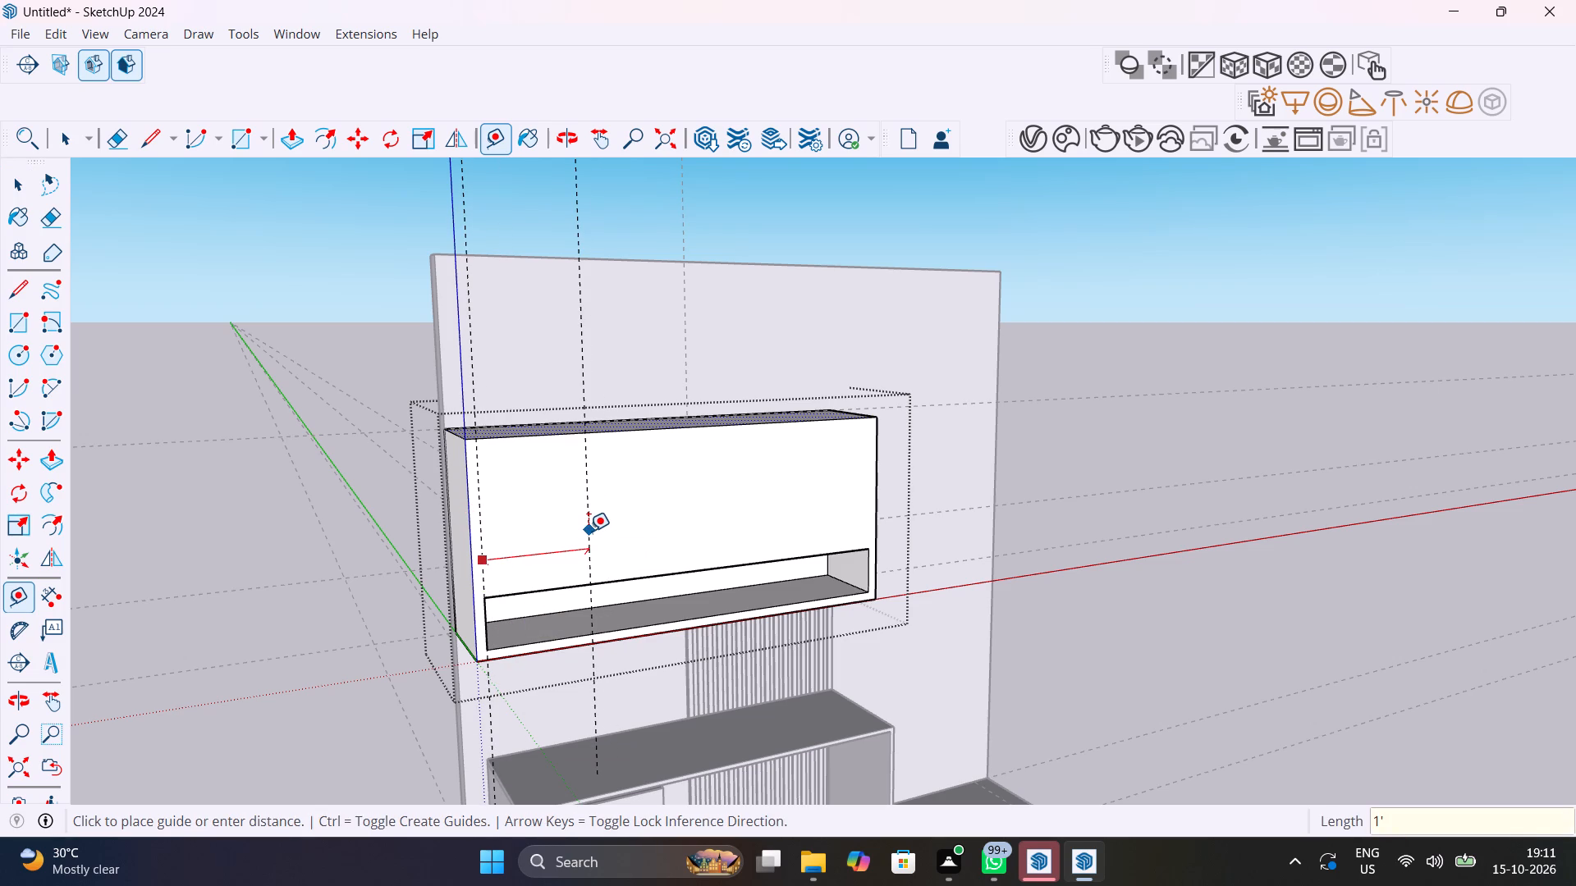
key(Return)
Add a vertical guide 4 mm beyond the 1' guide on the cabinet front and close the shelf group.
scroll(590, 531, up, 3)
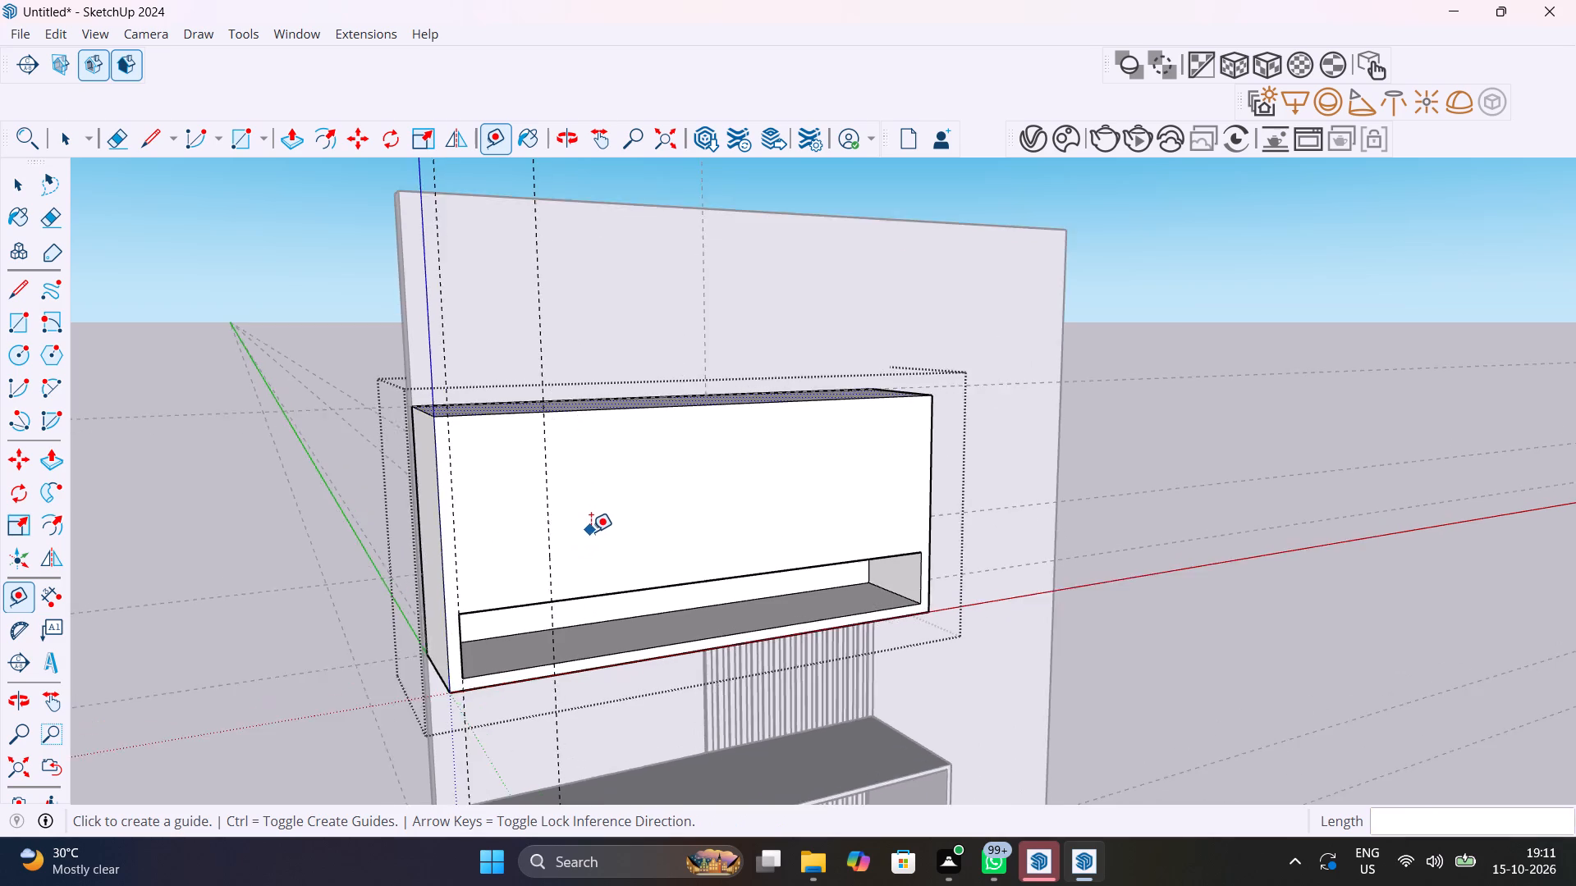
scroll(591, 532, up, 2)
middle_drag(564, 554, 492, 632)
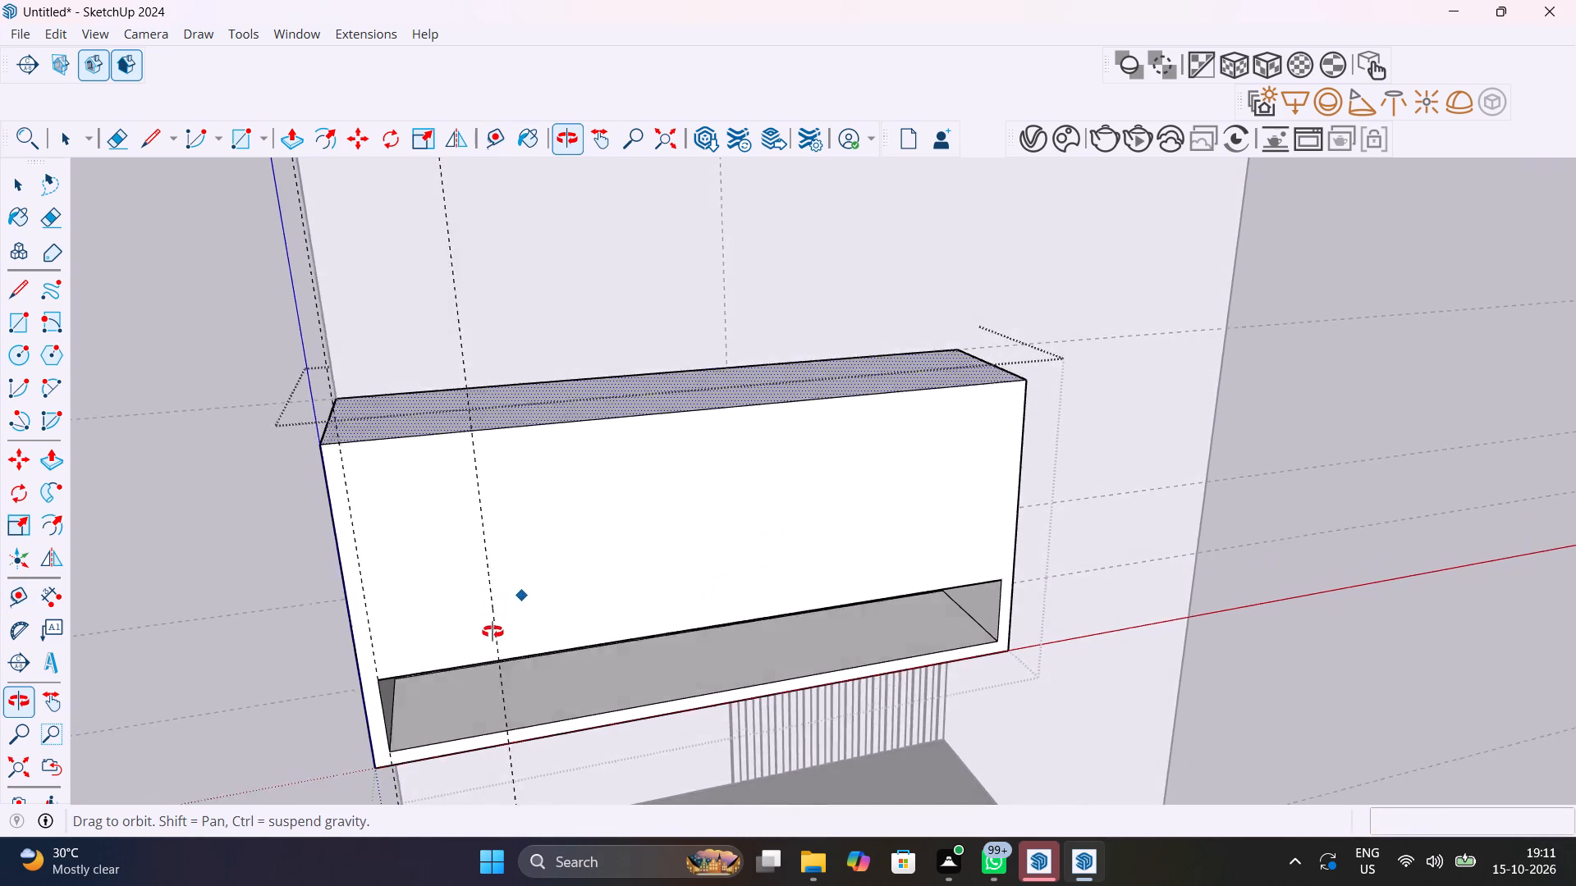
middle_drag(492, 632, 493, 664)
click(482, 546)
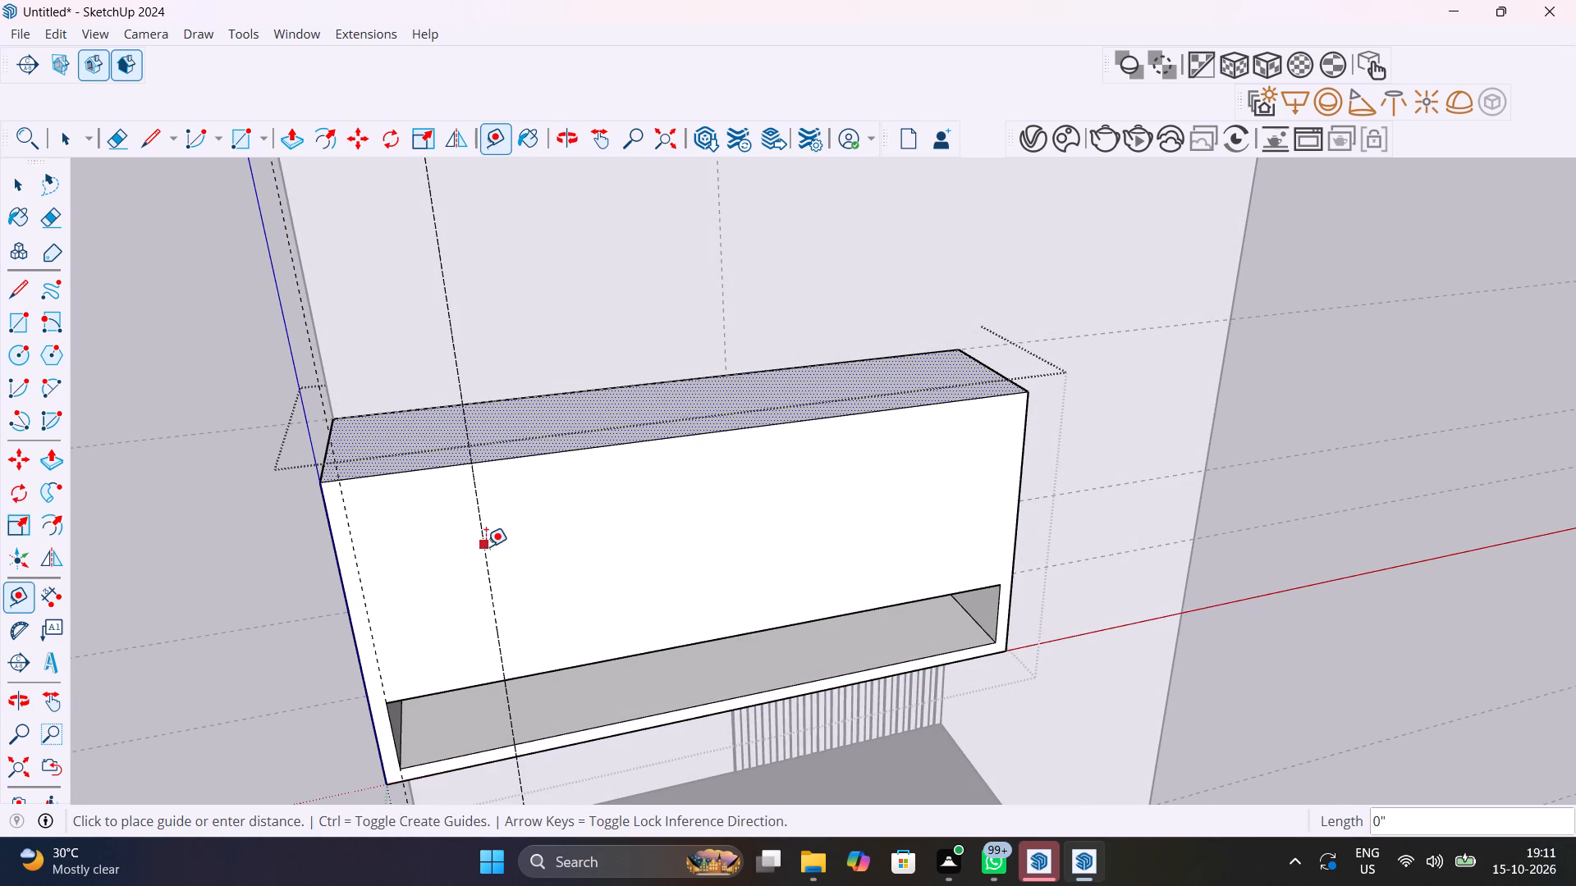
text(4MM)
key(Return)
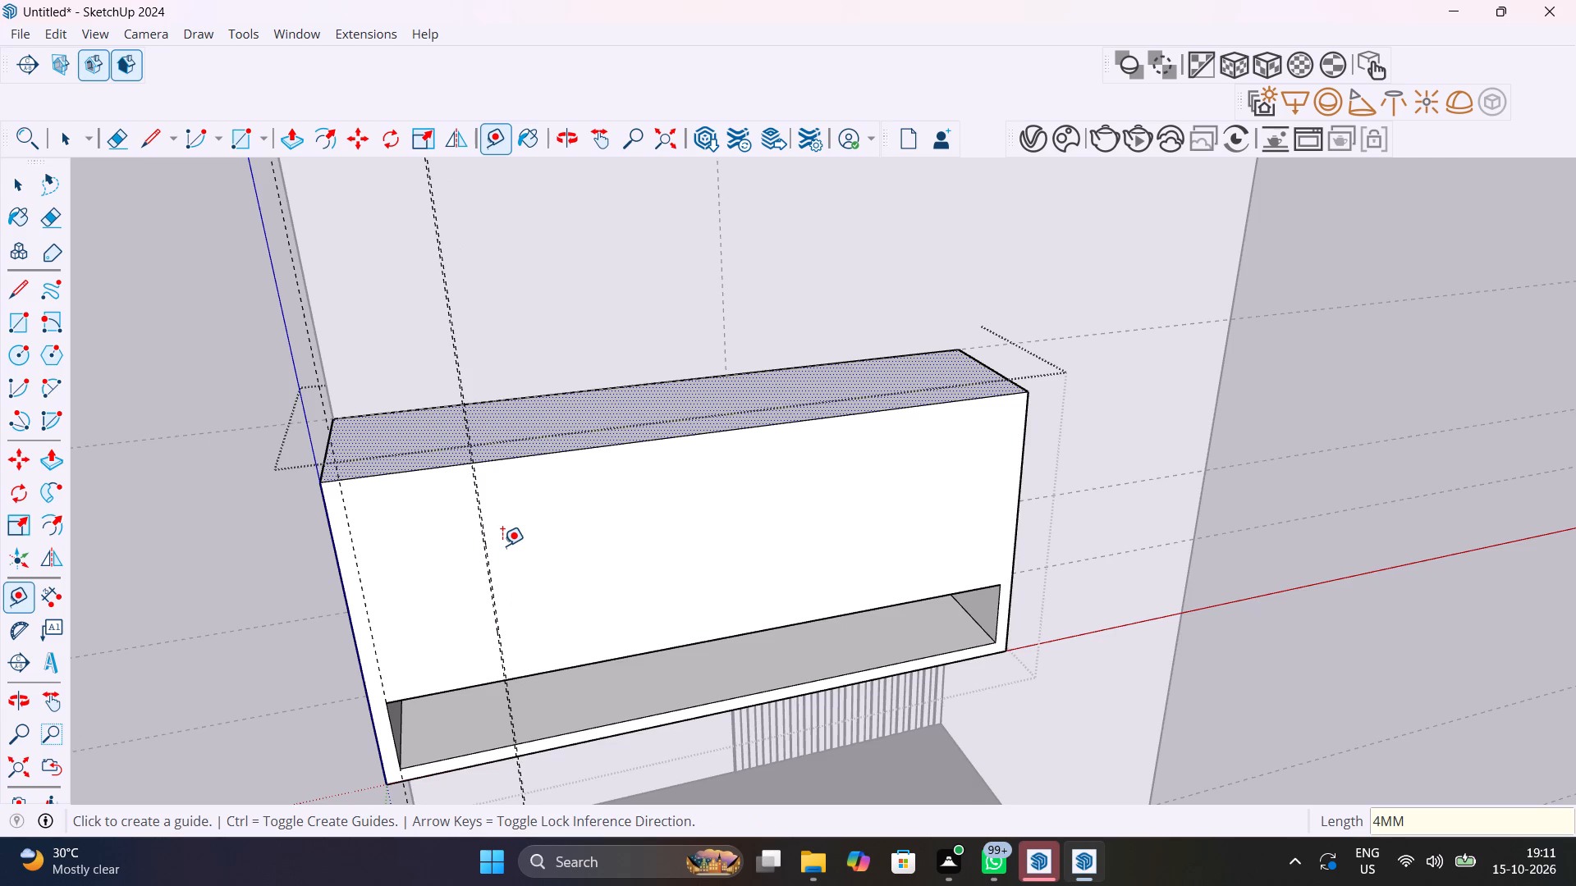
scroll(502, 546, up, 14)
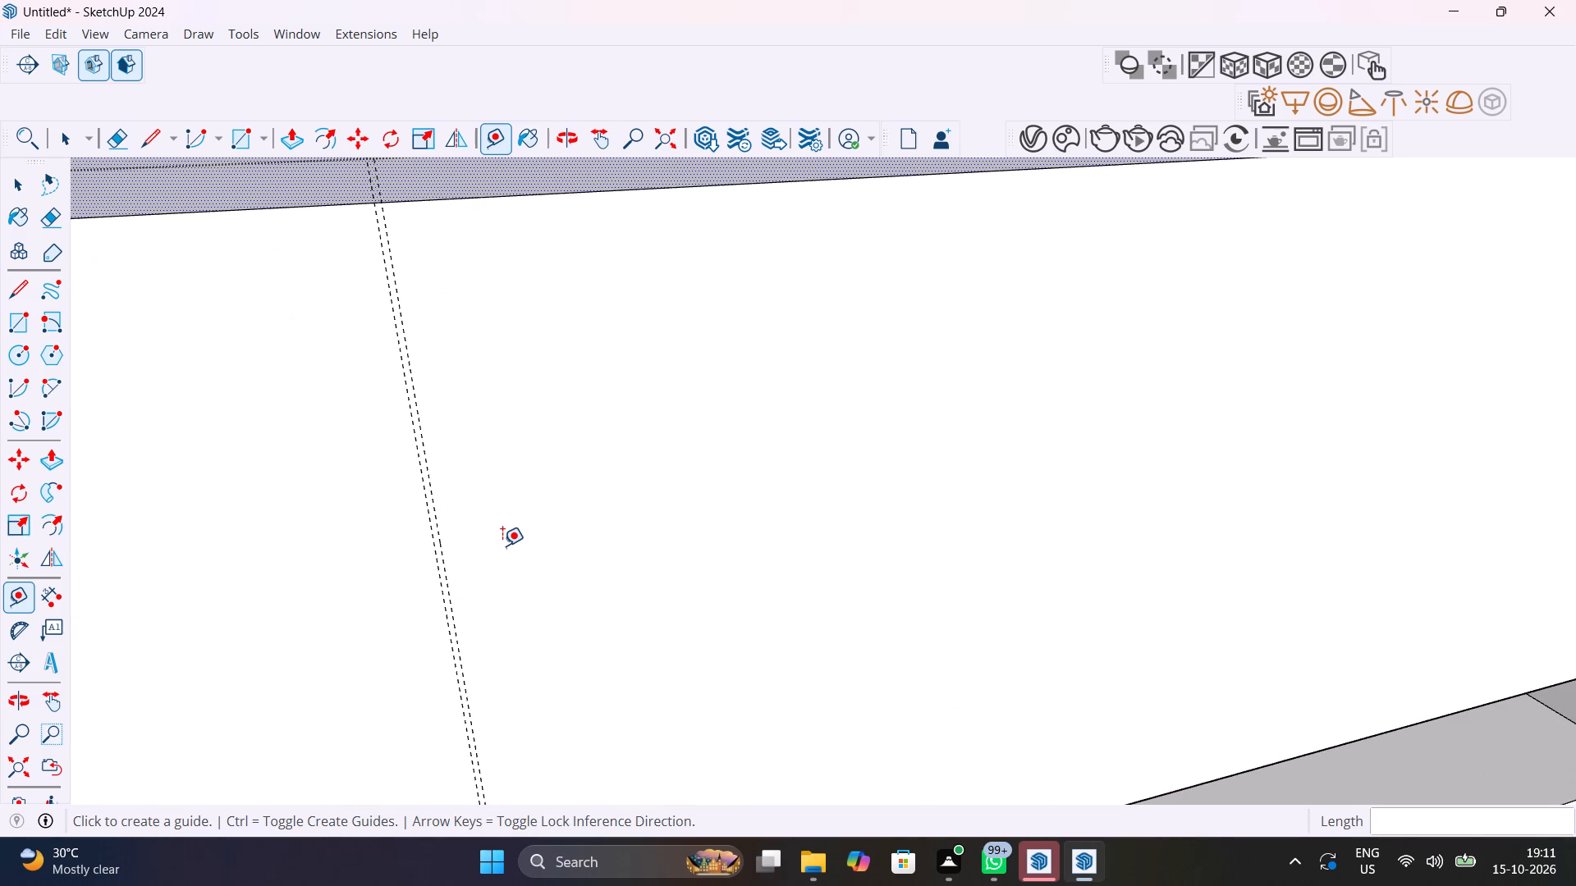
shift+middle_drag(502, 546, 498, 610)
scroll(498, 610, down, 13)
key(space)
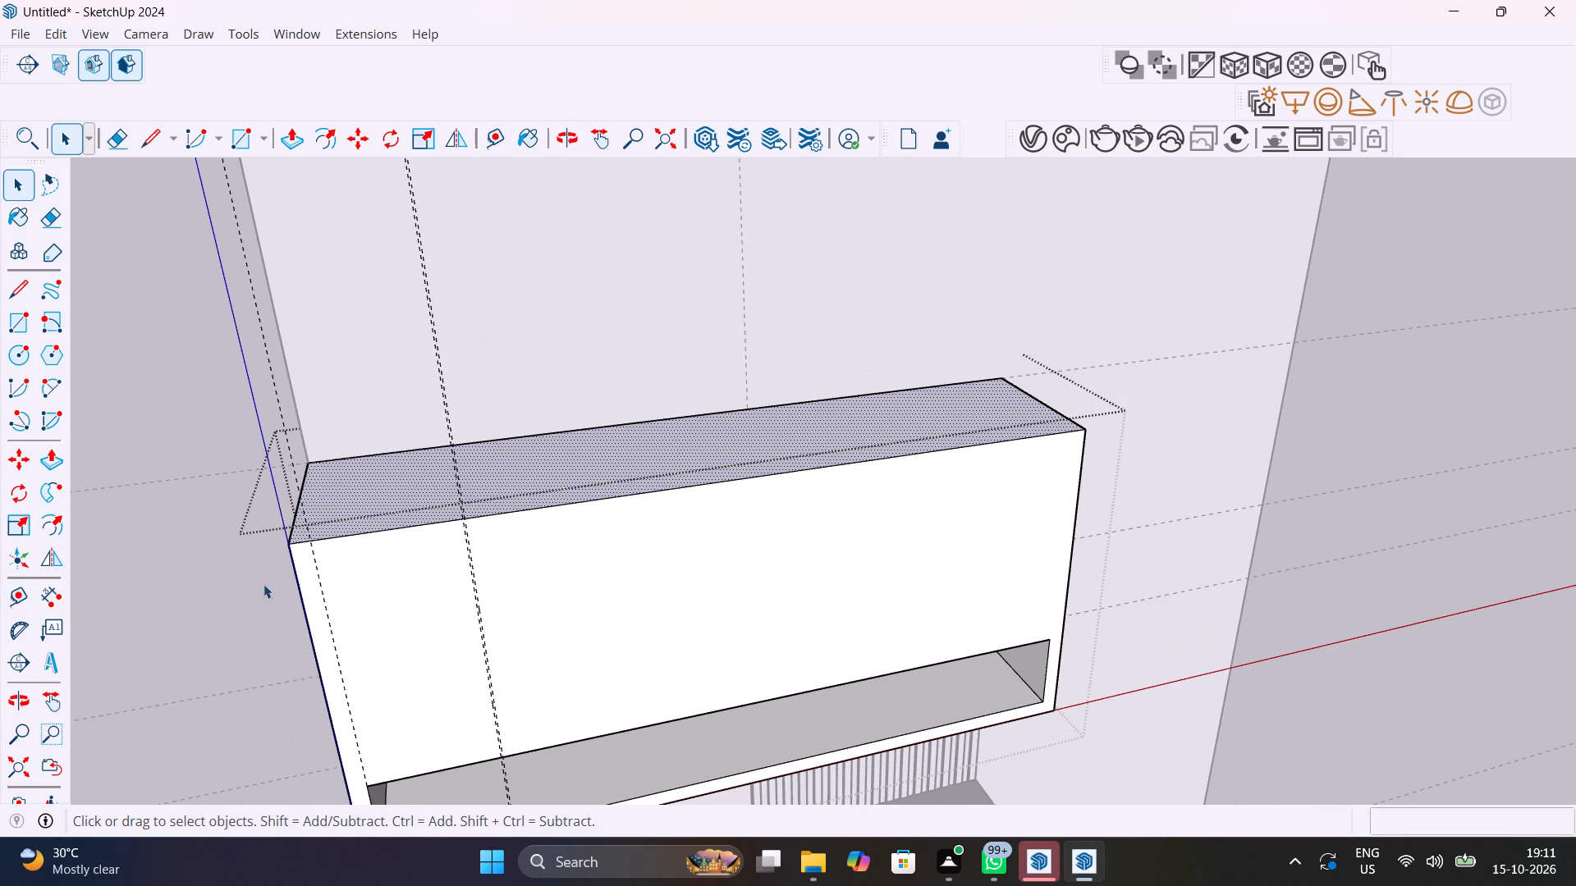
click(231, 596)
Draw a rectangle about 5' 2" by 2' 1 5/8" on the cabinet front, from the 4 mm guide to the far end above the shelf opening.
scroll(478, 533, up, 13)
key(r)
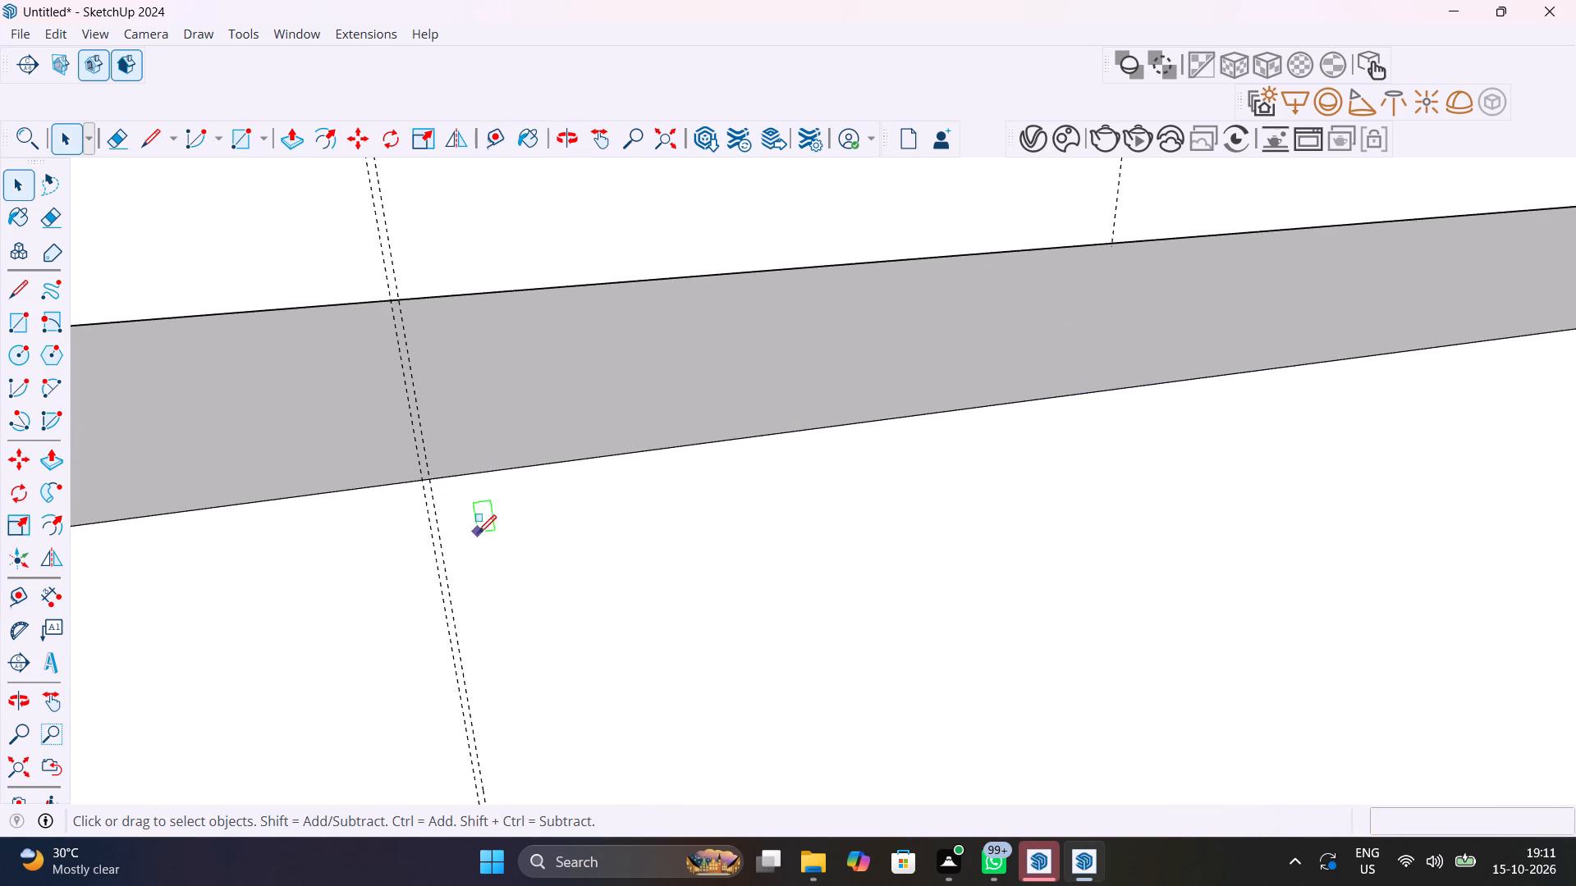
click(433, 481)
scroll(516, 567, down, 19)
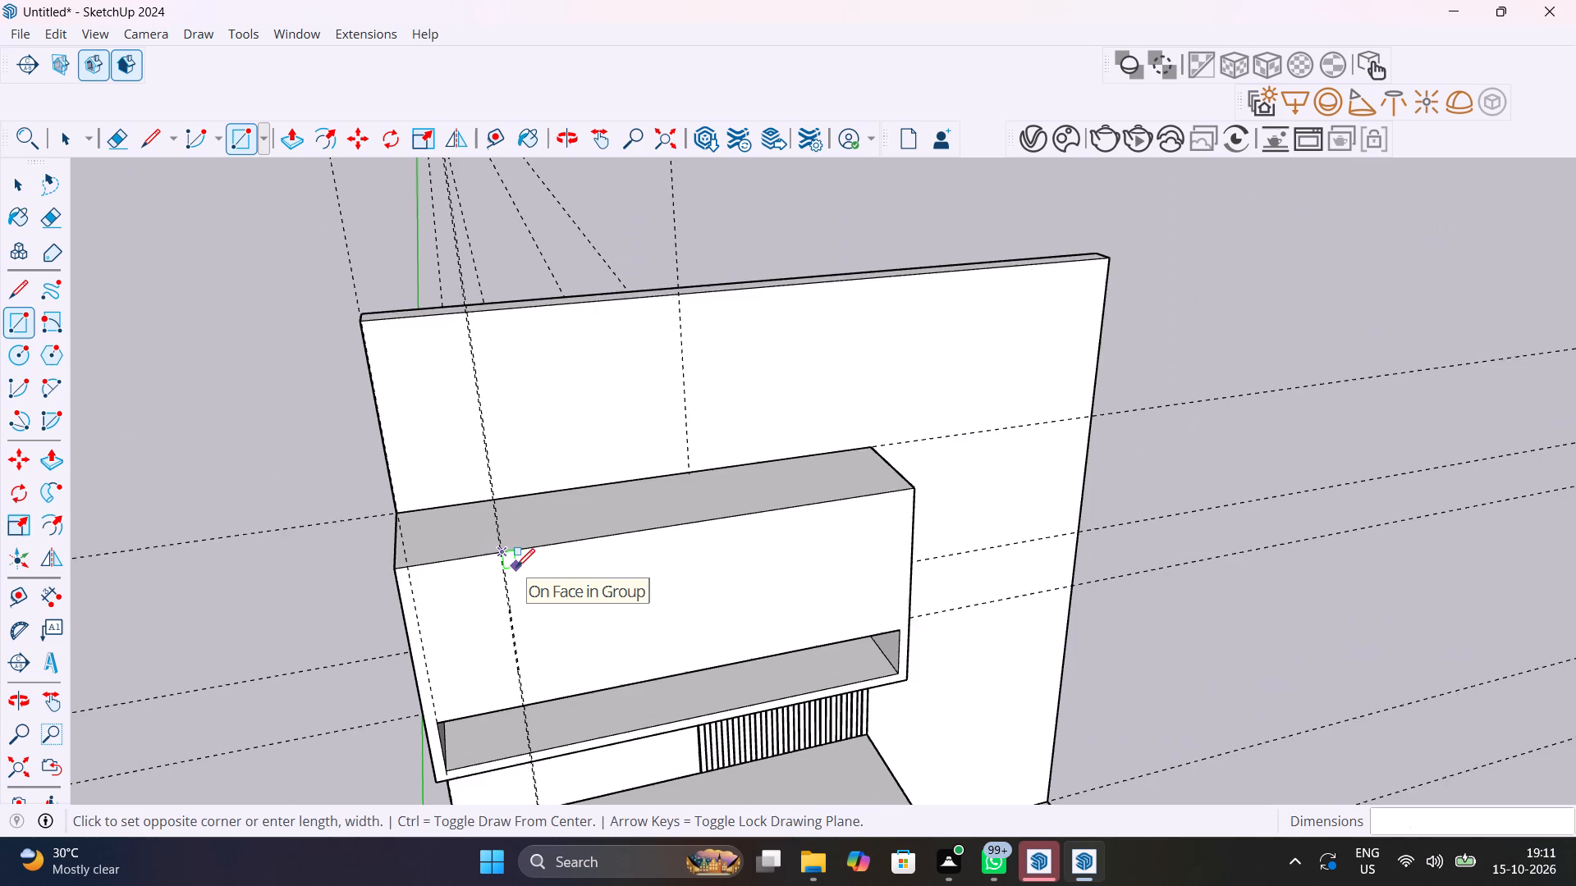
scroll(516, 567, down, 1)
scroll(872, 624, up, 6)
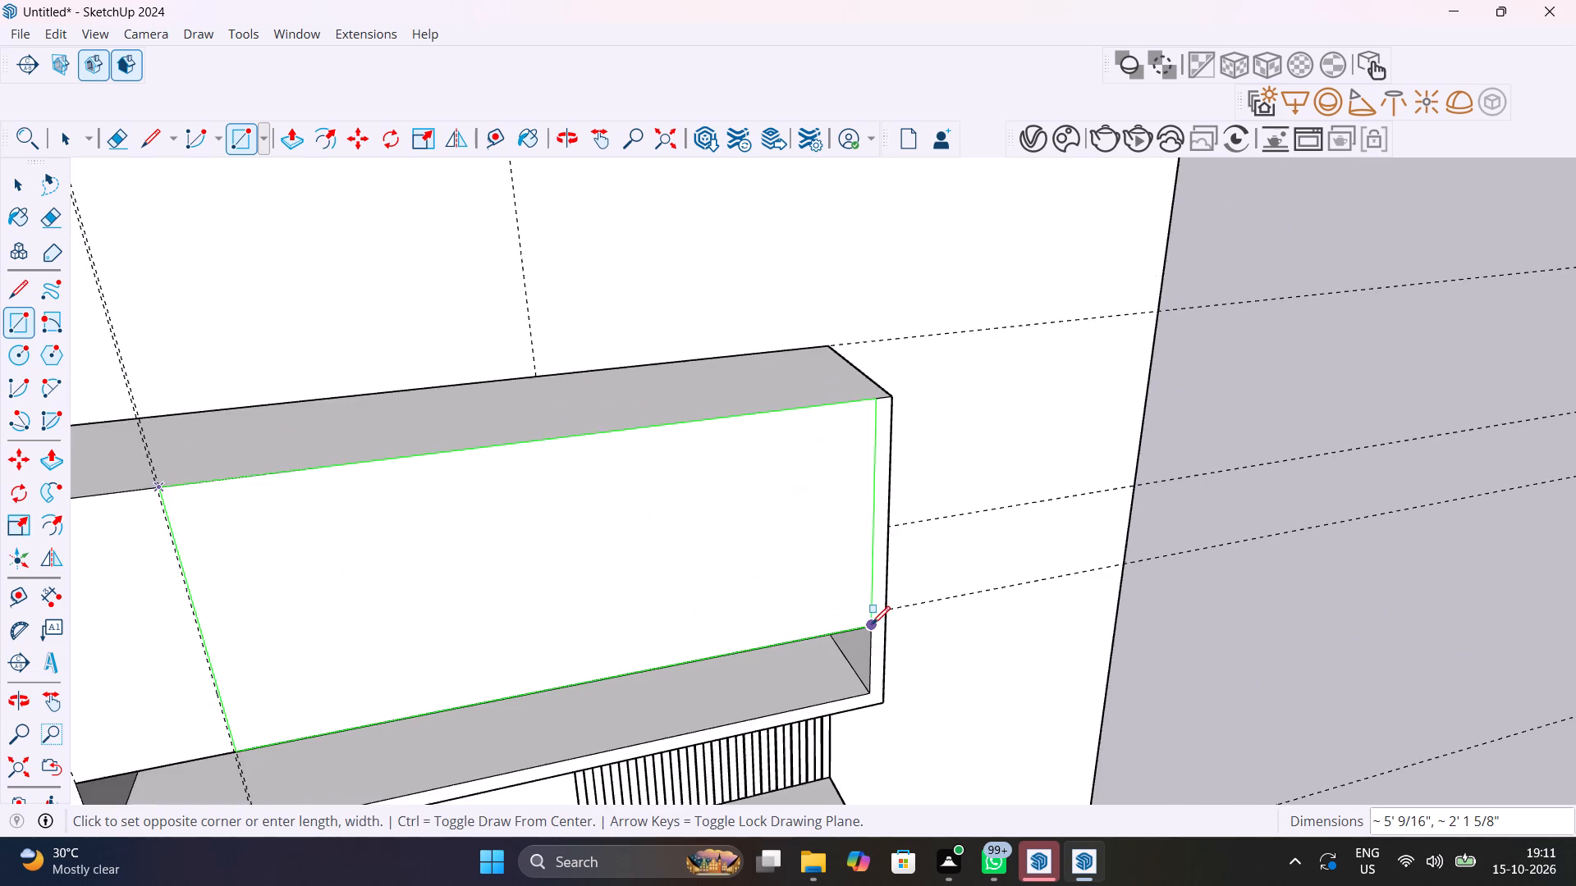
scroll(872, 624, up, 3)
click(894, 621)
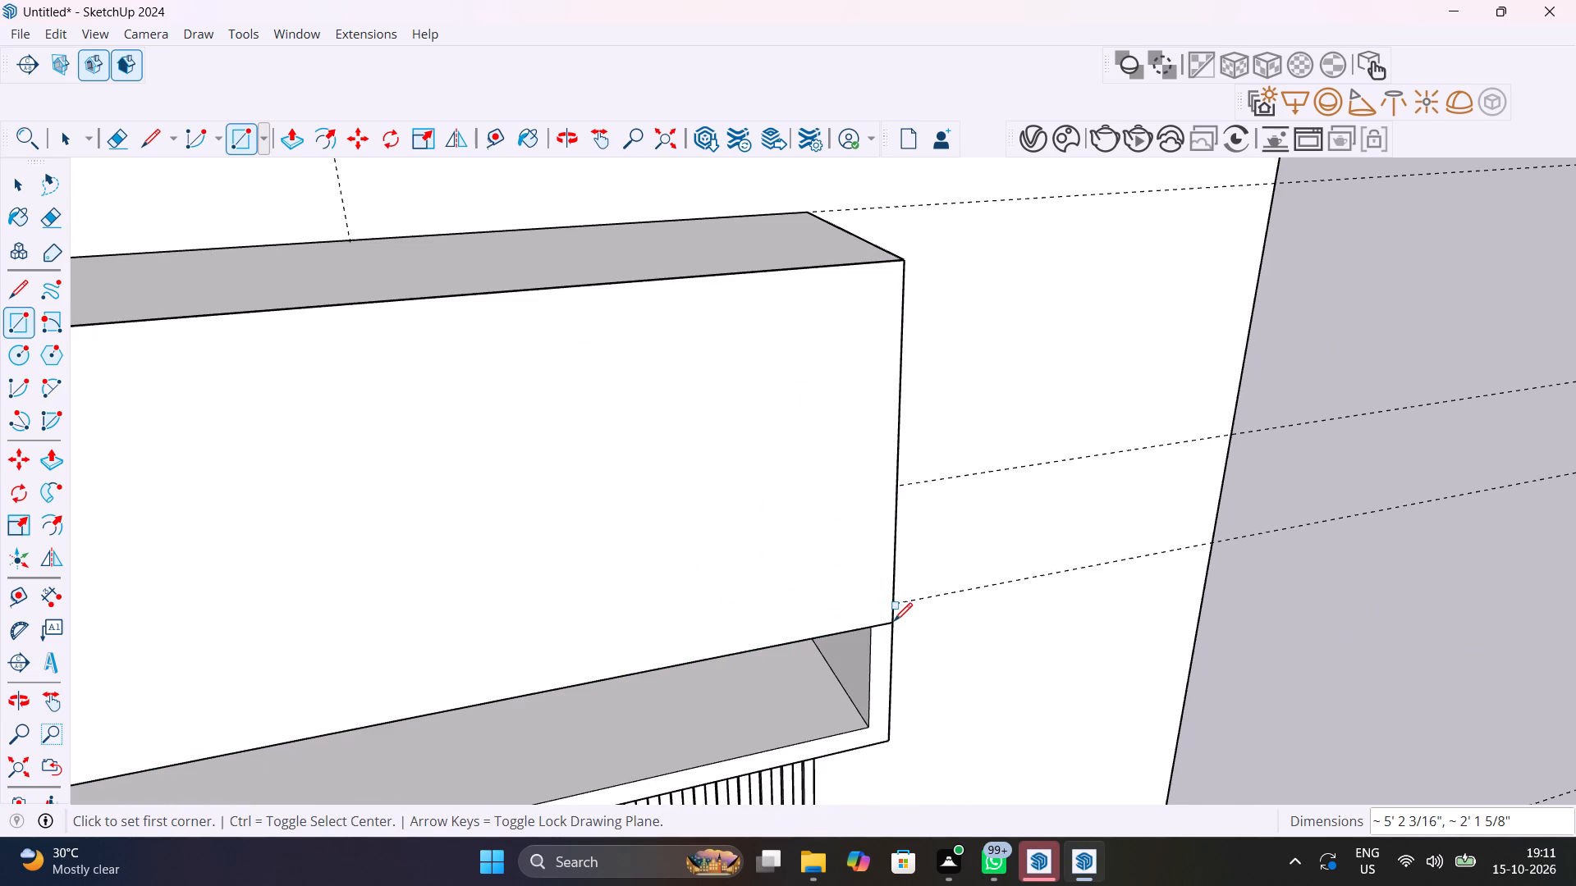
scroll(894, 621, down, 4)
key(space)
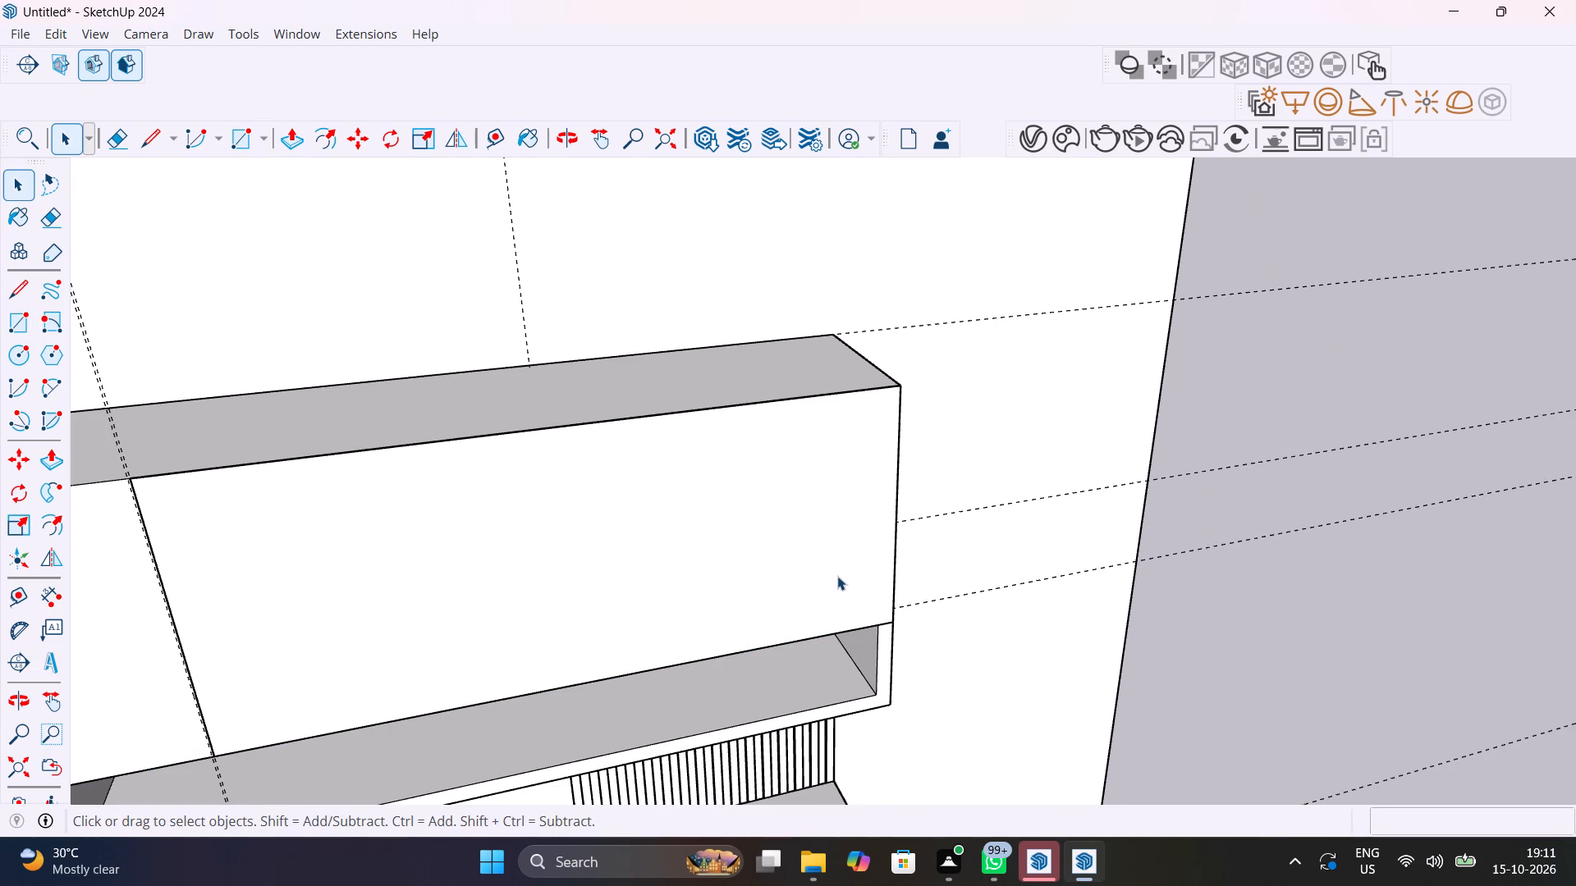
Push/Pull the rectangle on the cabinet front 1" outward to form the door panel.
click(837, 576)
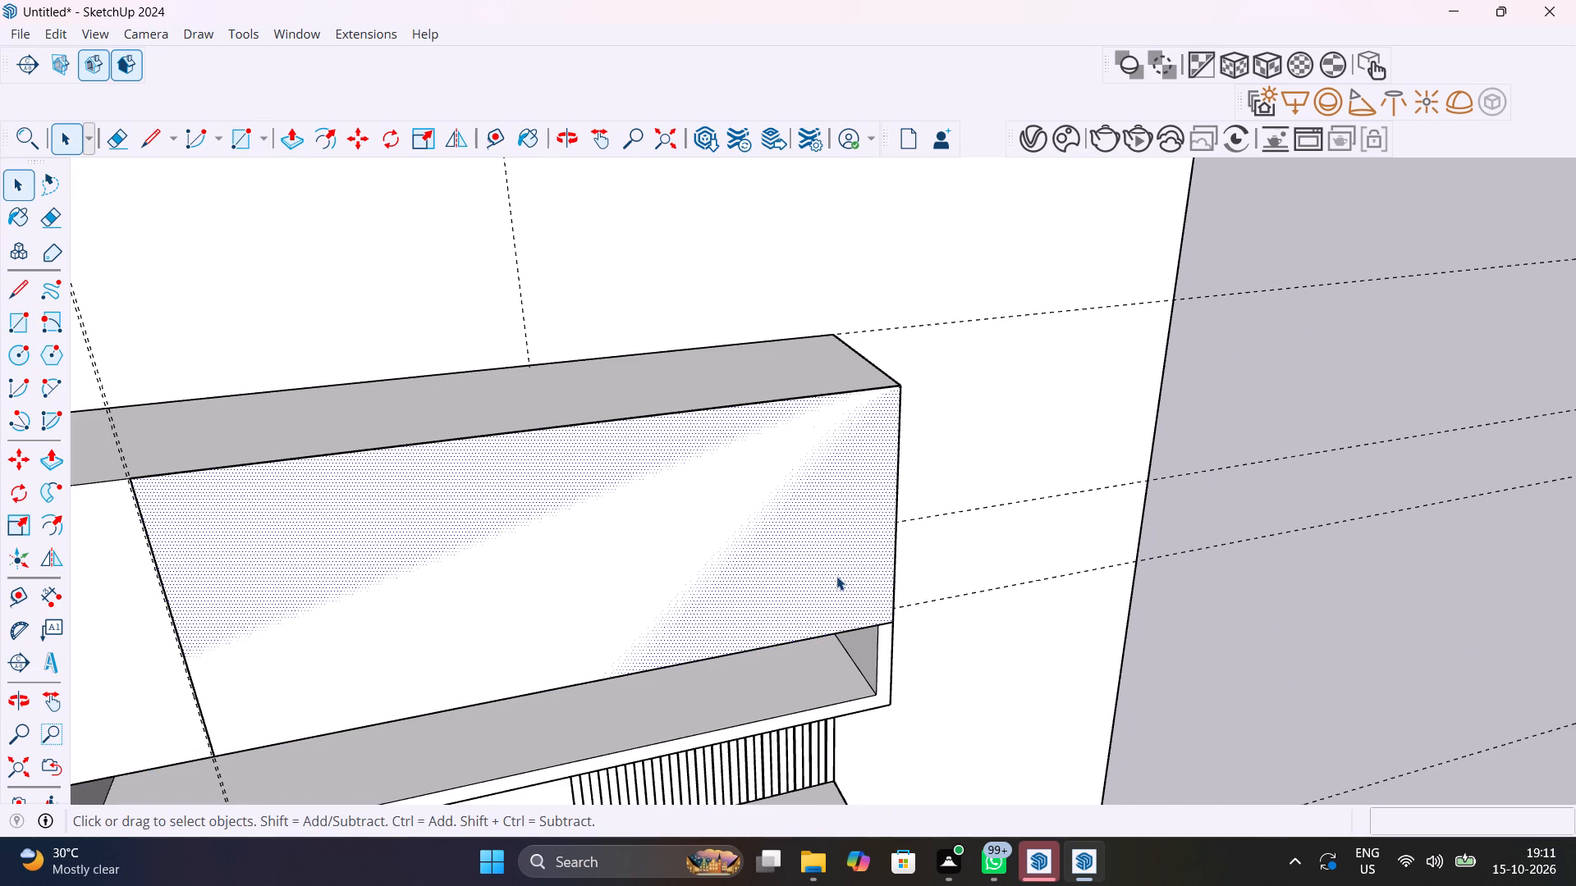
key(p)
click(836, 576)
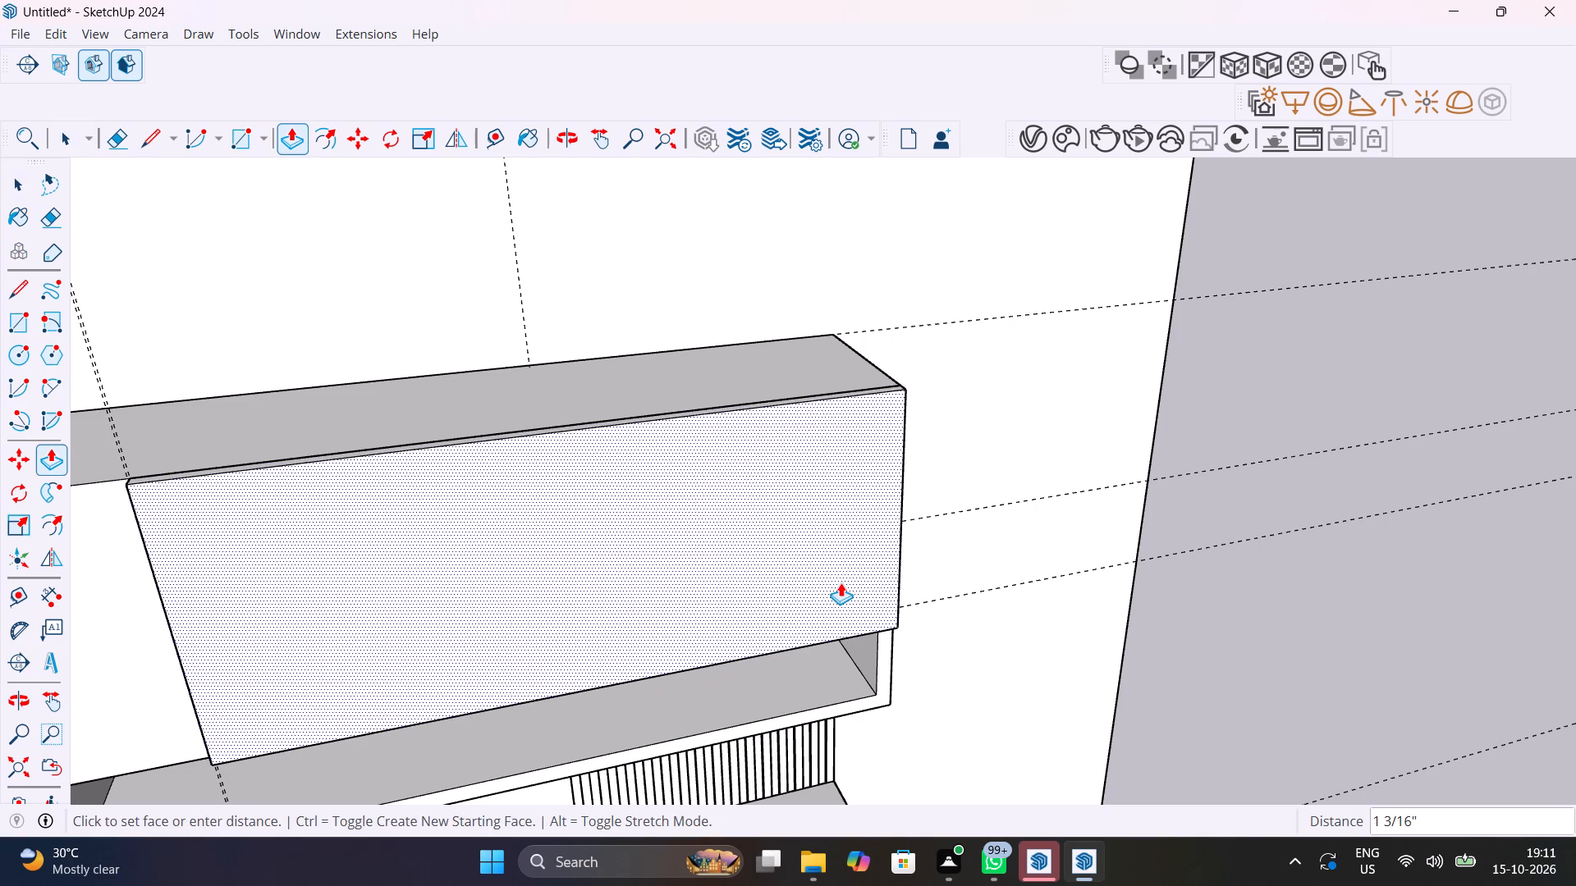
text(1")
key(Return)
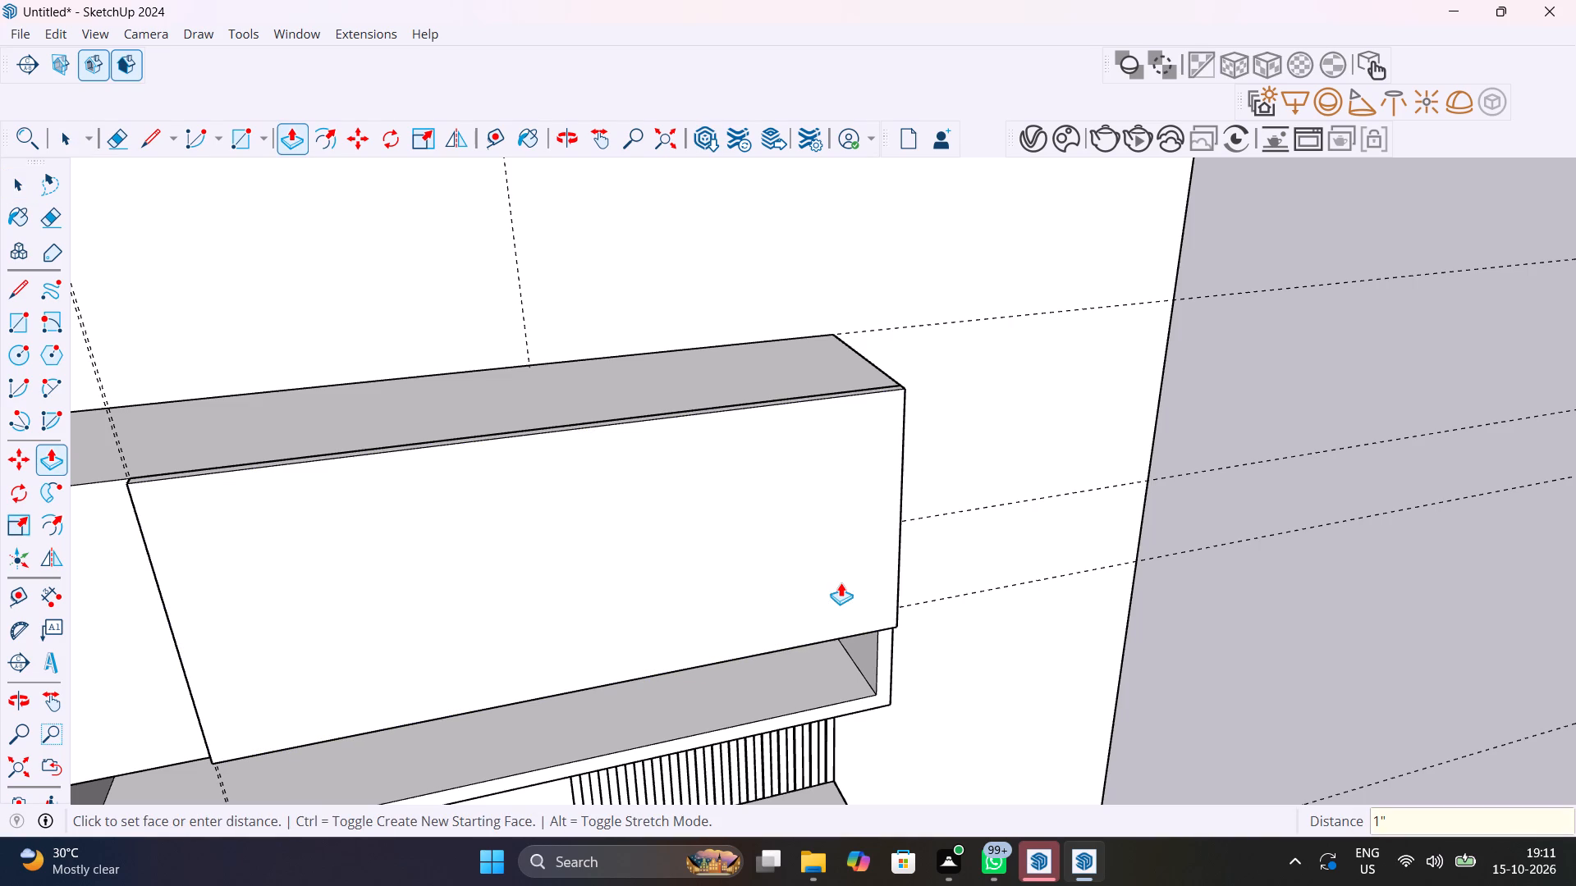
key(space)
Make the whole door panel a group.
scroll(756, 565, down, 6)
middle_drag(663, 582, 911, 500)
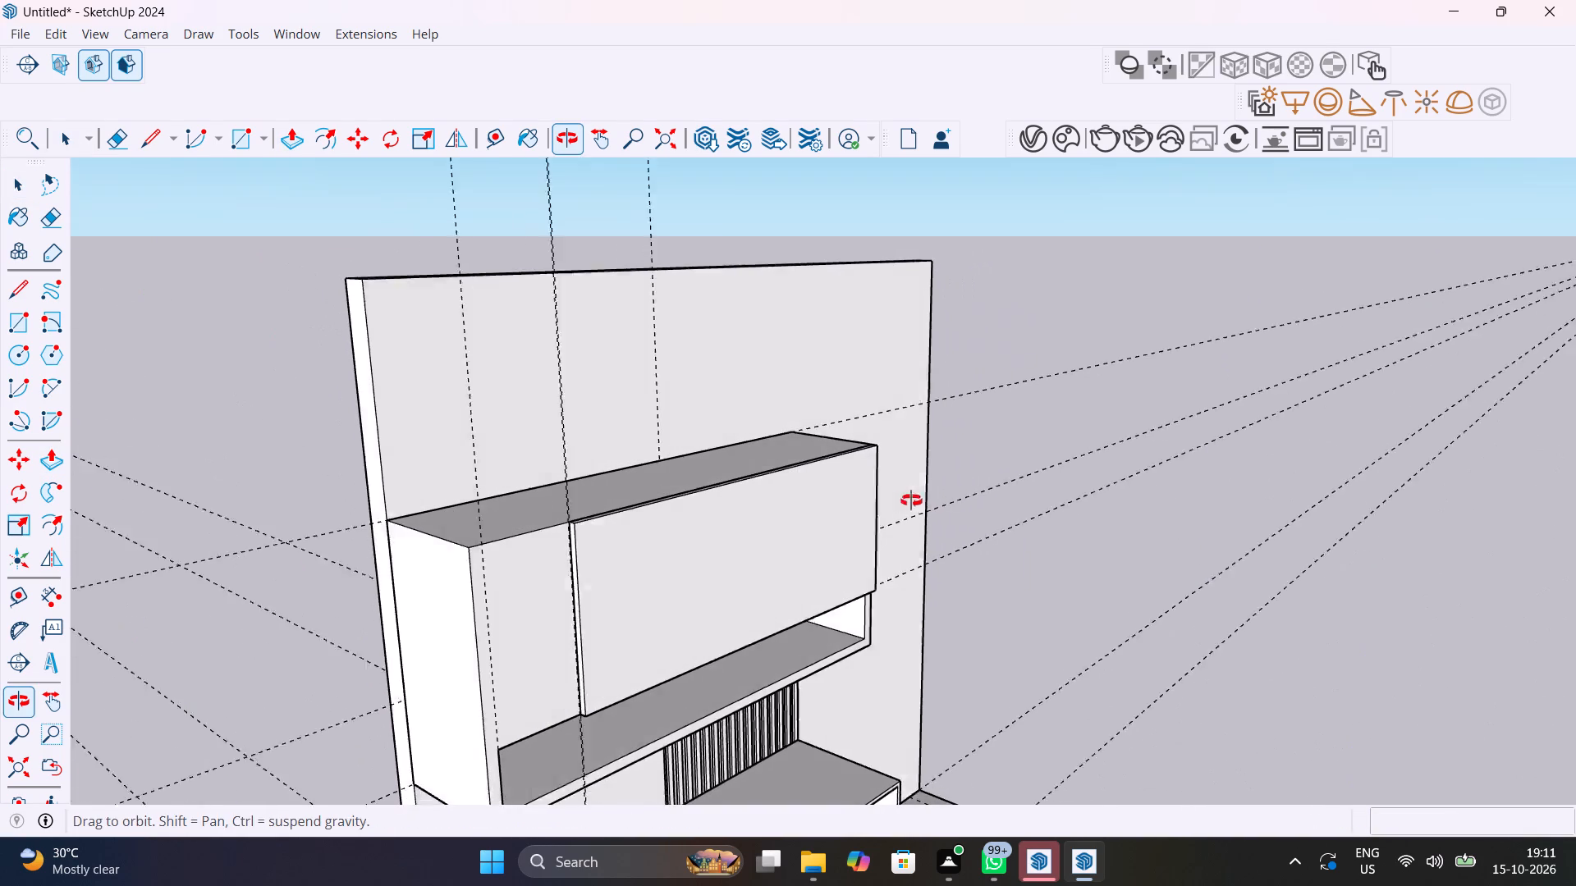
middle_drag(911, 500, 919, 500)
triple_click(683, 595)
right_click(682, 595)
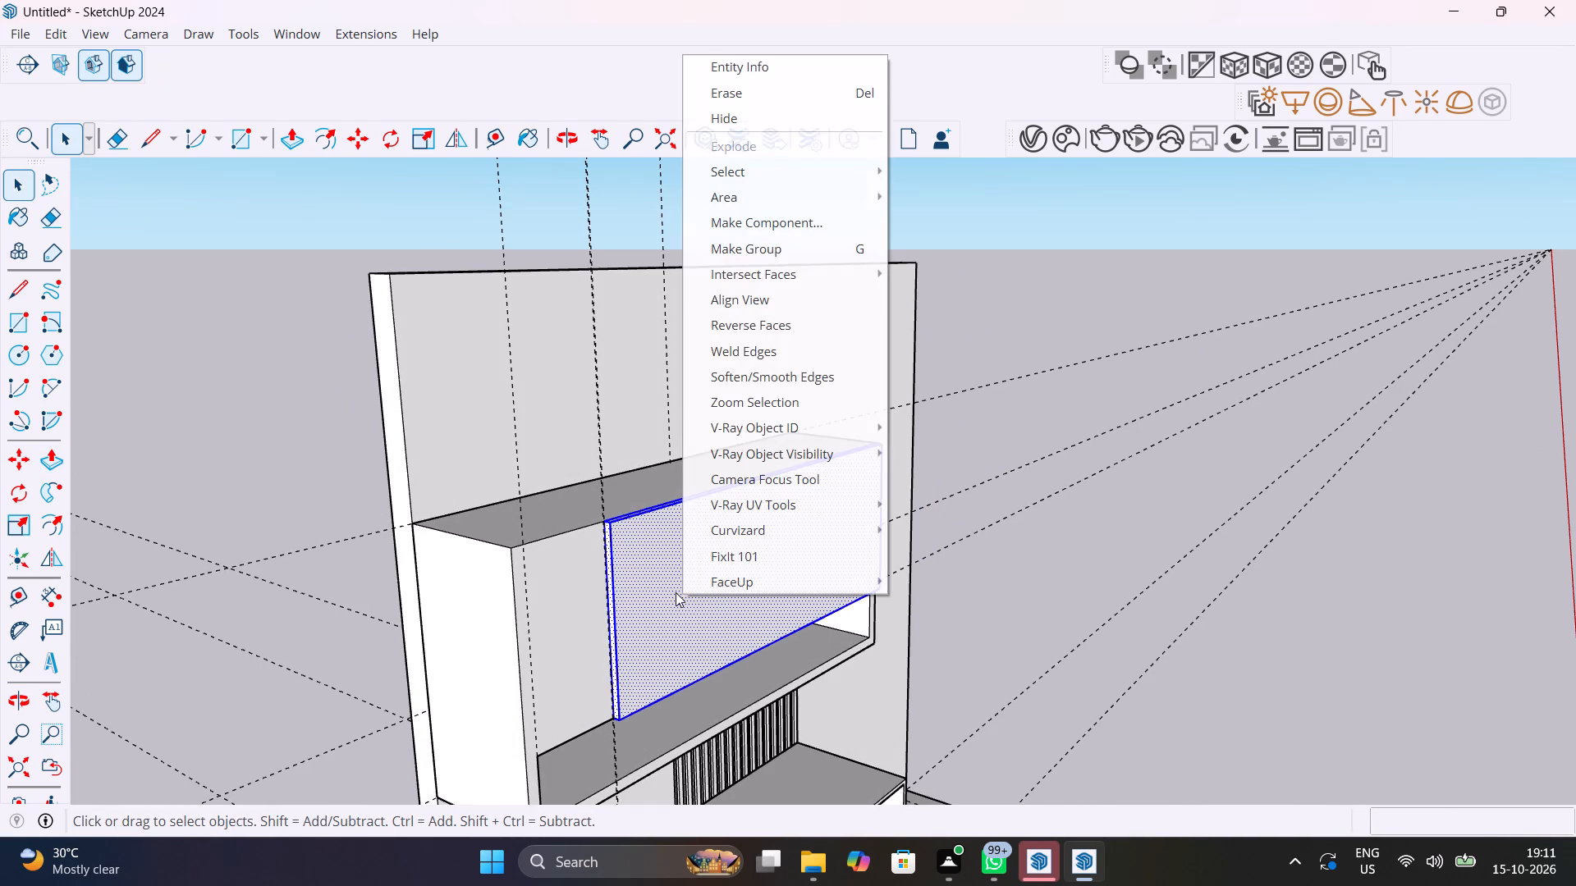
click(759, 257)
click(986, 450)
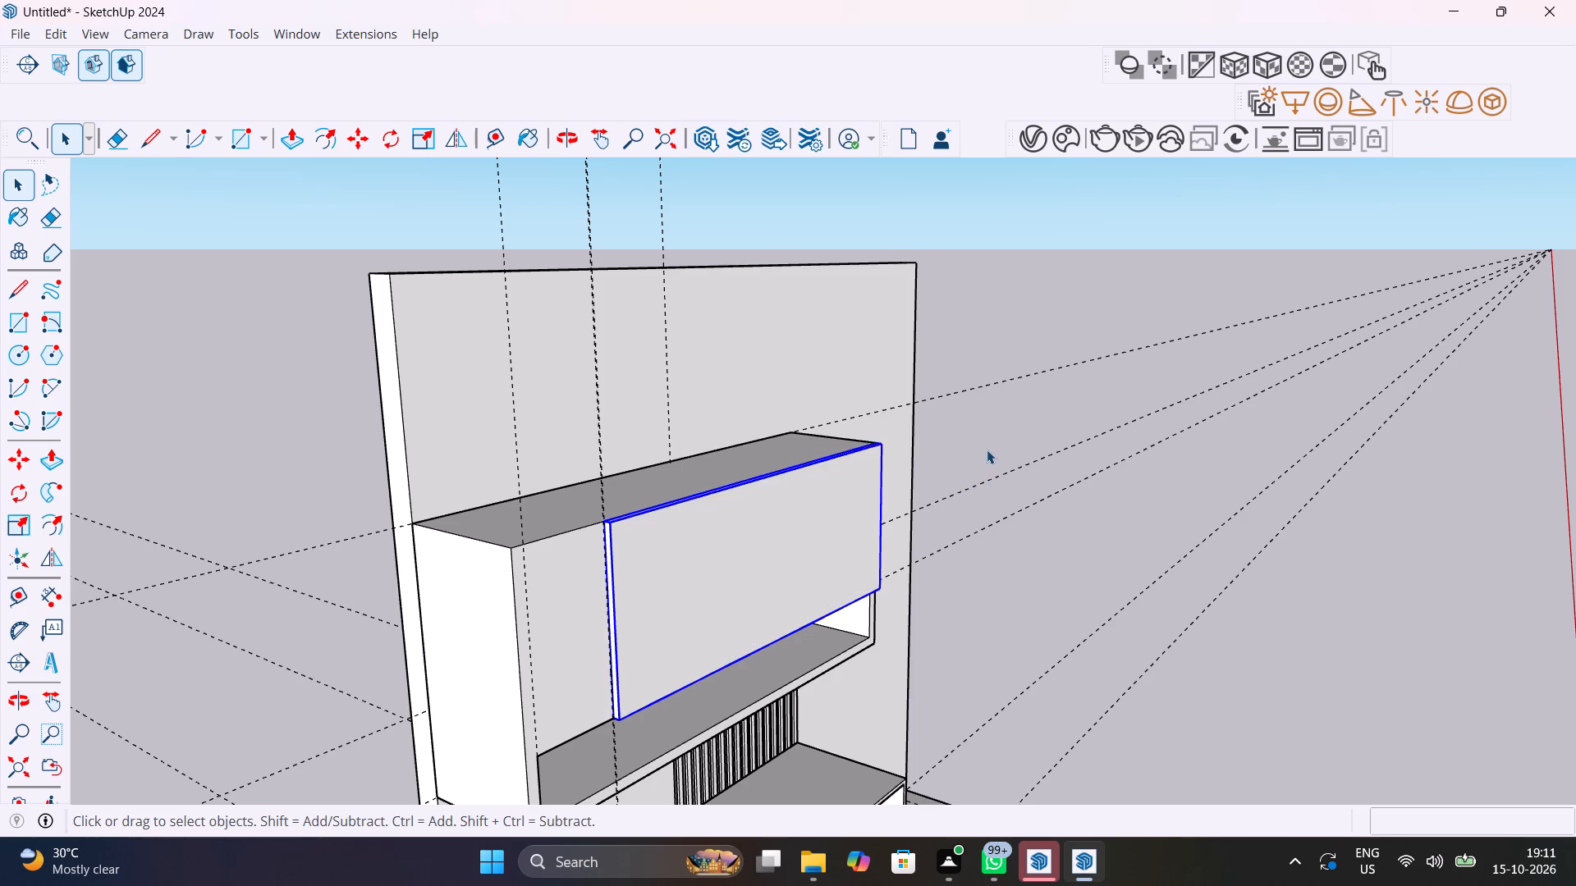
Open the door panel group and copy its near vertical edge to the far end, divided into three equal doors.
middle_drag(877, 529, 624, 641)
scroll(487, 530, up, 4)
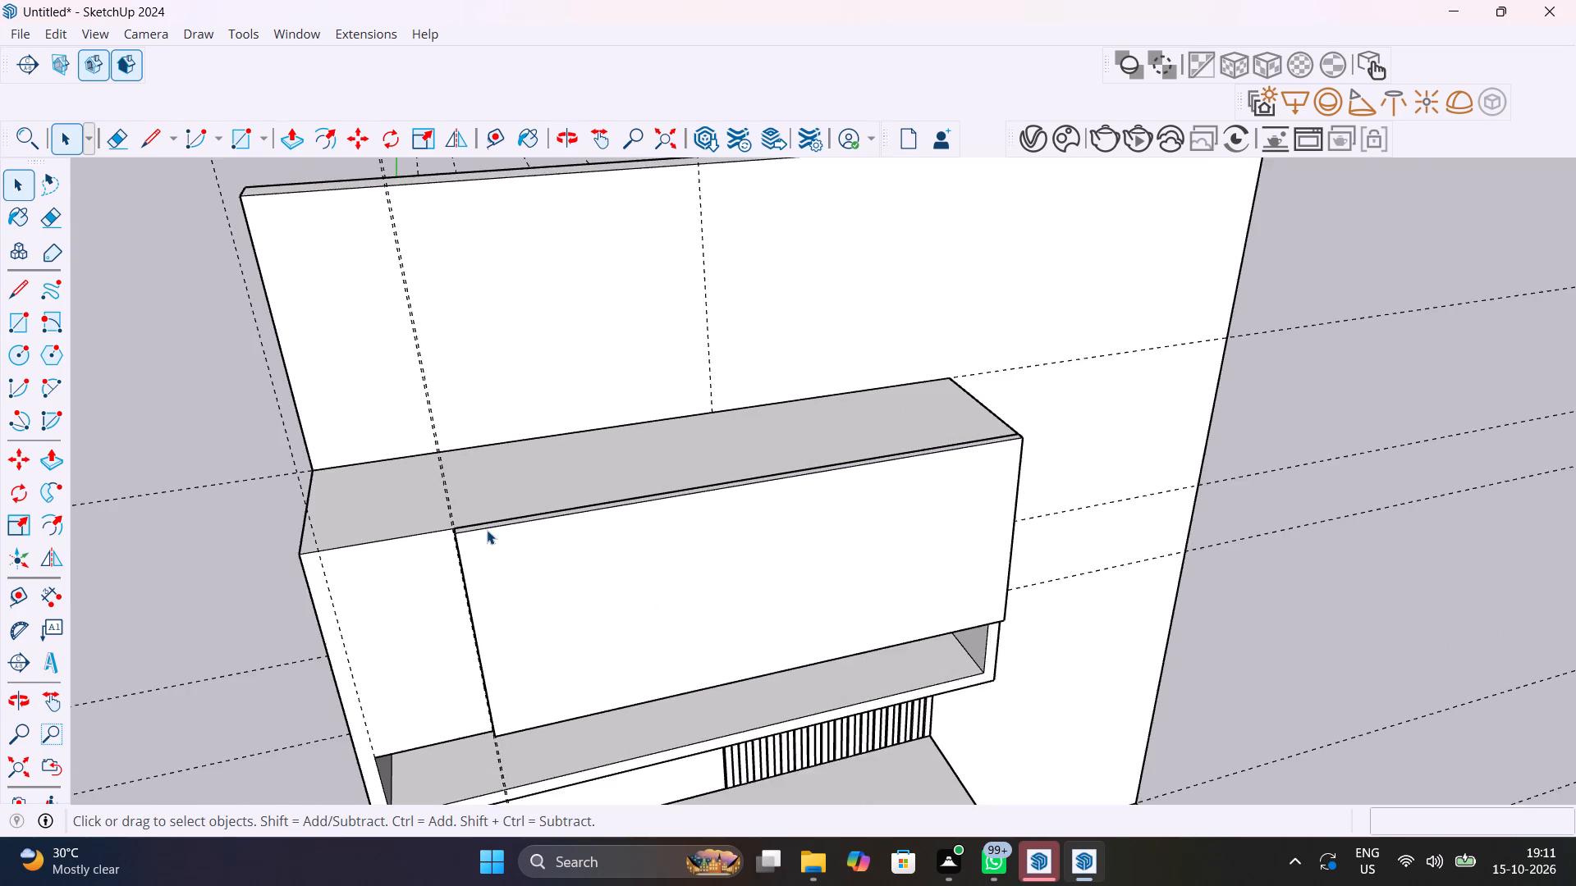
scroll(487, 530, up, 4)
double_click(483, 554)
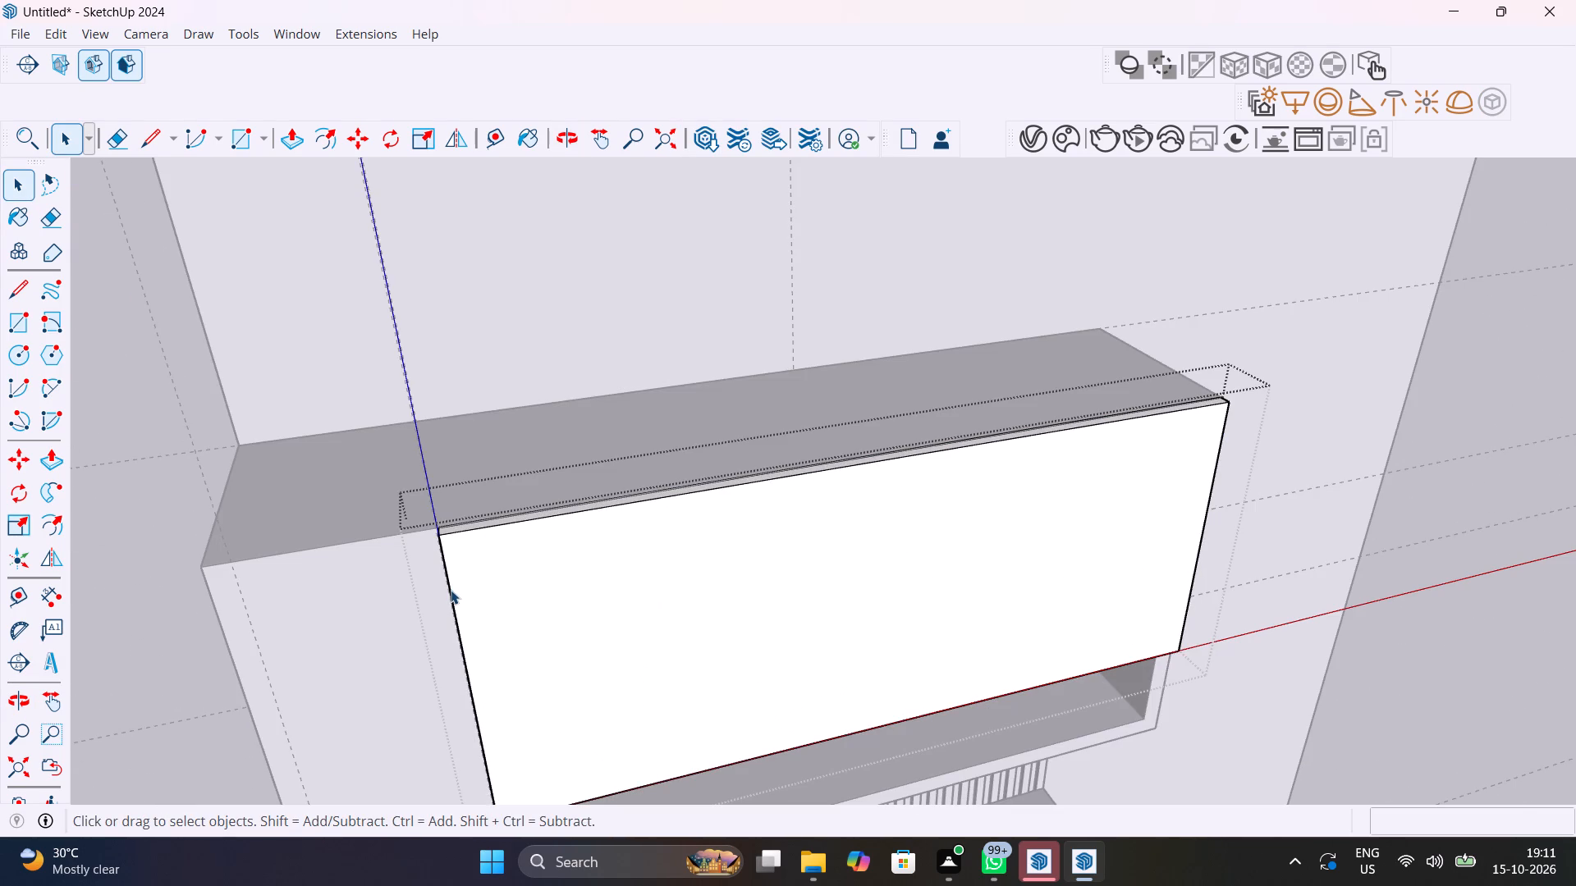
click(451, 591)
key(m)
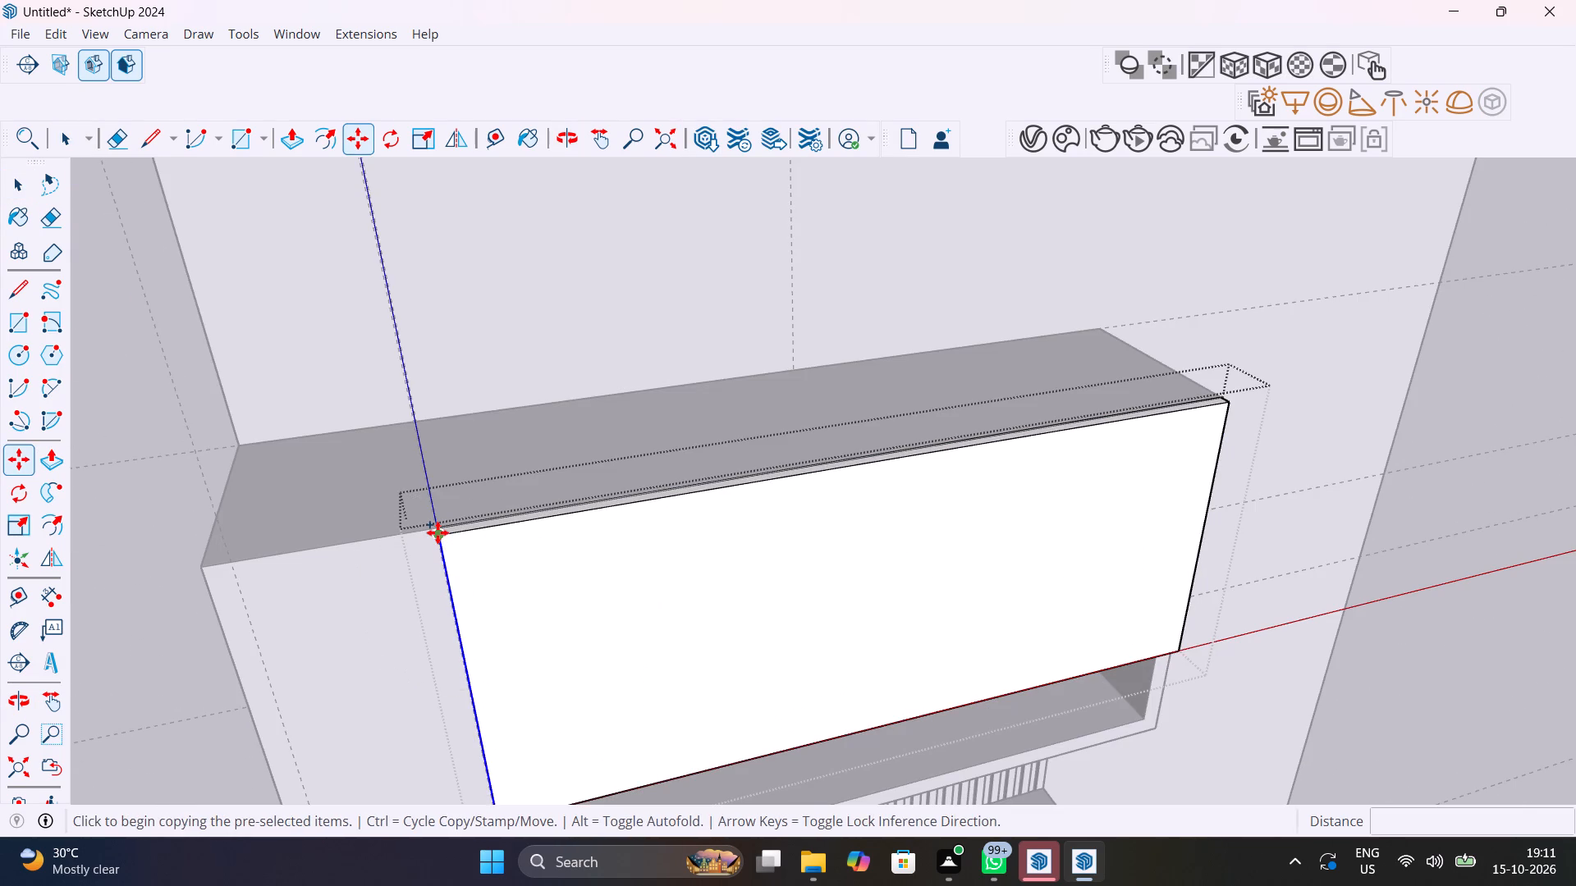
click(438, 532)
scroll(620, 505, down, 5)
scroll(1029, 440, up, 7)
click(1033, 438)
scroll(1002, 456, down, 8)
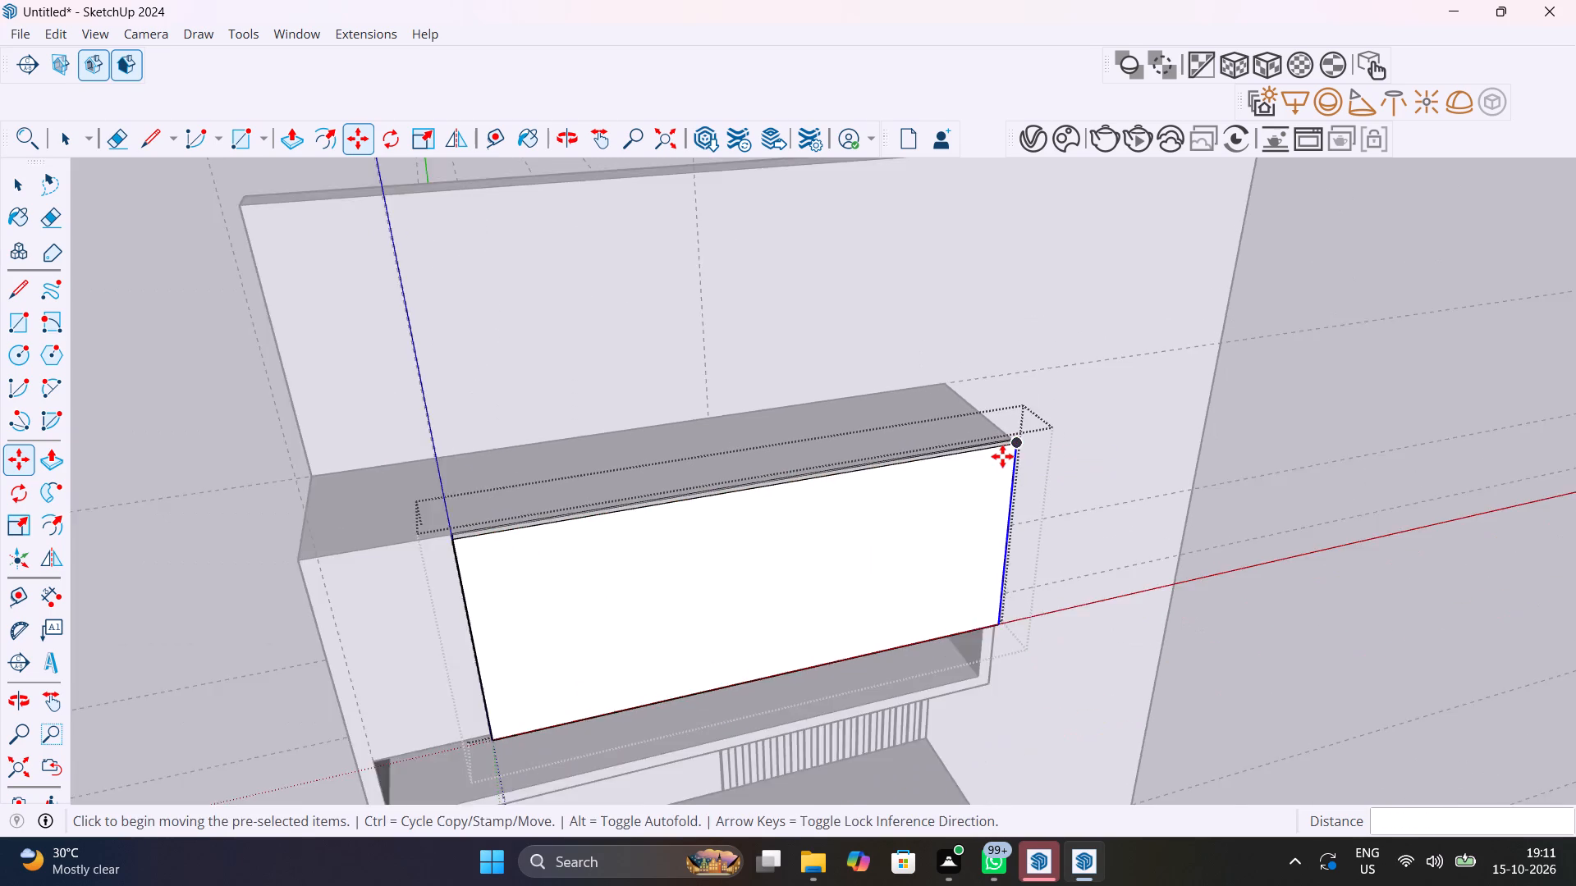
scroll(1002, 456, down, 6)
text(3/)
key(Return)
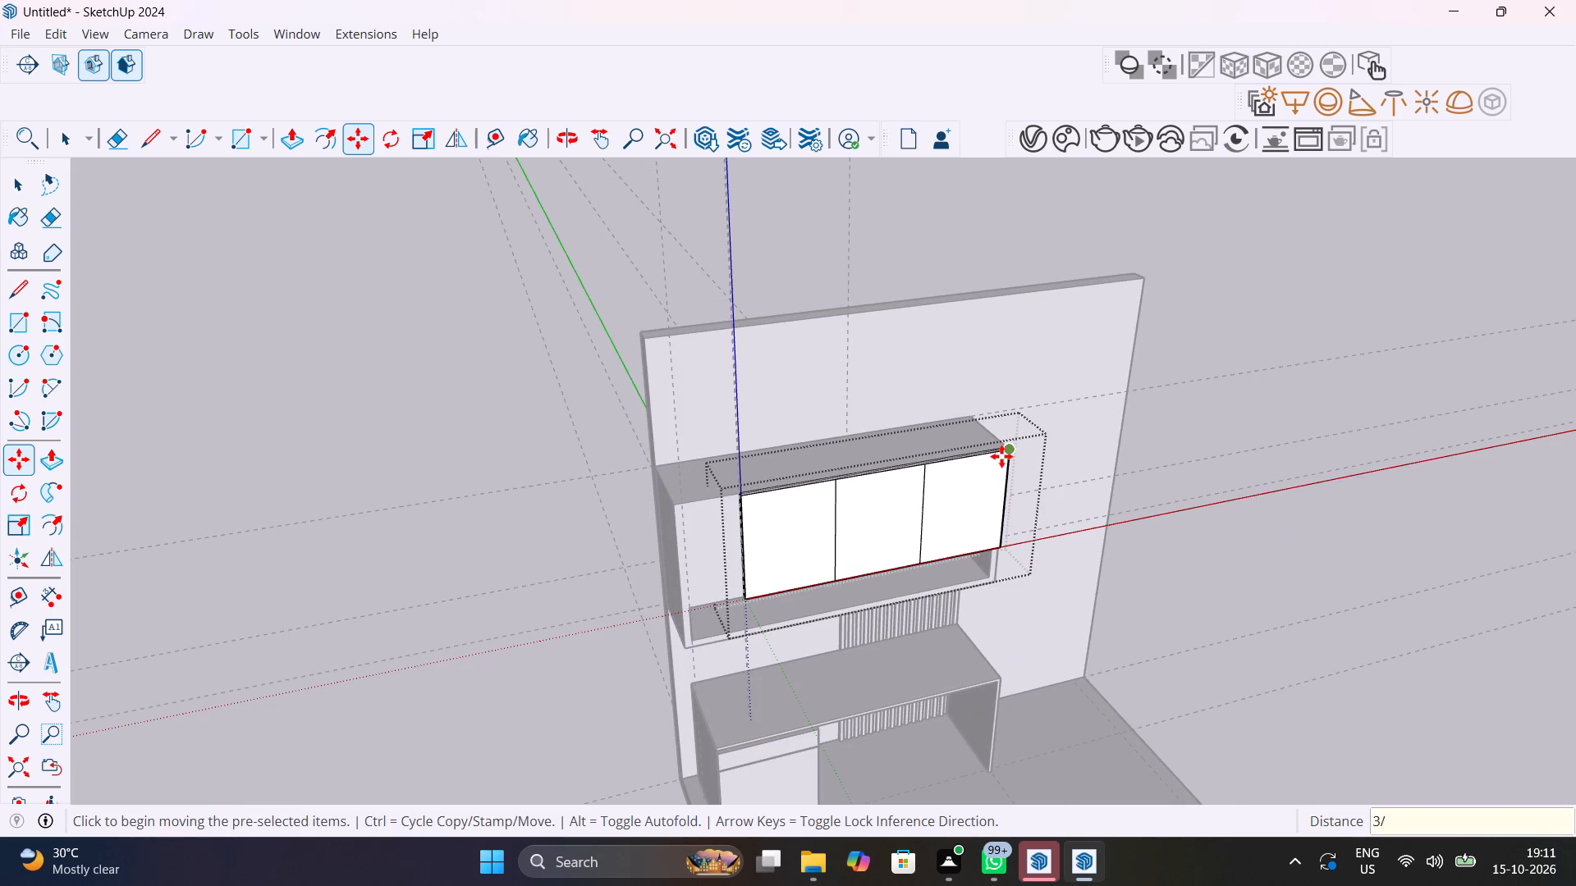
key(space)
Copy both vertical dividing lines on the door panel 4 mm toward the far end.
scroll(921, 496, up, 4)
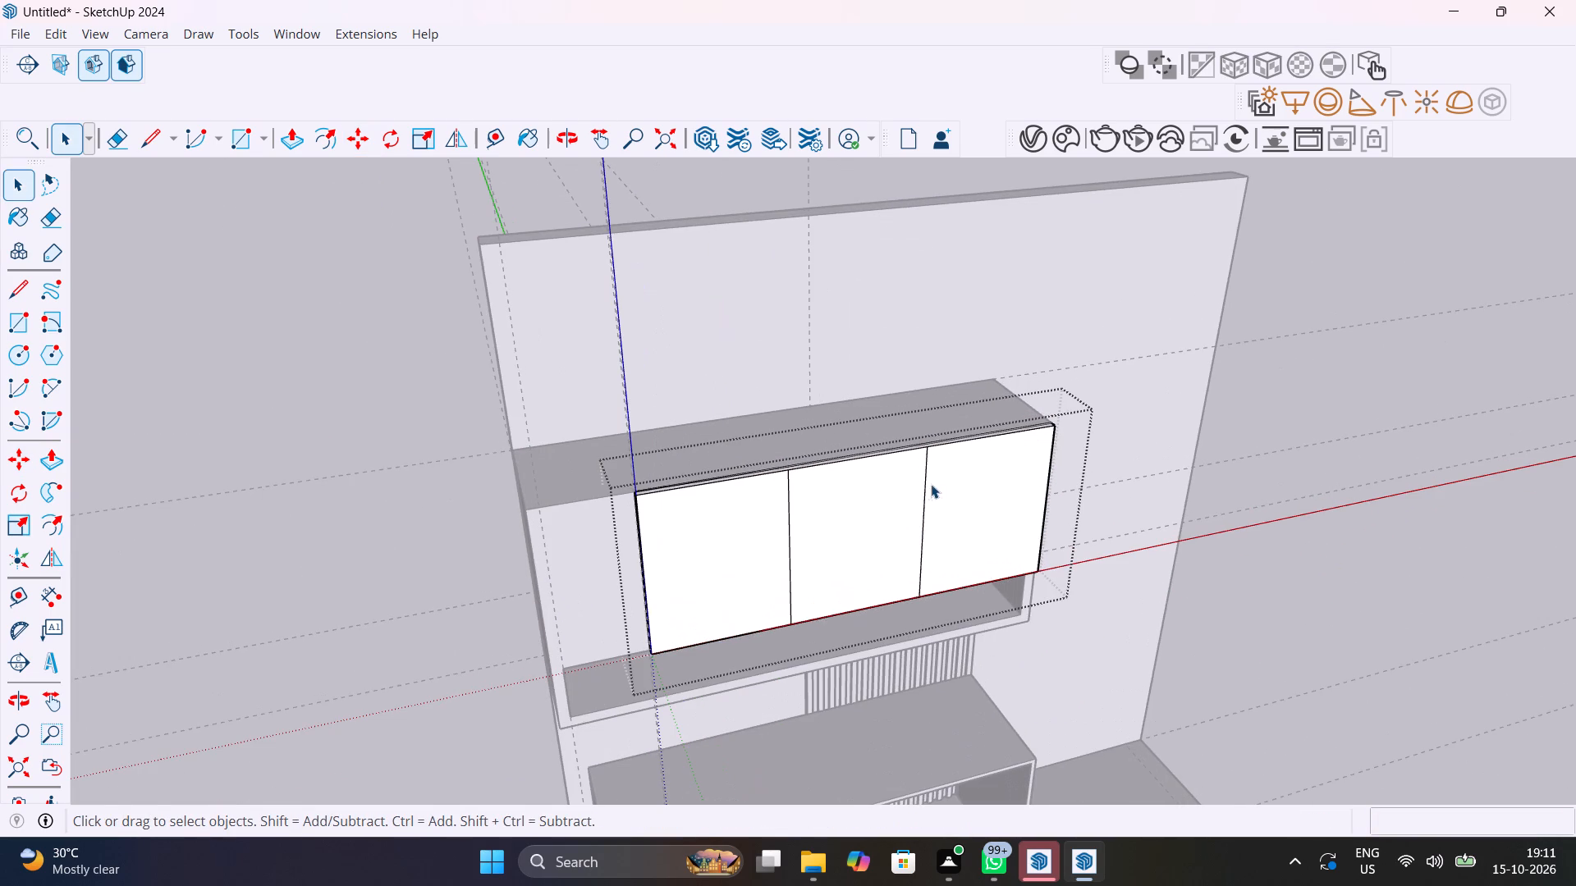
click(924, 499)
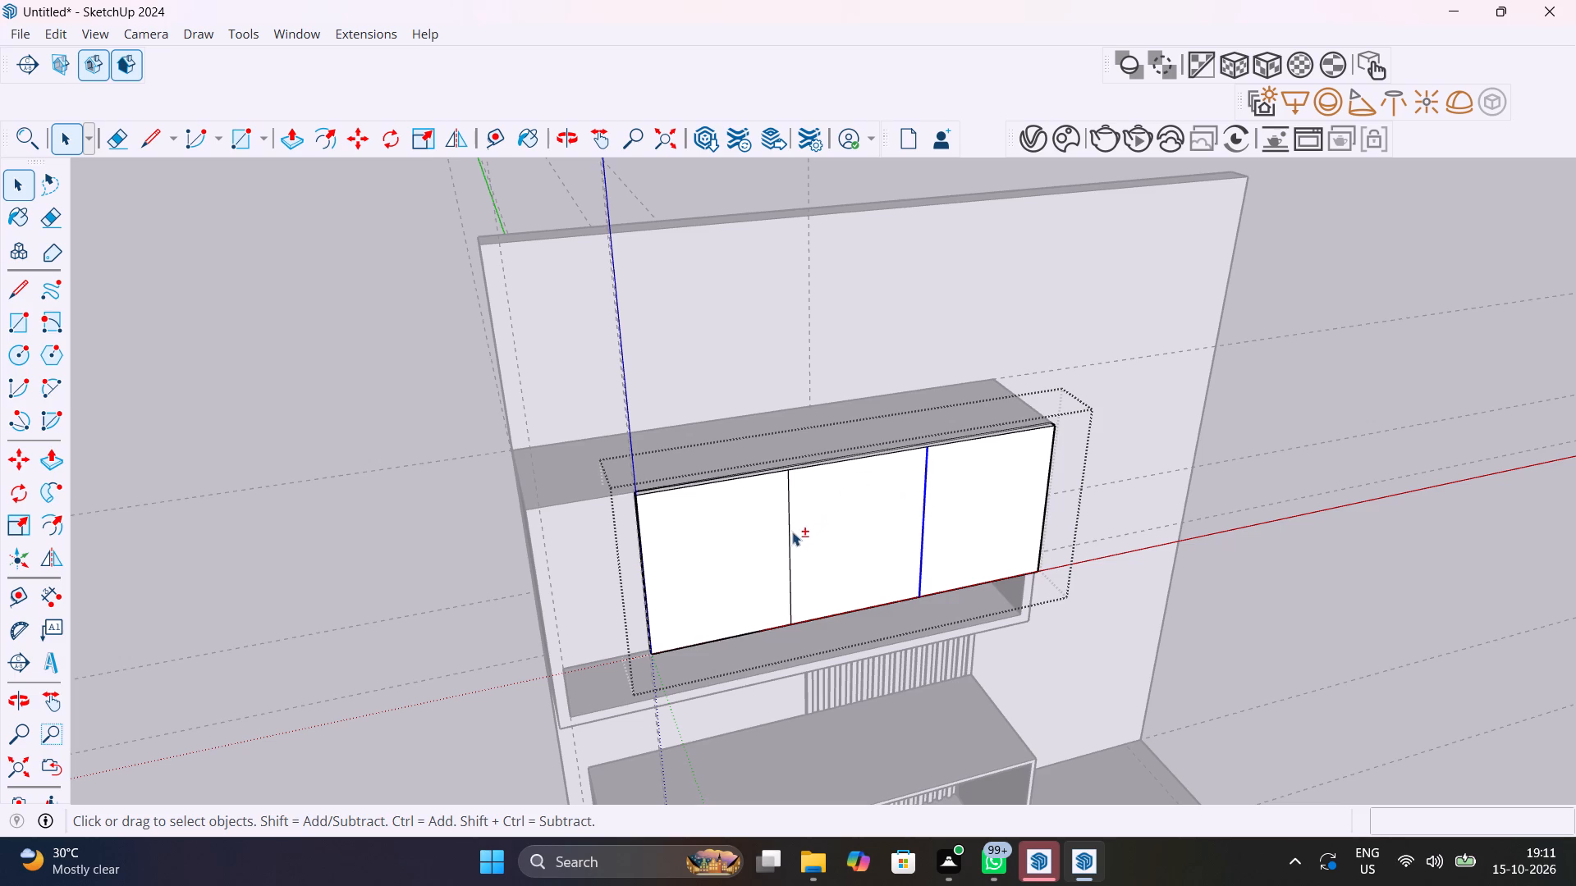
shift+click(789, 539)
key(m)
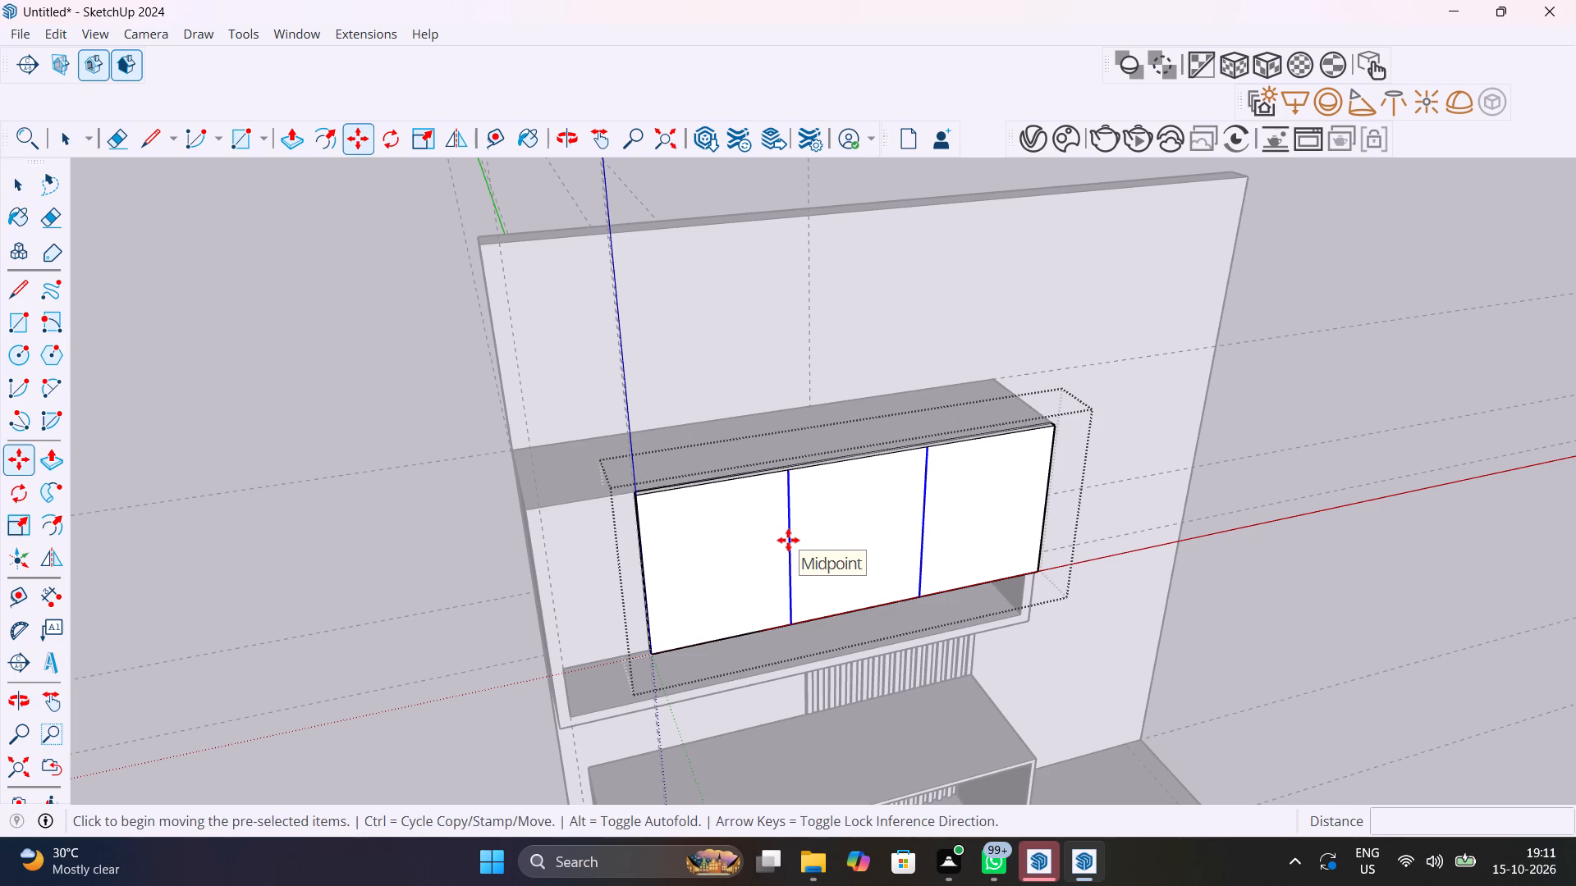
scroll(791, 474, up, 8)
click(787, 468)
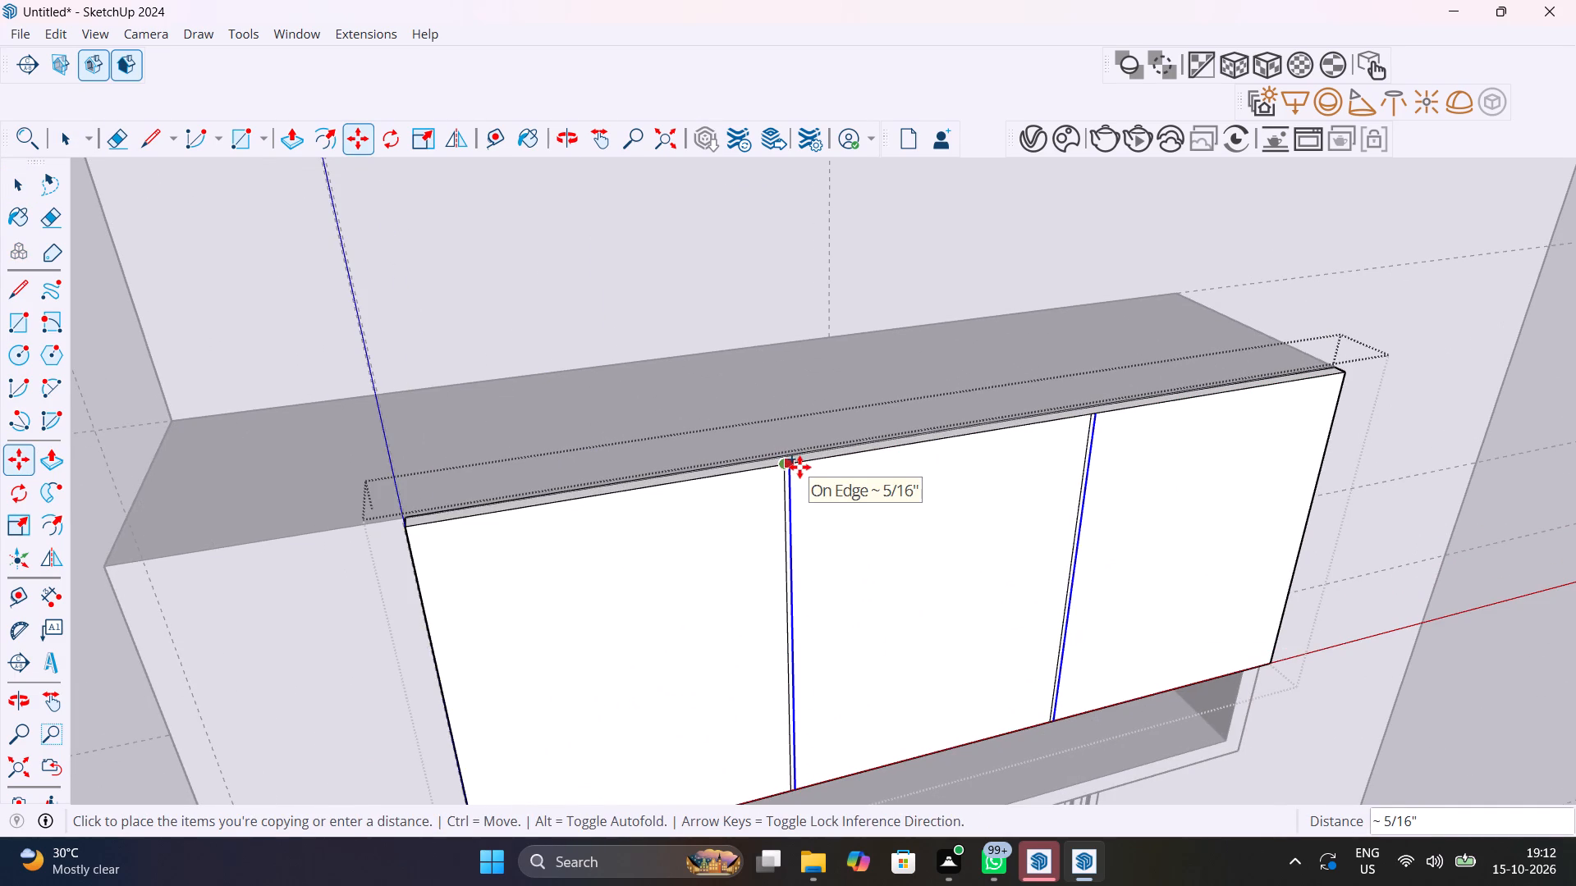
text(4MM)
key(Return)
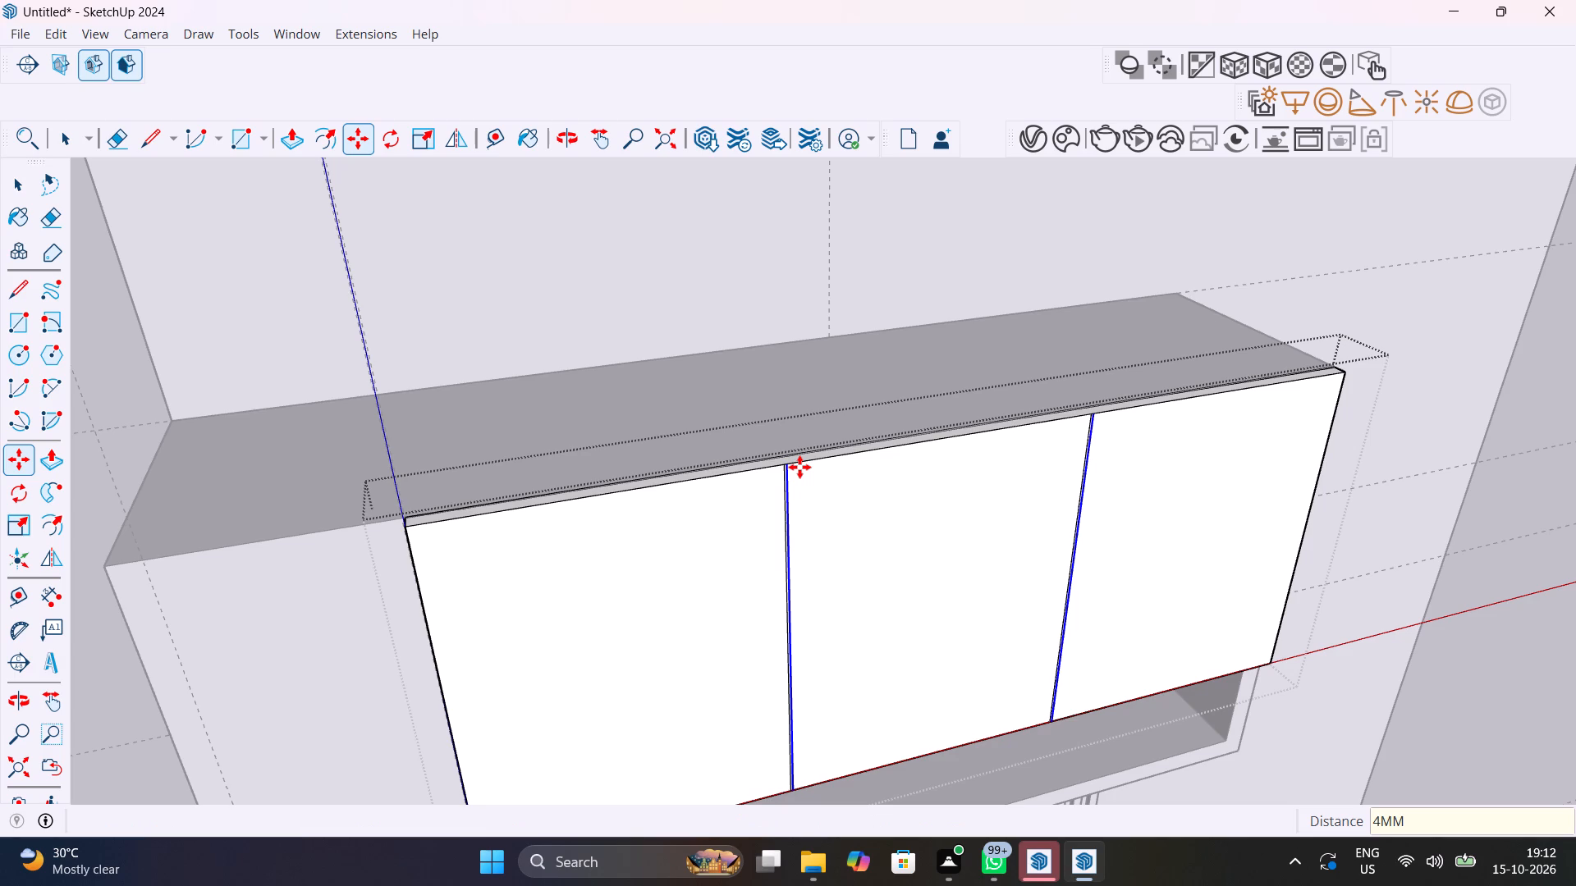
Copy the two offset lines 8 mm back toward the near end, past the original dividing lines.
scroll(799, 467, up, 15)
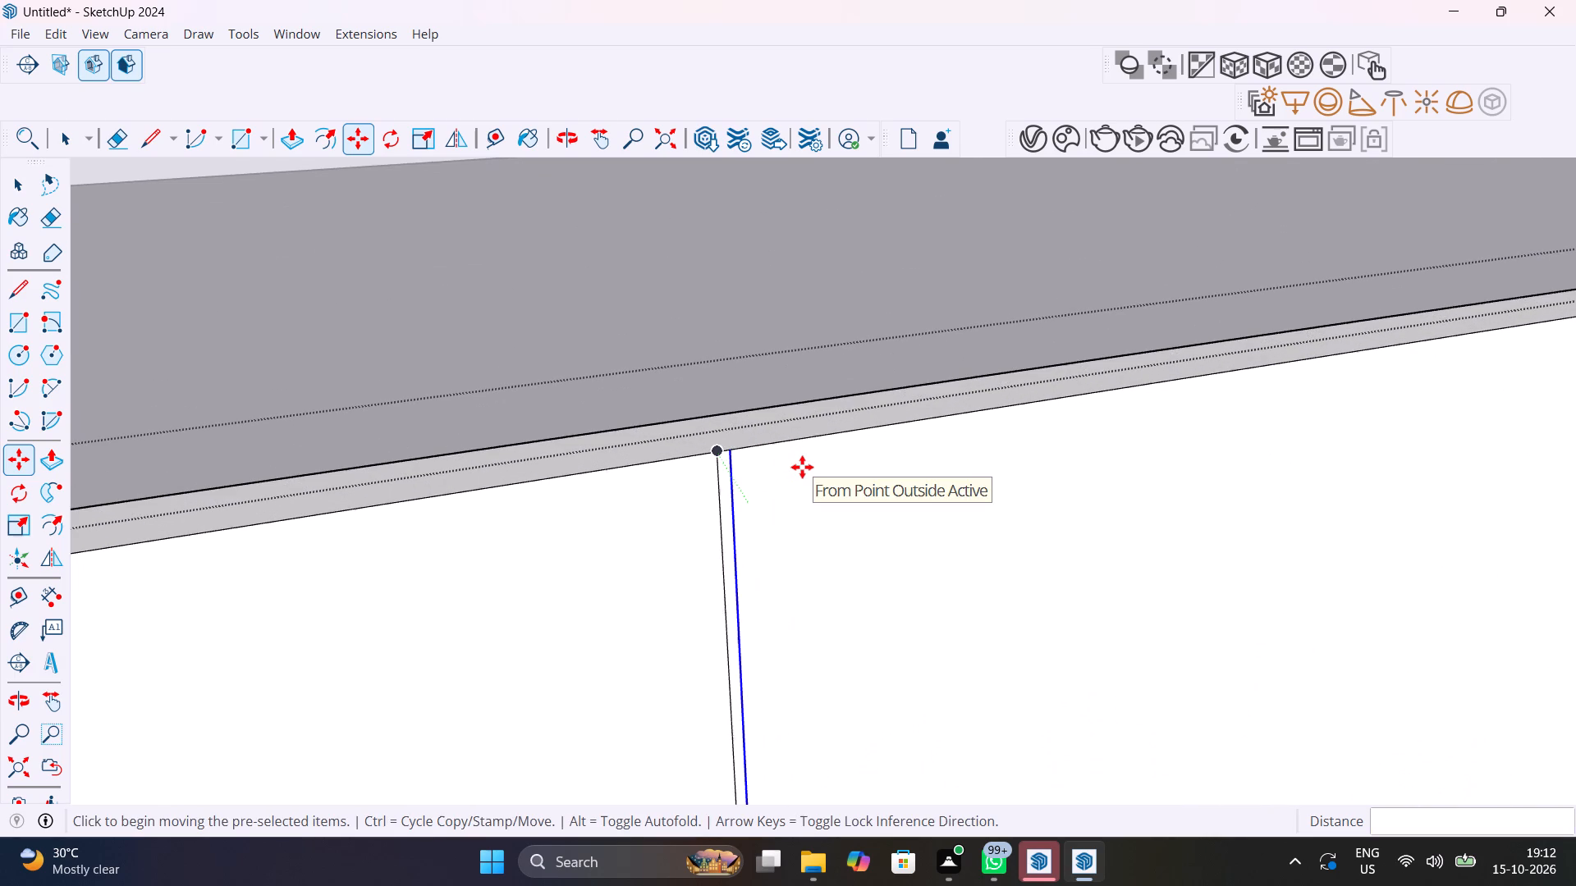
click(737, 454)
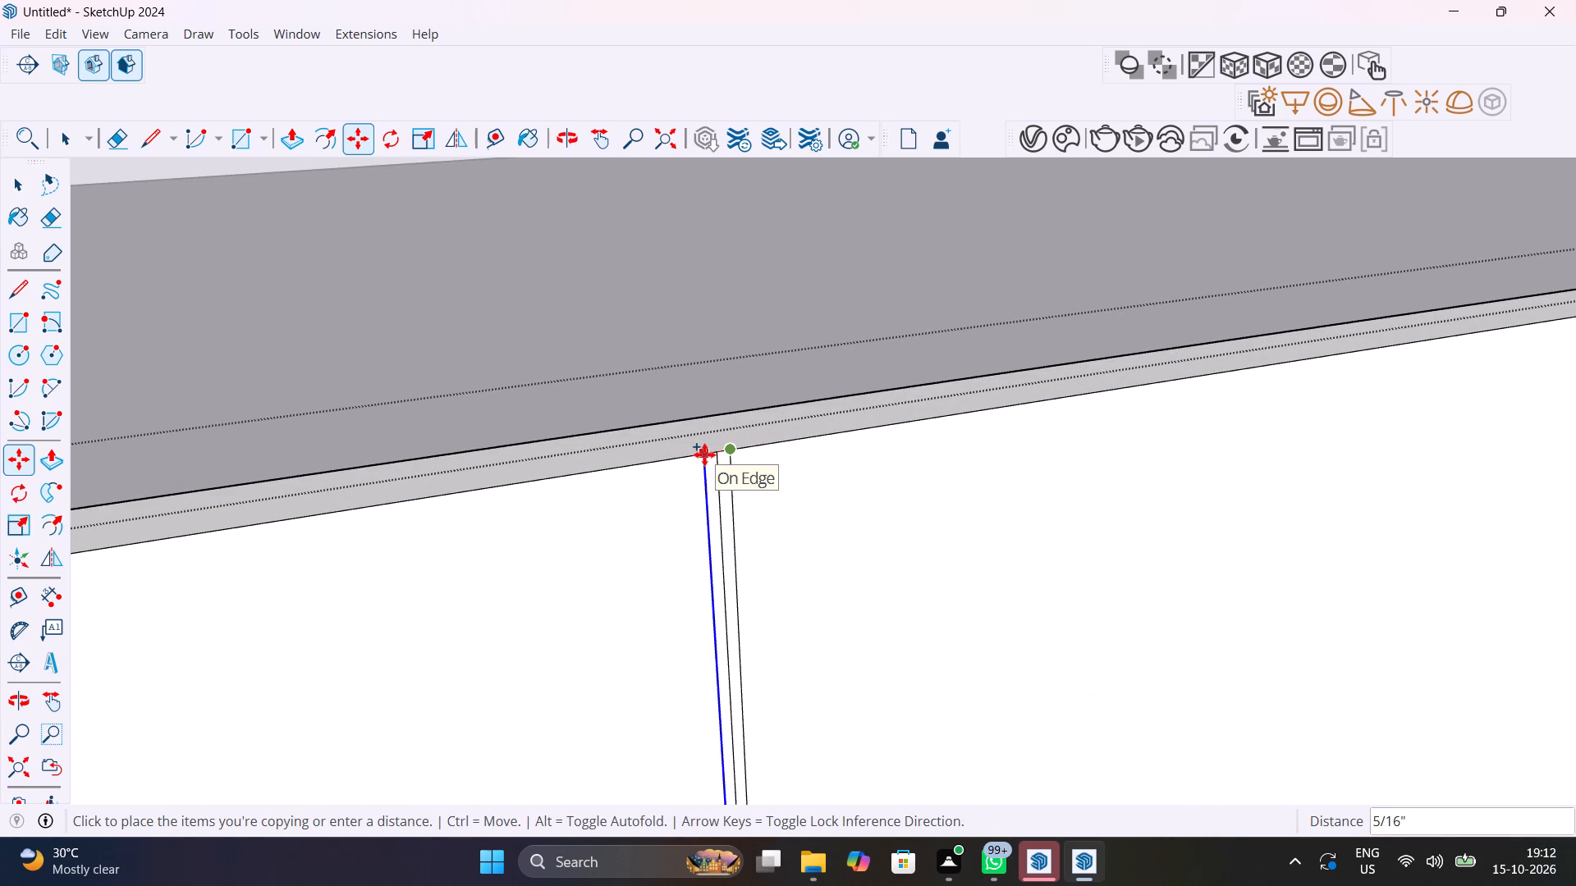
text(8MM)
key(Return)
key(space)
Delete the original middle dividing line between each pair of offset lines.
click(719, 478)
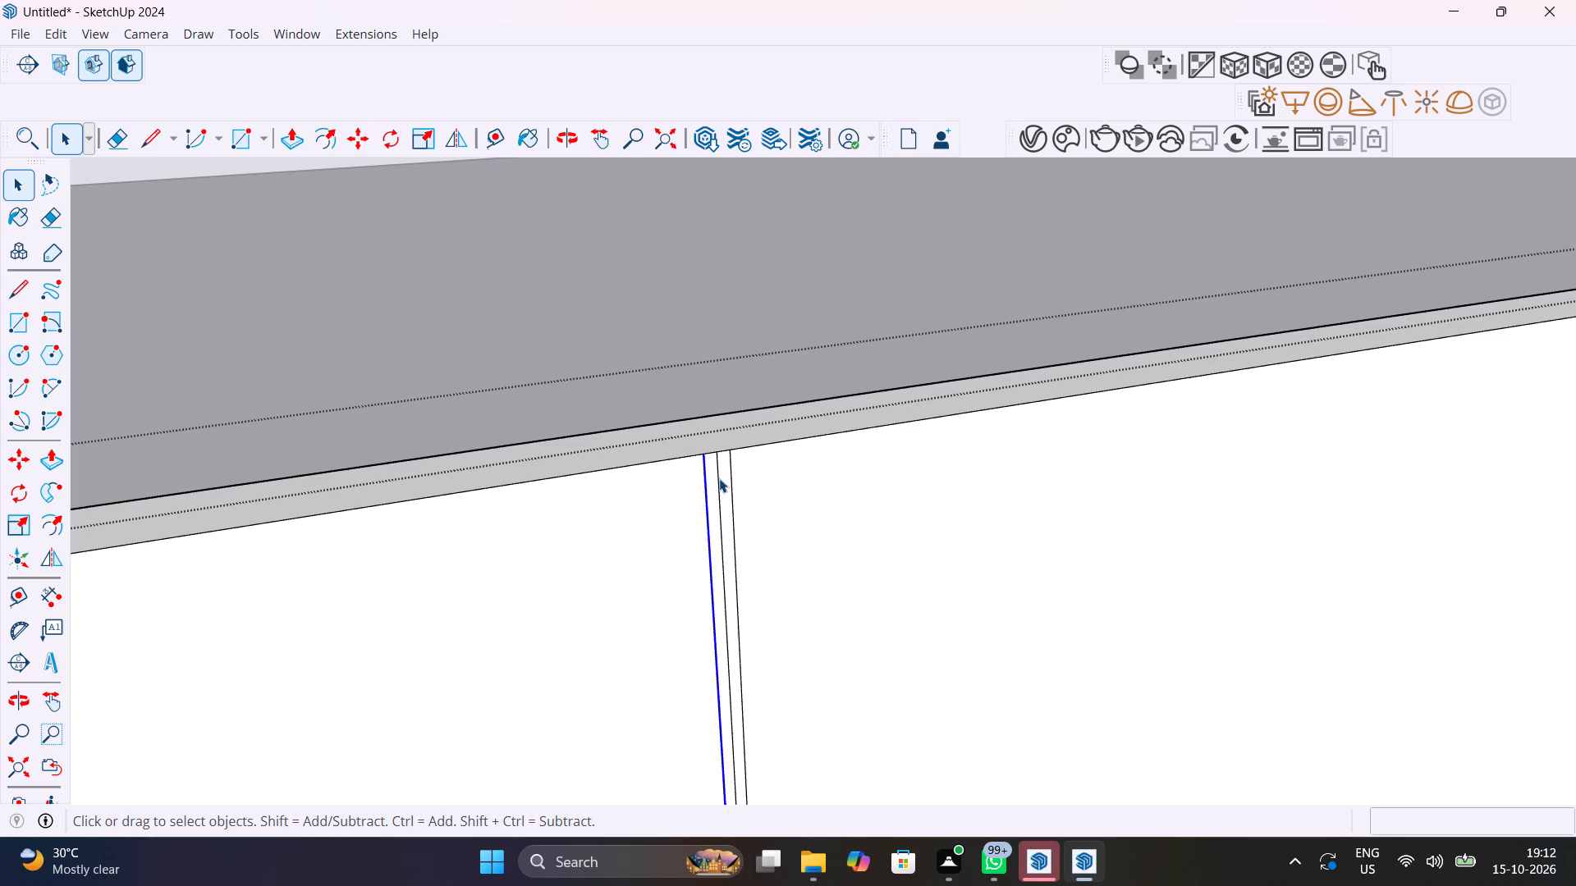
key(Delete)
scroll(719, 478, down, 15)
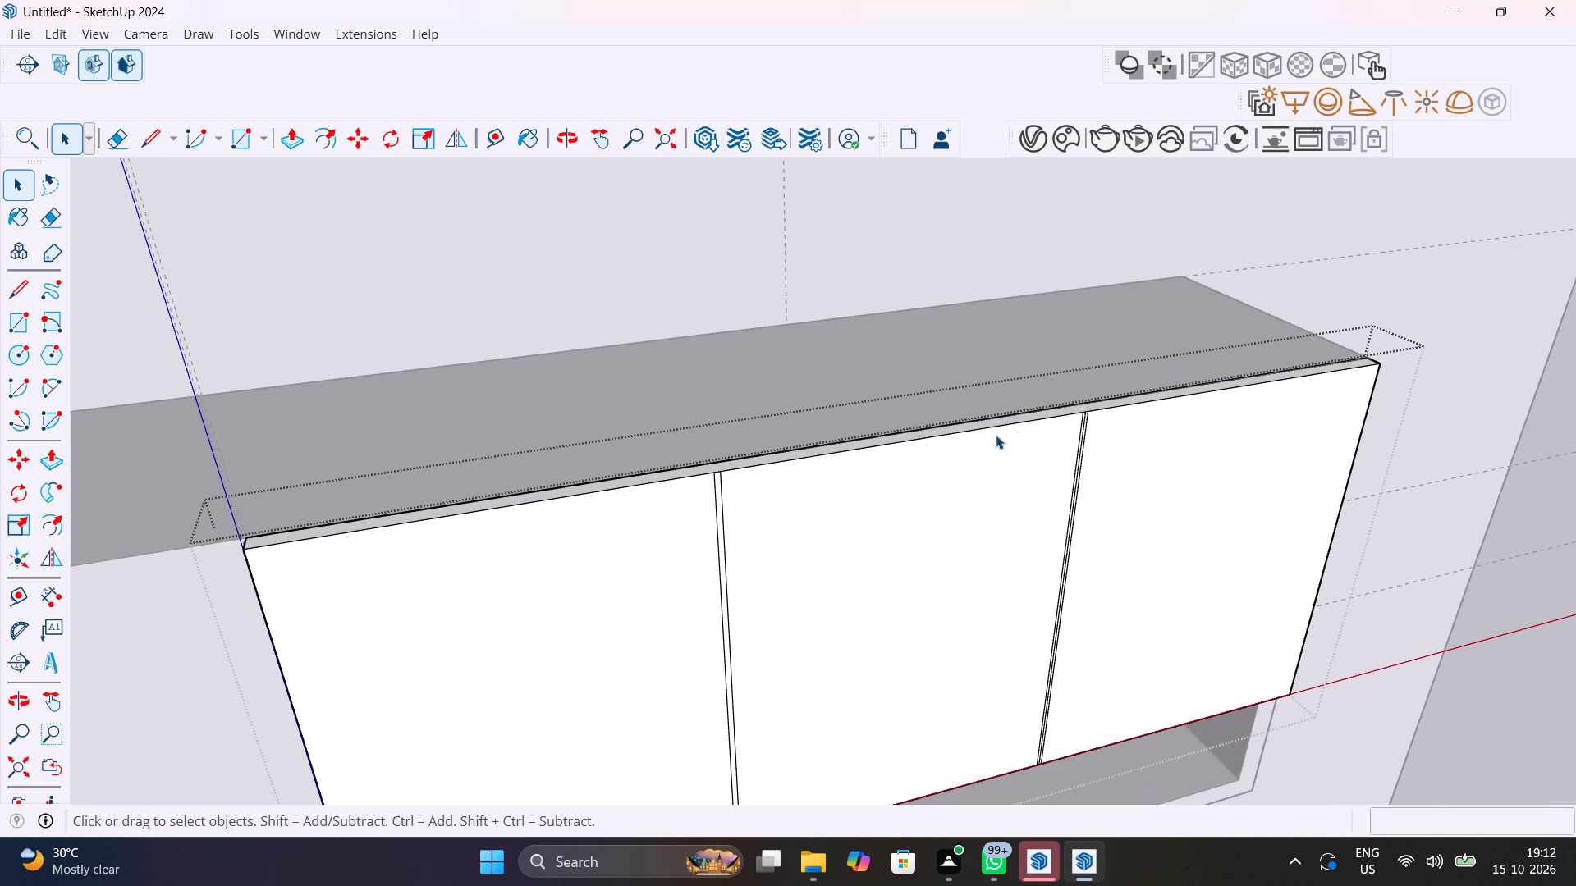
scroll(1070, 428, up, 11)
click(1098, 400)
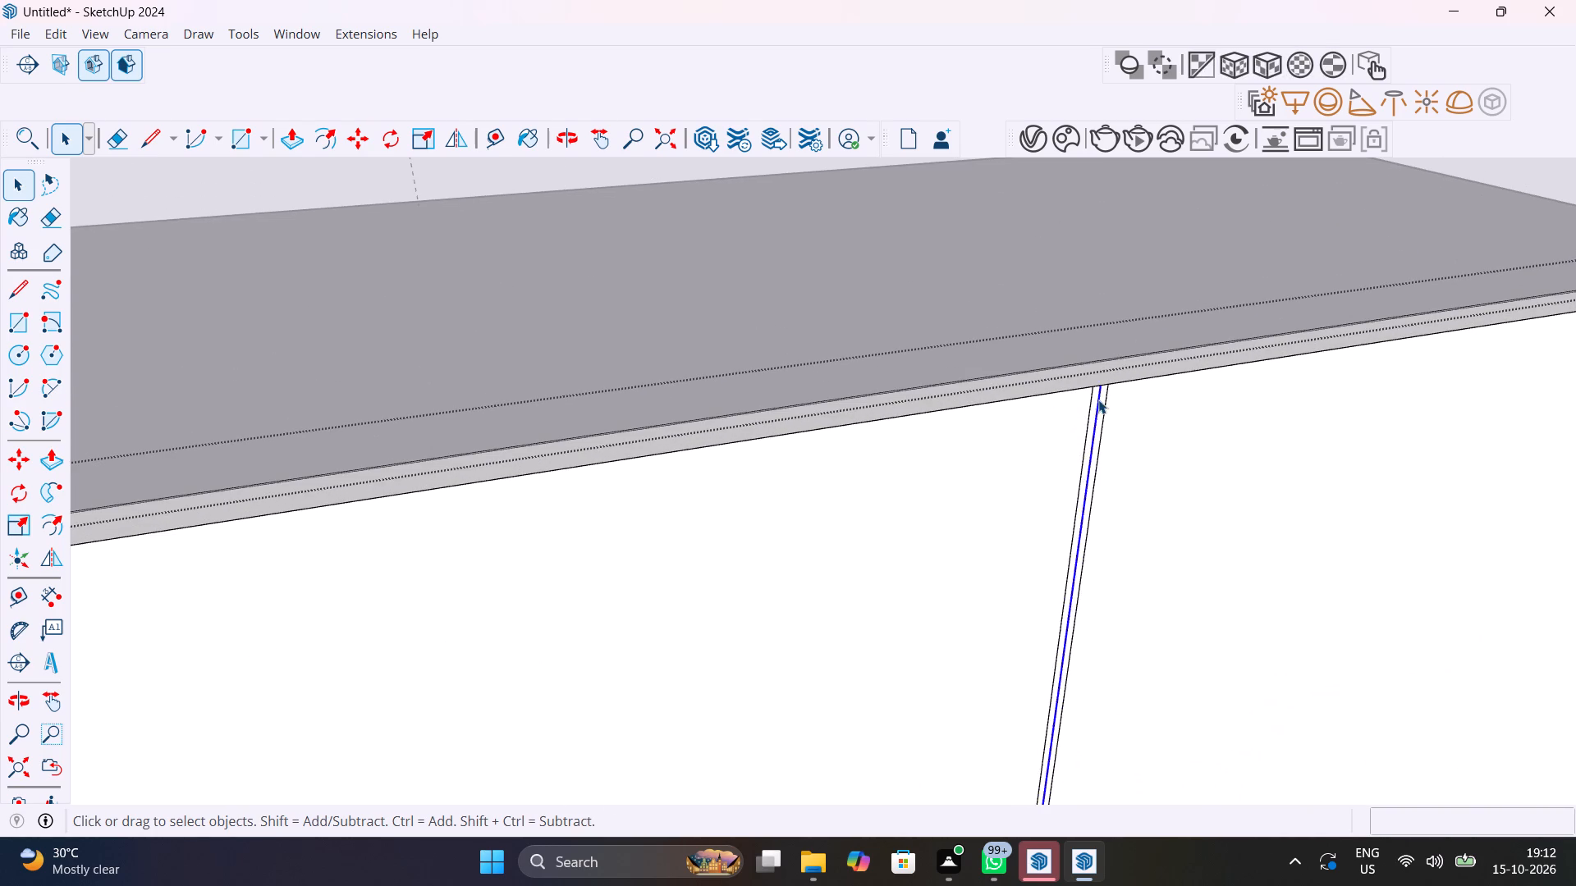
key(Delete)
Push/Pull both narrow strips between the doors 1" inward to cut the gaps, and close the door panel group.
key(p)
click(1094, 454)
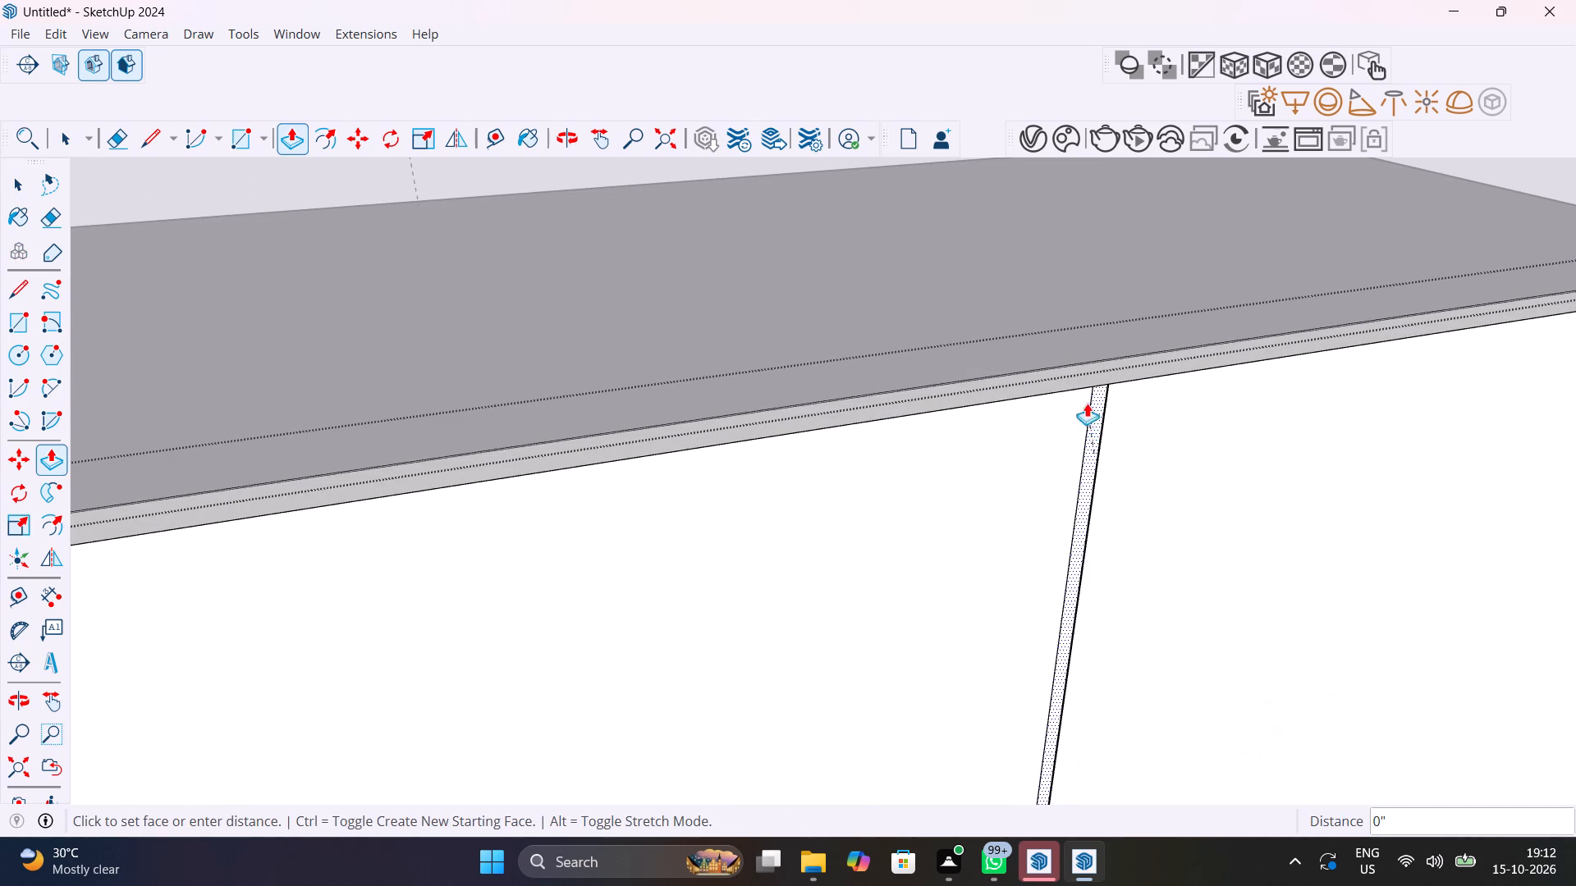
click(1053, 359)
scroll(1063, 384, down, 12)
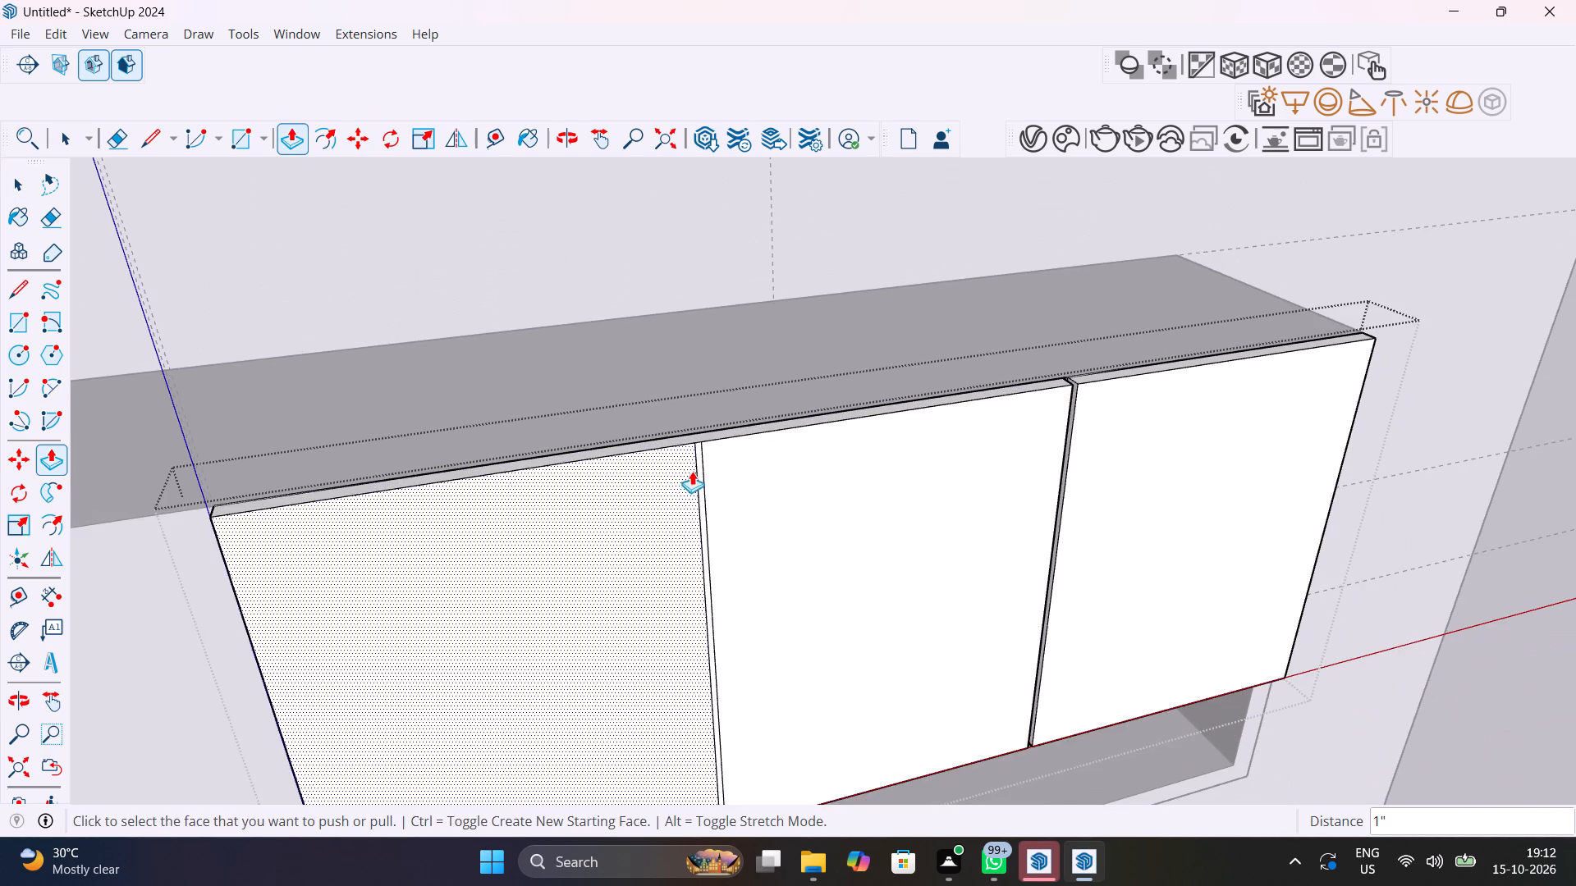
scroll(699, 460, up, 9)
double_click(699, 460)
scroll(700, 459, down, 20)
scroll(700, 459, down, 1)
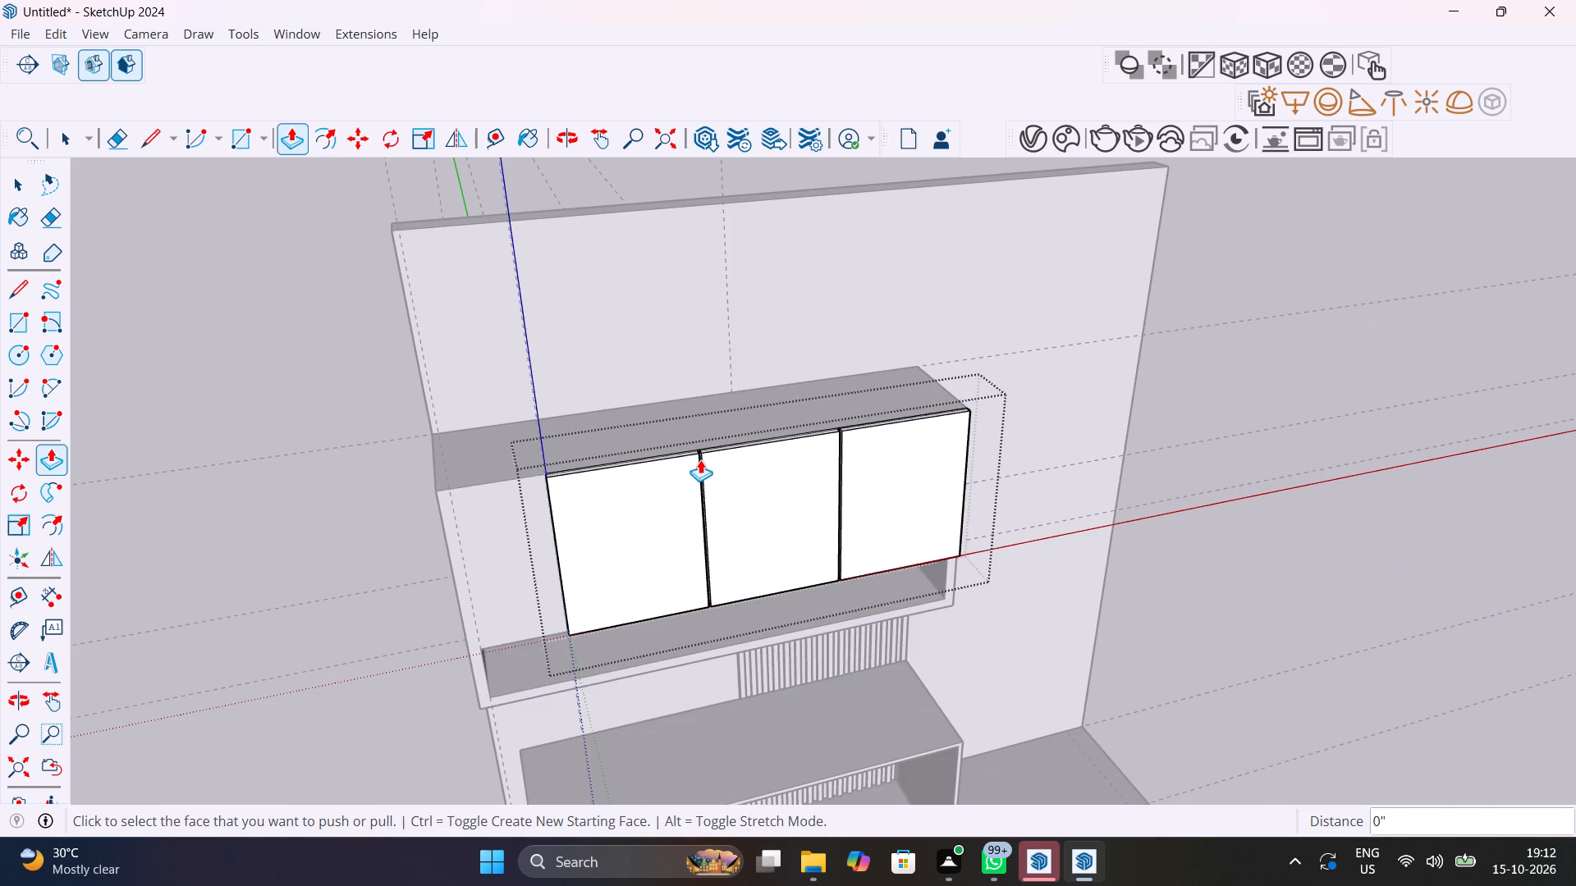
key(space)
click(359, 482)
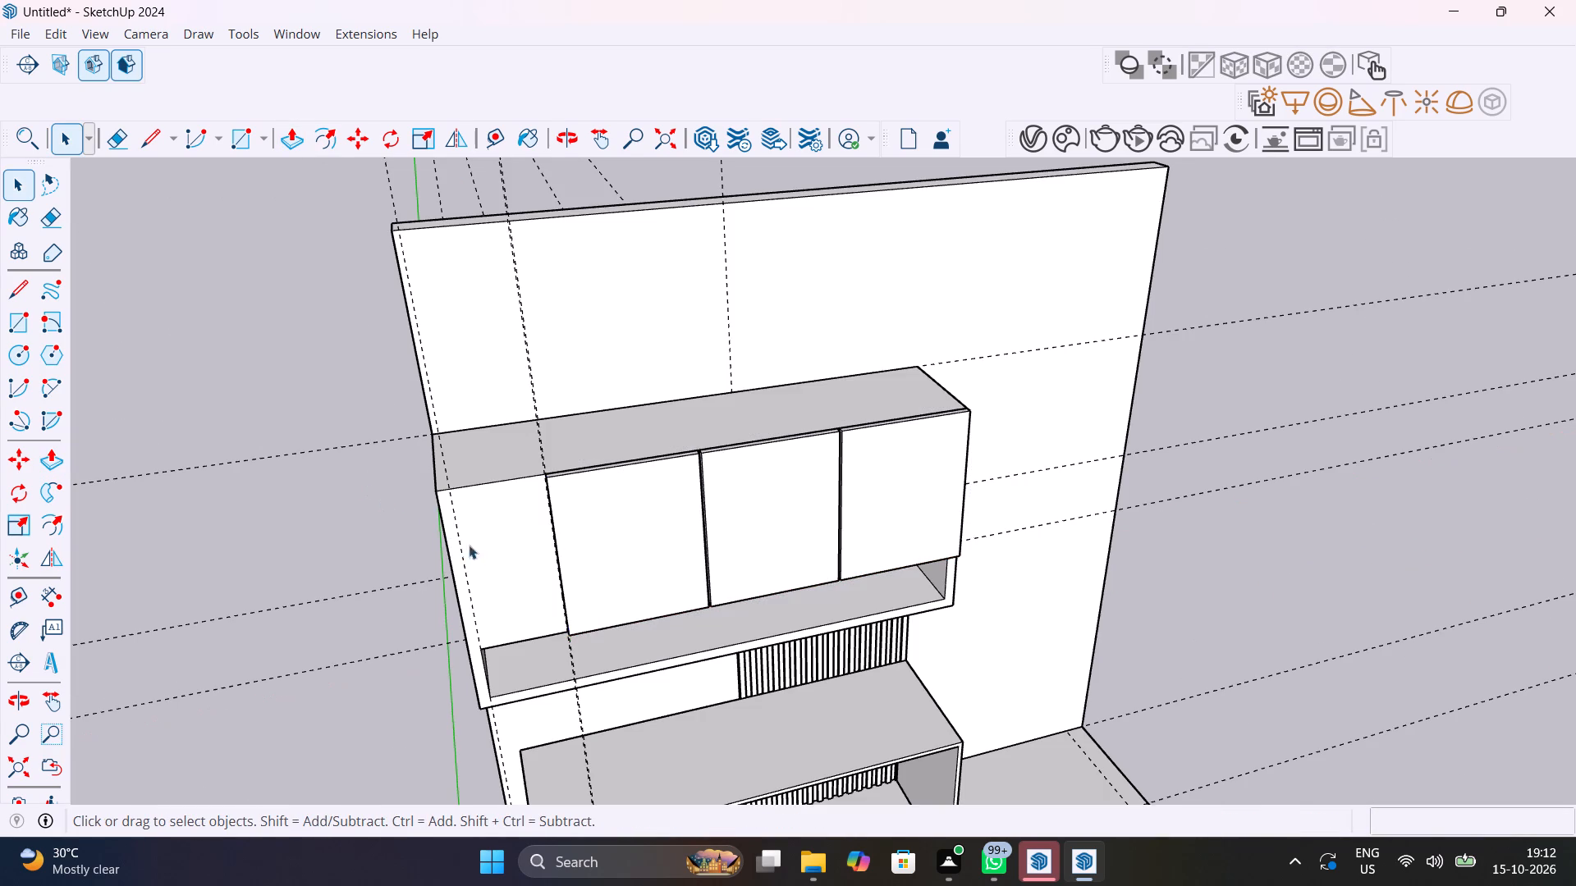
Add a horizontal guide 1" below the top edge of the cabinet front, beside the doors.
middle_drag(583, 537, 737, 414)
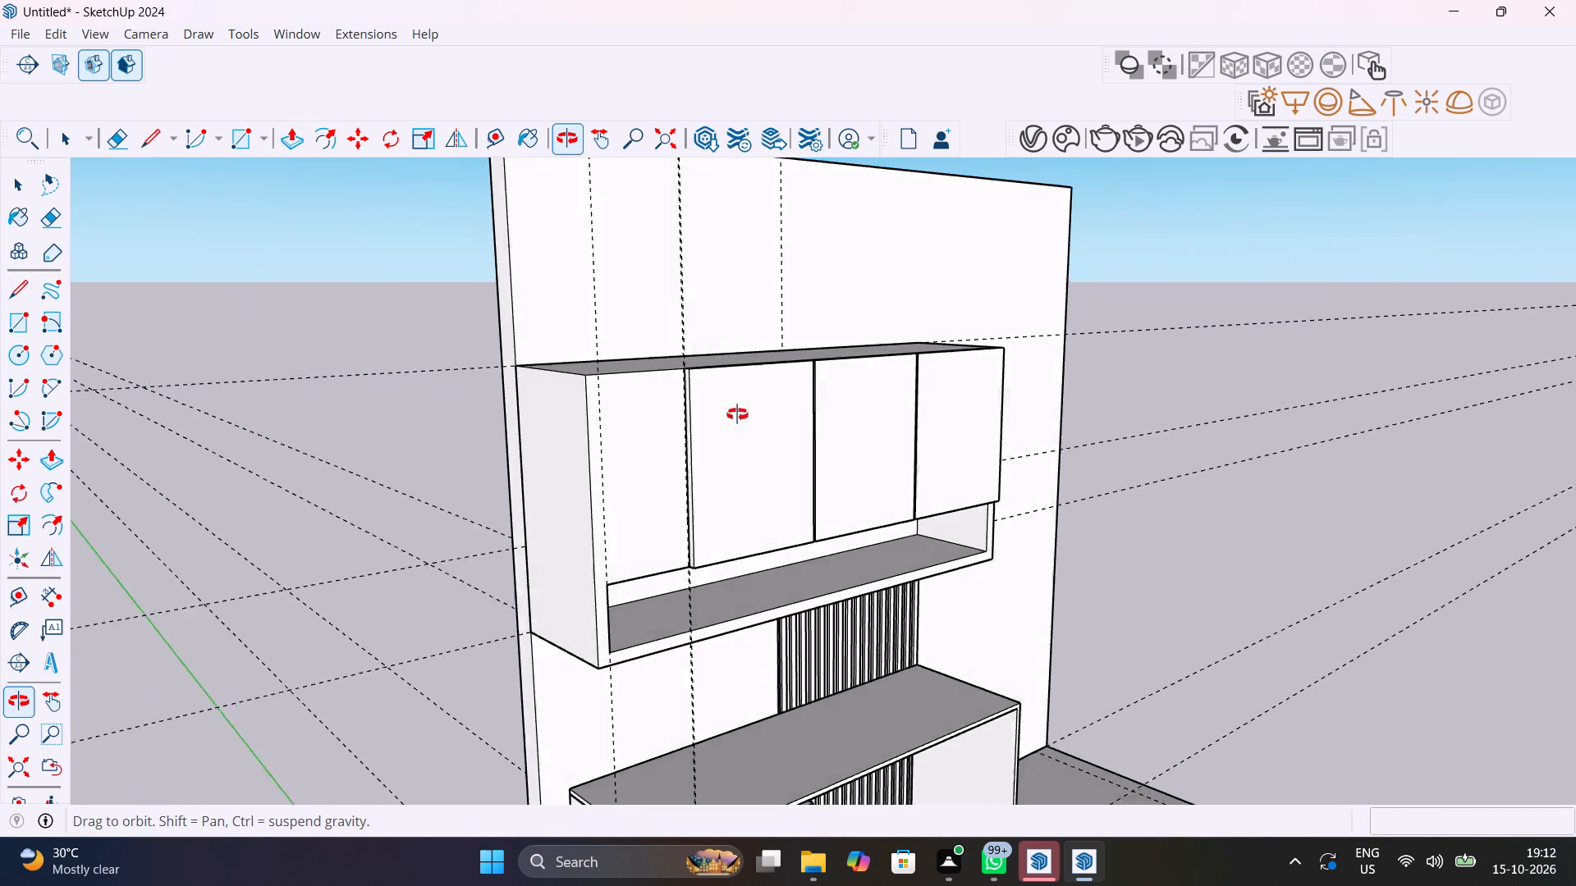
middle_drag(737, 414, 769, 371)
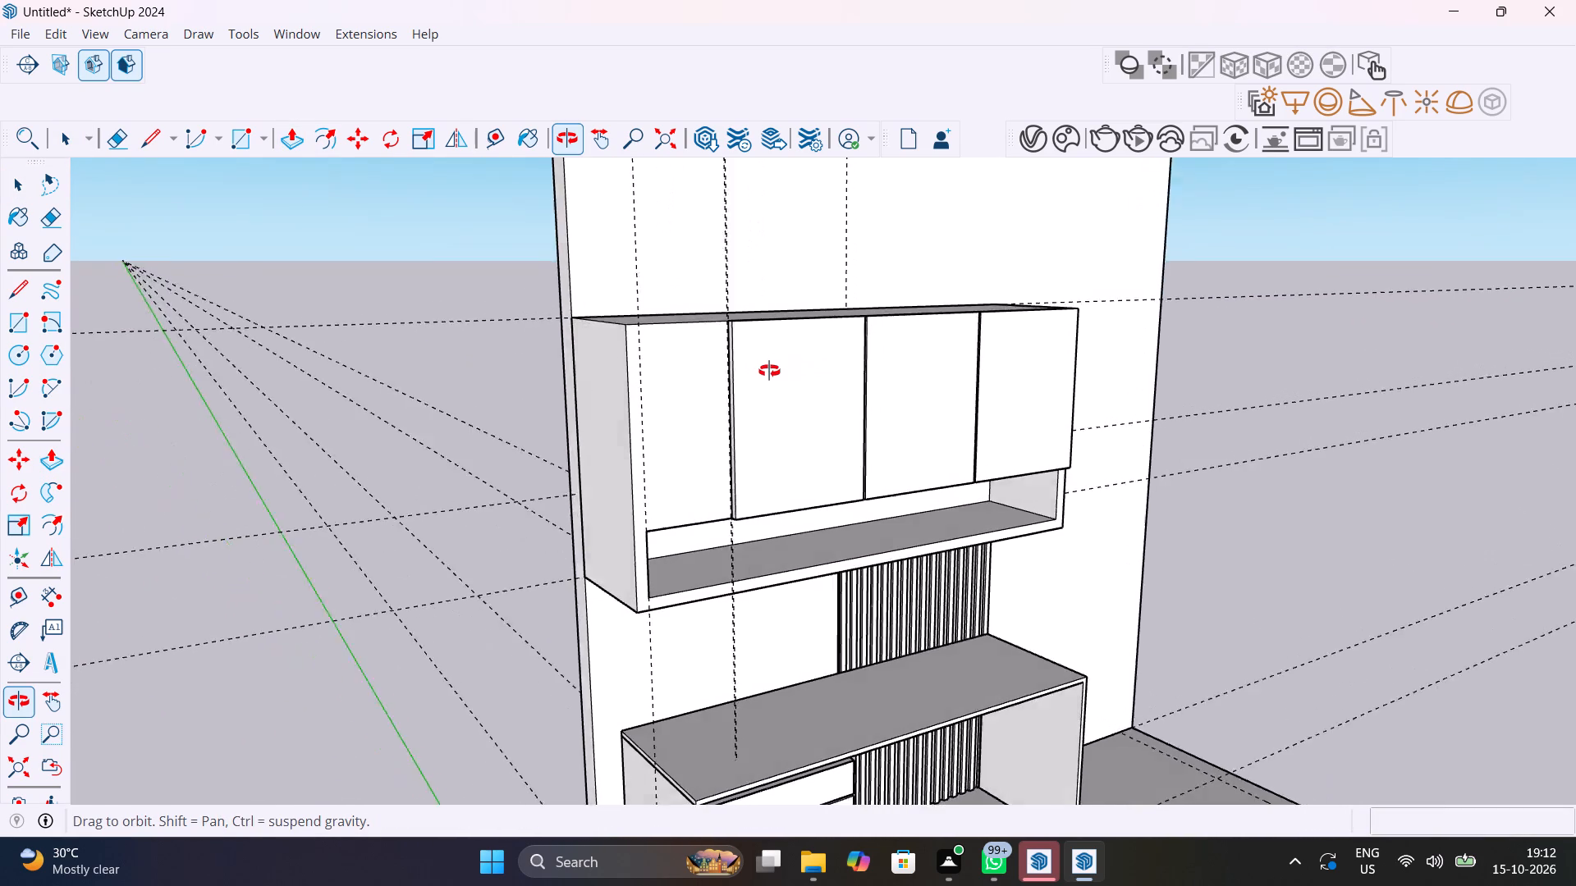
middle_drag(769, 371, 735, 382)
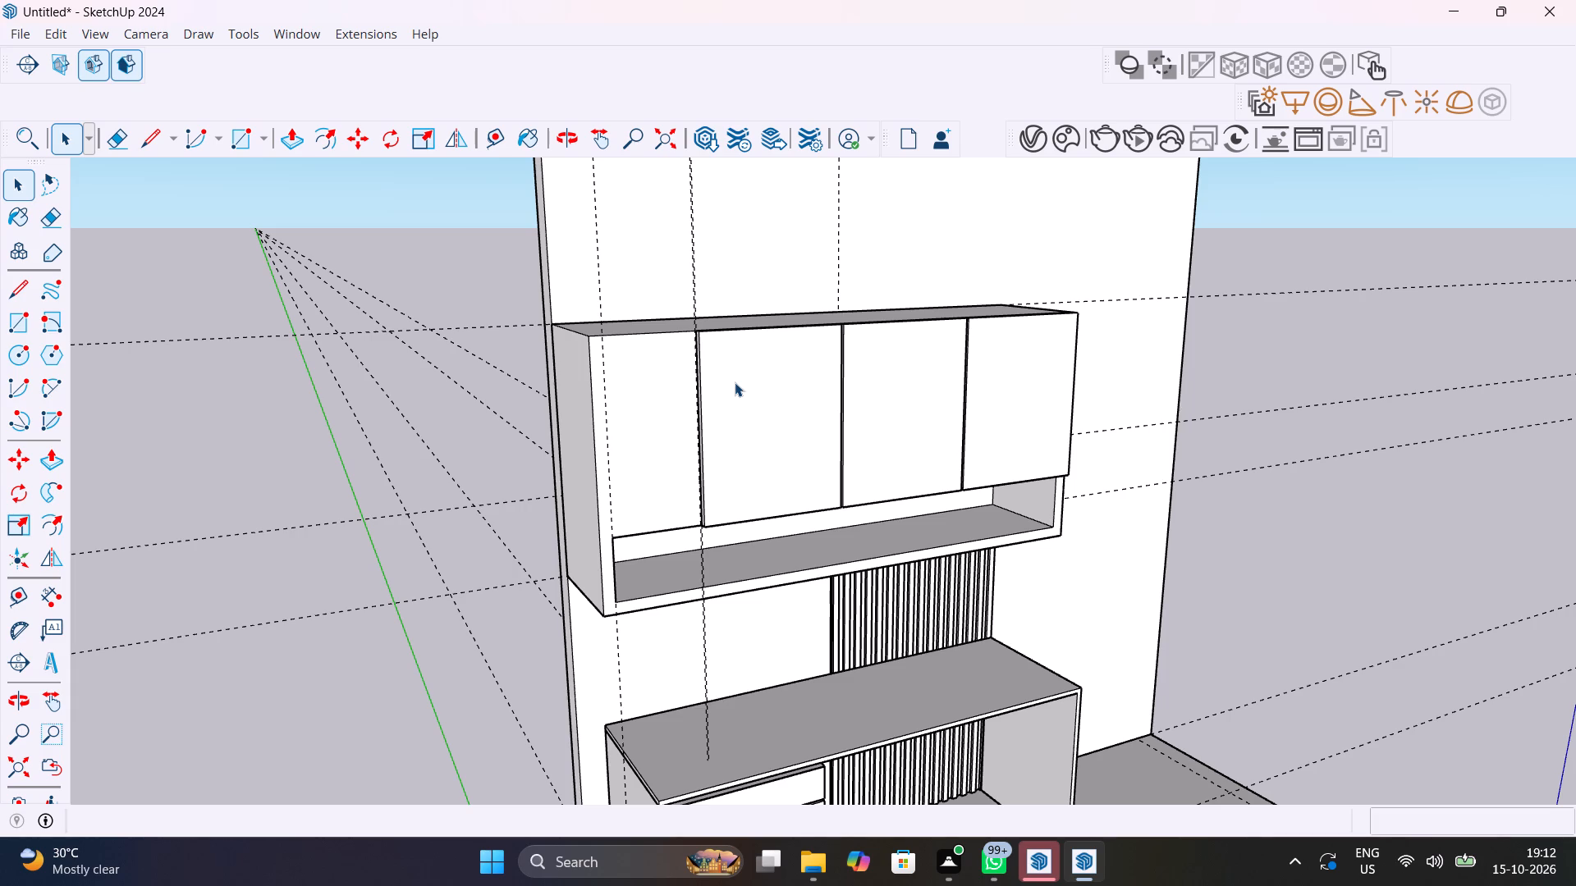
middle_drag(624, 368, 548, 375)
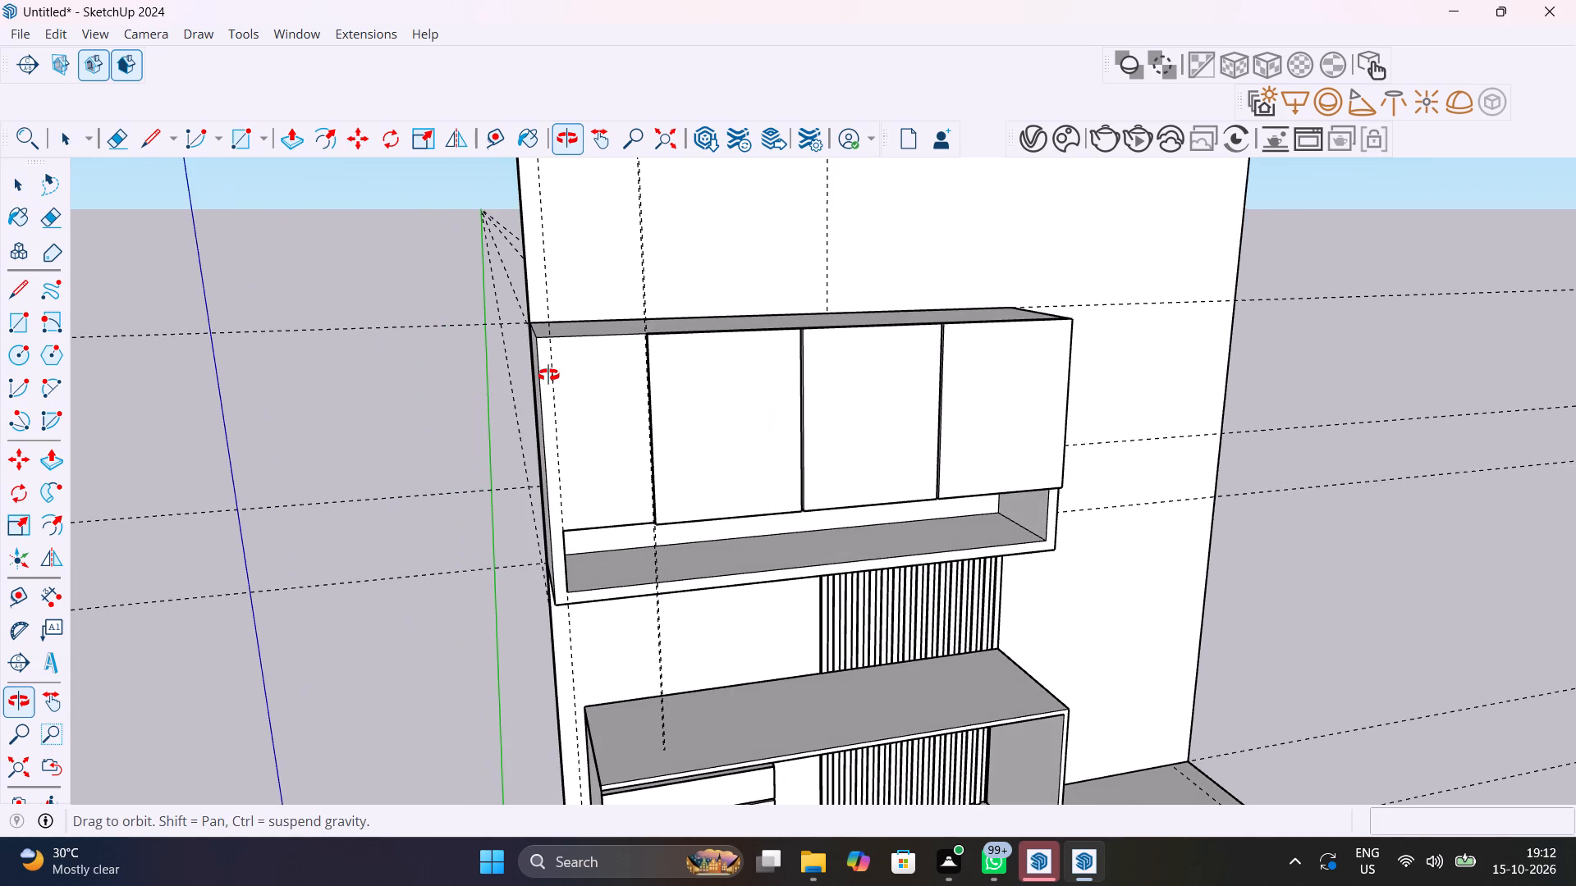
middle_drag(548, 375, 719, 400)
scroll(720, 386, up, 5)
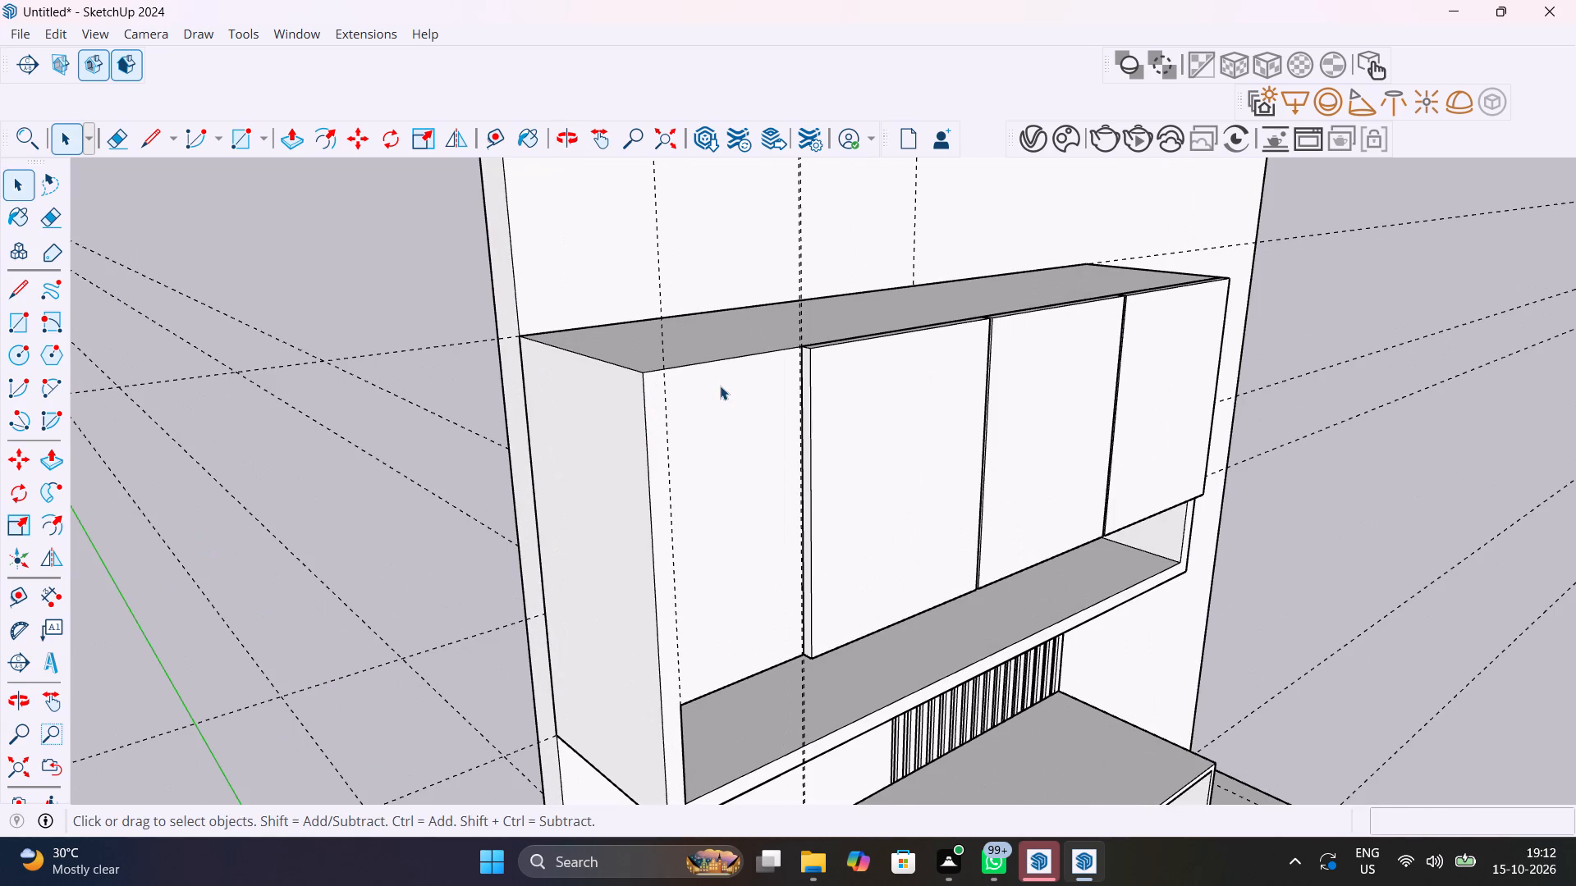
key(t)
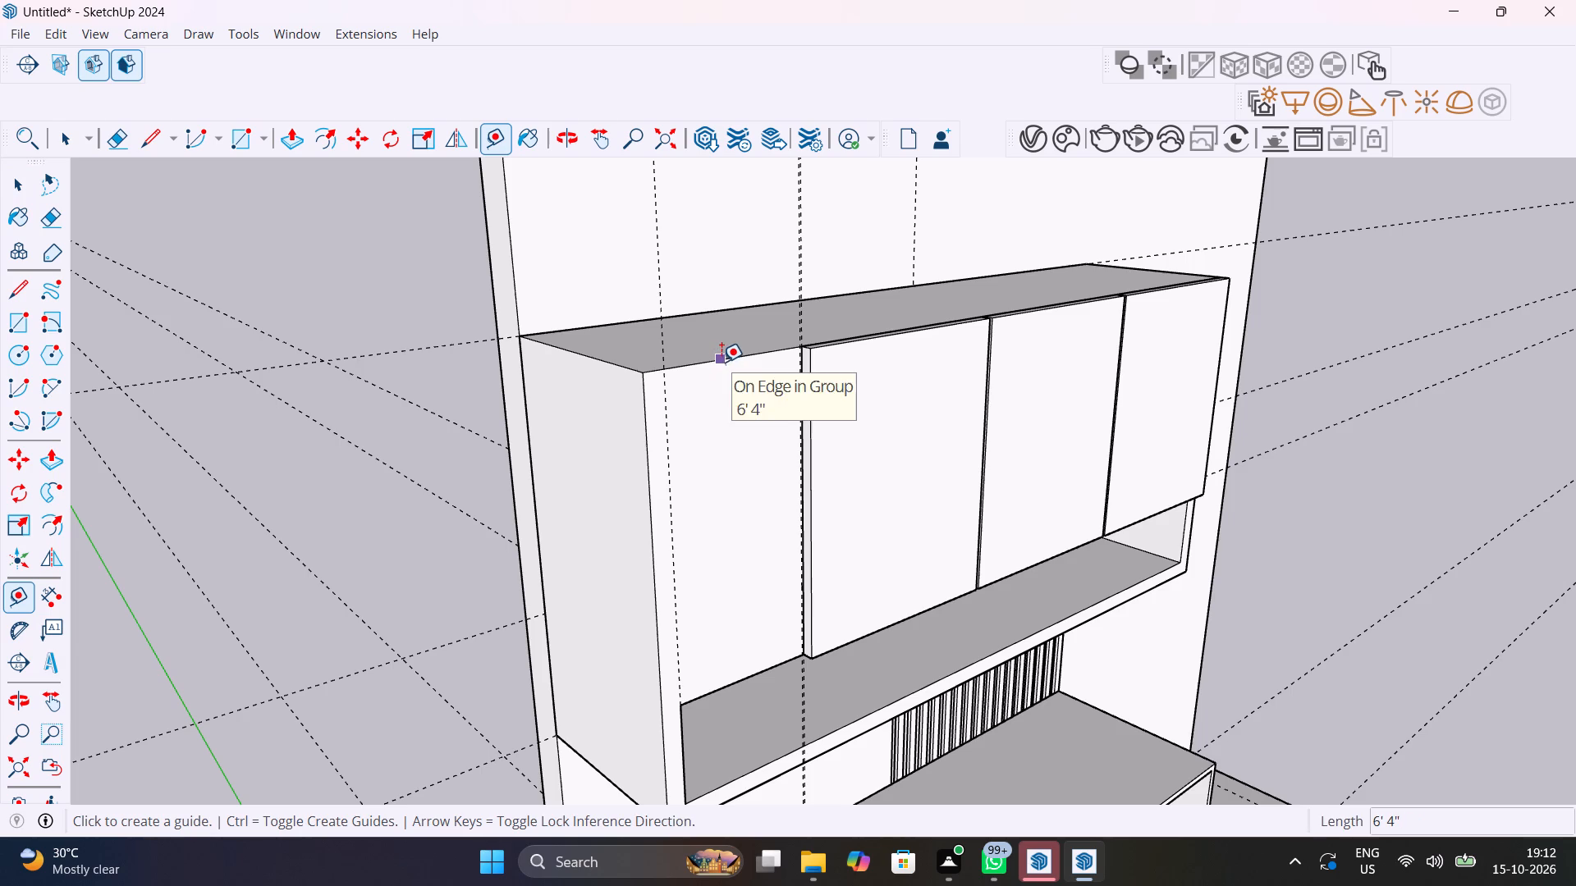
click(722, 362)
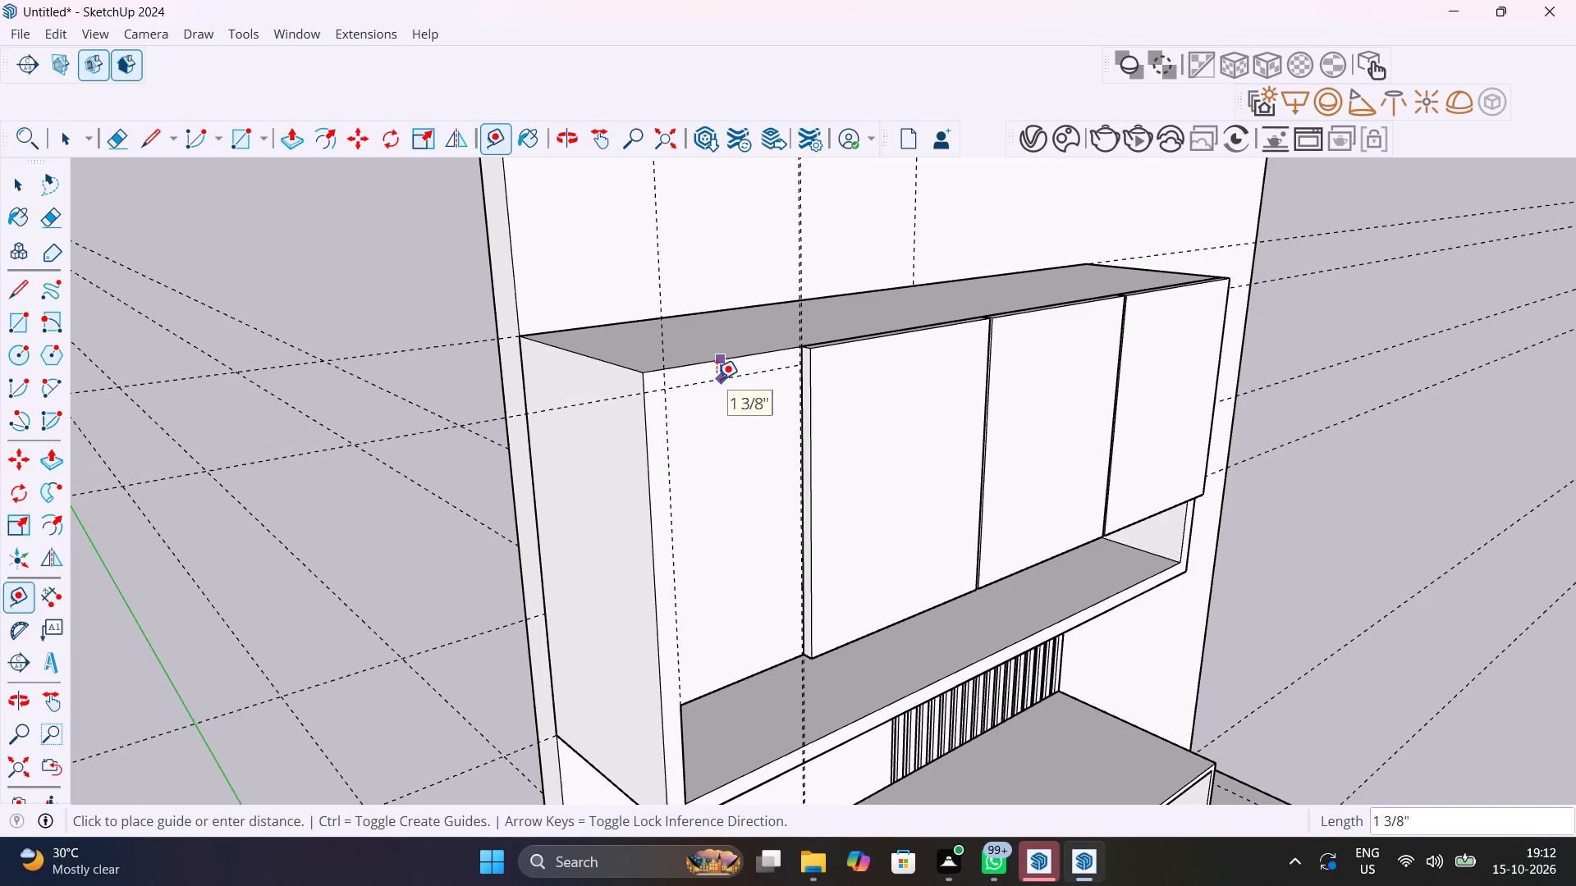
text(1")
key(Return)
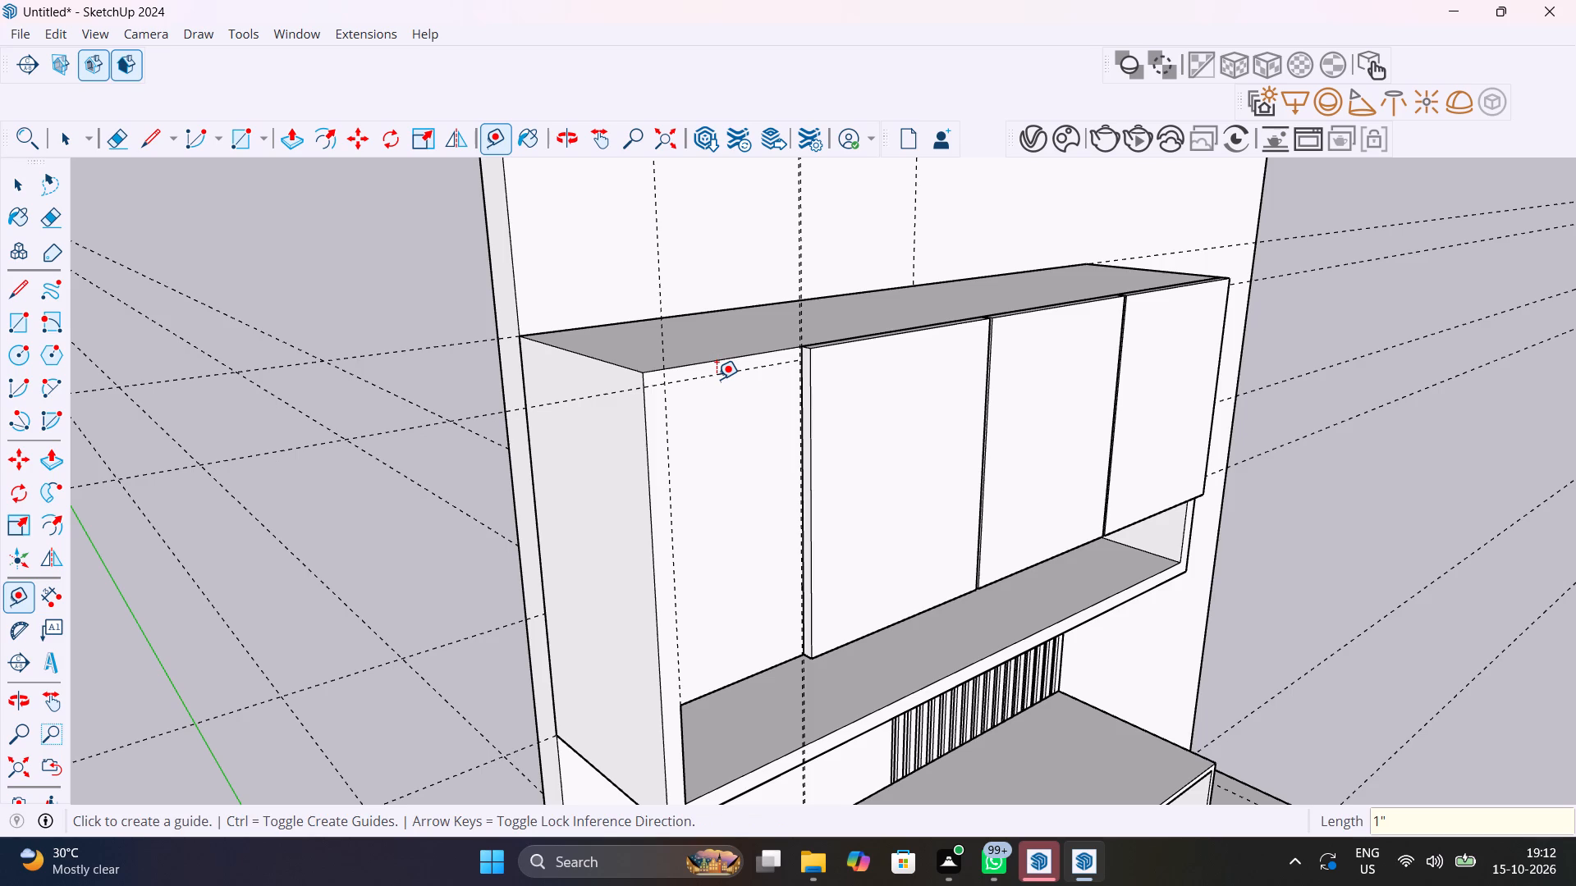
key(space)
Open the cabinet shelf group for editing.
key(r)
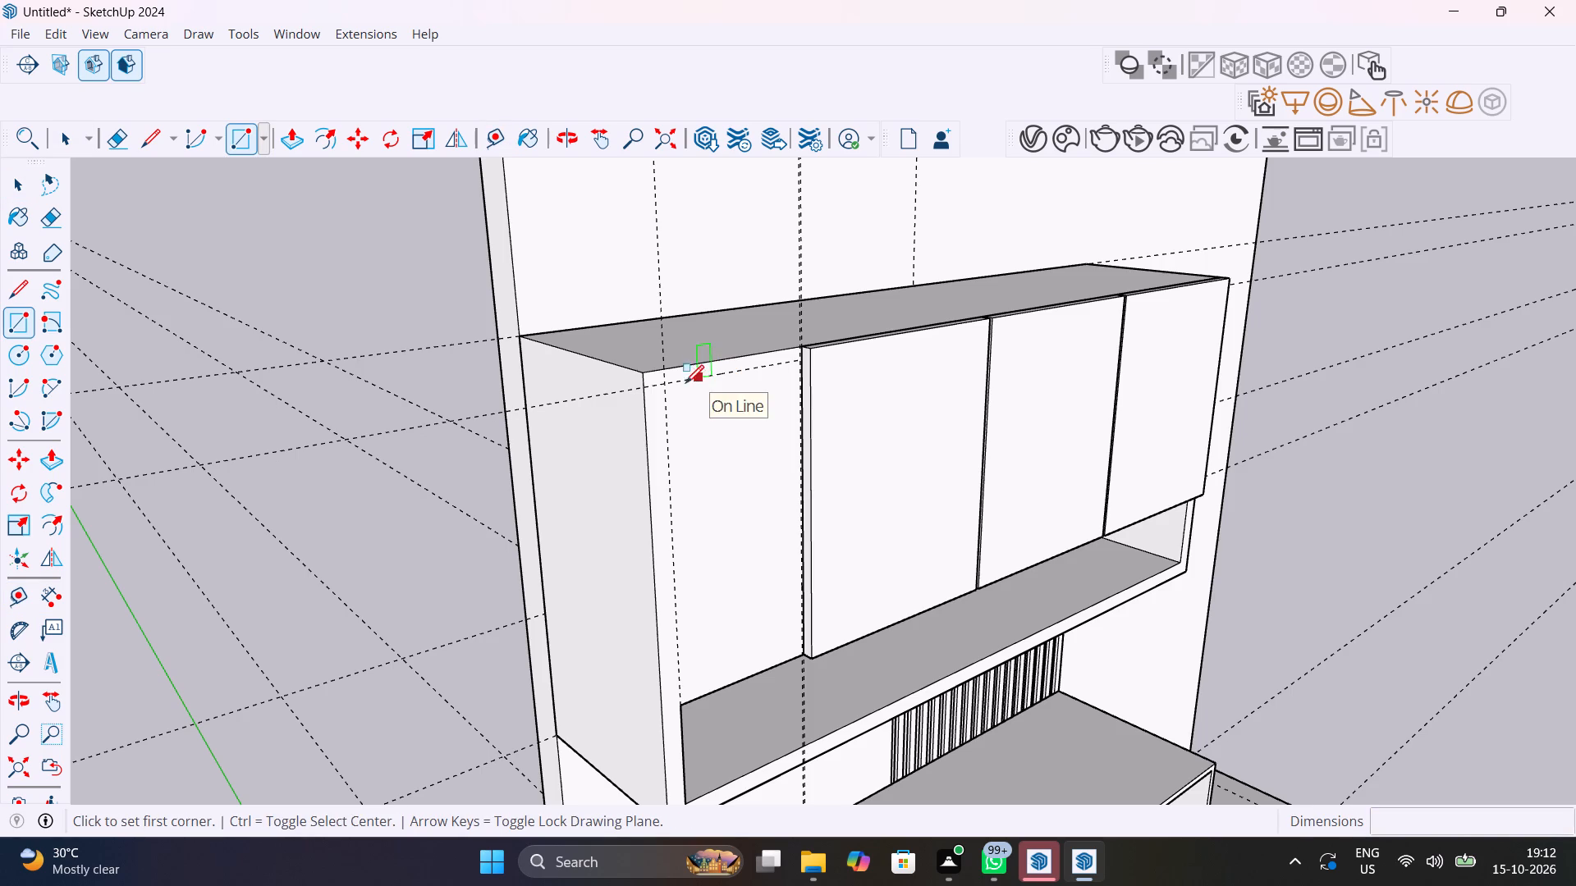
key(space)
double_click(680, 424)
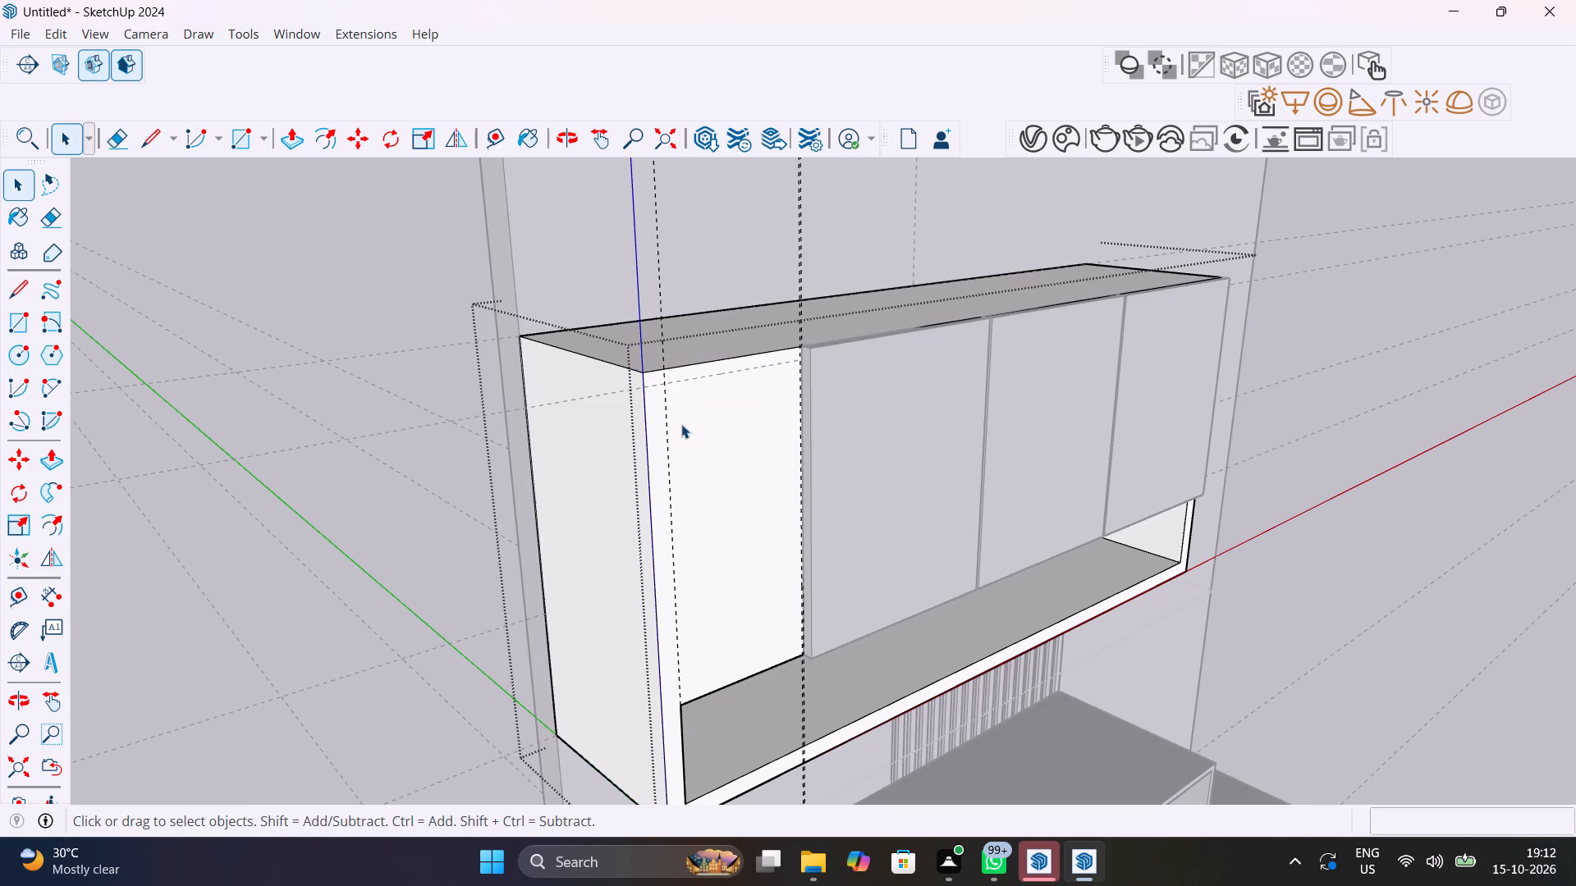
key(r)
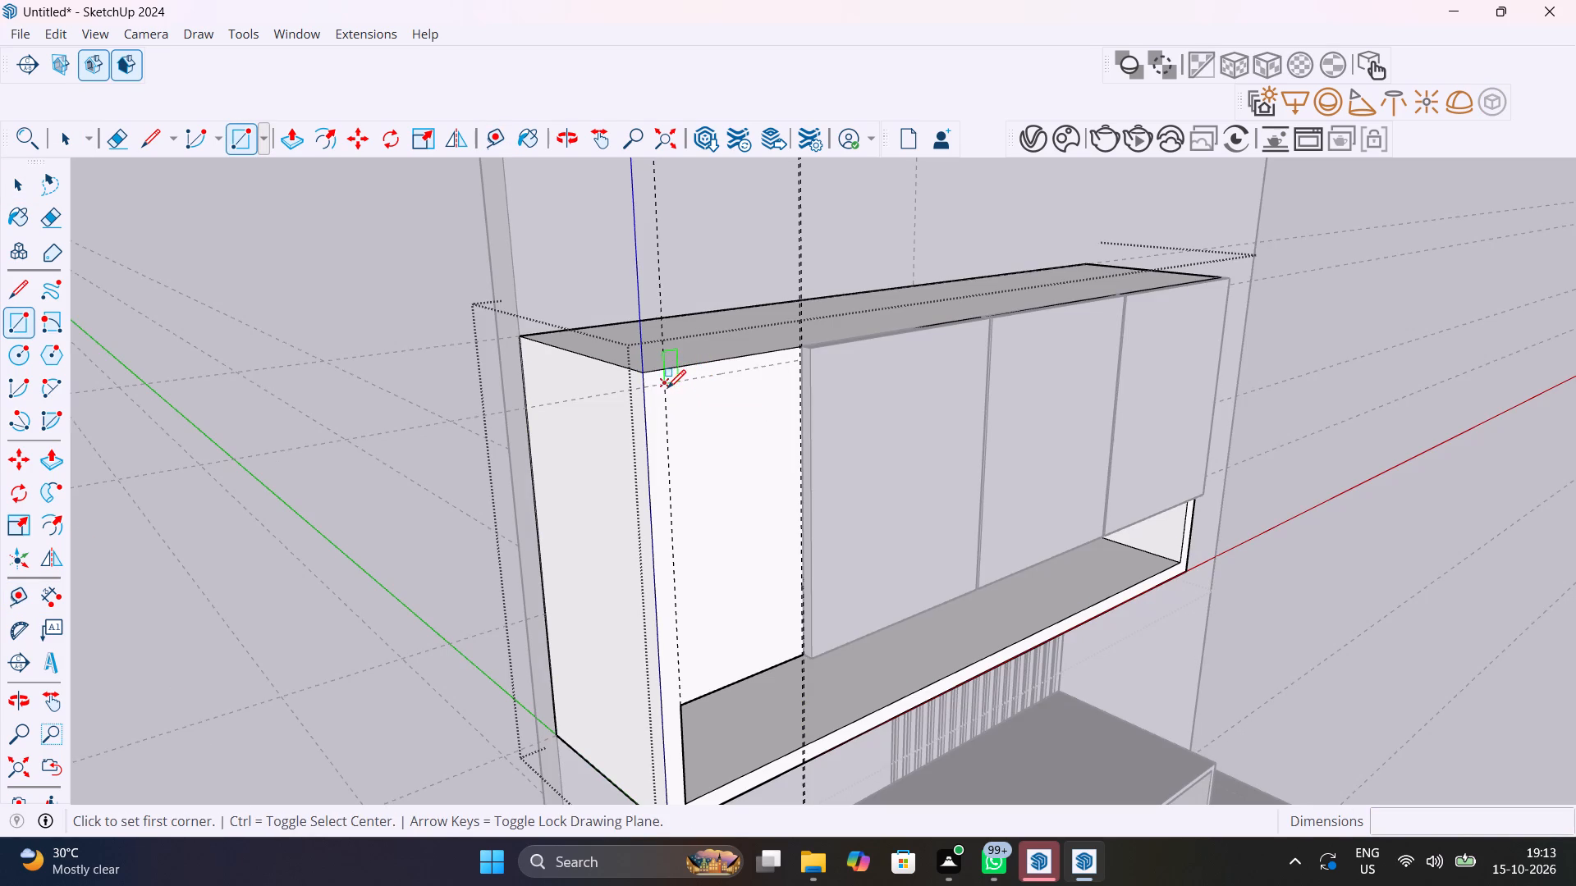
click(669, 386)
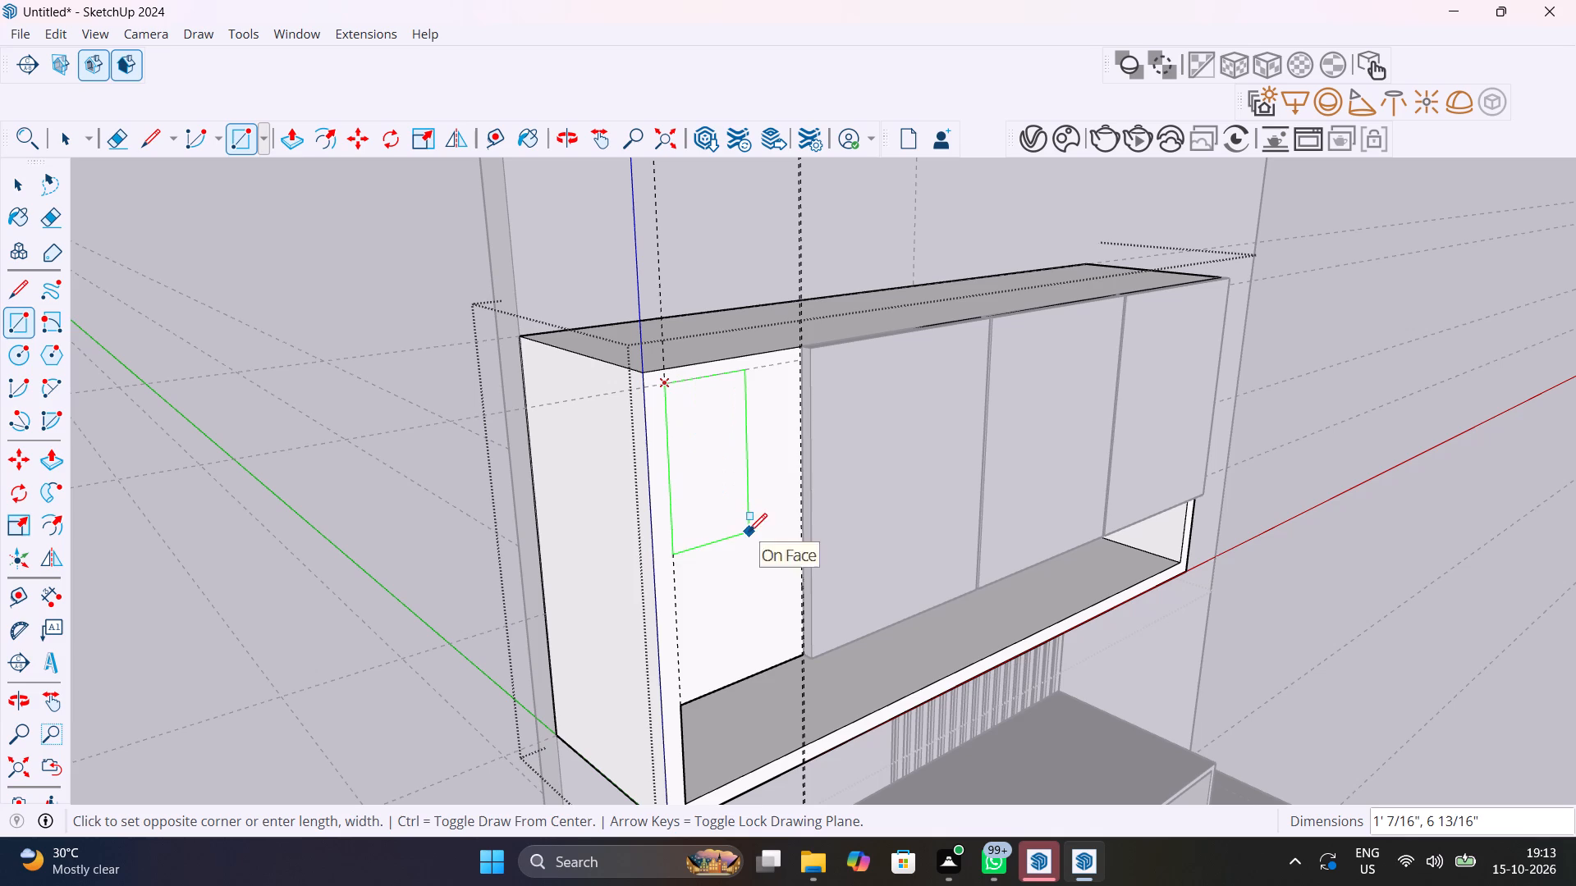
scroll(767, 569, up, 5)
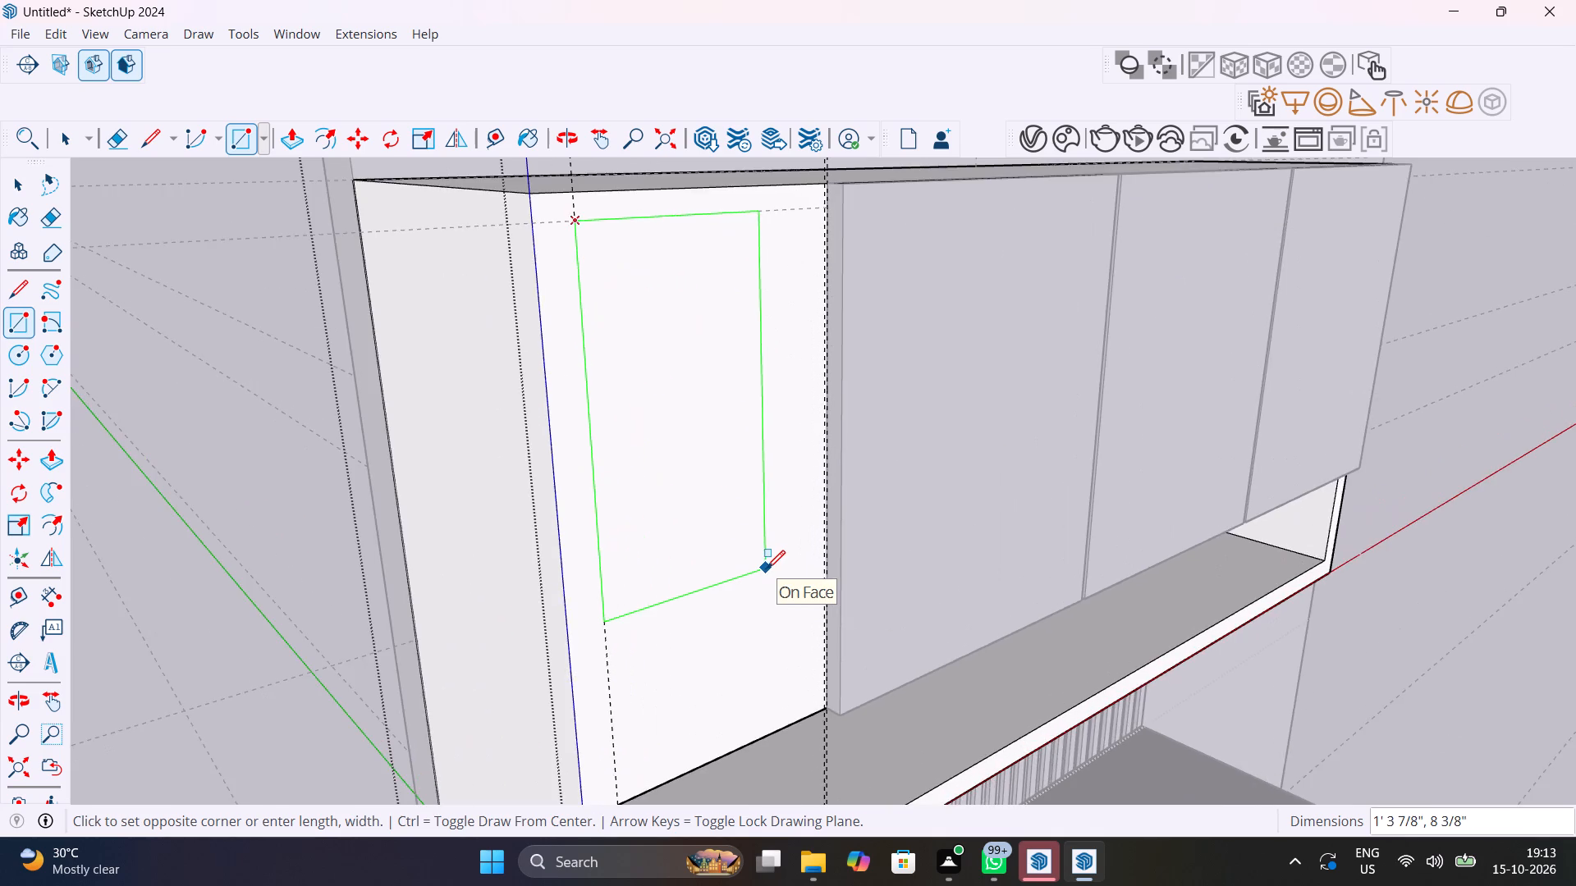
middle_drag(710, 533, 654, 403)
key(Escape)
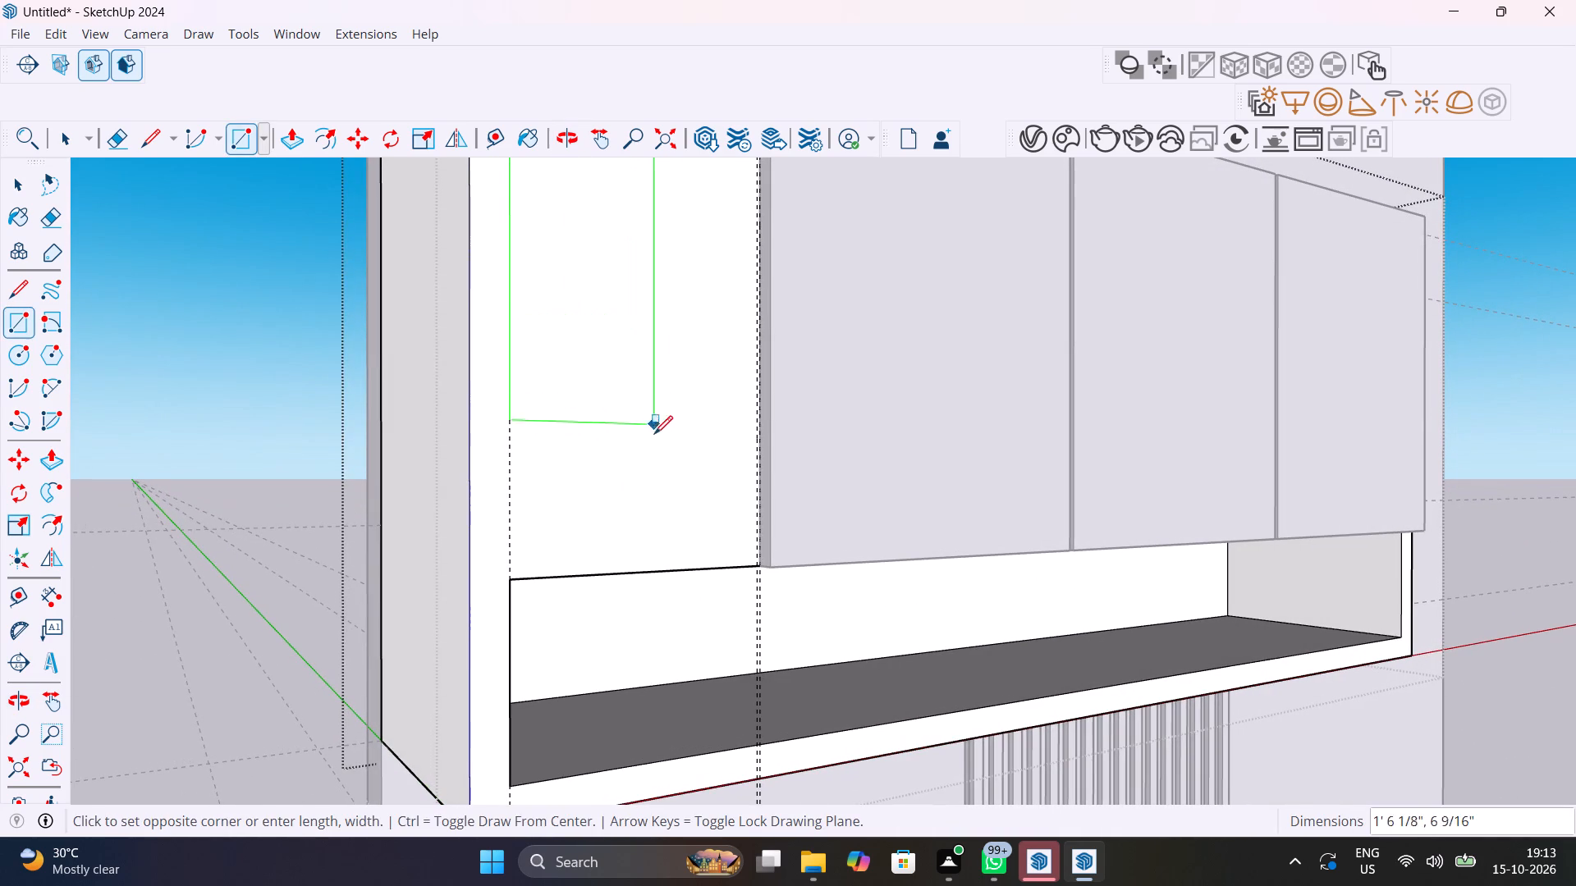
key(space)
Add a horizontal guide 1" above the upper edge of the long open shelf, within the side bay beside the doors.
key(t)
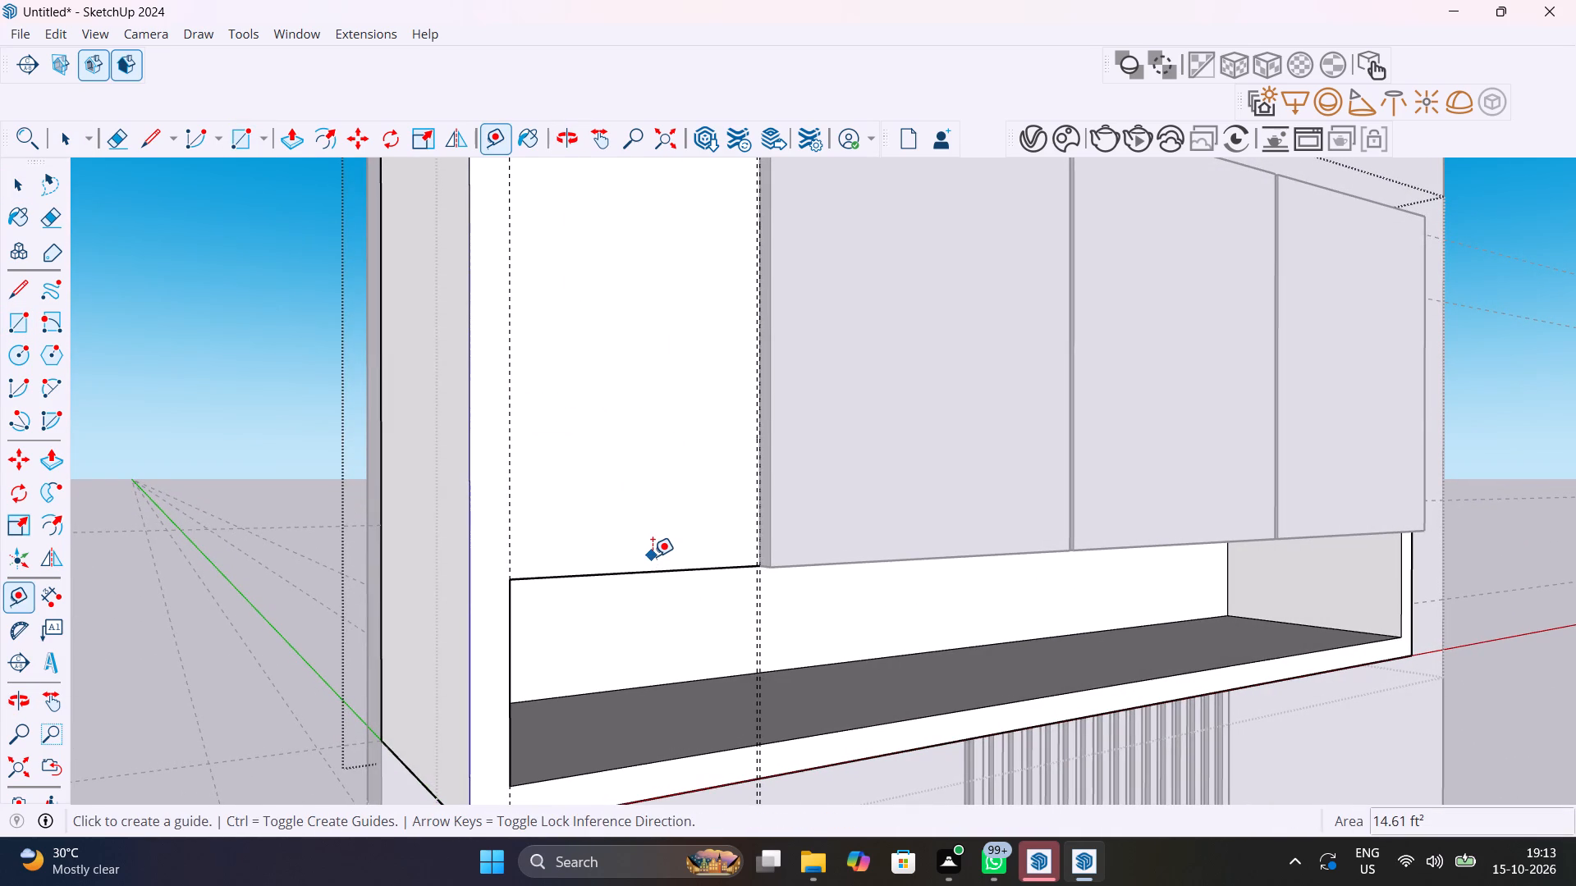
click(653, 568)
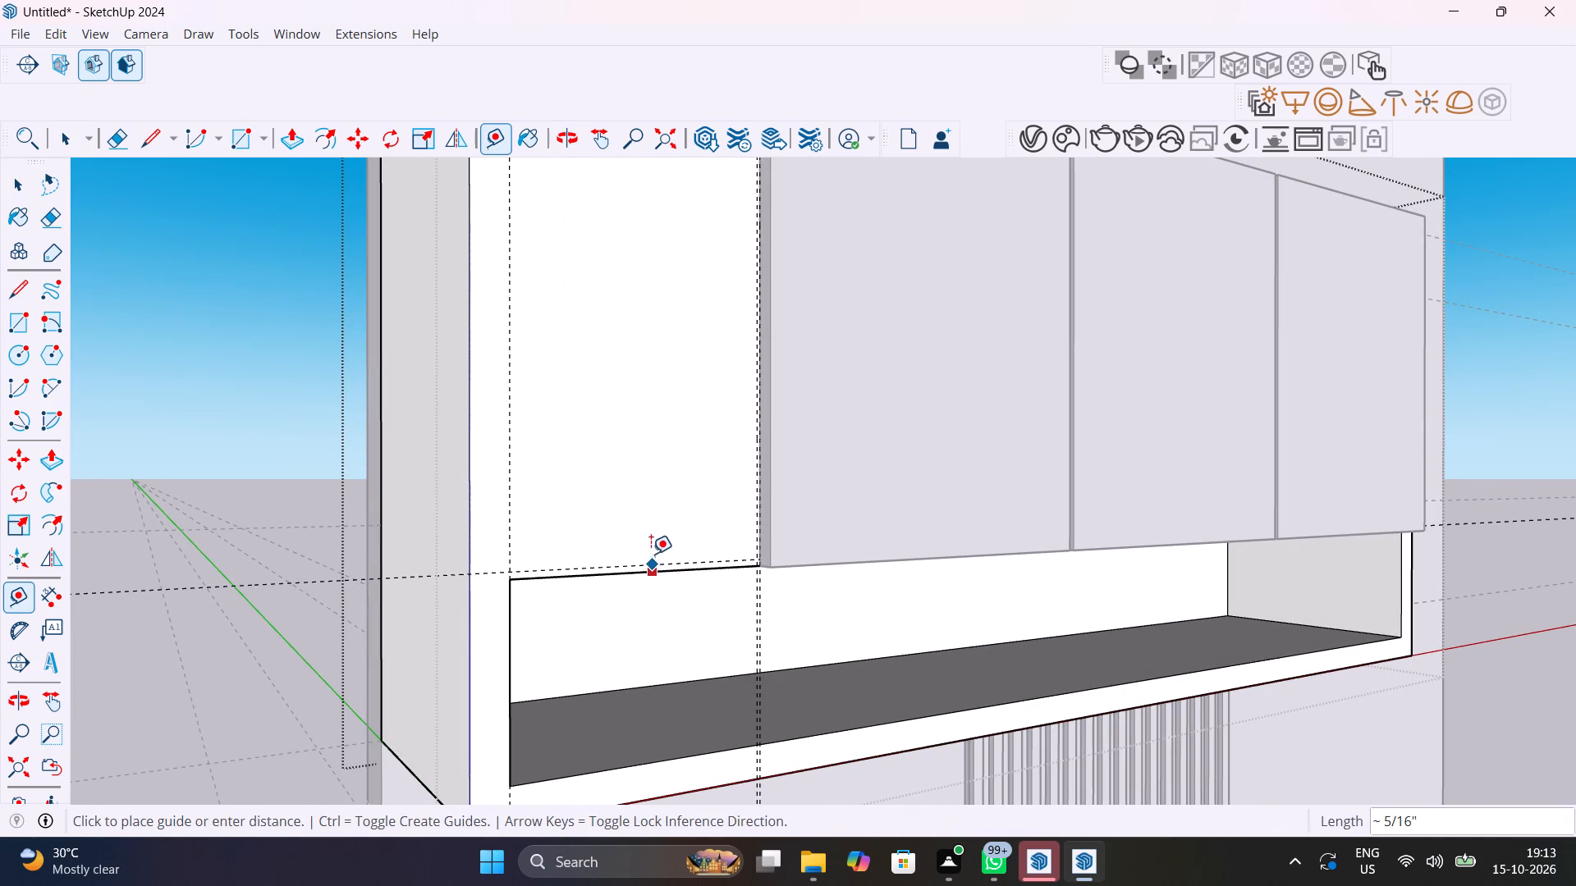
text(1")
key(Return)
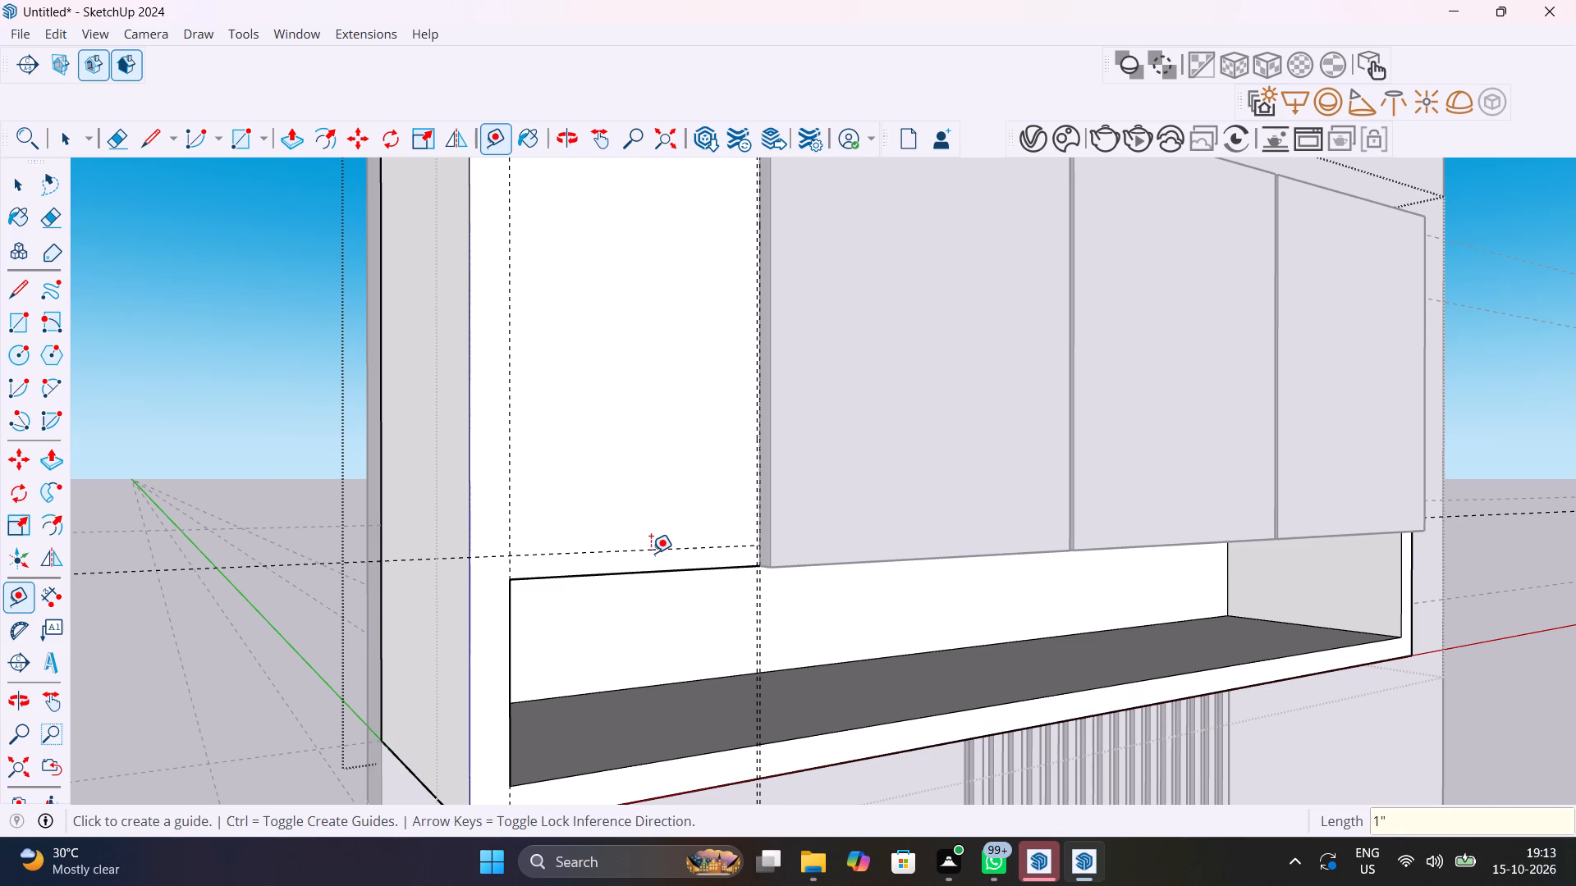
key(space)
Draw a rectangle about 1' by 1' 11 5/8" between the guides on the side bay's front face.
scroll(651, 553, down, 7)
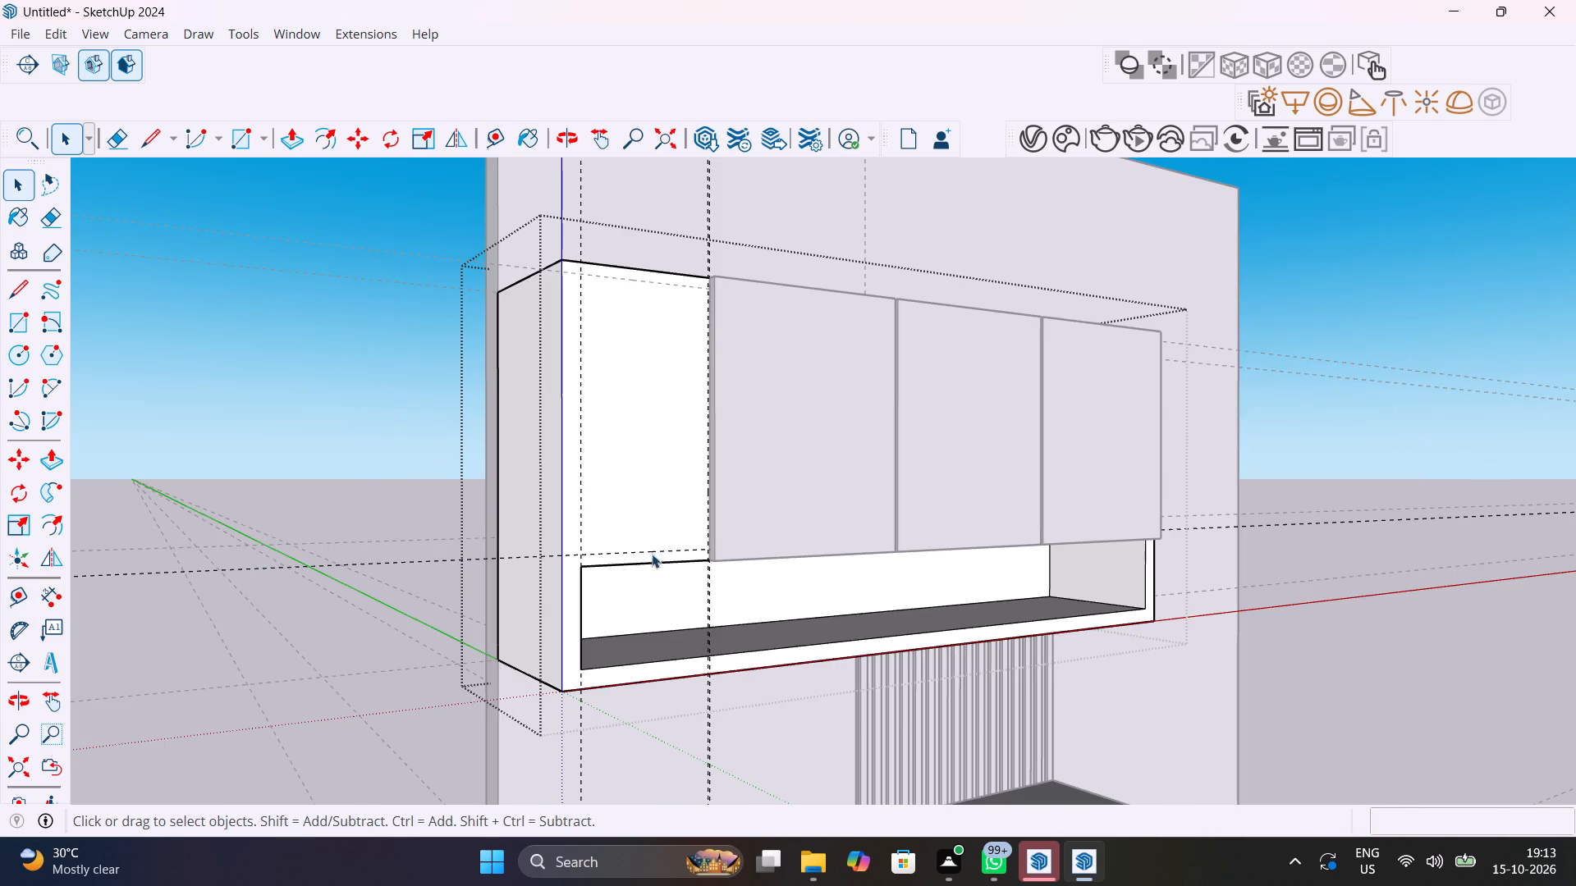
middle_drag(630, 546, 567, 589)
key(r)
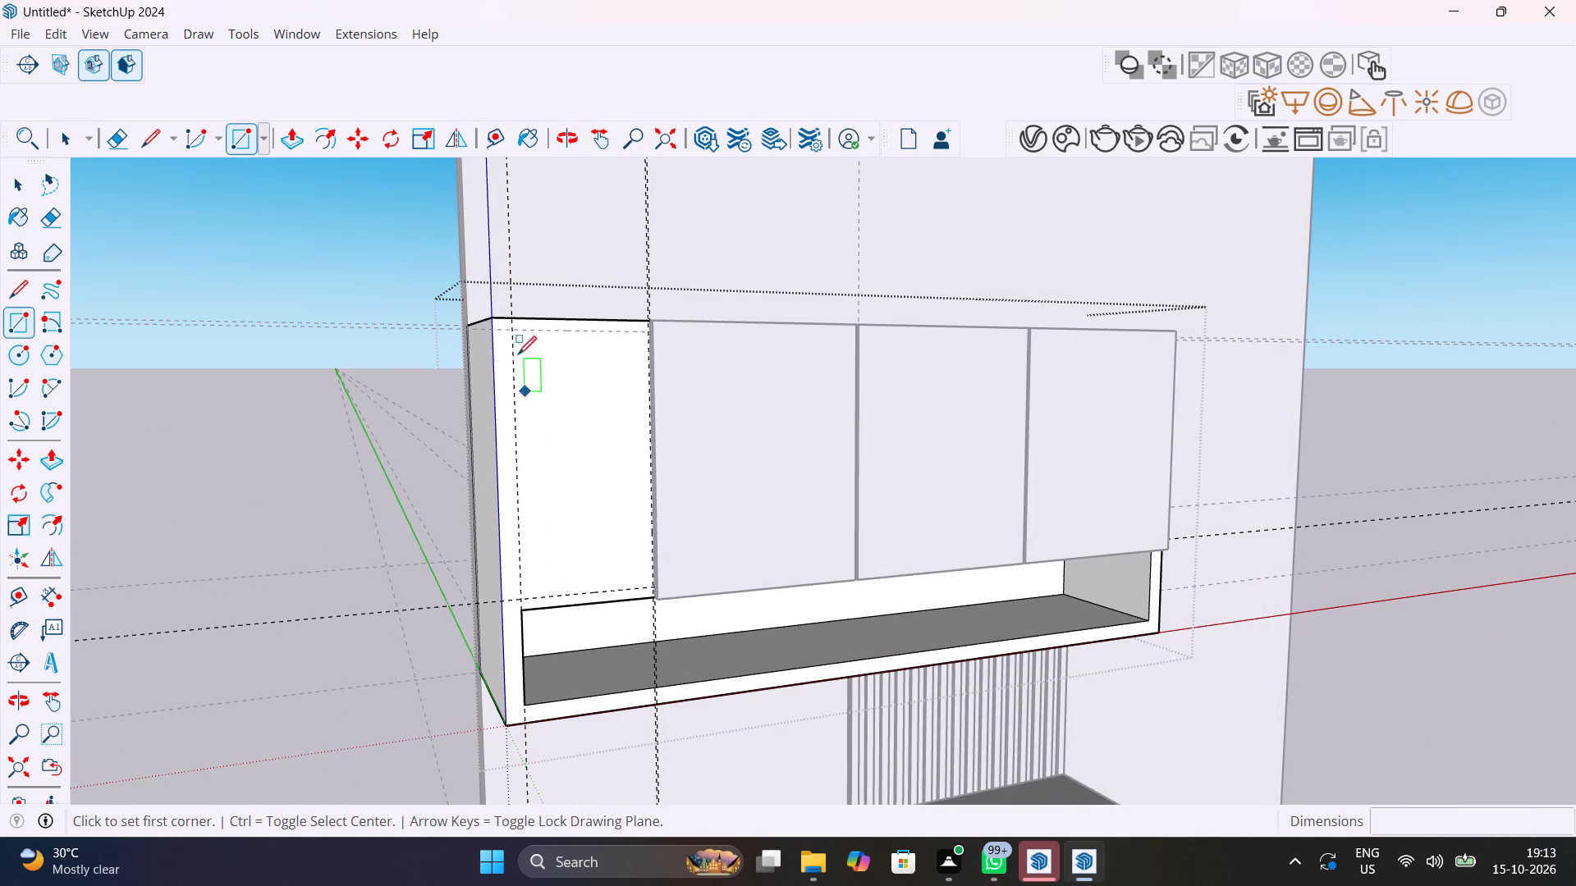
click(508, 331)
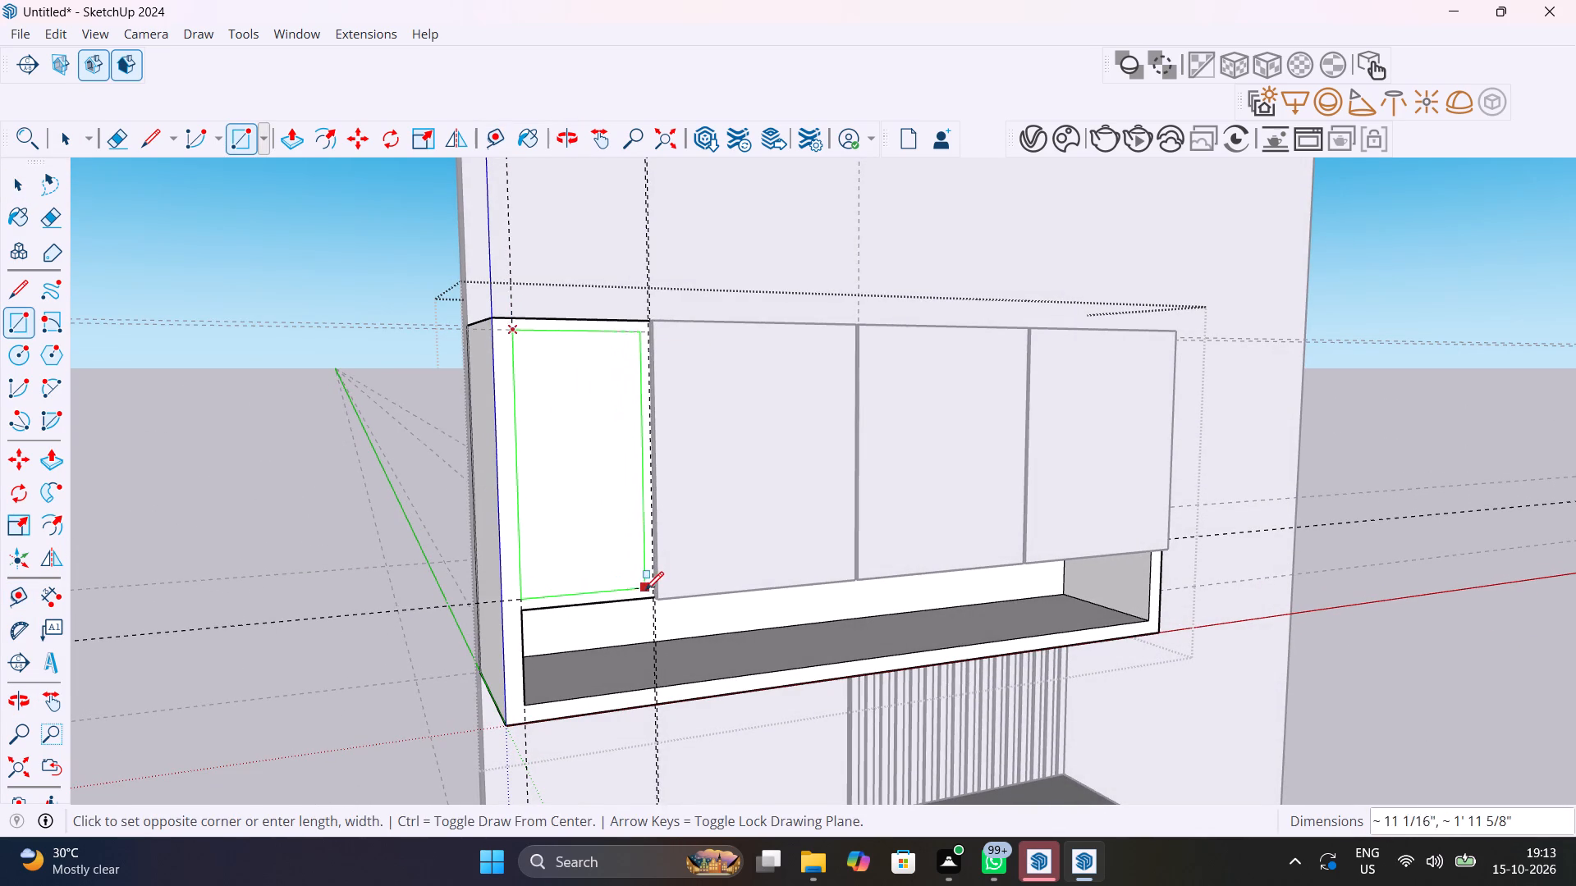
scroll(649, 588, up, 20)
scroll(649, 588, up, 1)
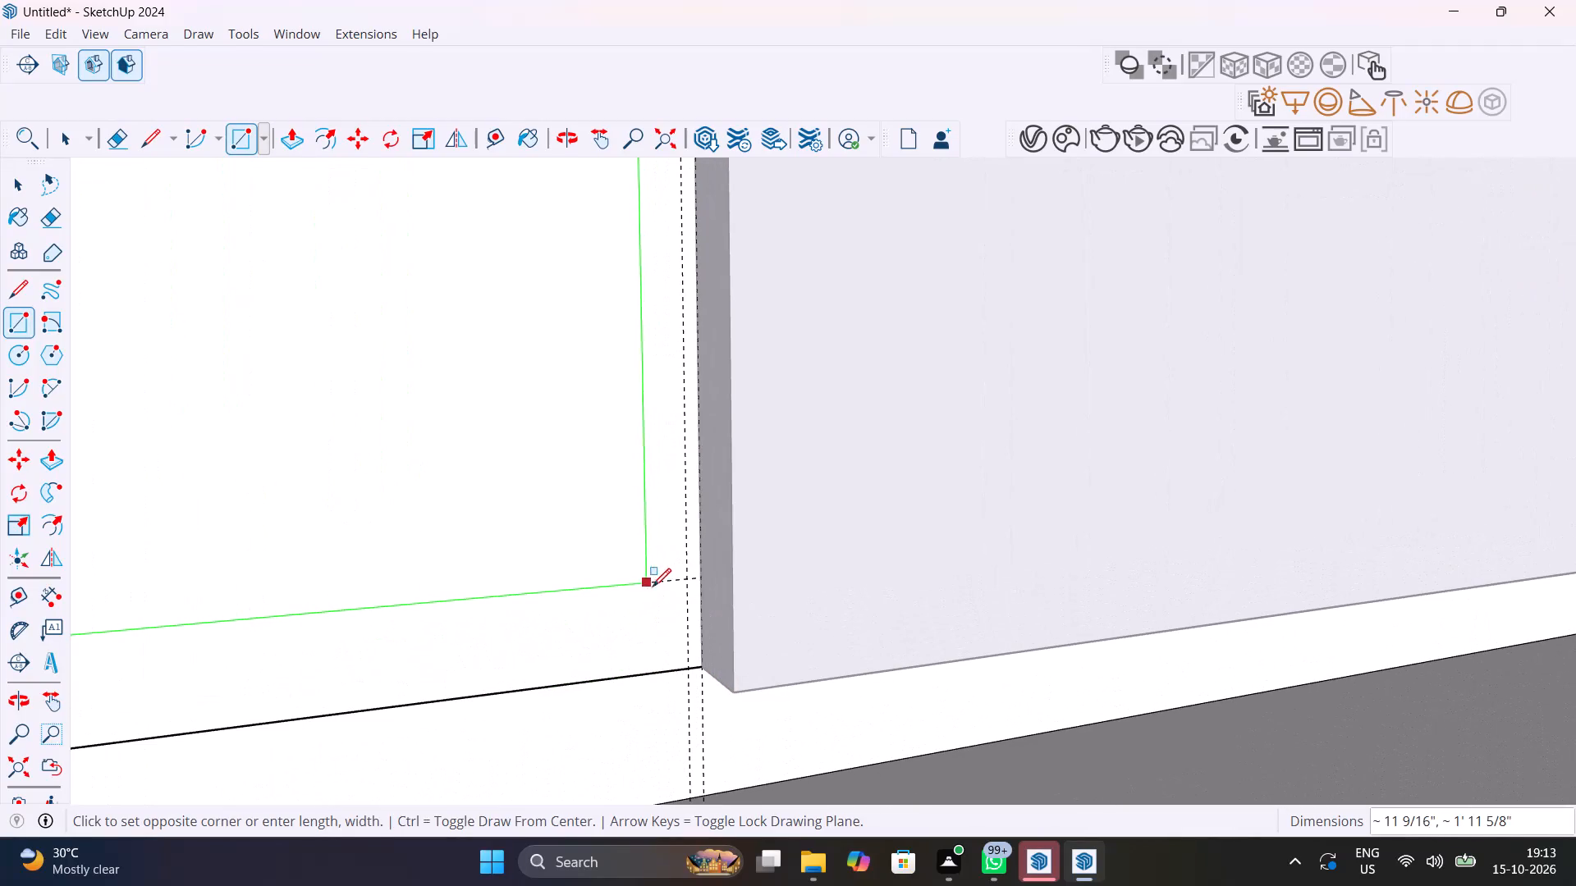
click(685, 582)
scroll(677, 589, down, 17)
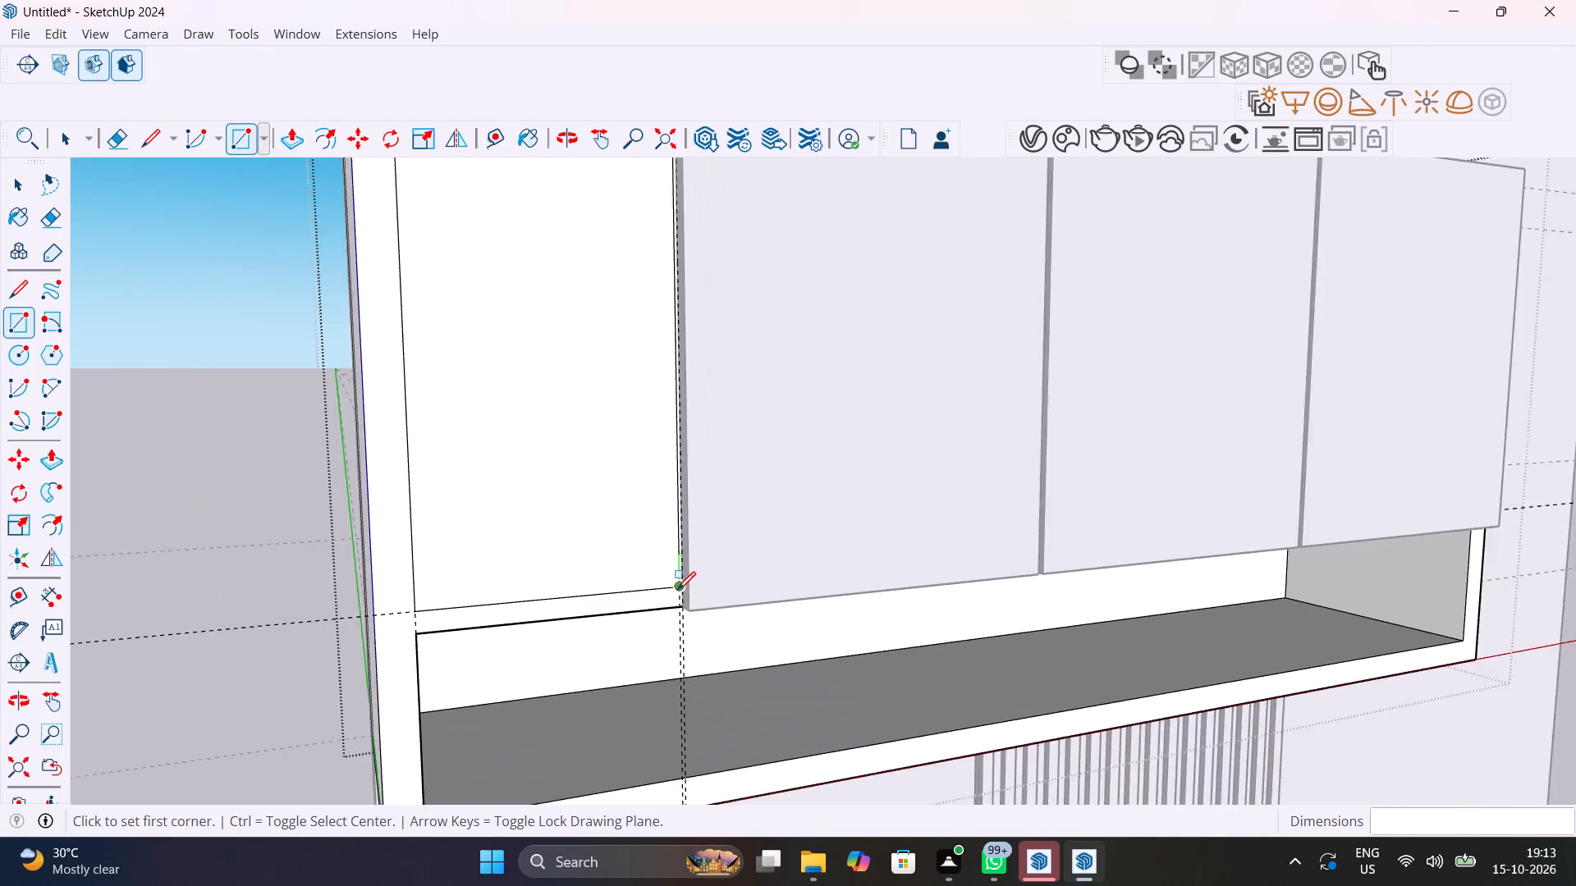
scroll(677, 590, down, 13)
key(space)
Push/Pull the side bay rectangle 1'4" inward to hollow out the bay, and close the cabinet group.
click(639, 541)
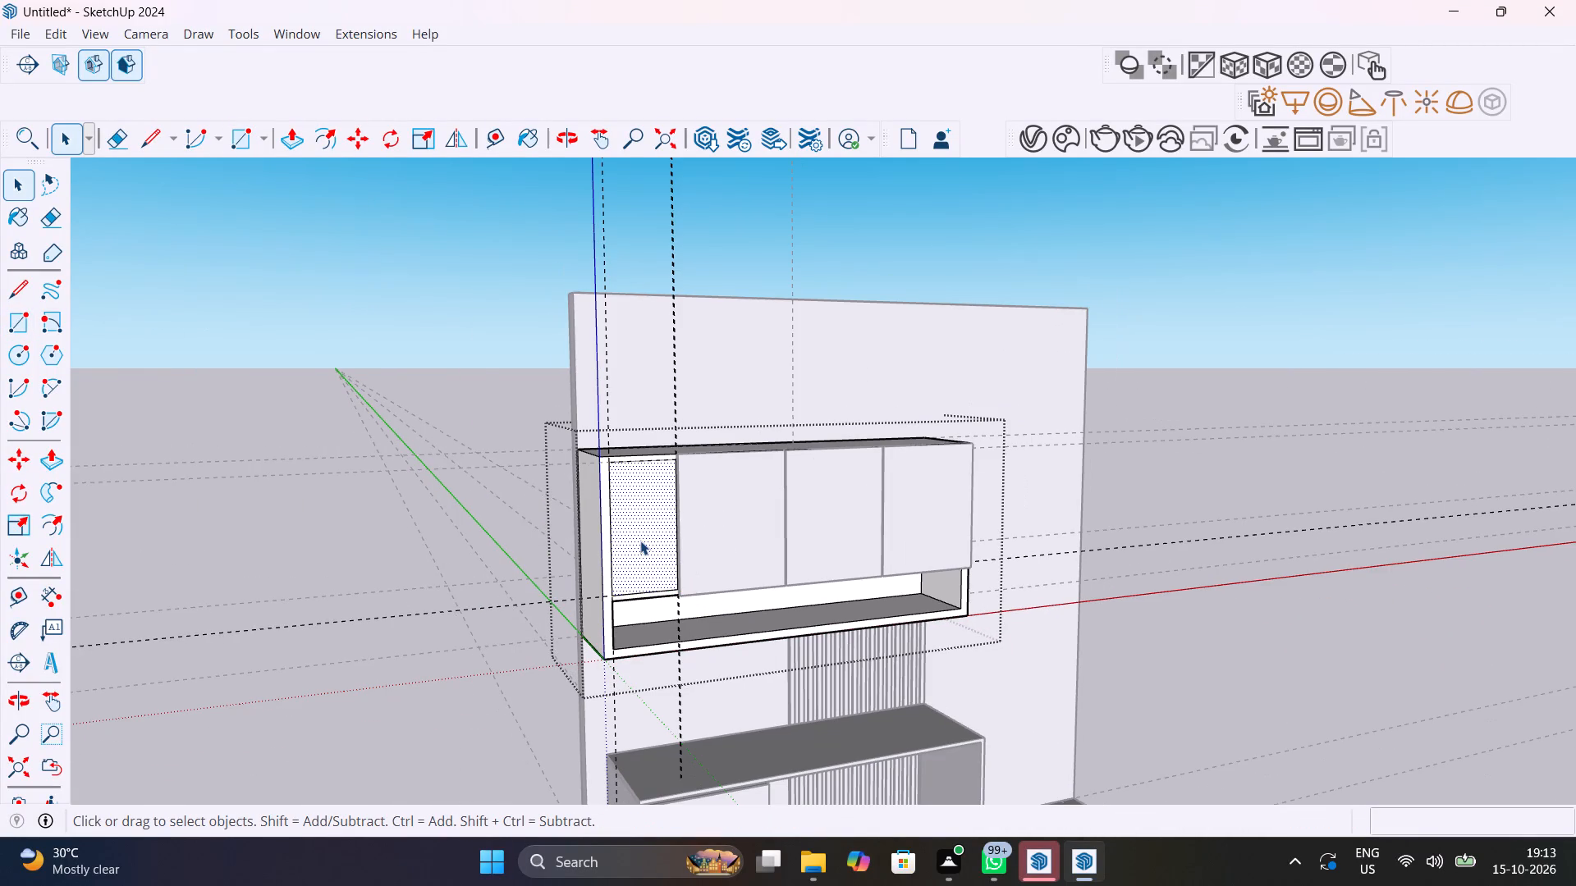
key(p)
click(640, 541)
middle_drag(601, 527, 735, 594)
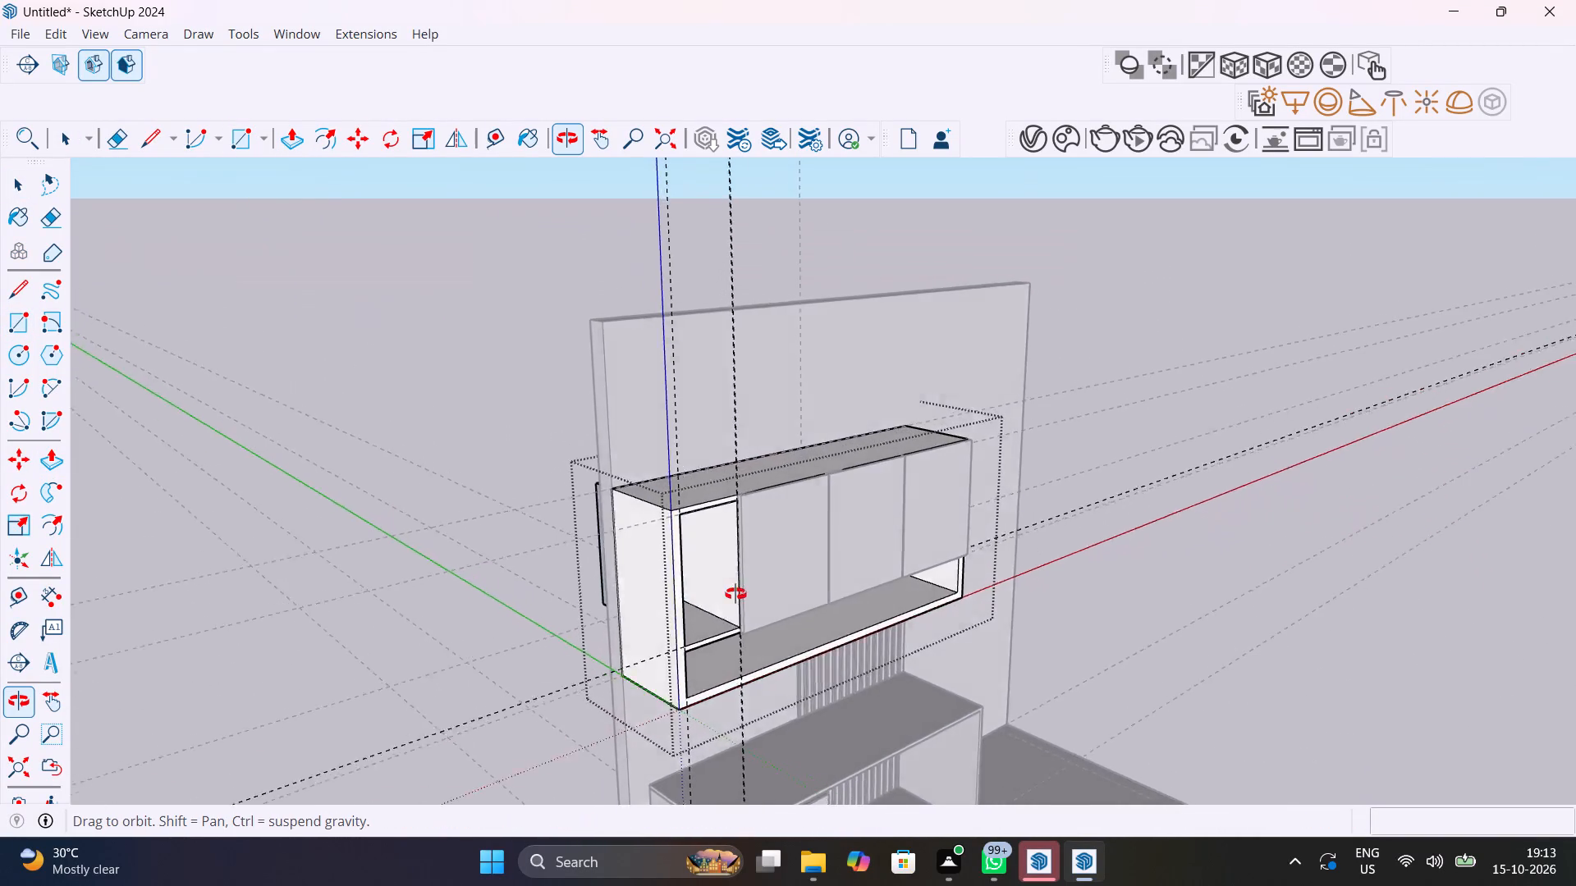
middle_drag(735, 594, 868, 572)
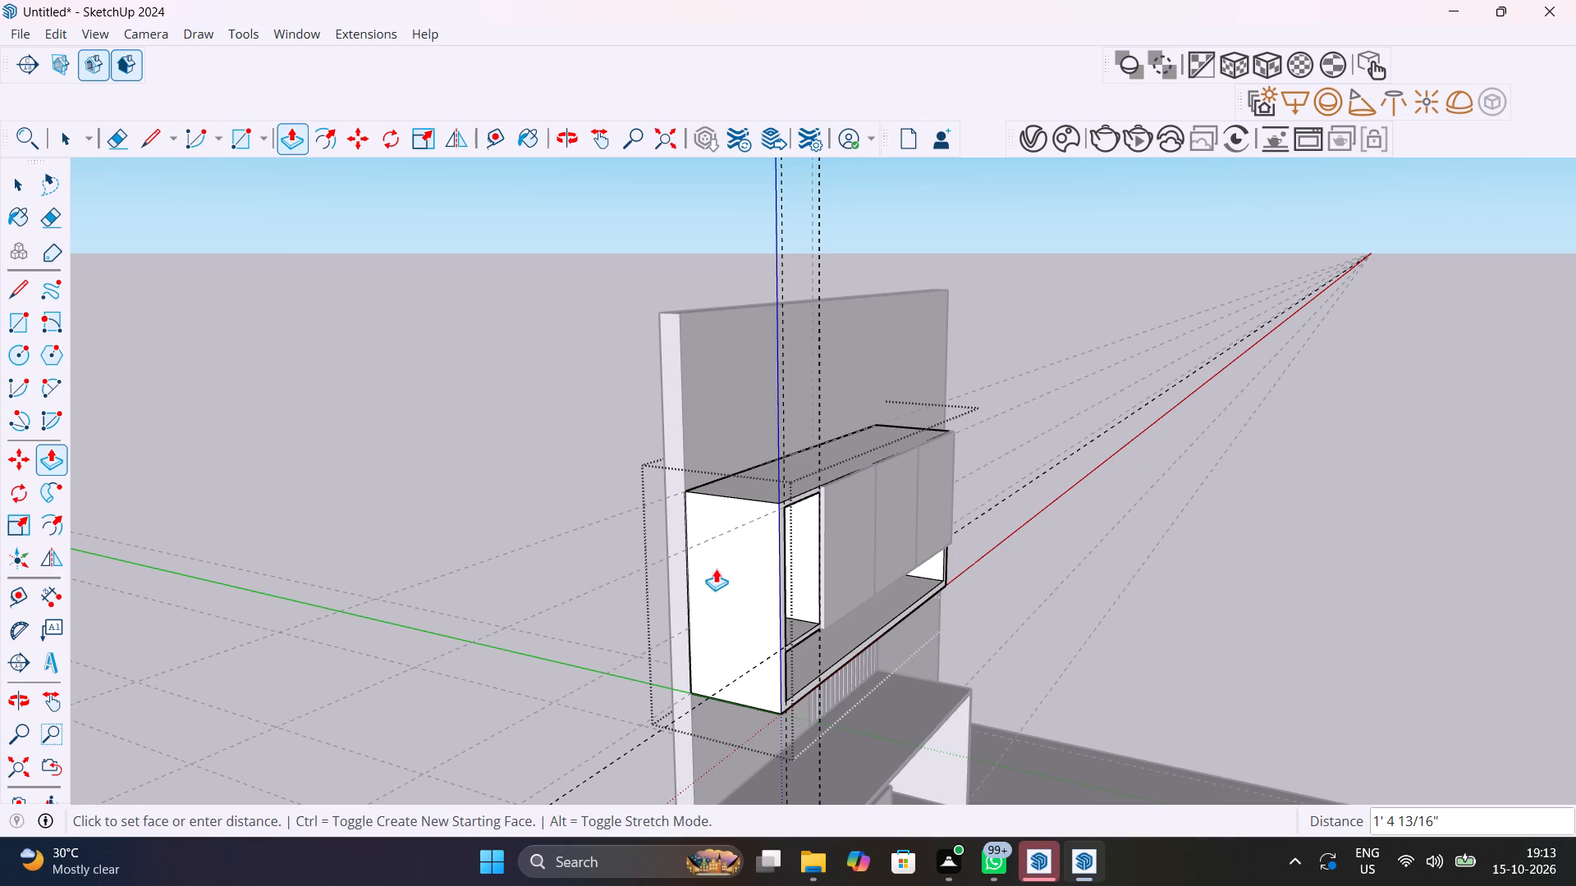
key(1)
text('4")
key(Return)
key(space)
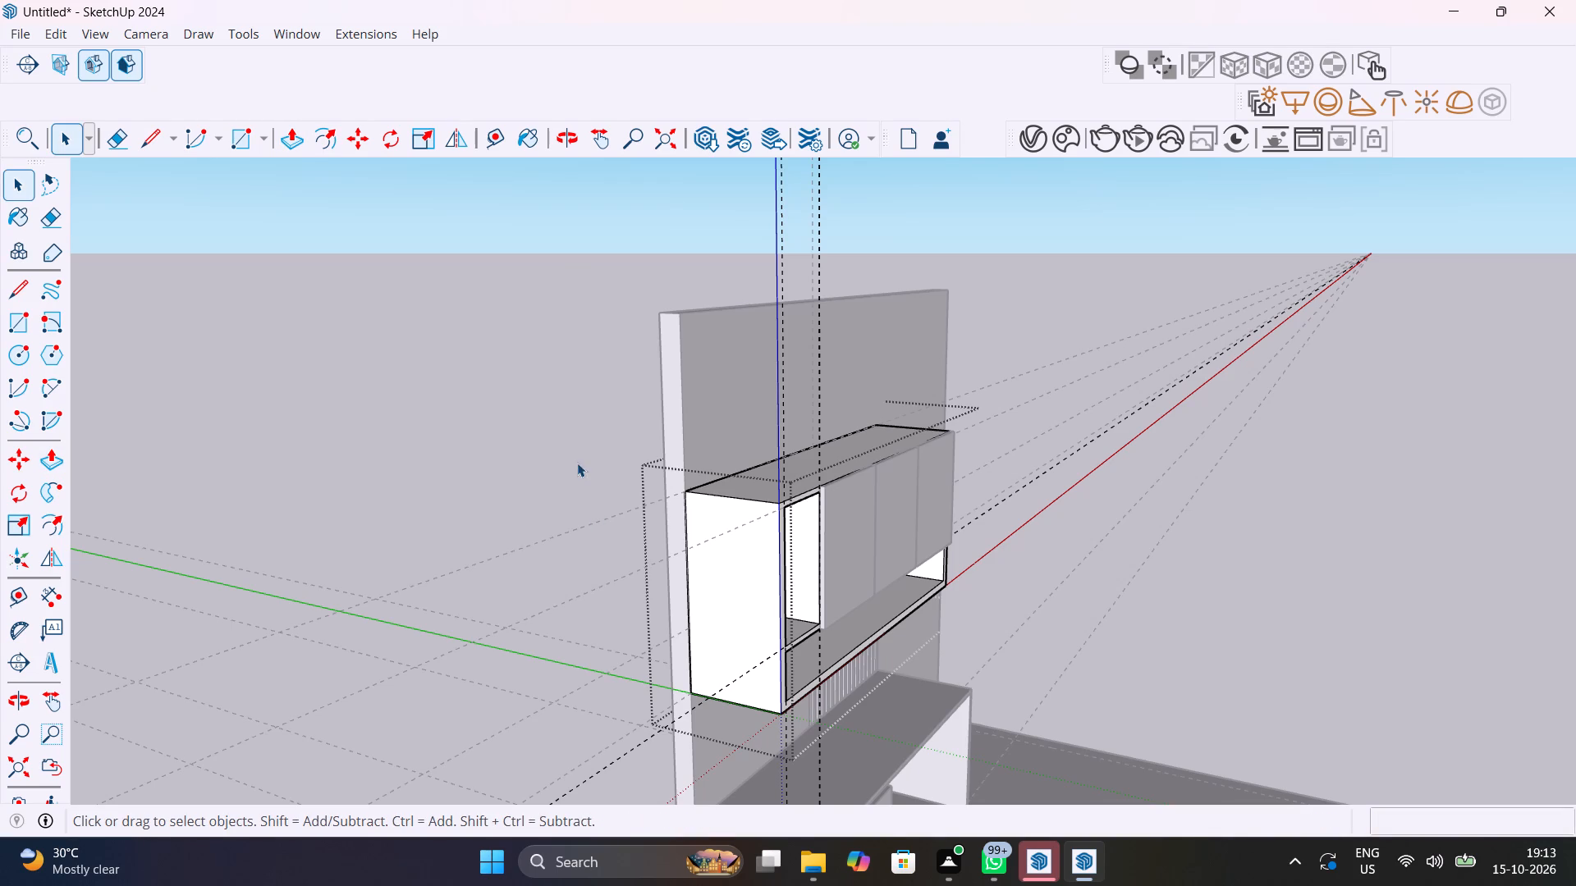
click(575, 457)
Draw a 1' by 1'4" rectangle covering the floor of the open side bay.
middle_drag(665, 538, 305, 533)
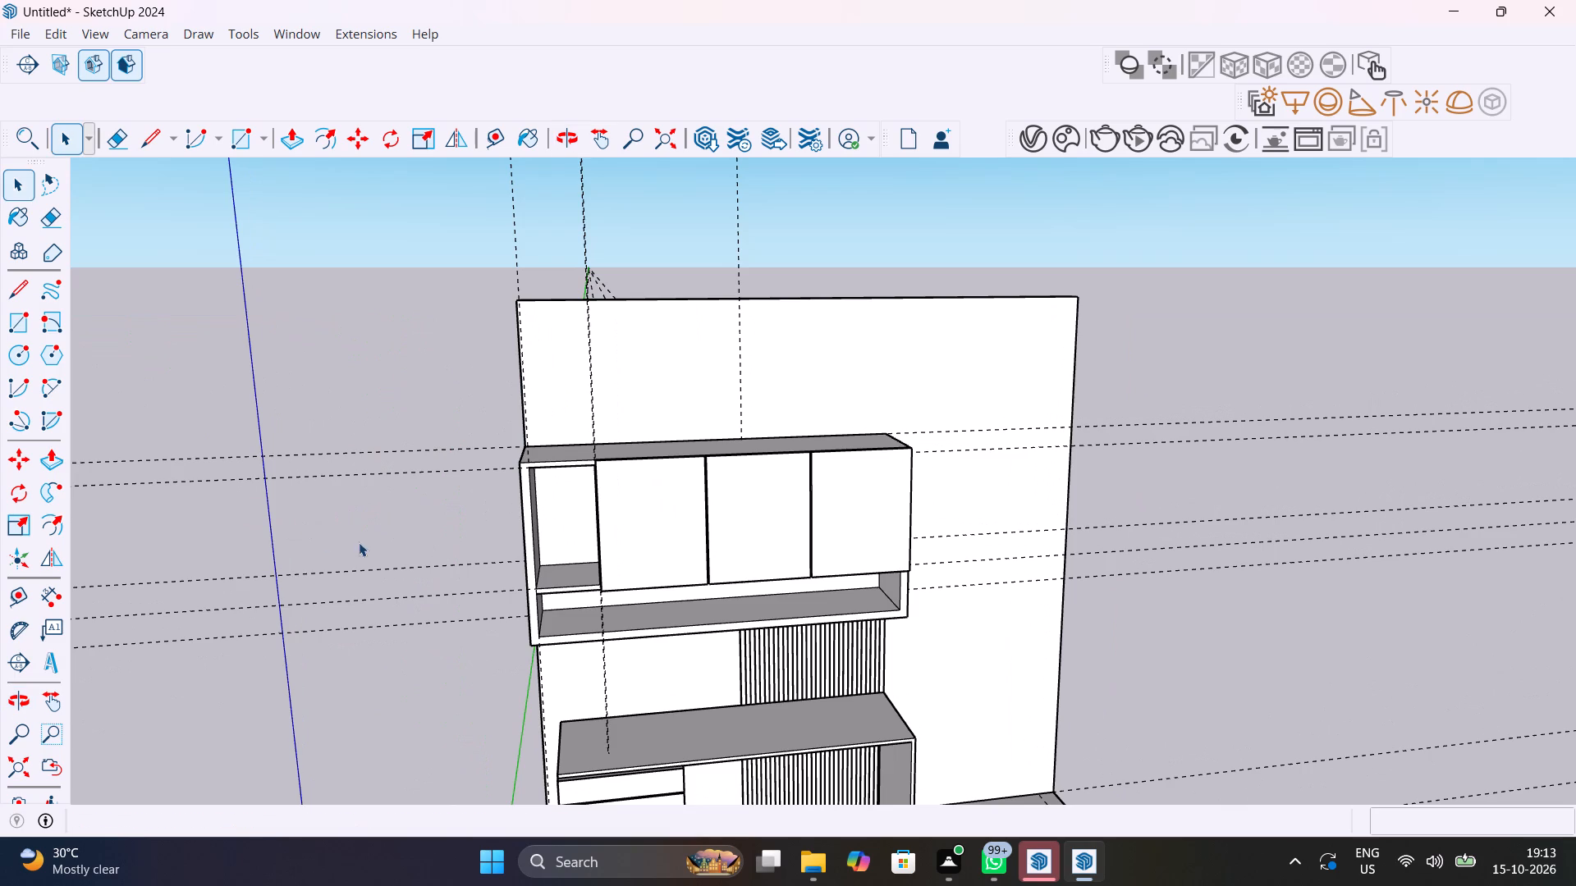
scroll(546, 600, up, 10)
middle_drag(597, 589, 601, 688)
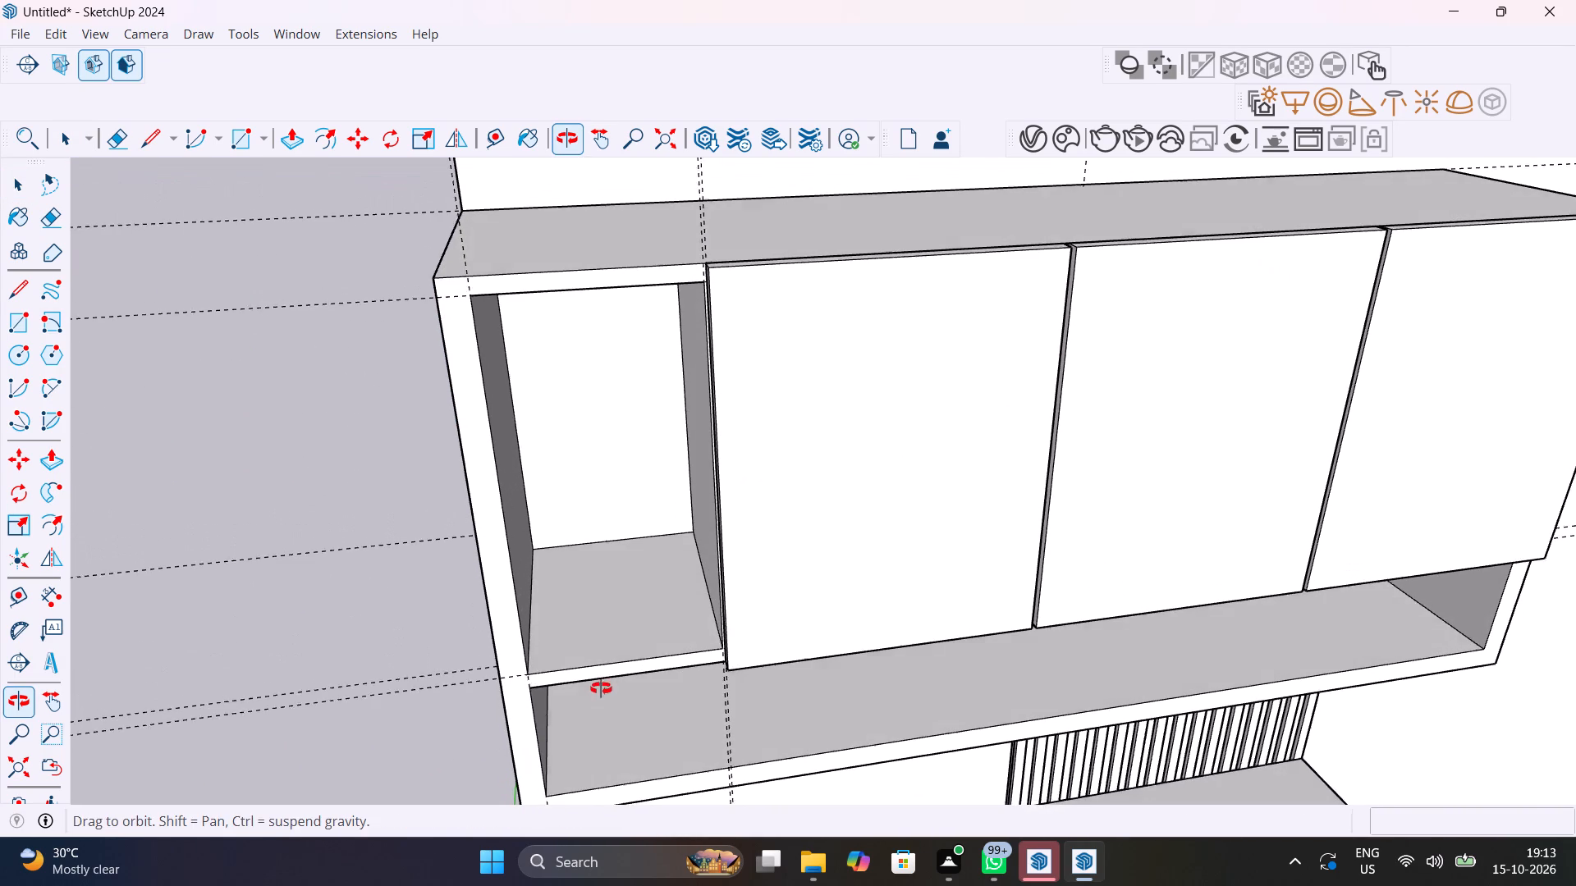
middle_drag(601, 688, 601, 692)
key(r)
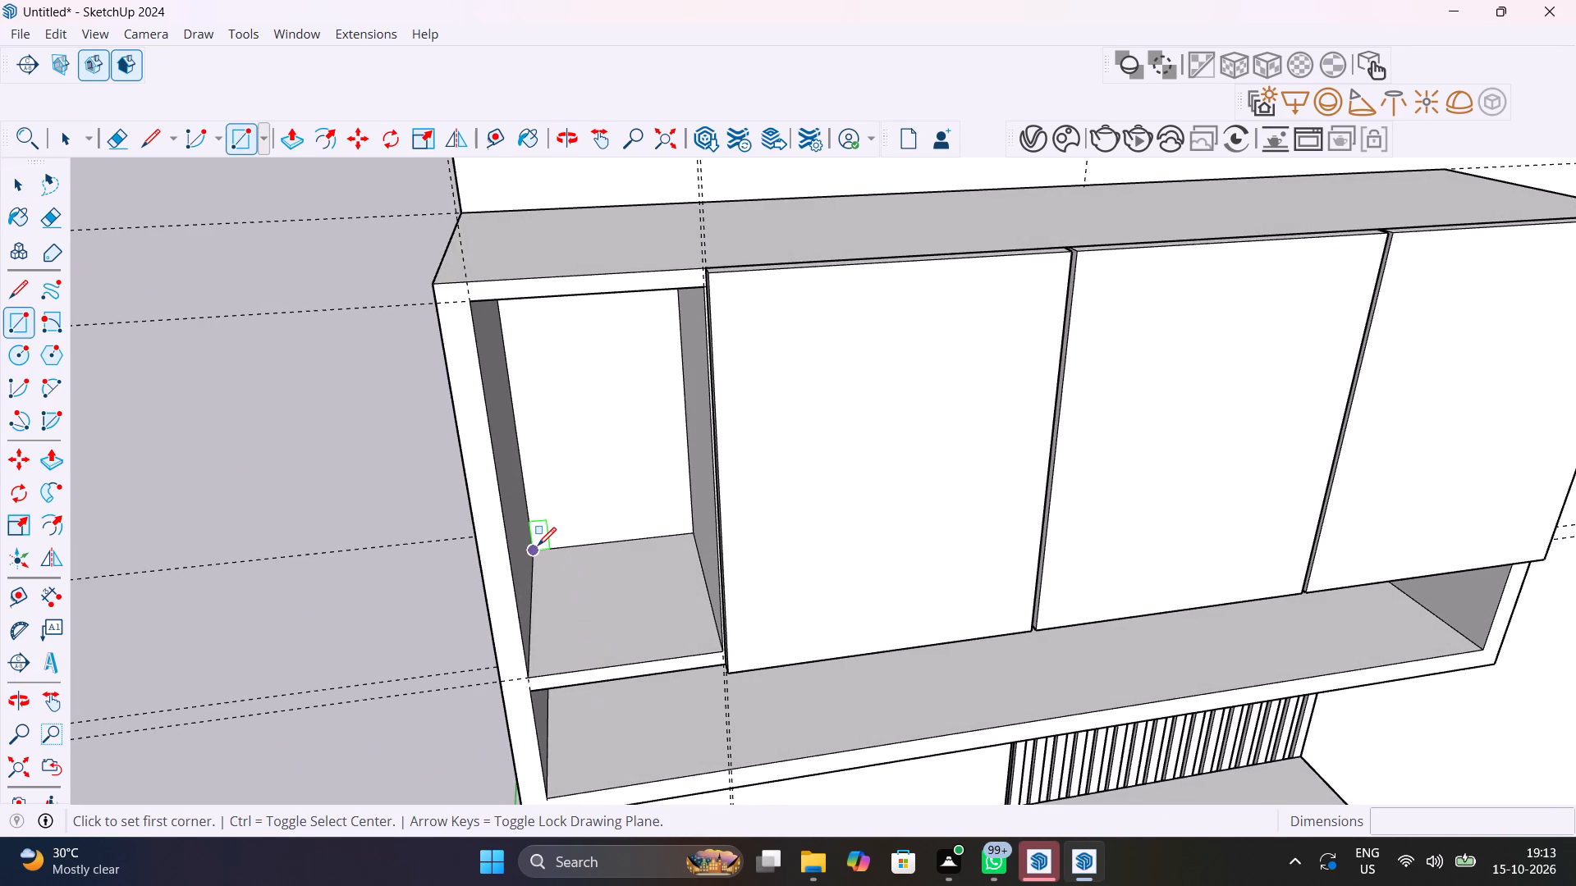
scroll(538, 546, up, 7)
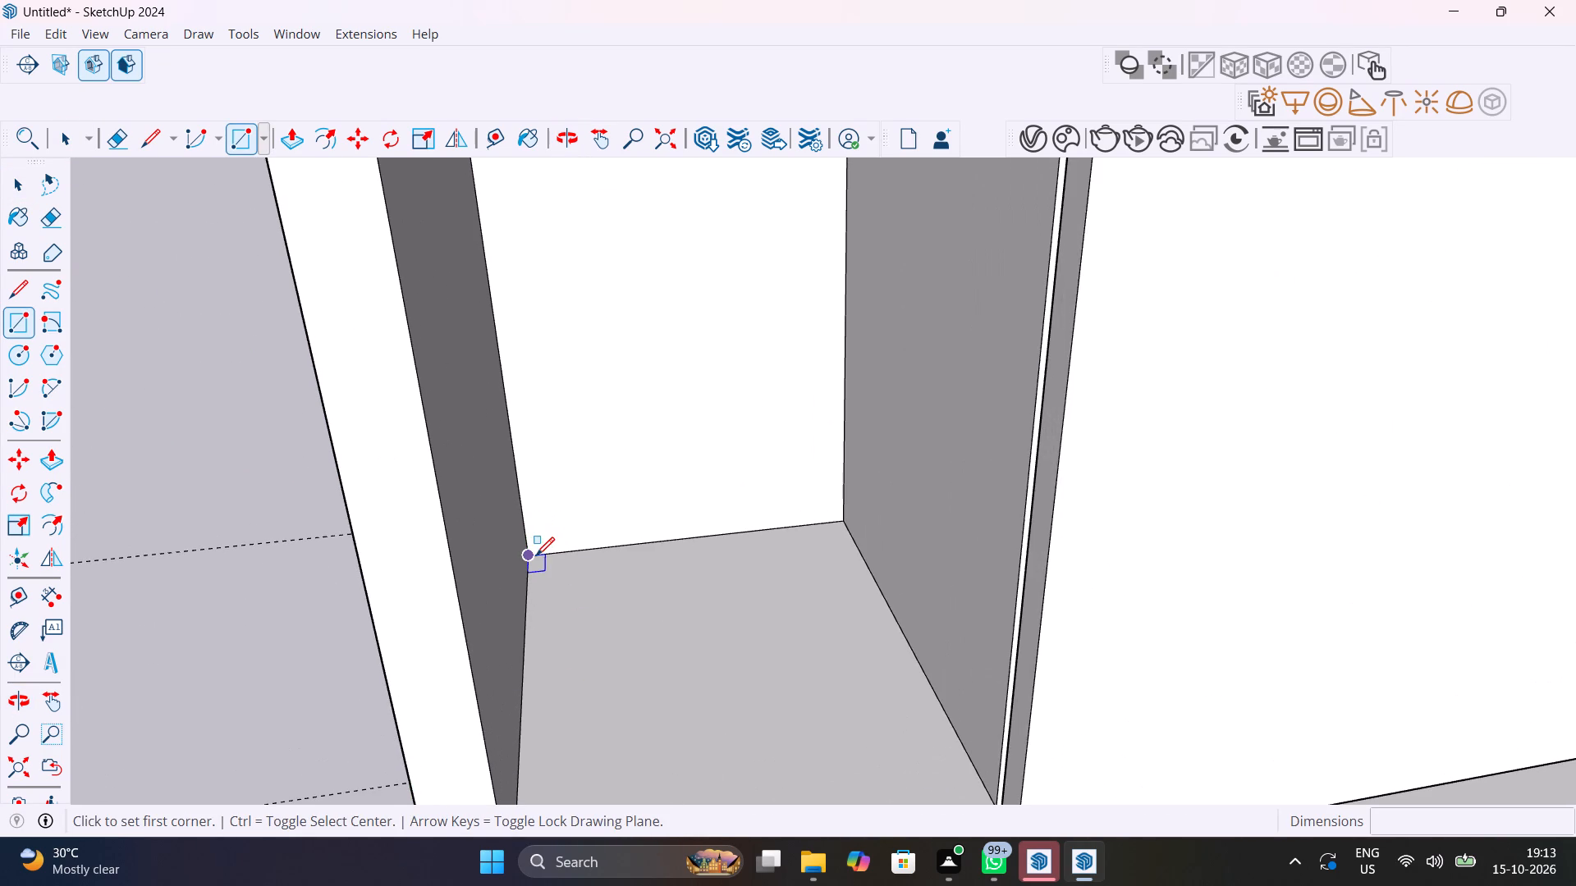
click(536, 555)
scroll(593, 604, down, 10)
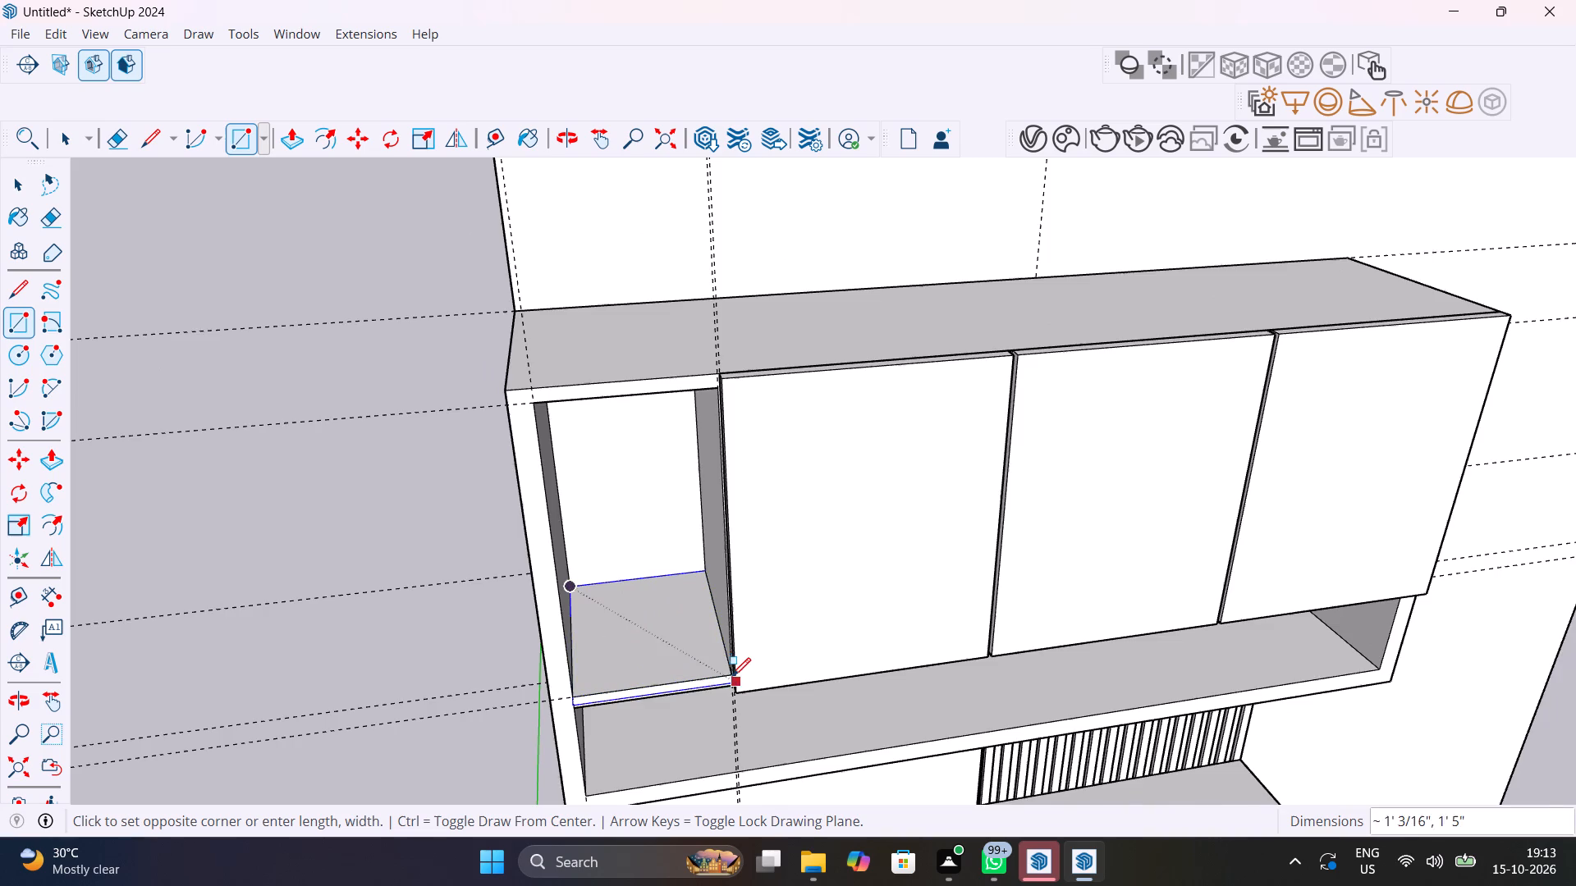
scroll(732, 676, up, 9)
click(726, 667)
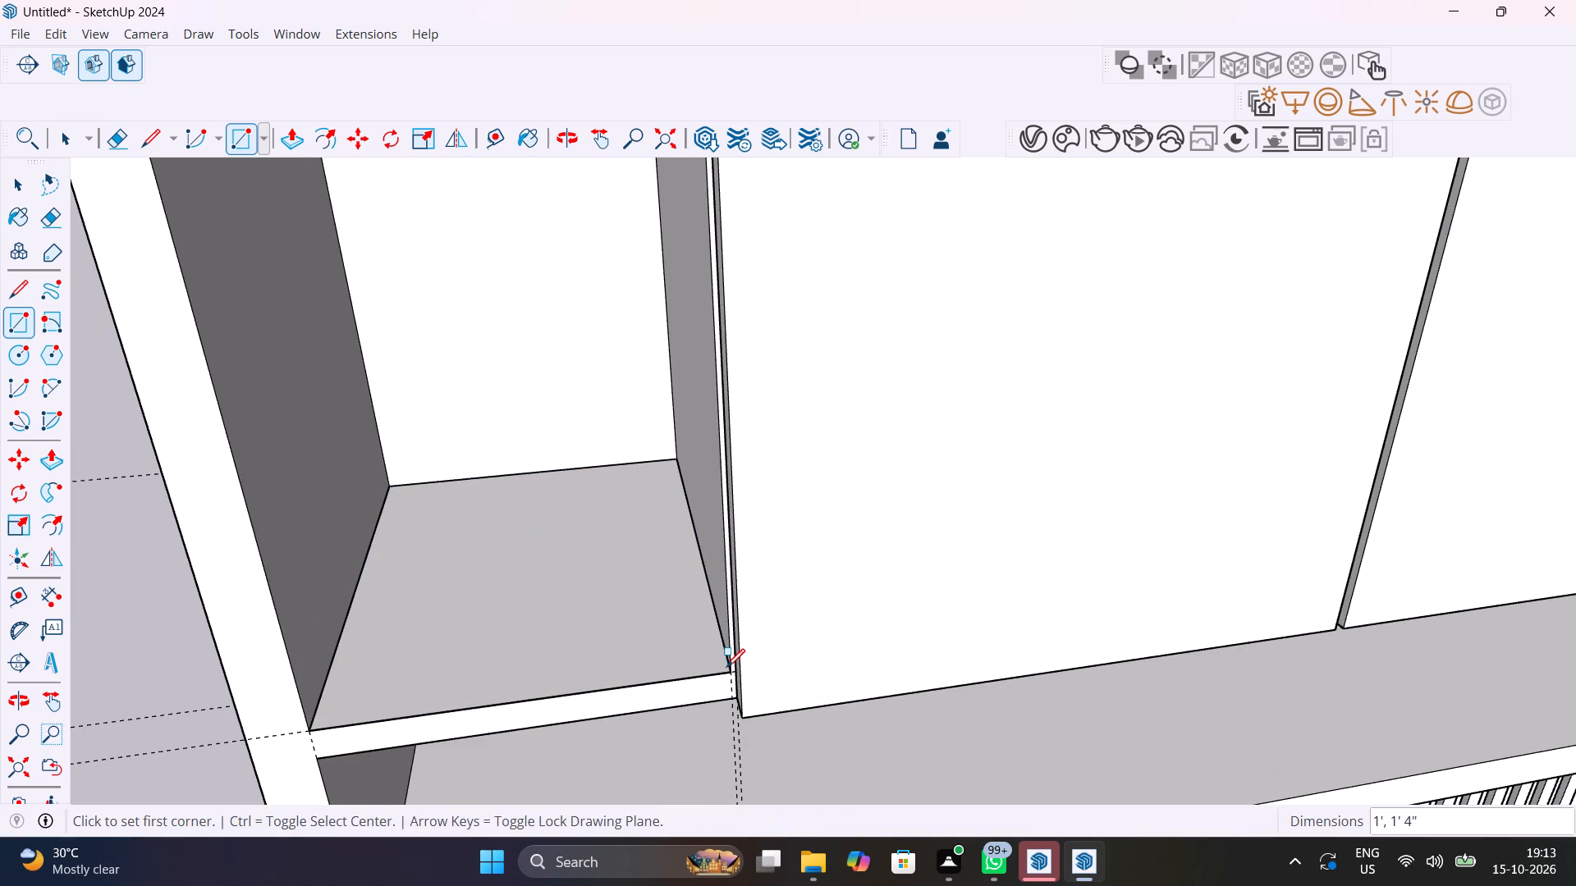
key(space)
Push/Pull the rectangle on the bay floor 1" upward to form a shelf board.
key(p)
click(687, 614)
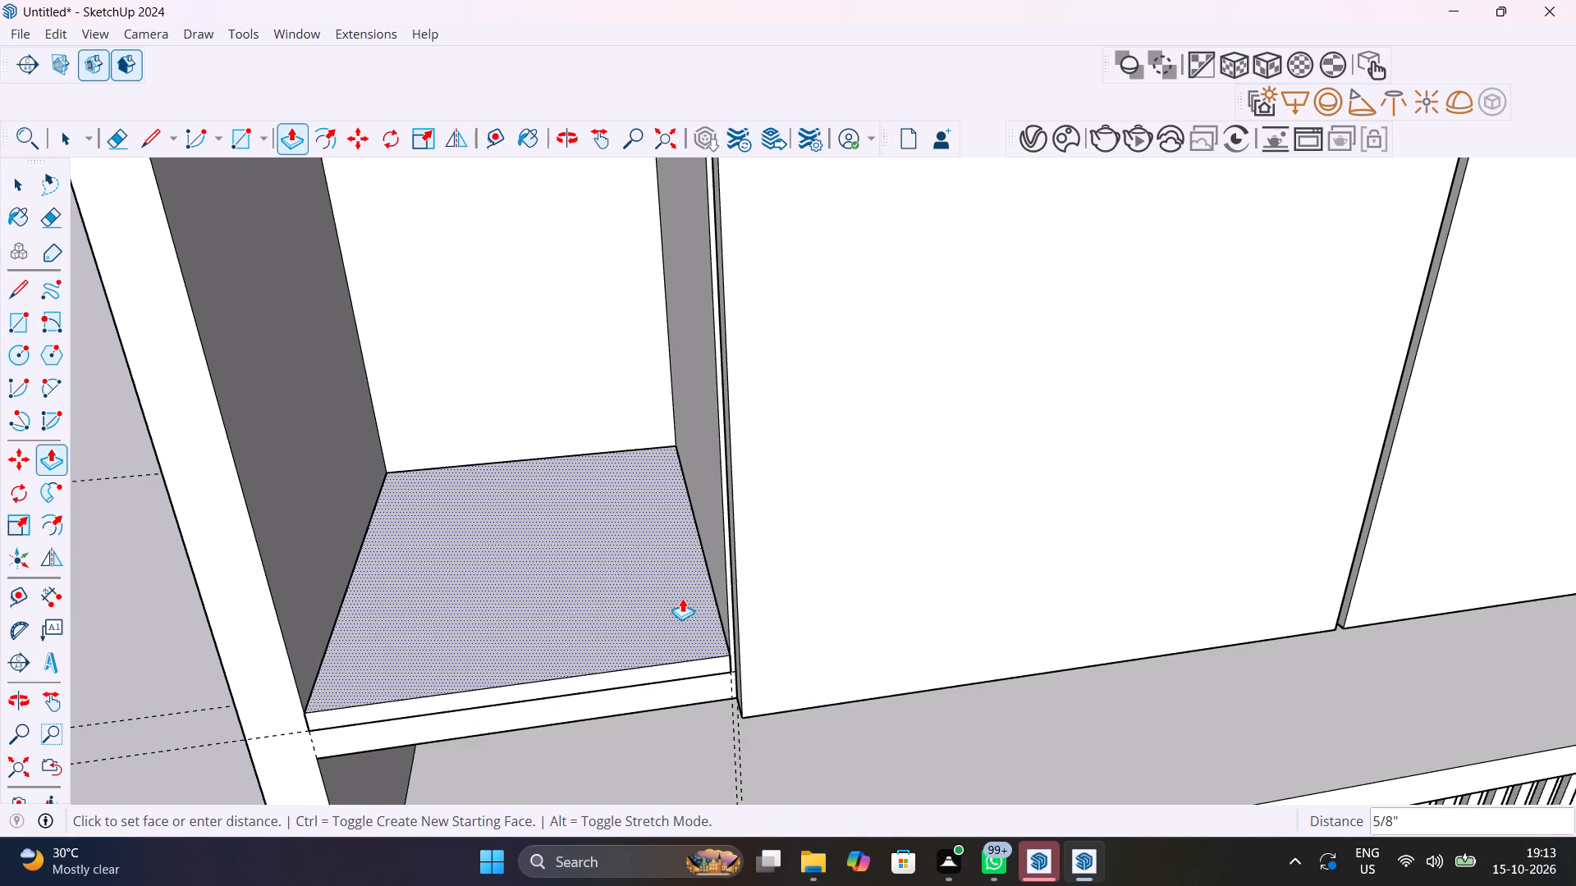
text(1")
key(Return)
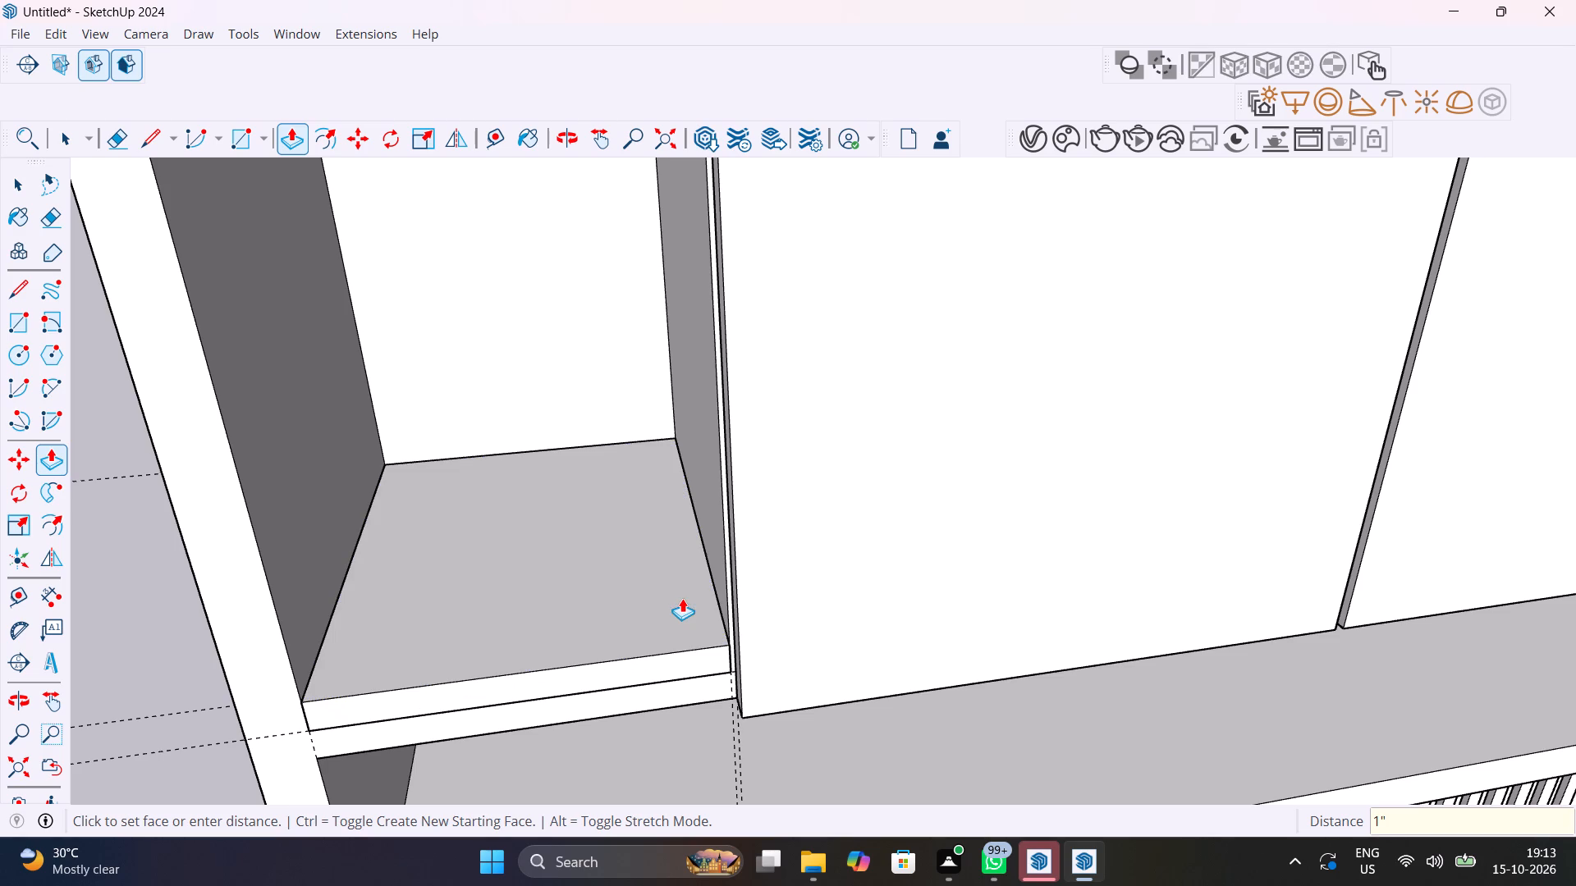
Make the whole shelf board in the side bay a group.
key(space)
triple_click(672, 647)
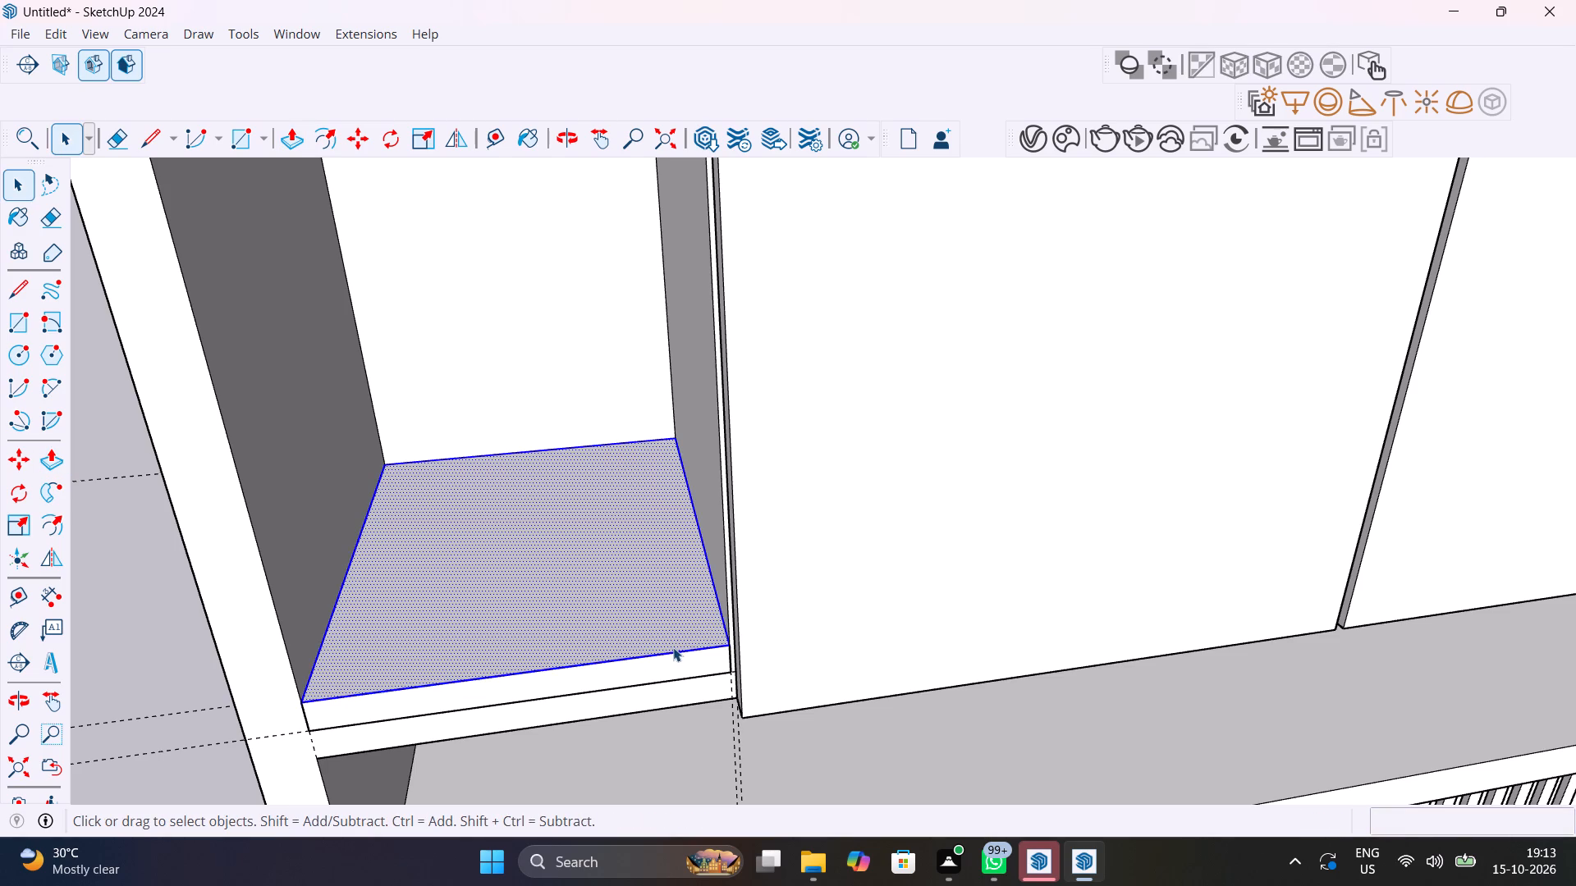
click(673, 647)
right_click(672, 647)
click(742, 304)
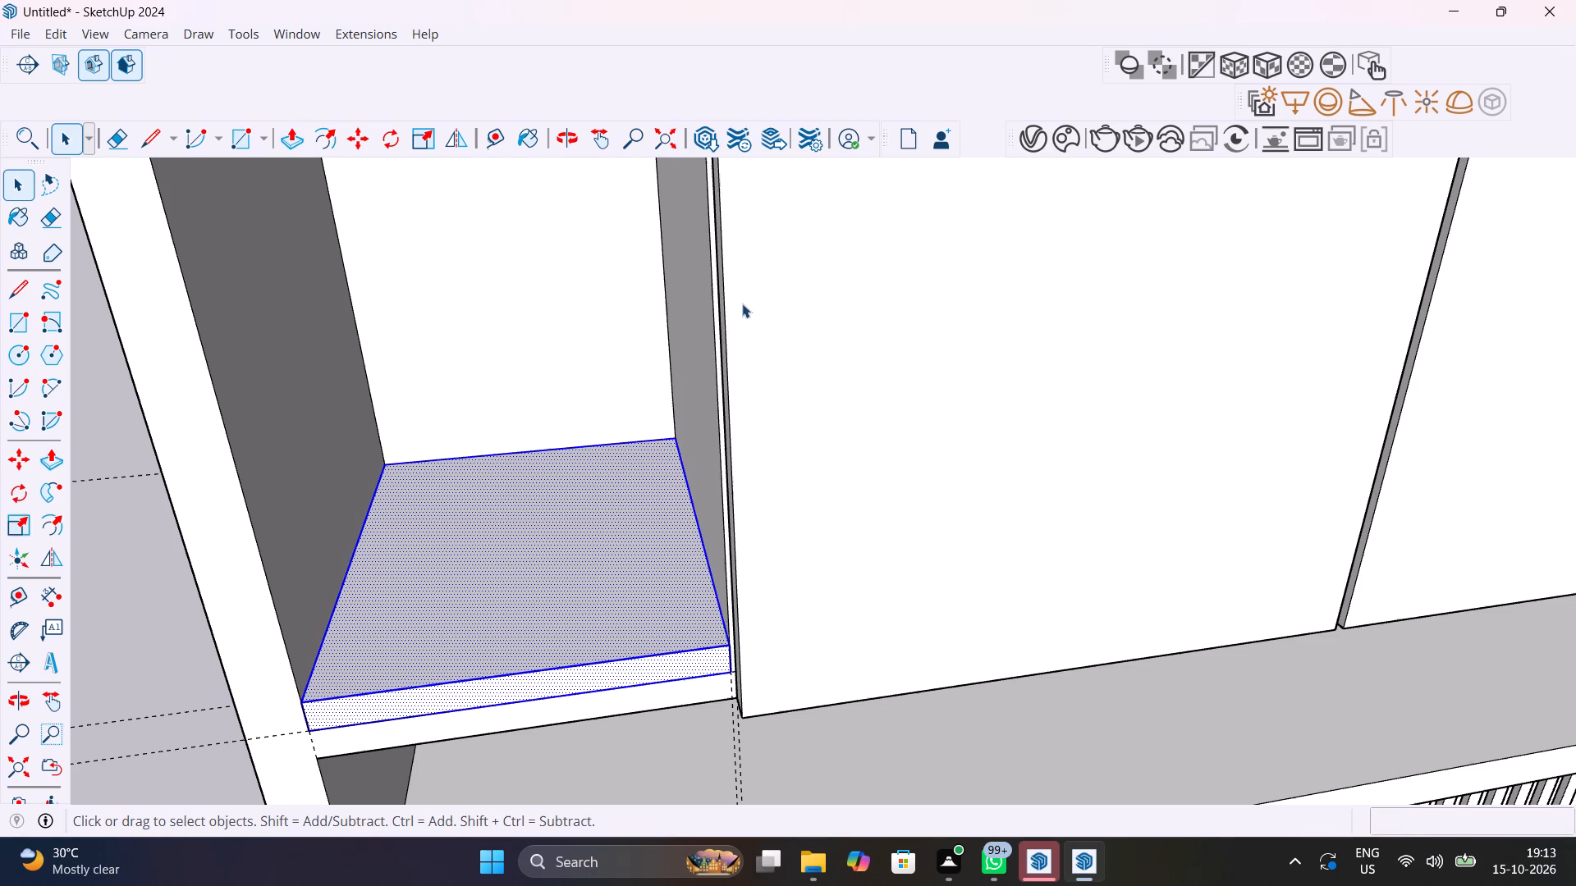
Copy the shelf board group from its front corner straight up to the top front corner of the side bay opening.
scroll(562, 488, down, 3)
scroll(460, 590, down, 1)
shift+middle_drag(460, 590, 460, 590)
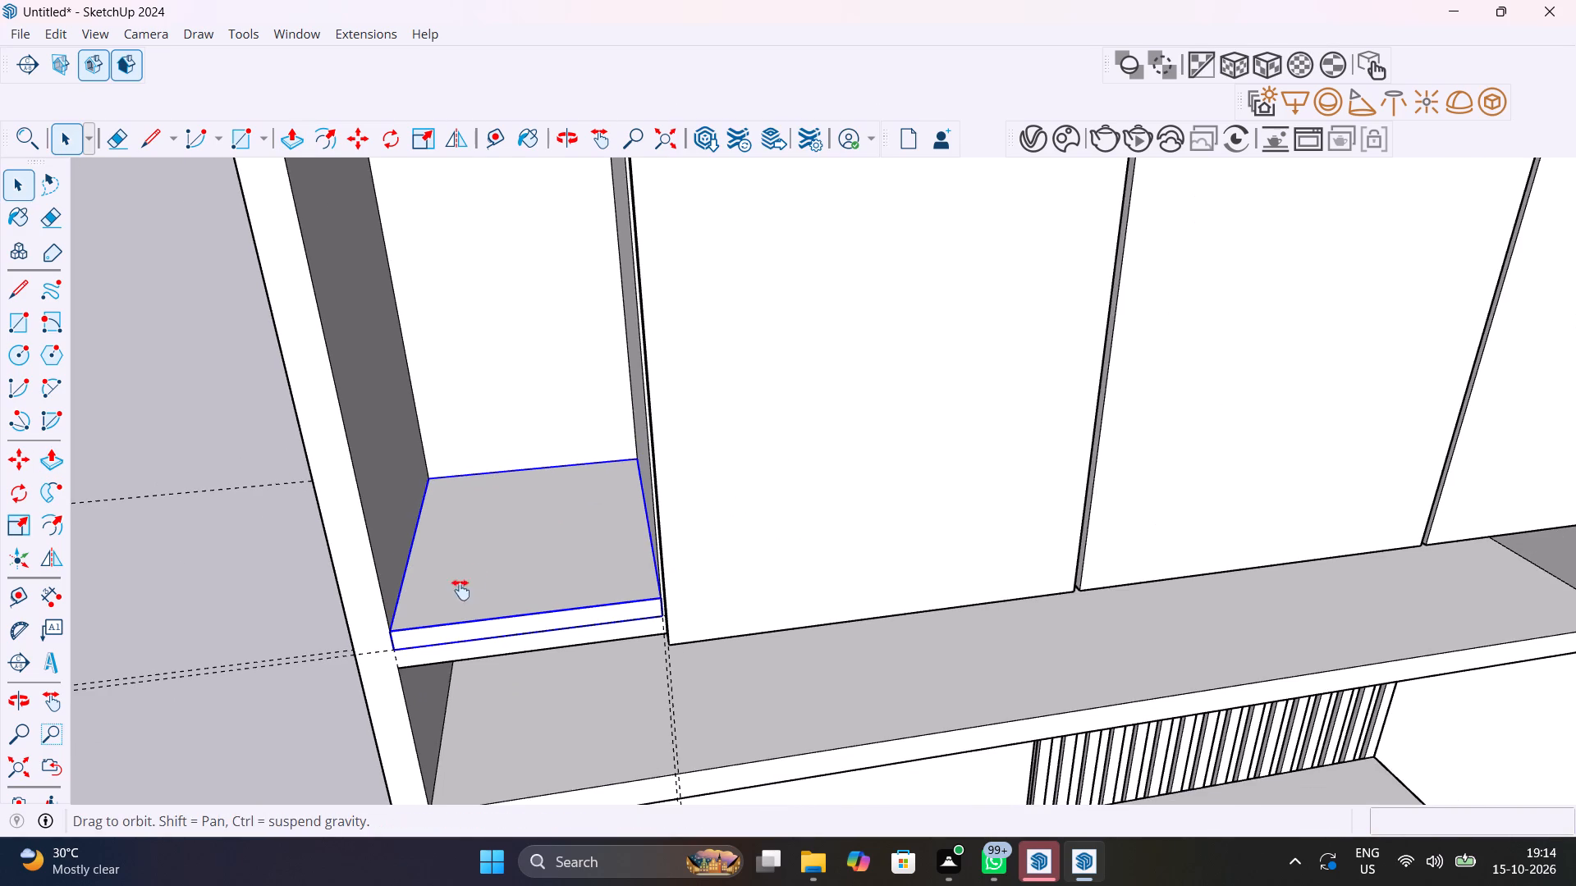
shift+middle_drag(460, 590, 648, 465)
middle_drag(644, 491, 607, 507)
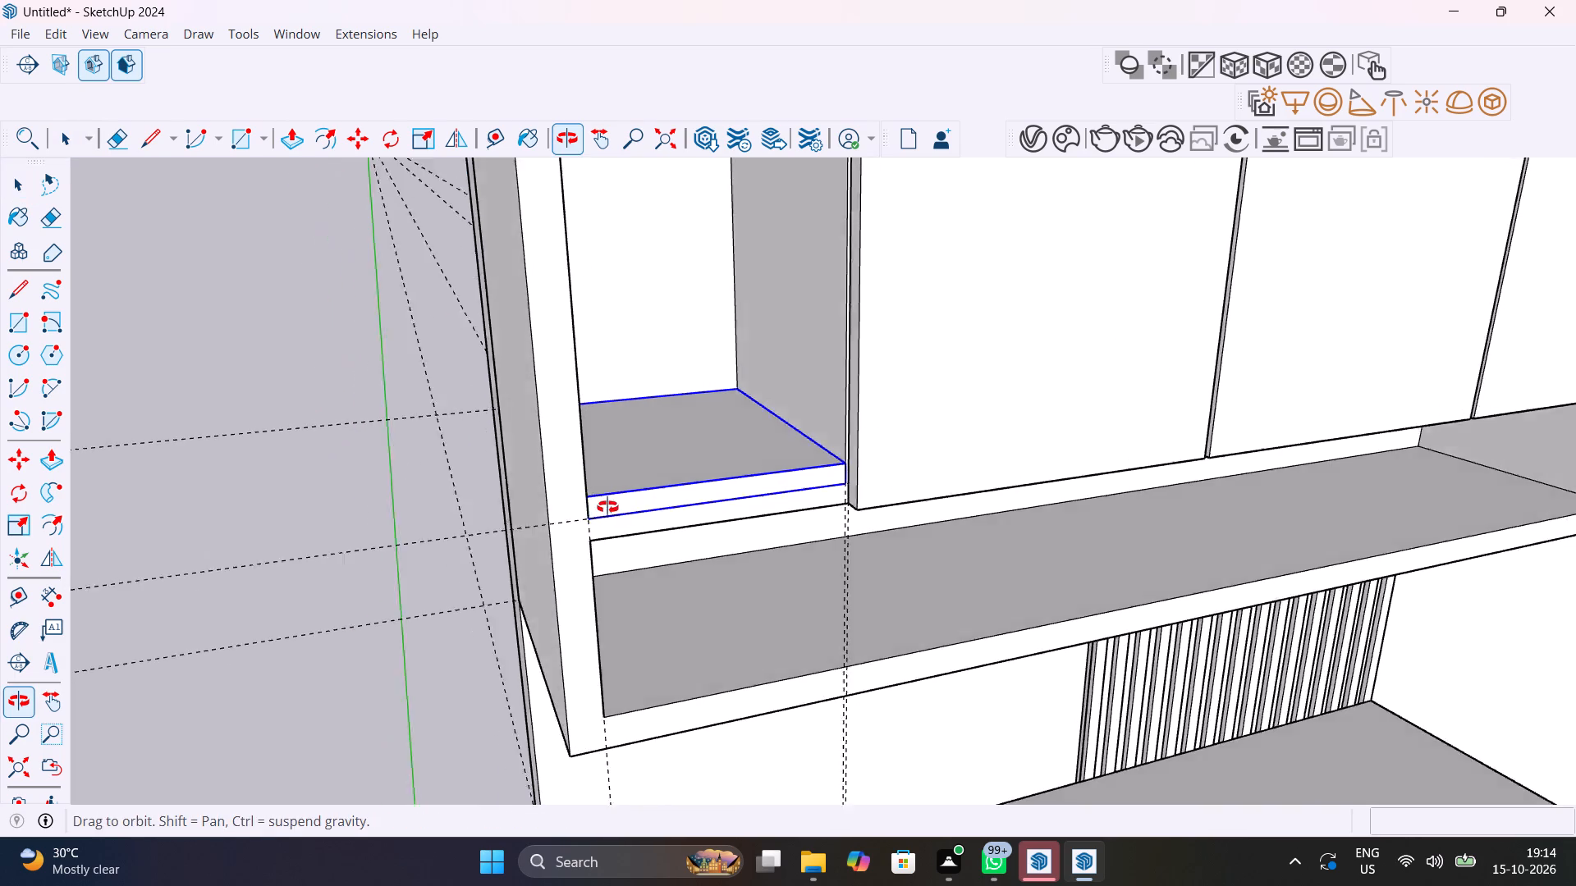
middle_drag(607, 507, 520, 549)
key(m)
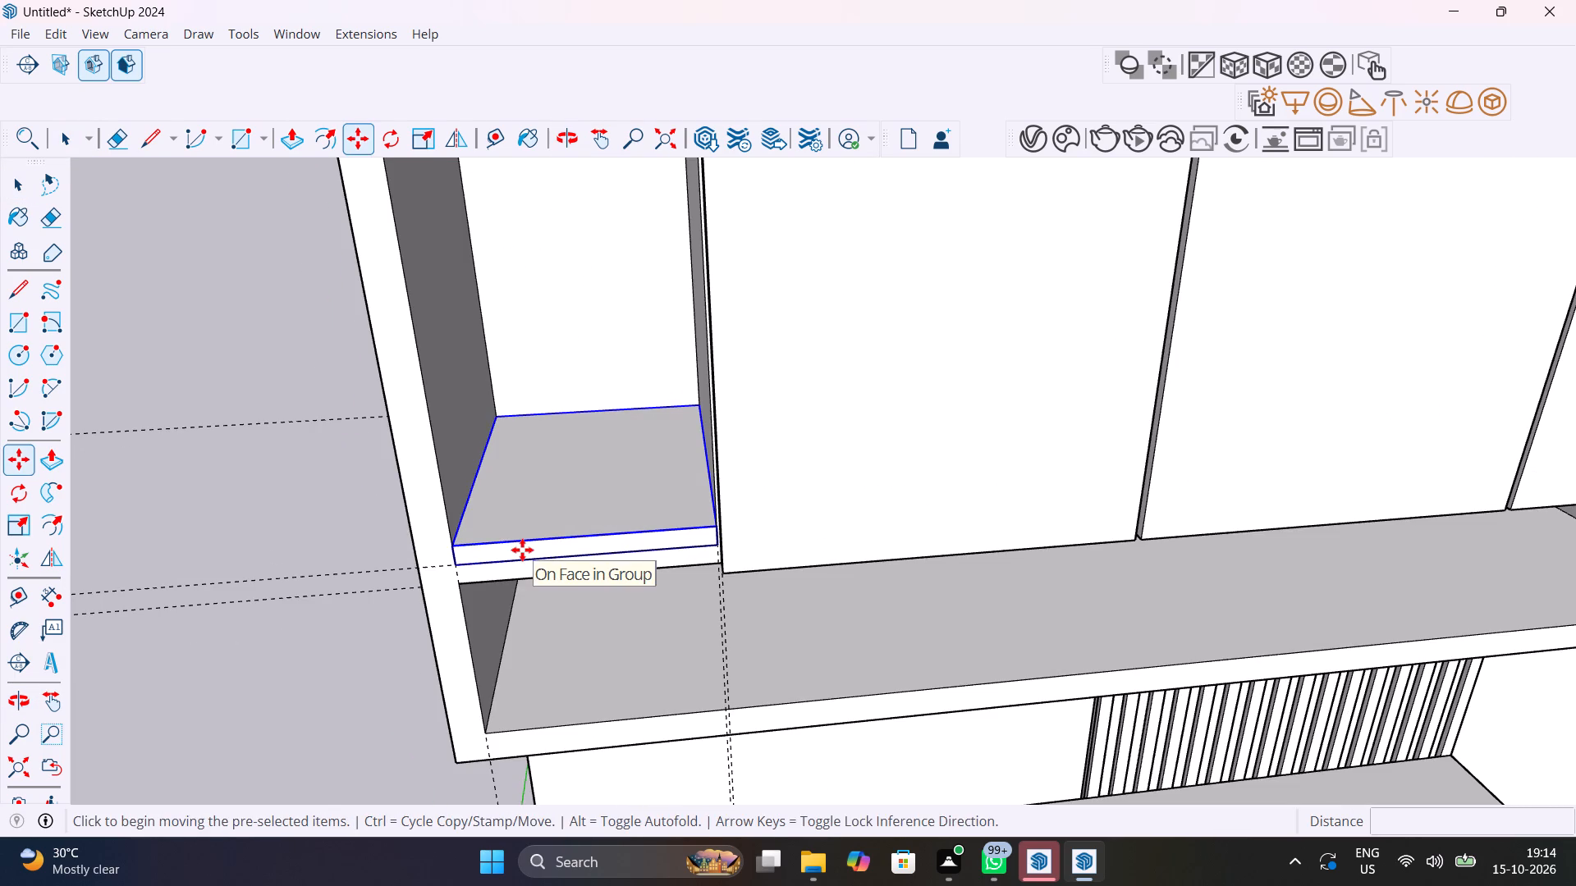
click(456, 546)
scroll(455, 482, down, 13)
scroll(429, 362, up, 5)
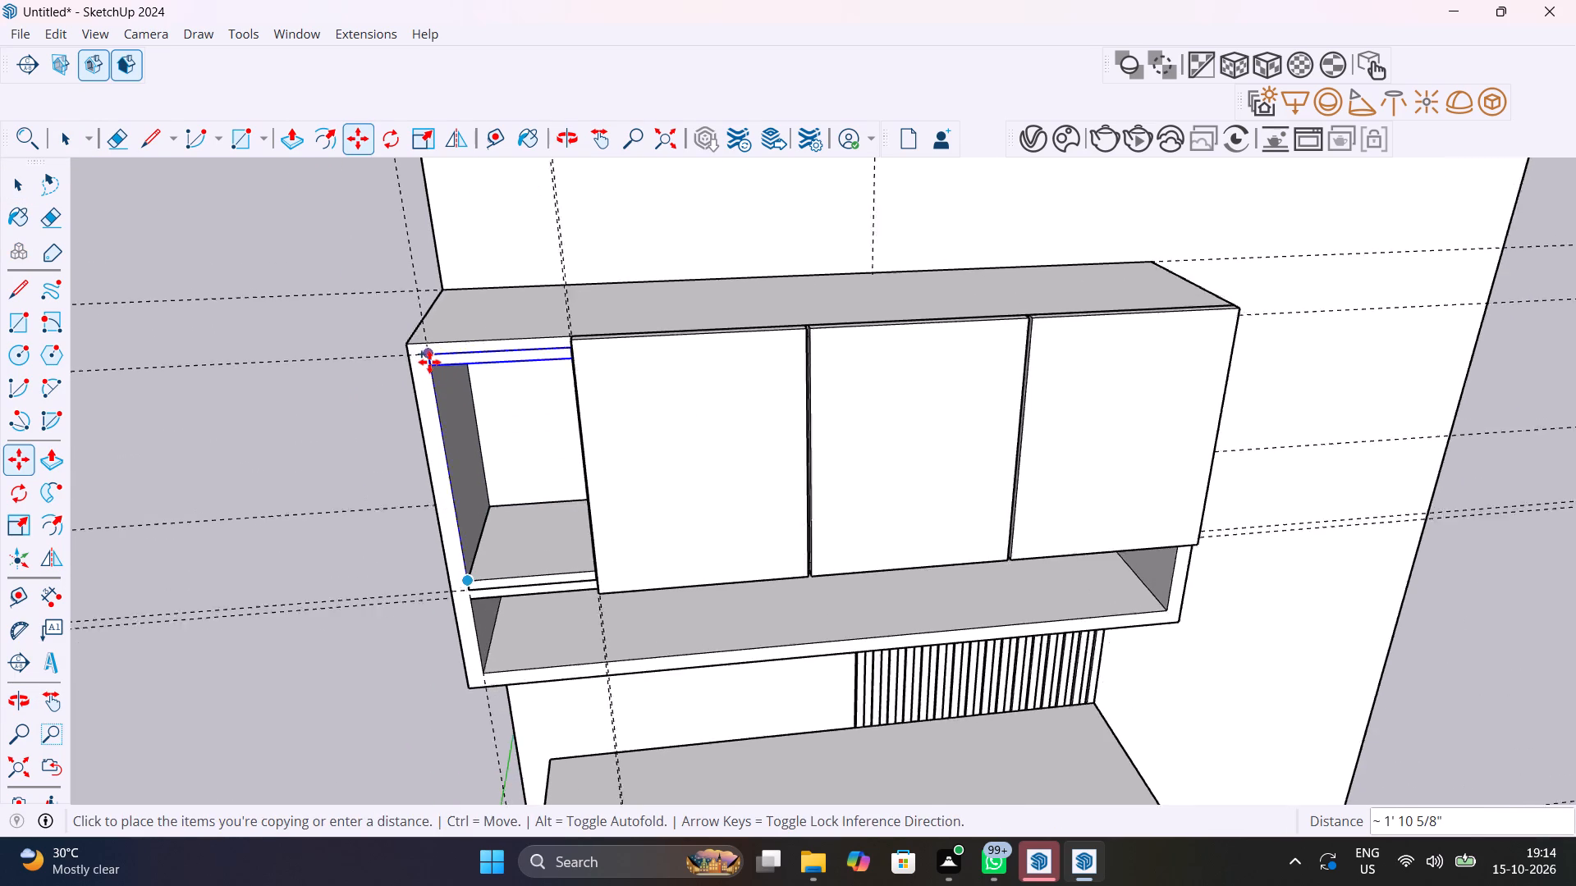
scroll(429, 362, up, 1)
middle_drag(429, 362, 470, 288)
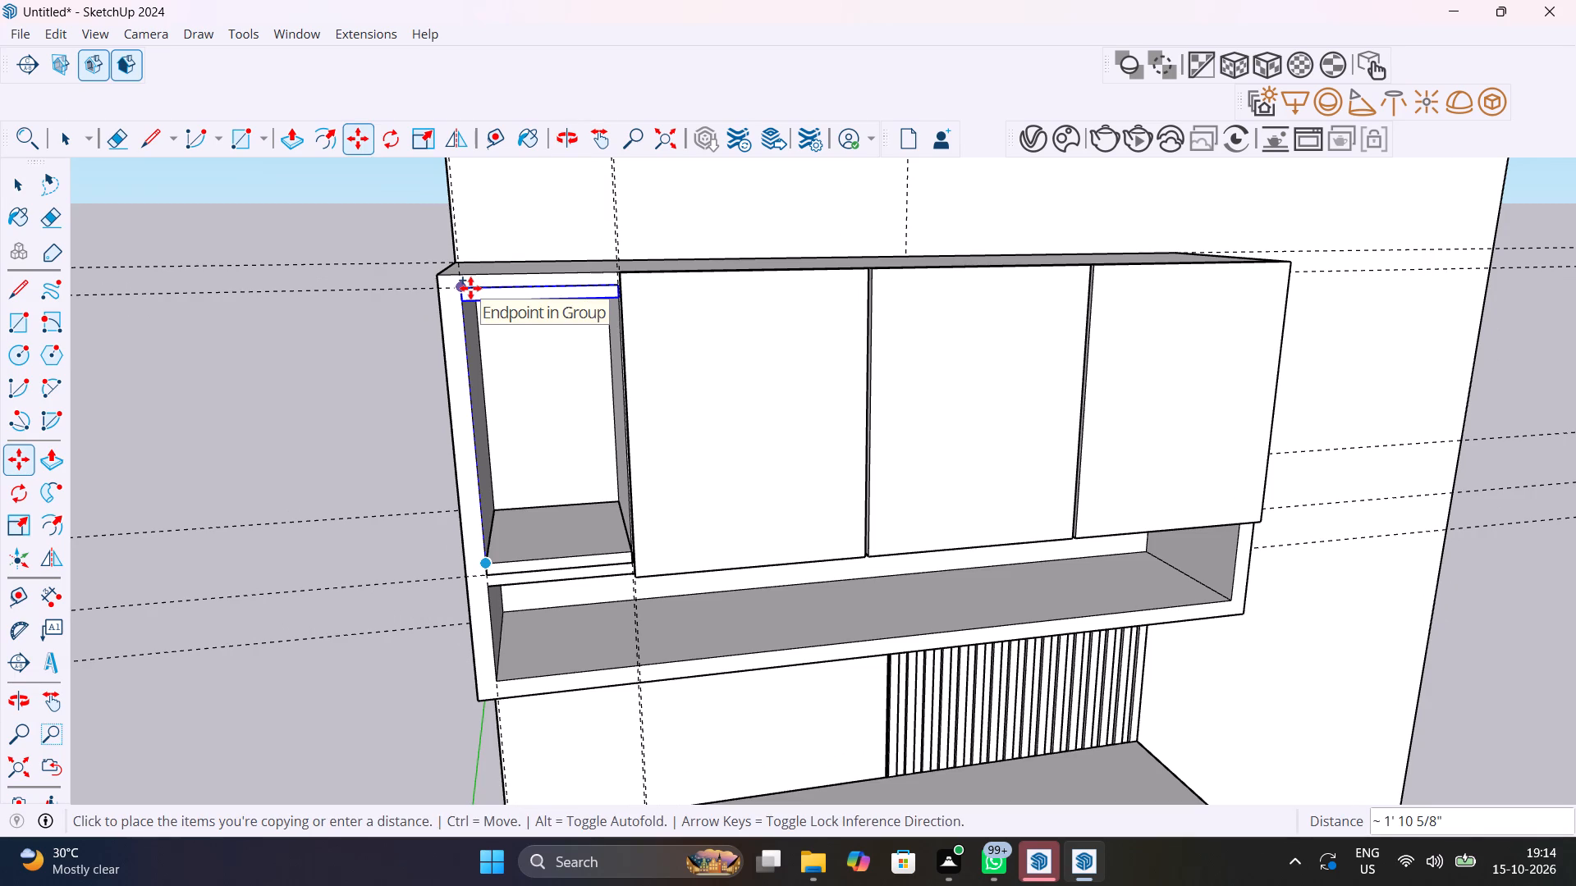
click(470, 288)
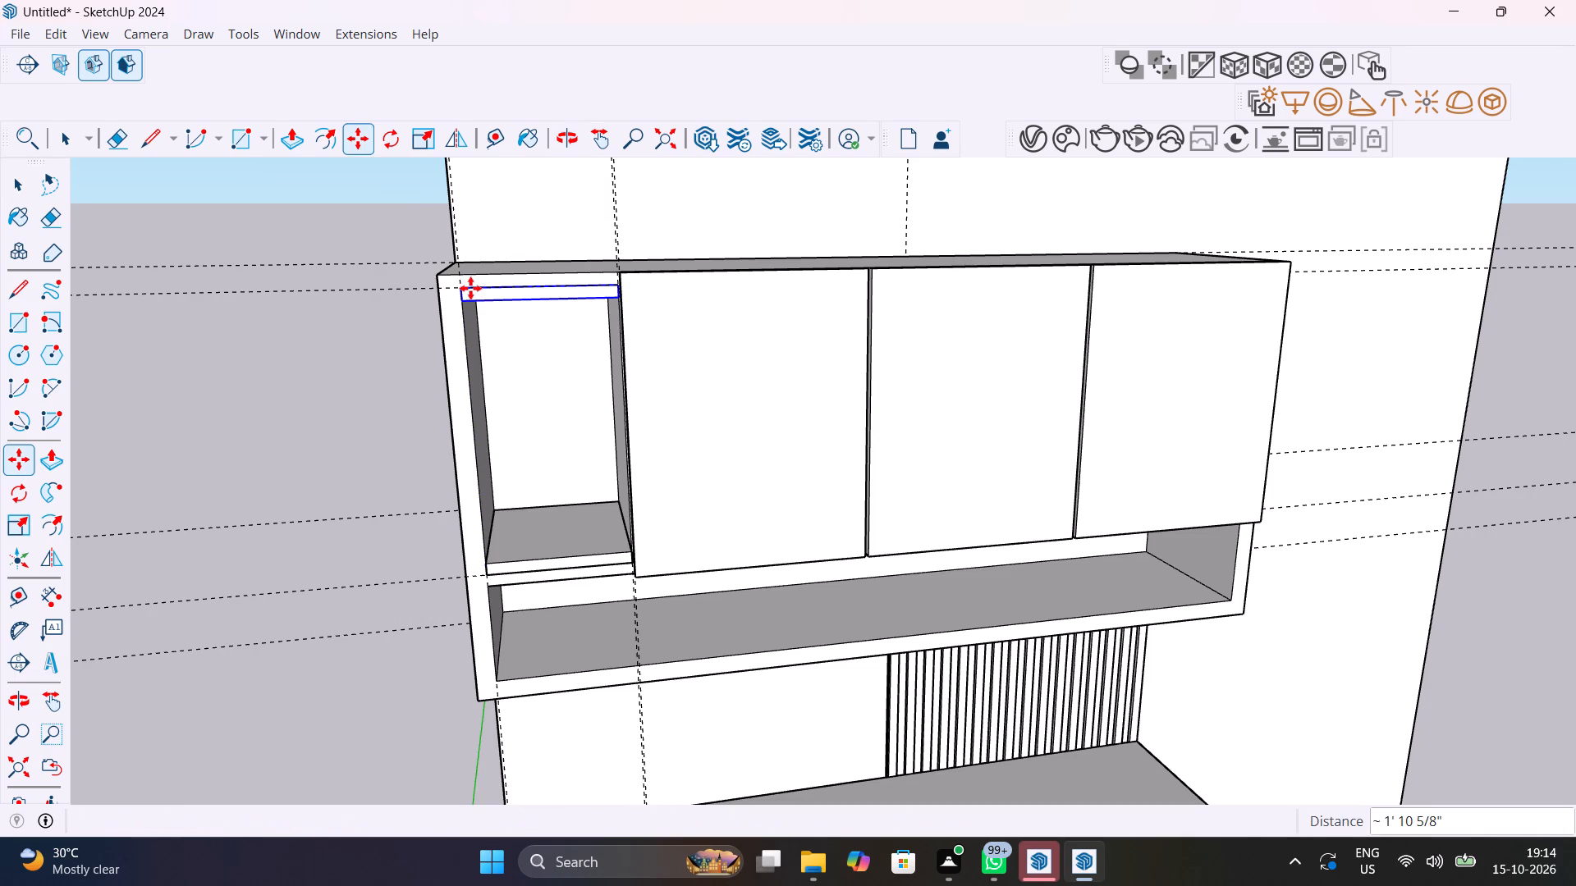
Divide the copy distance into 2 and finally 3 equal parts to place evenly spaced intermediate shelves in the bay.
text(2/)
key(Return)
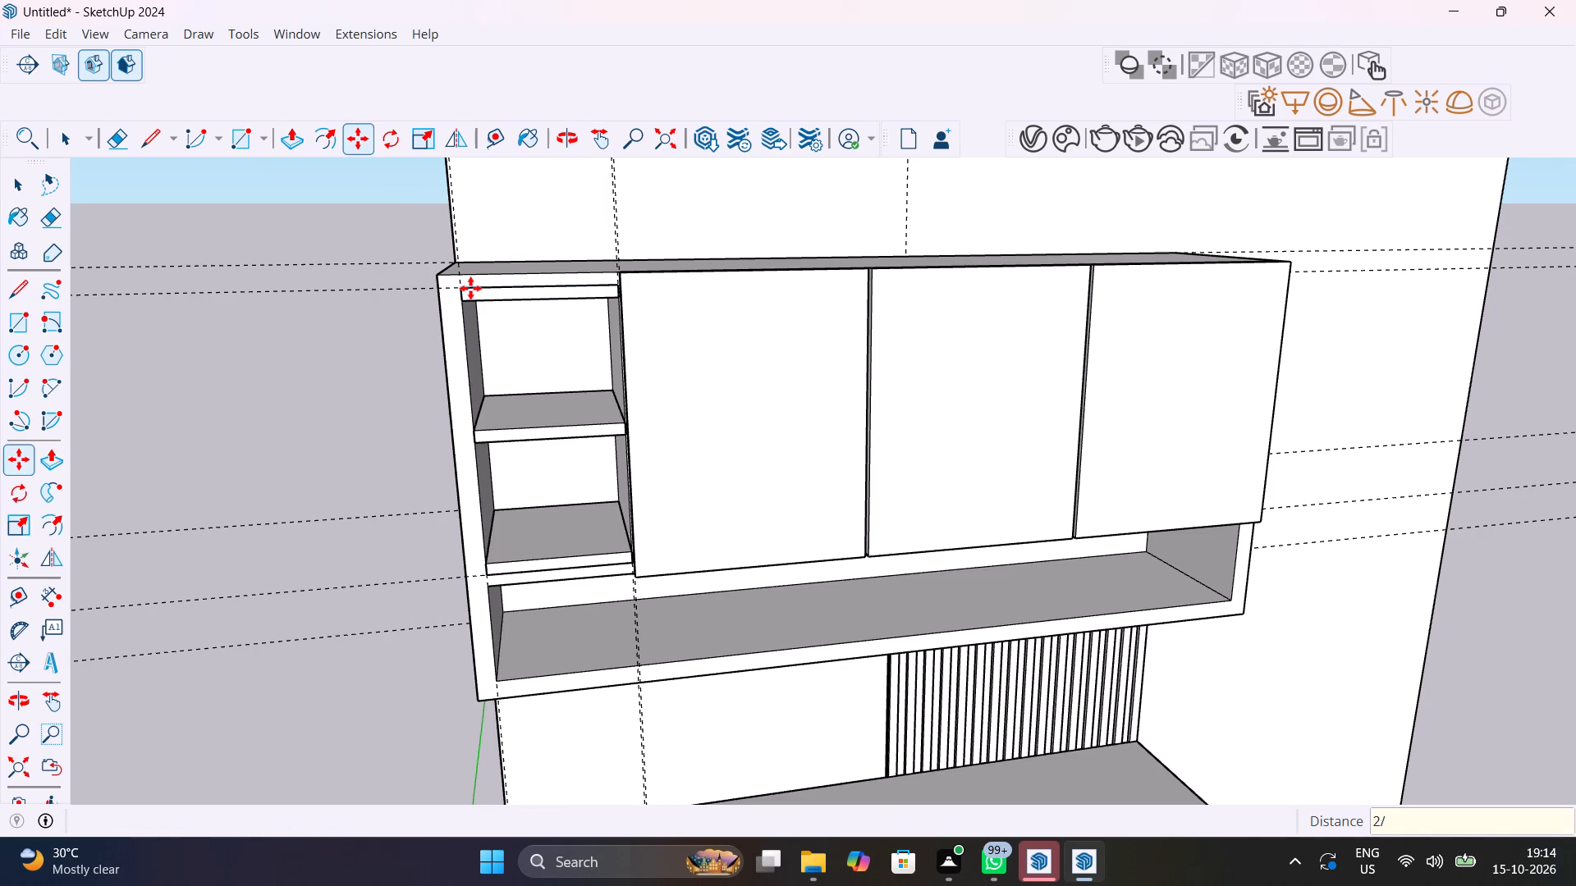
text(3/)
key(Return)
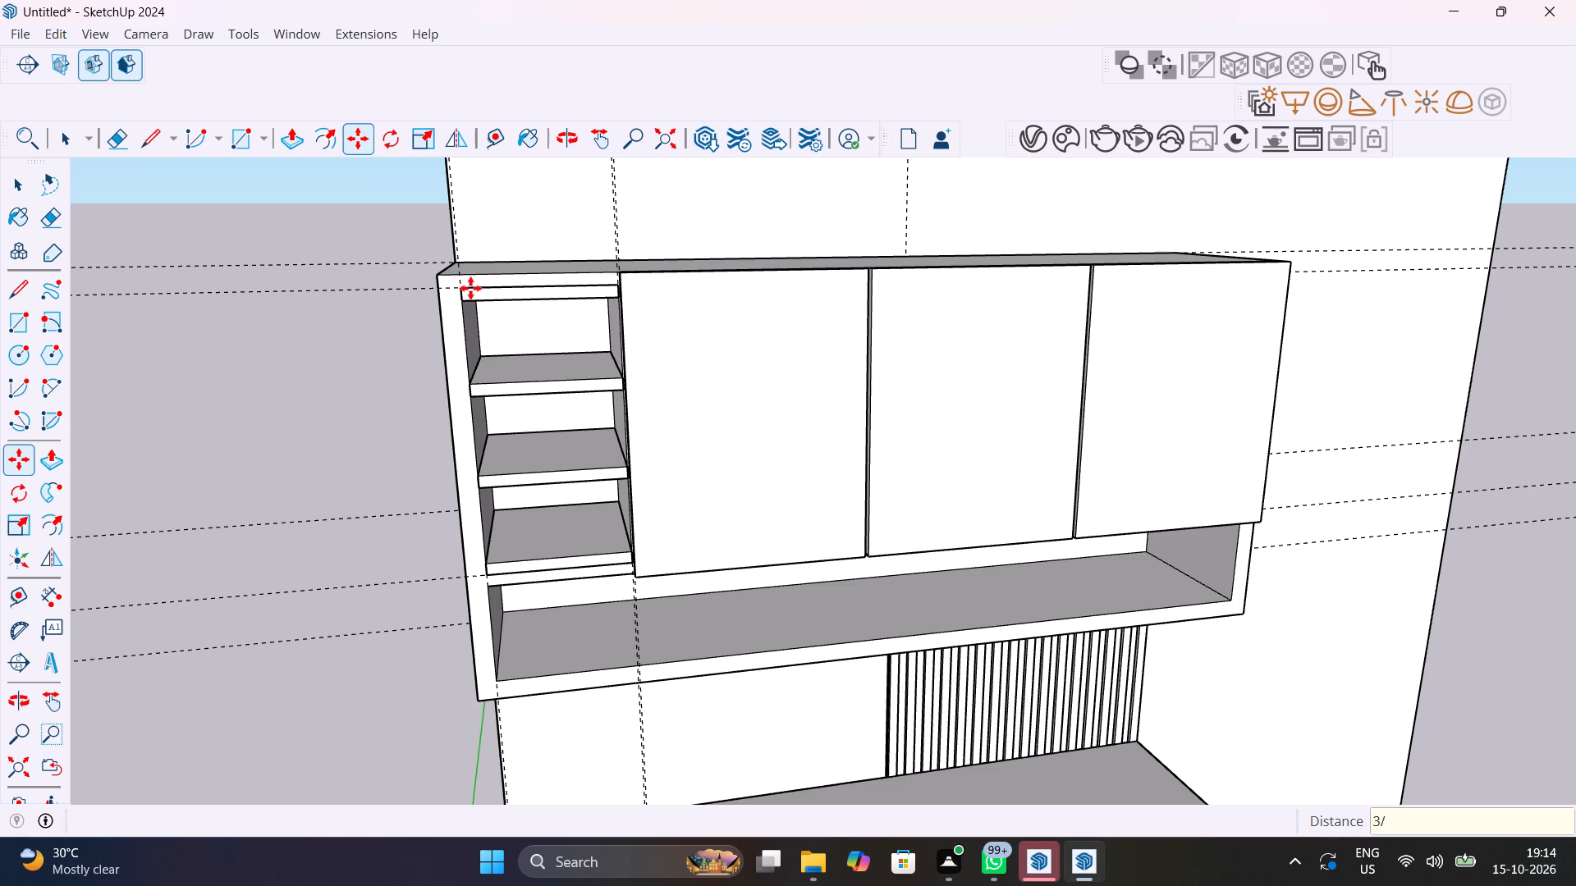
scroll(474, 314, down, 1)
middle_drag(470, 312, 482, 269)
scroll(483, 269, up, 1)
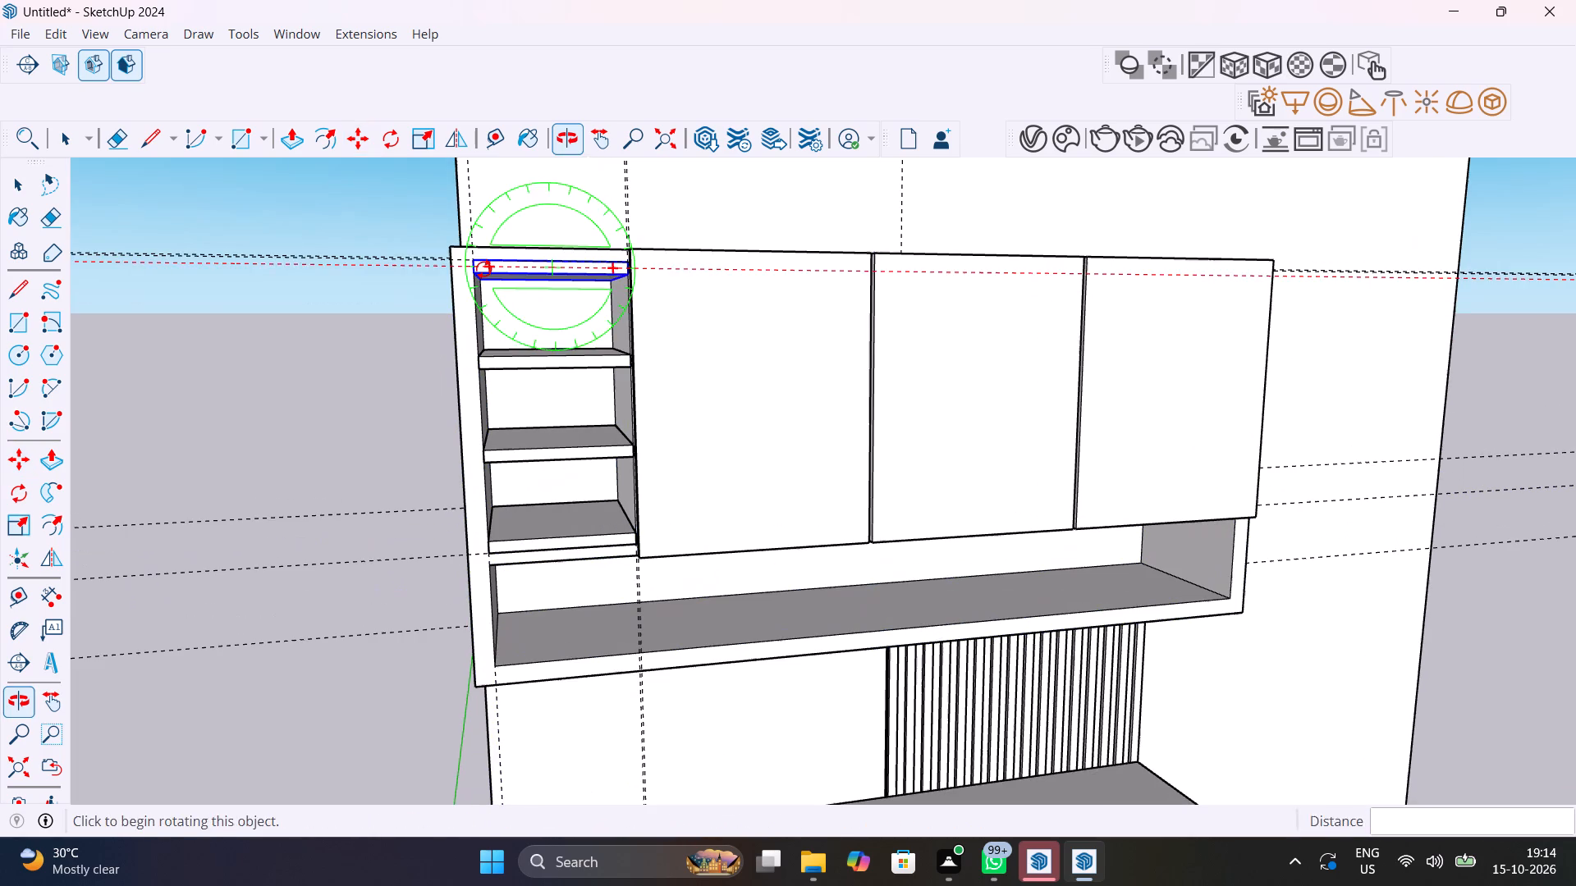
Delete the topmost shelf board copy in the overhead cabinet's side bay.
key(space)
click(525, 268)
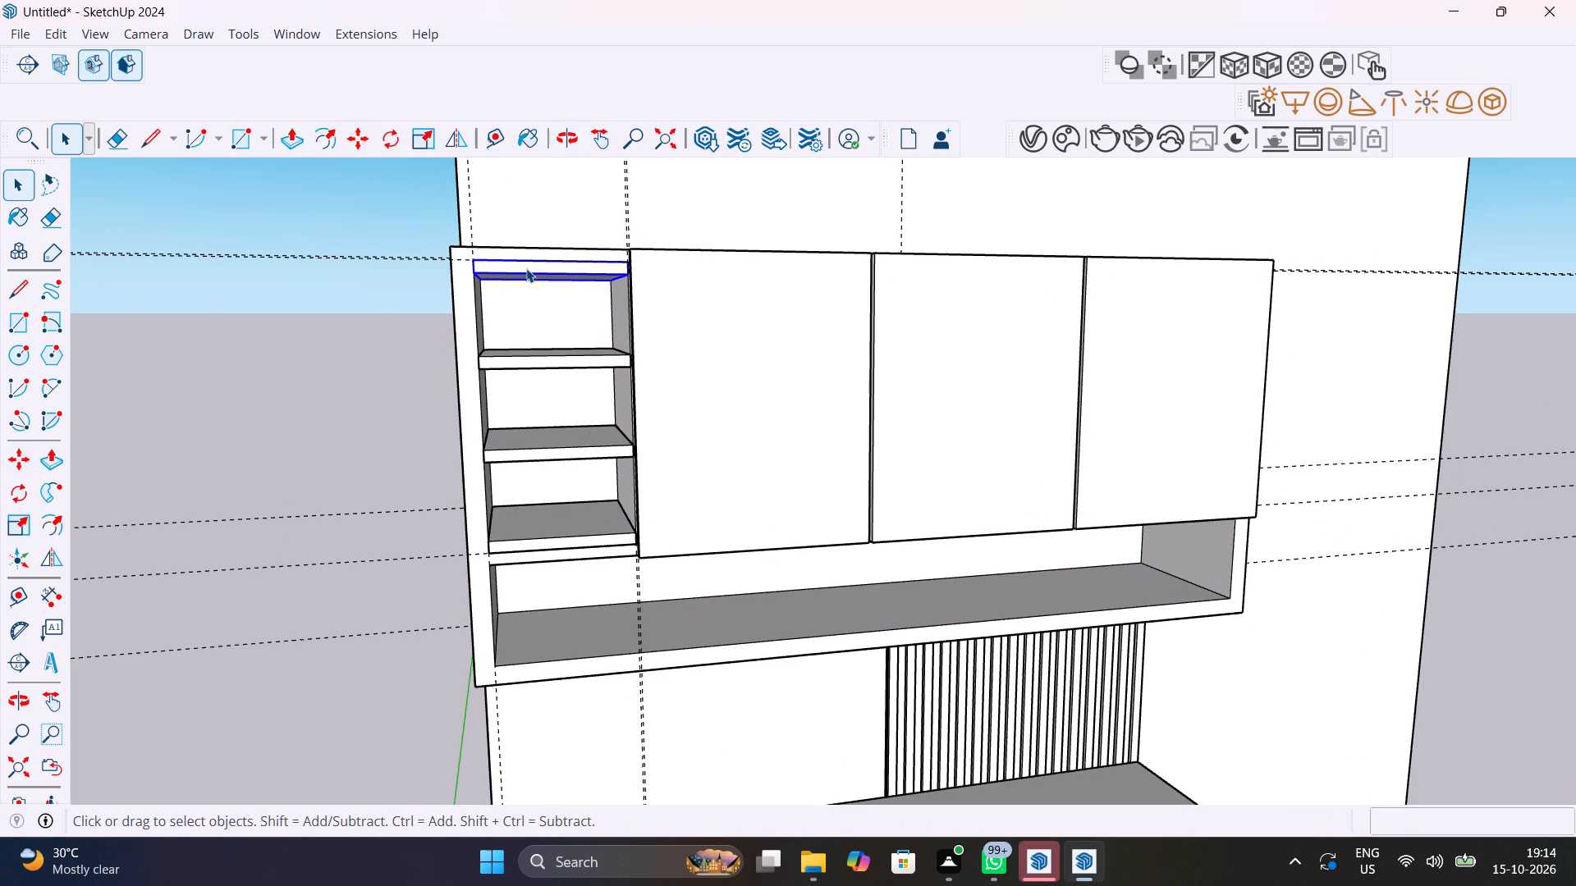
key(Delete)
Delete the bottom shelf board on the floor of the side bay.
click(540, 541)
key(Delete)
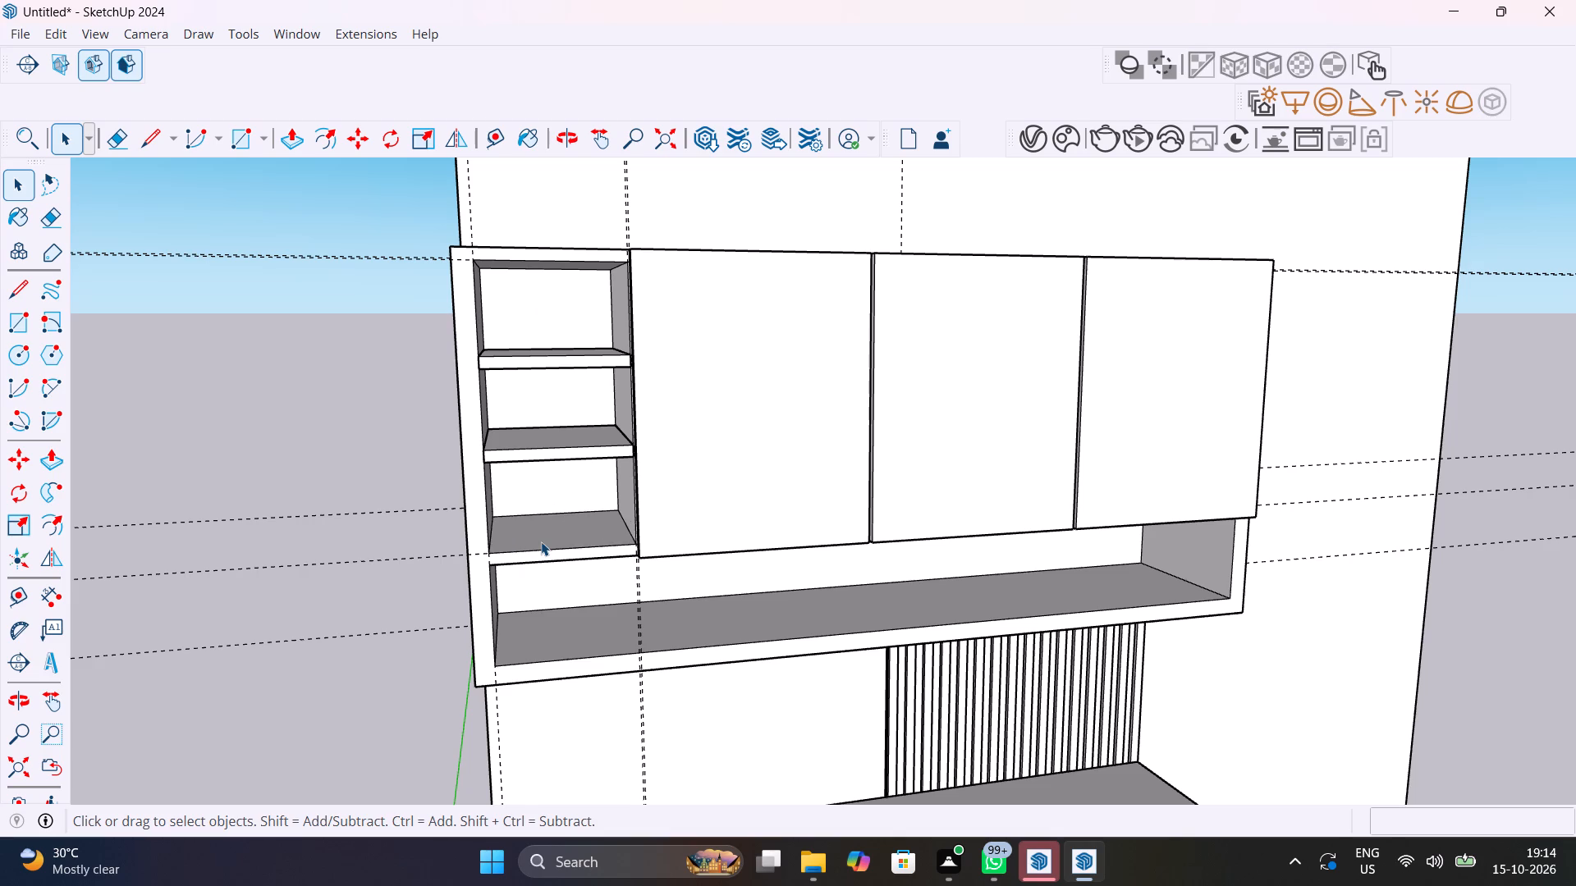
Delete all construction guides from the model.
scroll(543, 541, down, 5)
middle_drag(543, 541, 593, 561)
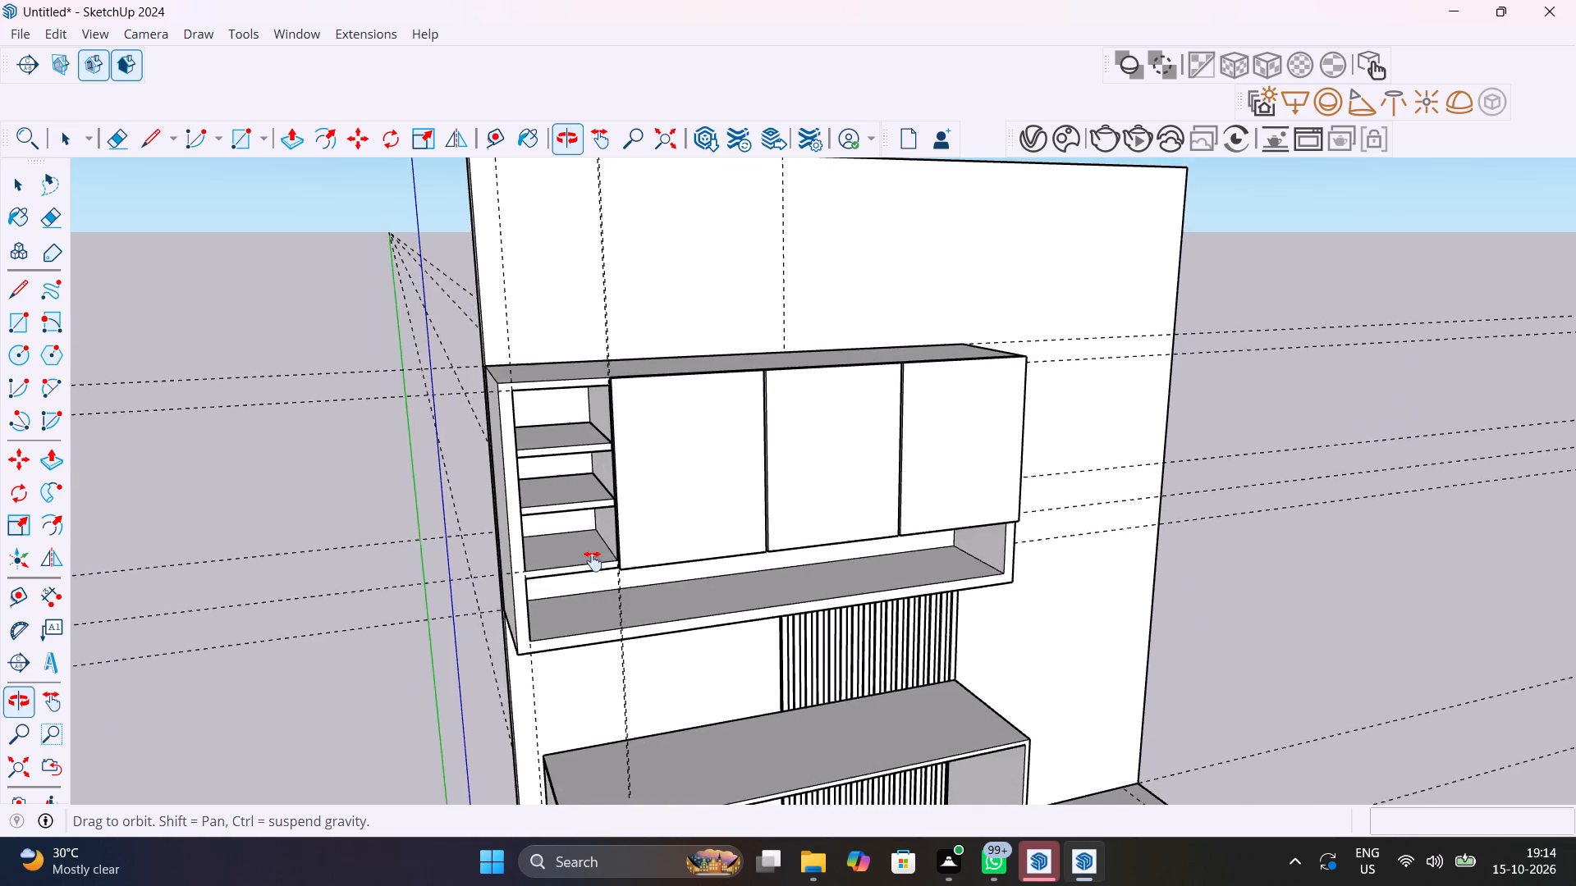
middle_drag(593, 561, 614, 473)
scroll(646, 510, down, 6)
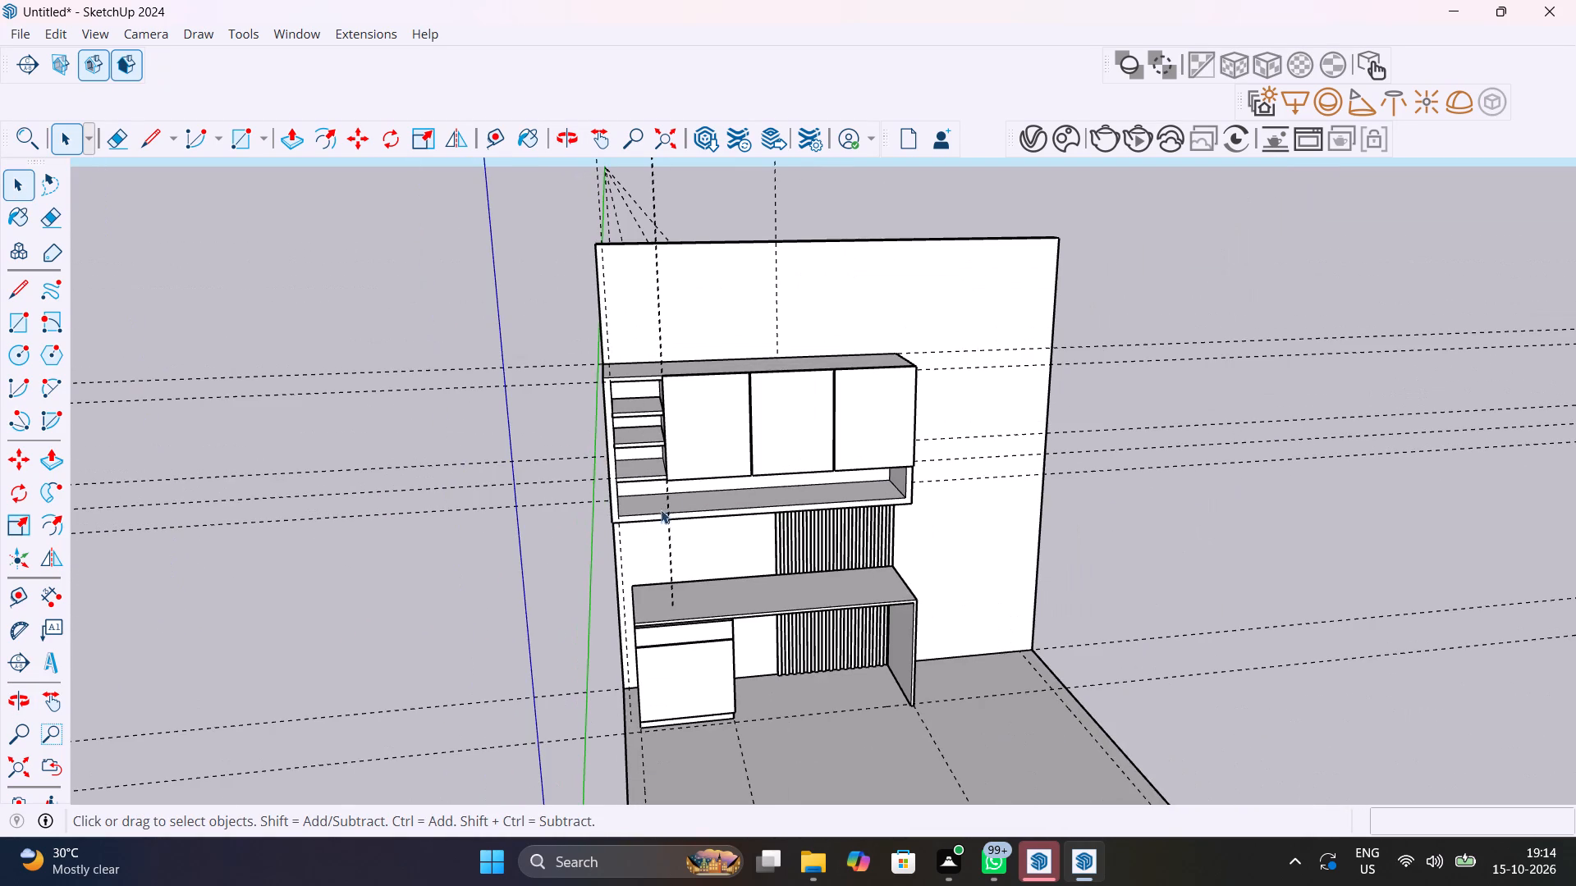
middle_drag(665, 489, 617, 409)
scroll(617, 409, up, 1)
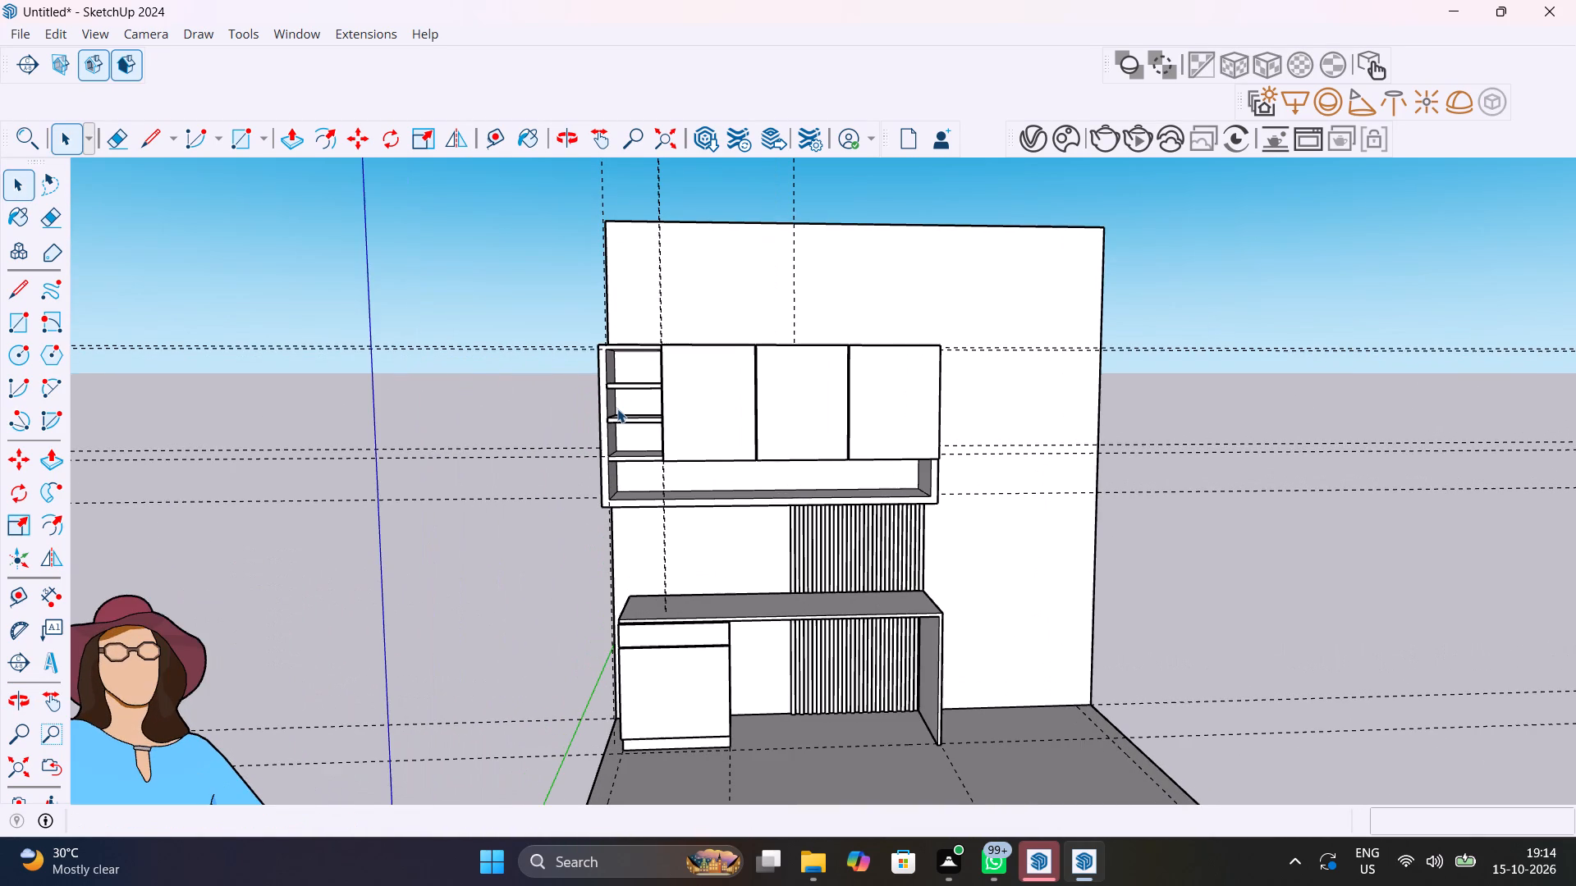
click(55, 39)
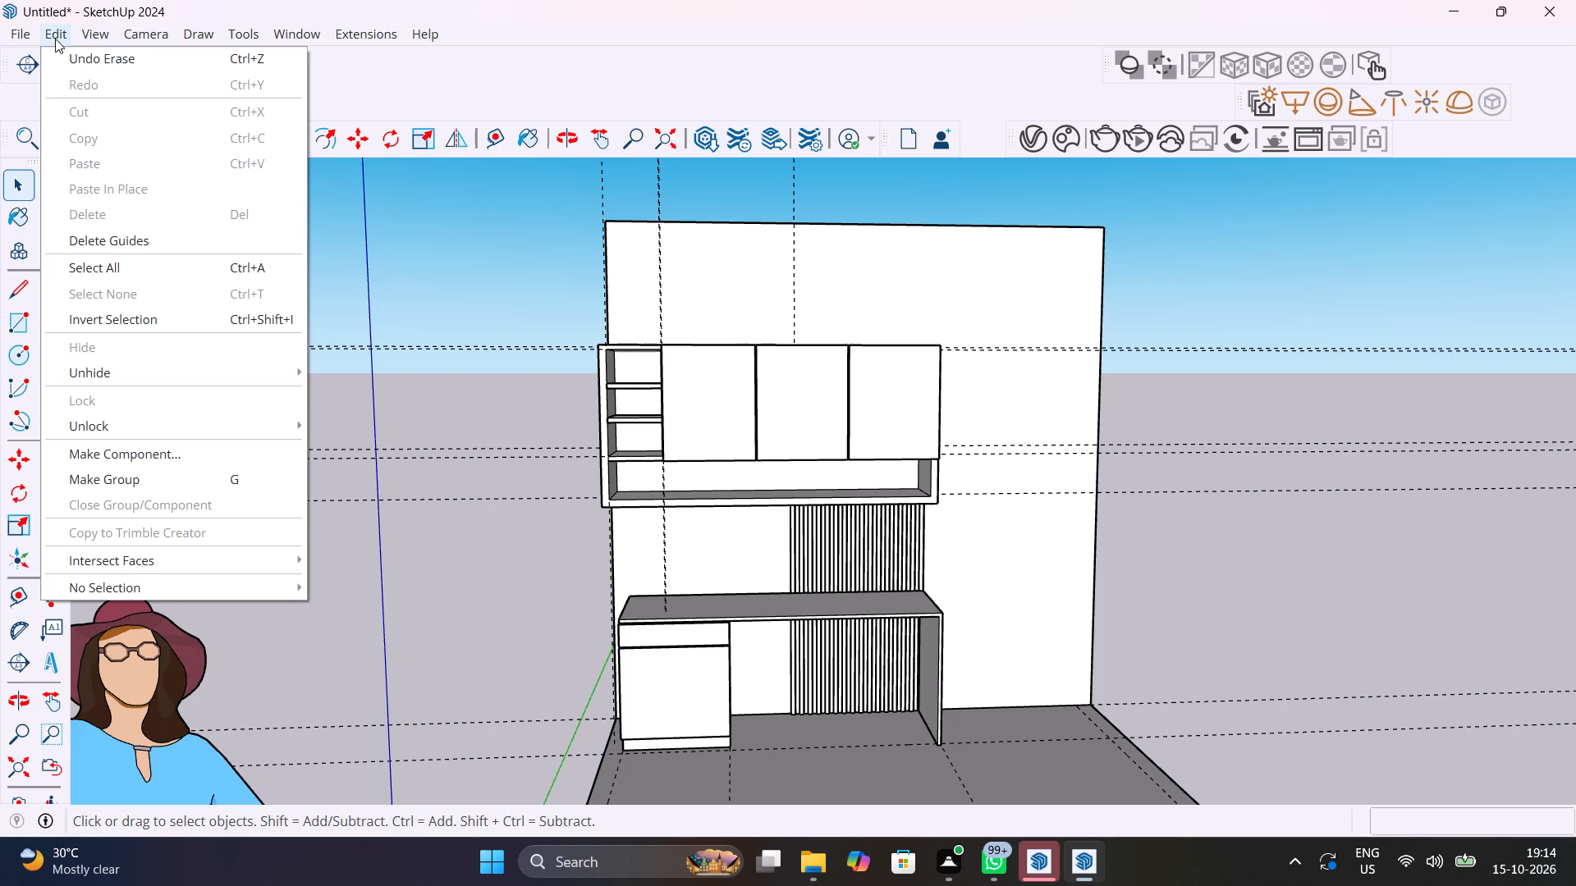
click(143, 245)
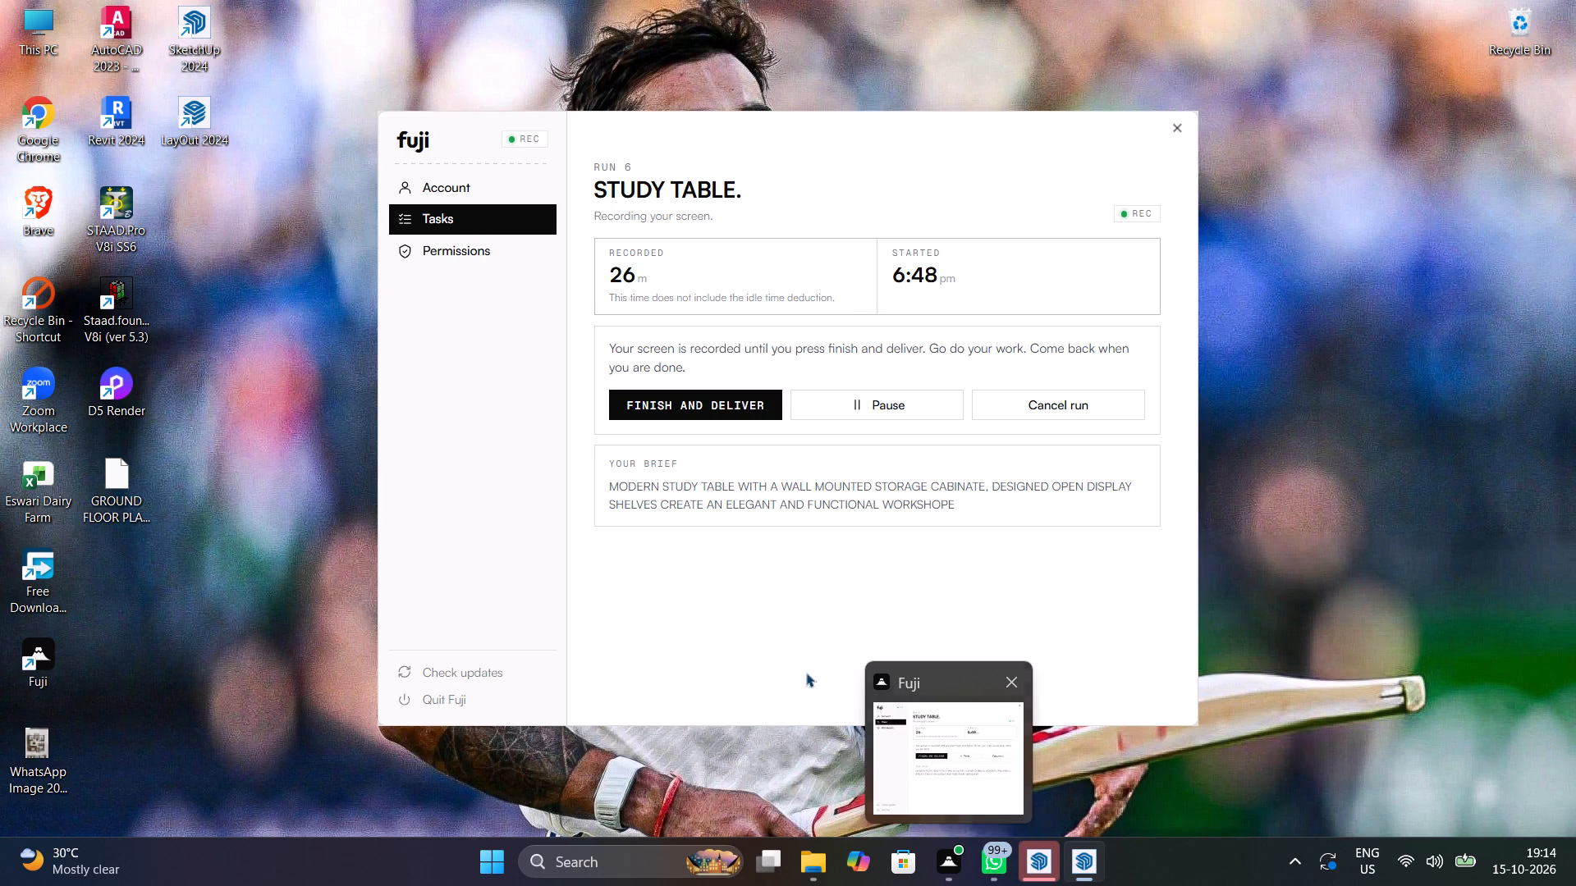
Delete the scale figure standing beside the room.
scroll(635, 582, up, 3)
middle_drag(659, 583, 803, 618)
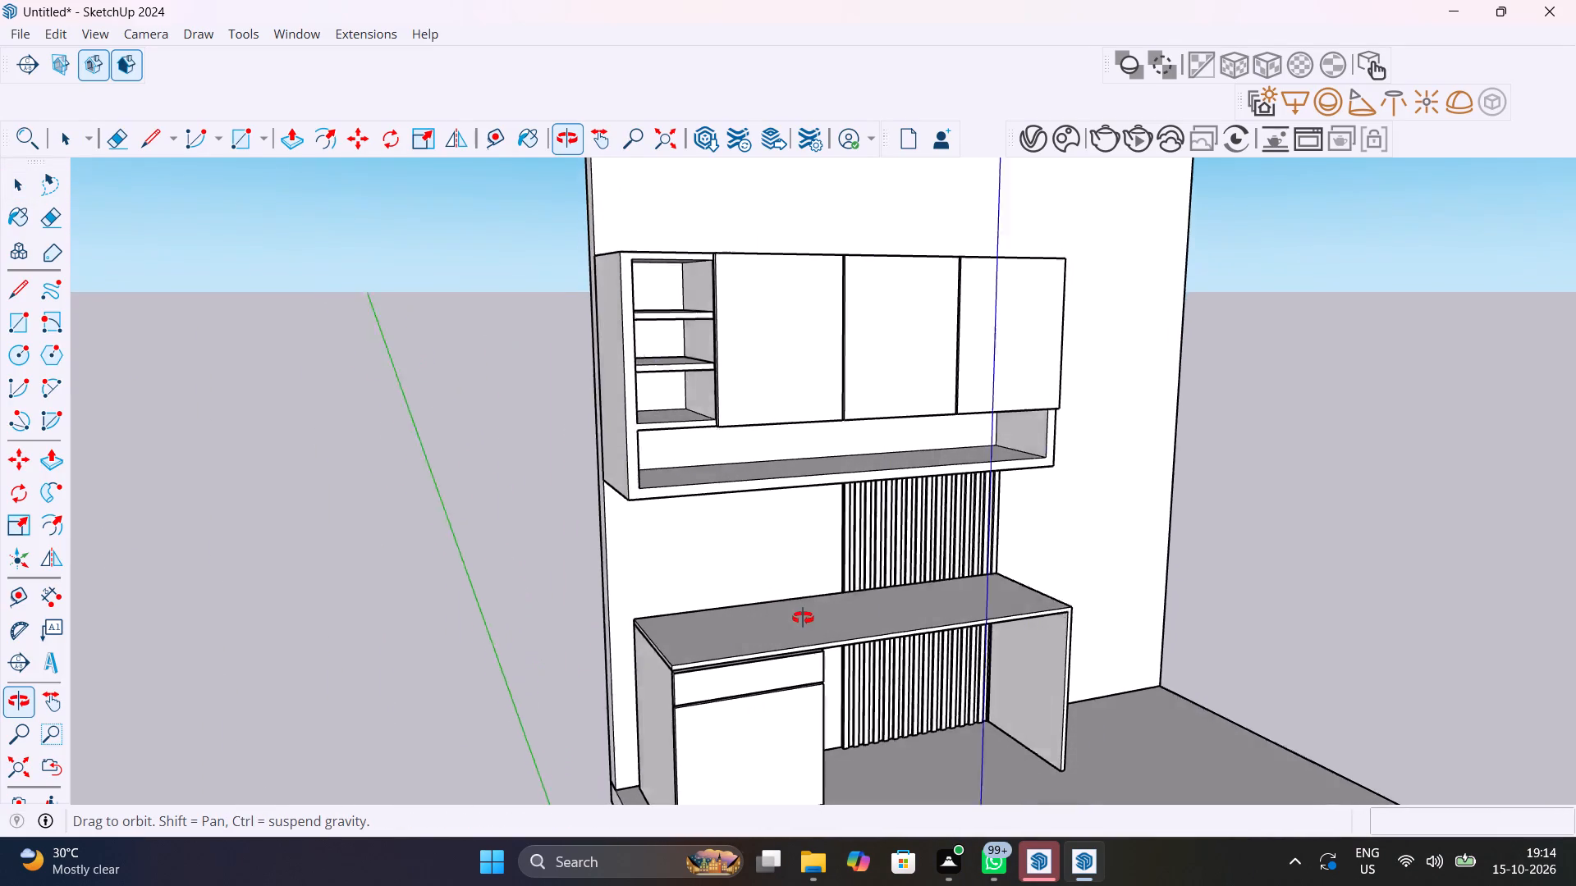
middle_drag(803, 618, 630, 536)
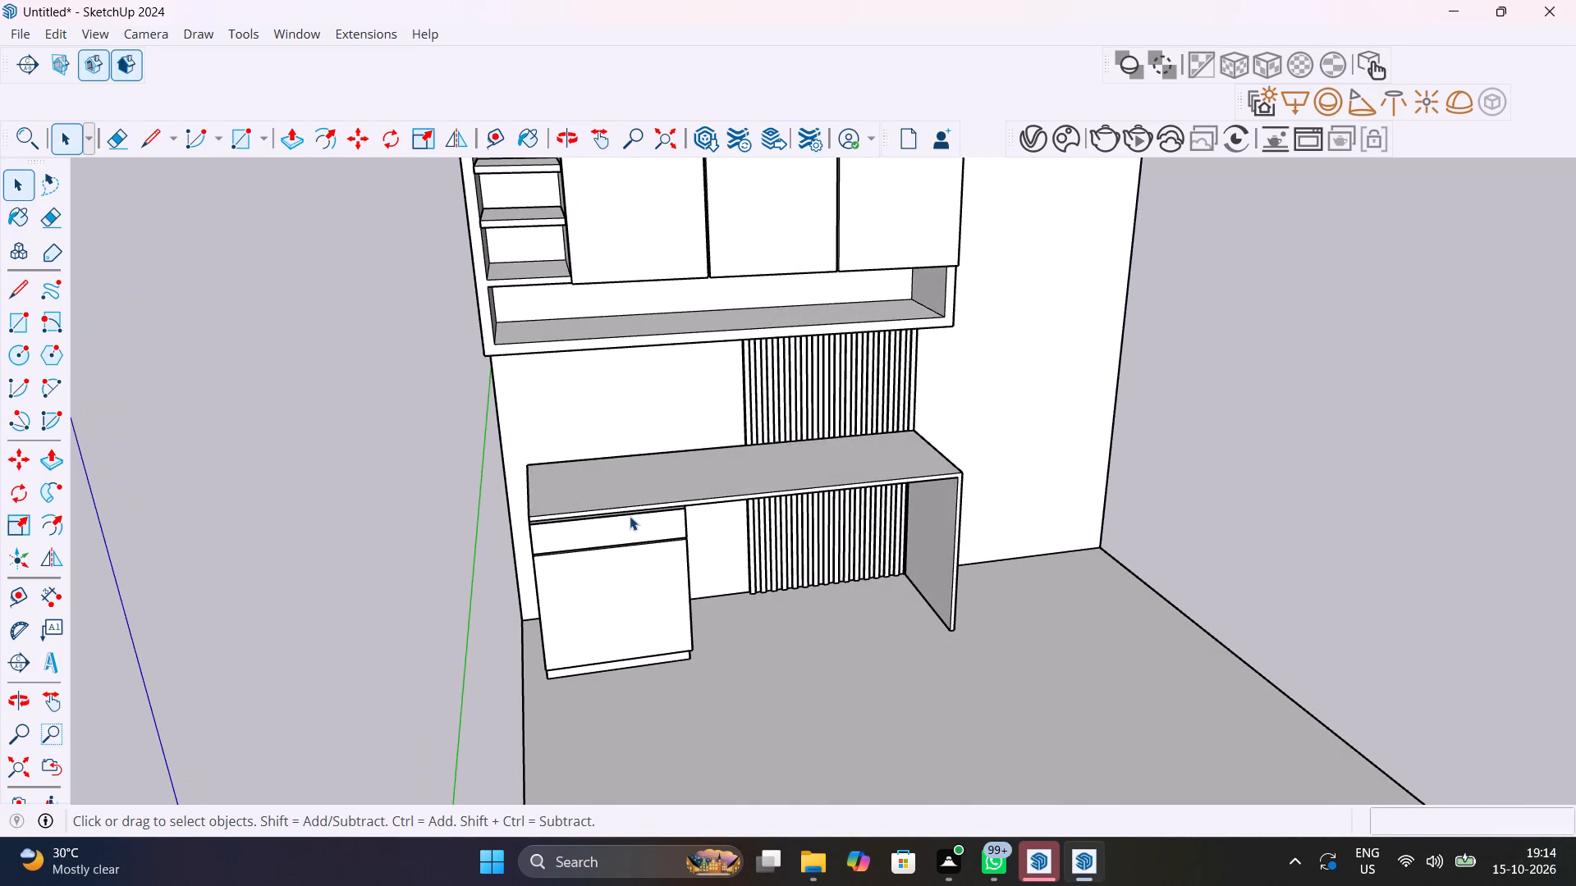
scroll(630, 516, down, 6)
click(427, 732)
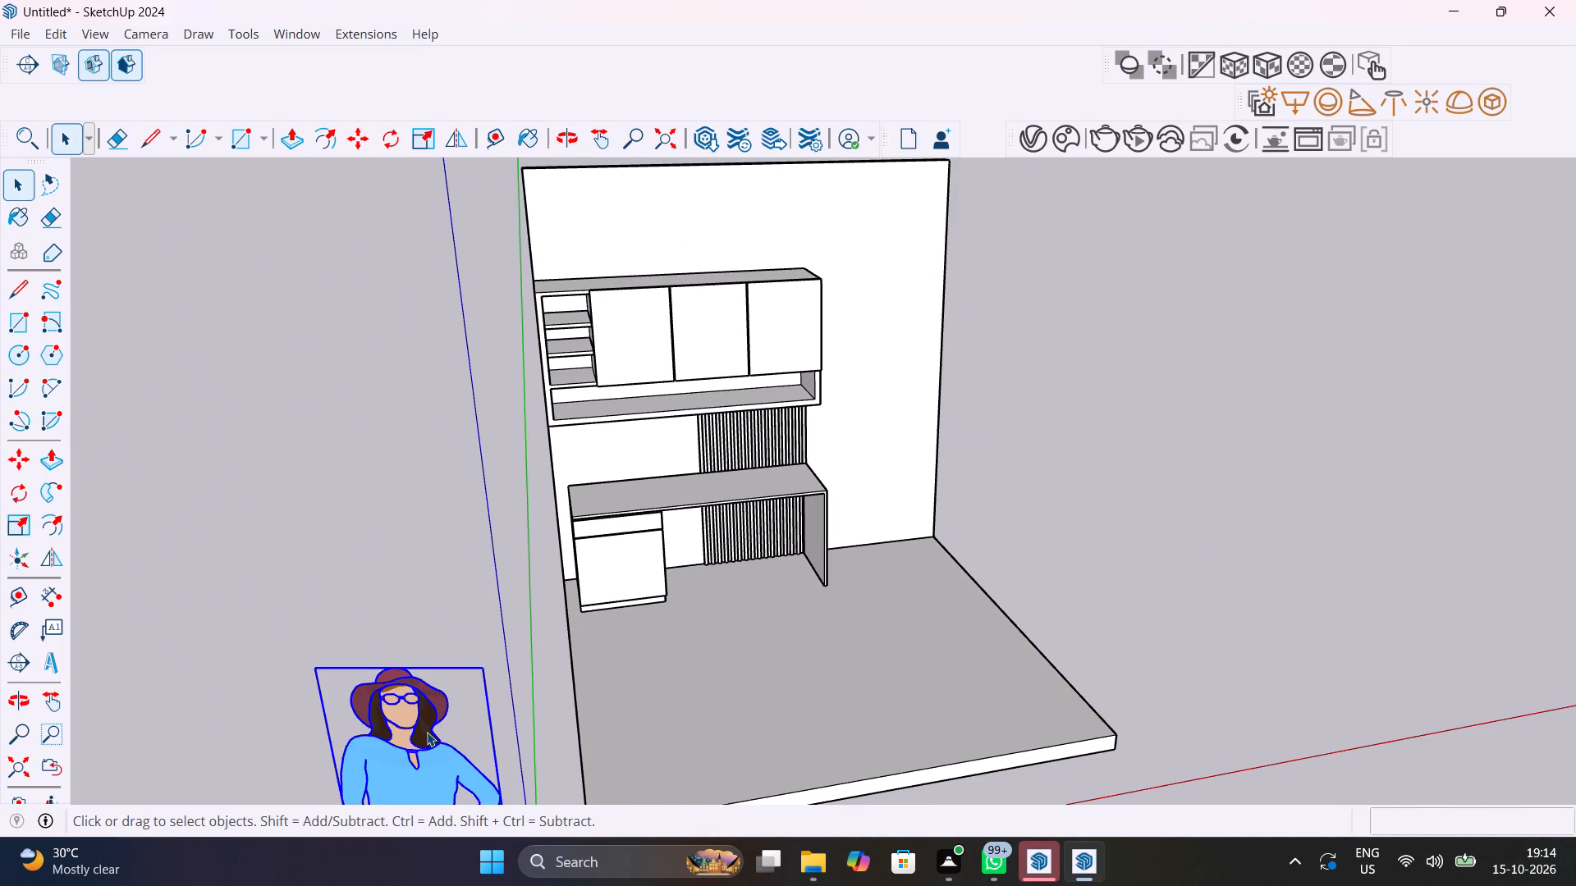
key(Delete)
Save the model in the Documents folder under the file name STUDY TABLE FUJI T 7.
scroll(584, 550, up, 4)
middle_drag(724, 566, 689, 511)
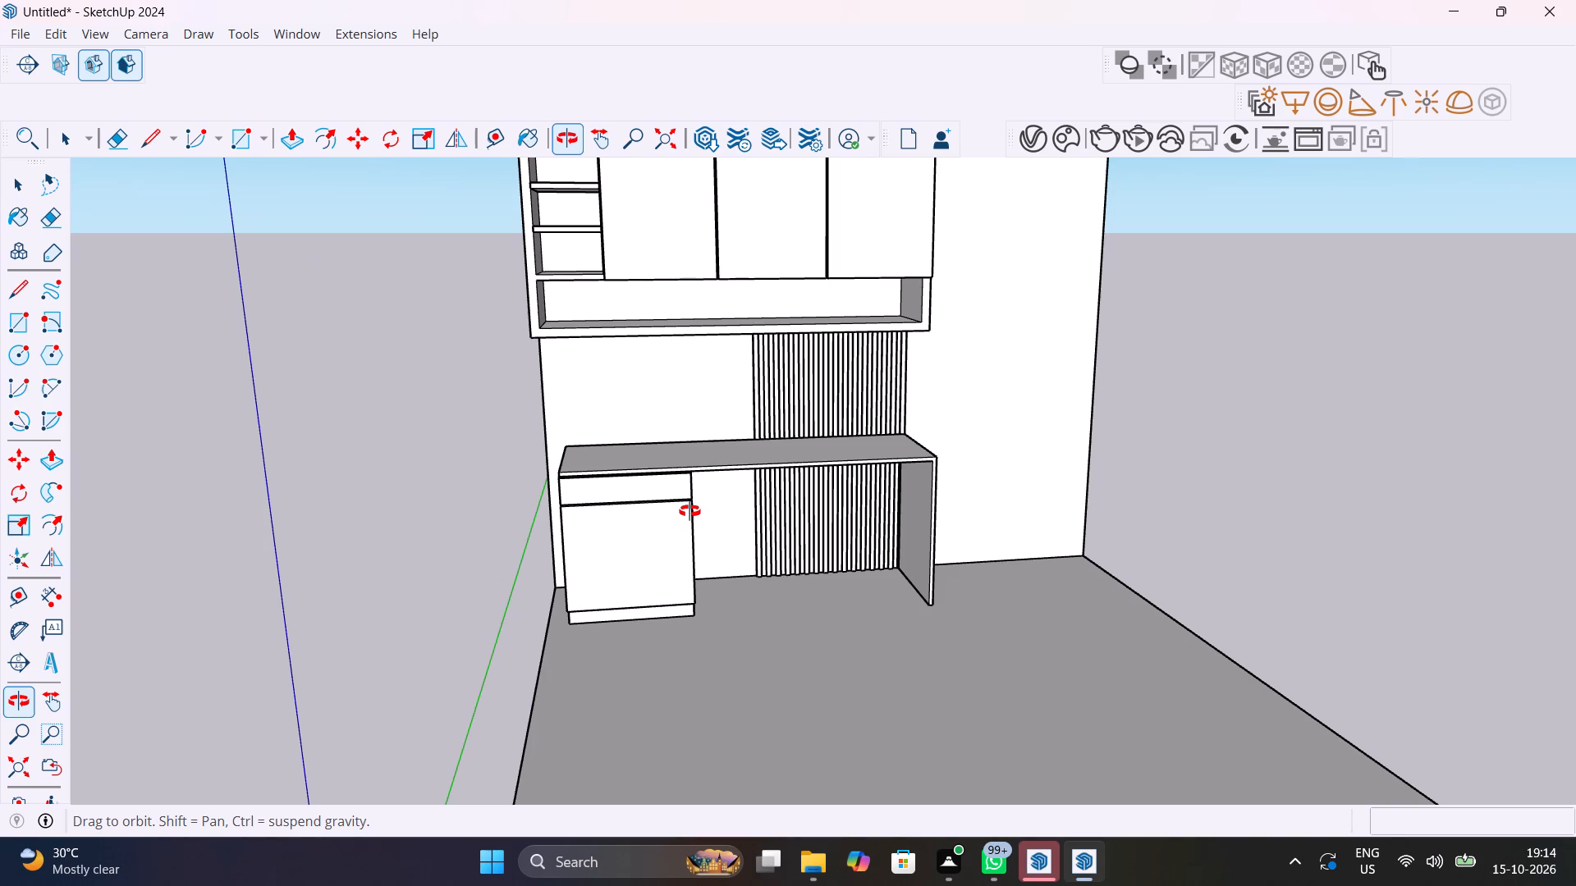
middle_drag(689, 511, 687, 602)
key(ctrl+s)
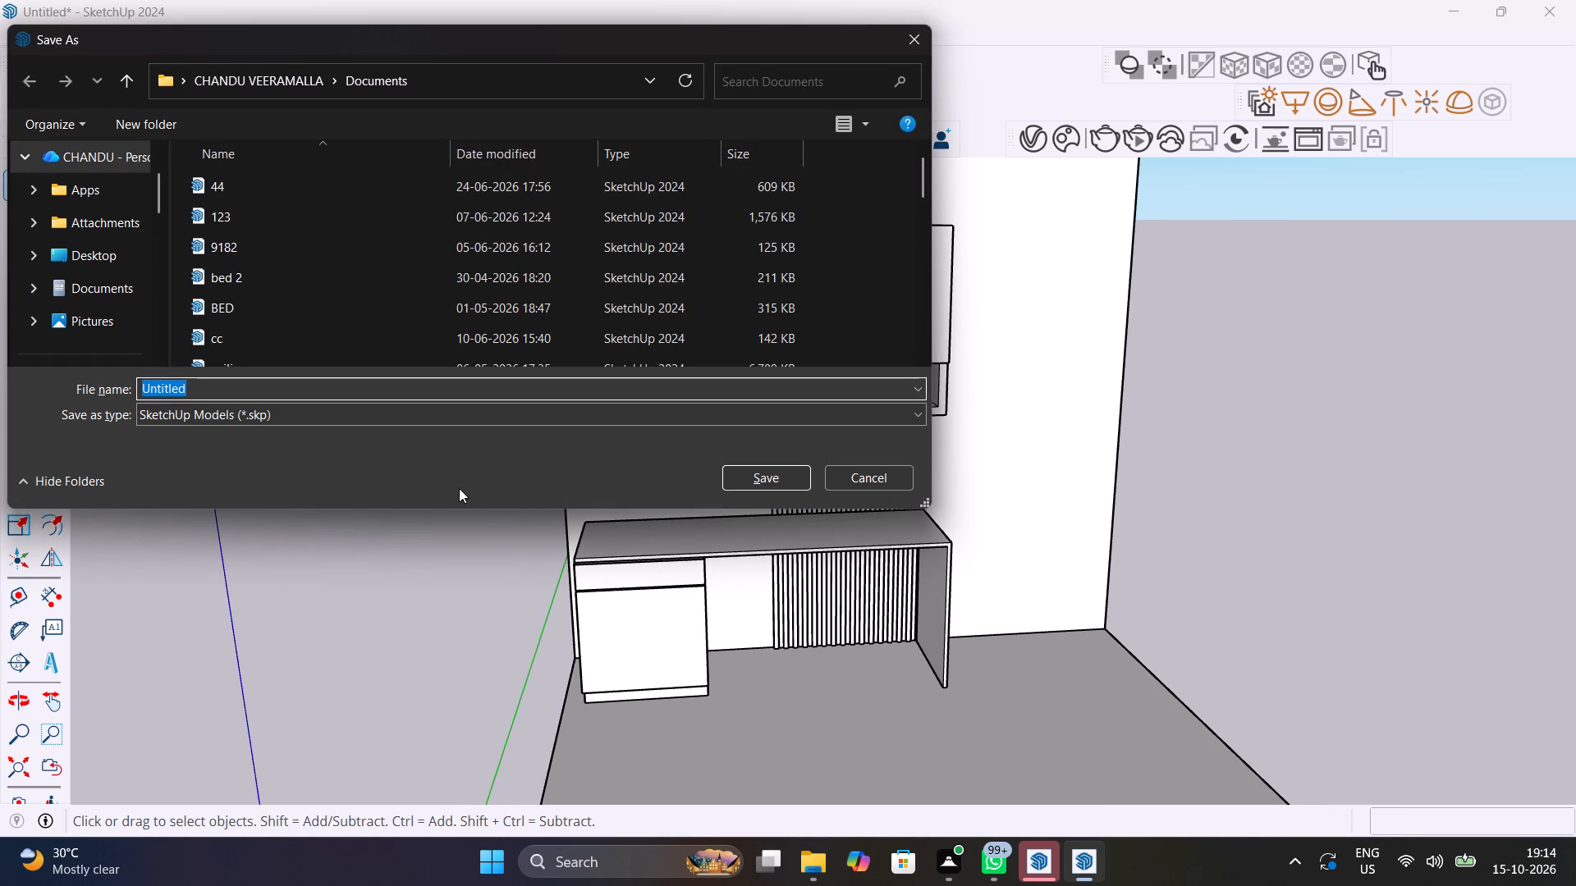
click(401, 391)
key(BackSpace)
key(BackSpace)
key(BackSpace)
key(BackSpace)
key(BackSpace)
key(BackSpace)
key(BackSpace)
key(BackSpace)
key(BackSpace)
key(BackSpace)
key(BackSpace)
key(BackSpace)
key(BackSpace)
key(BackSpace)
key(BackSpace)
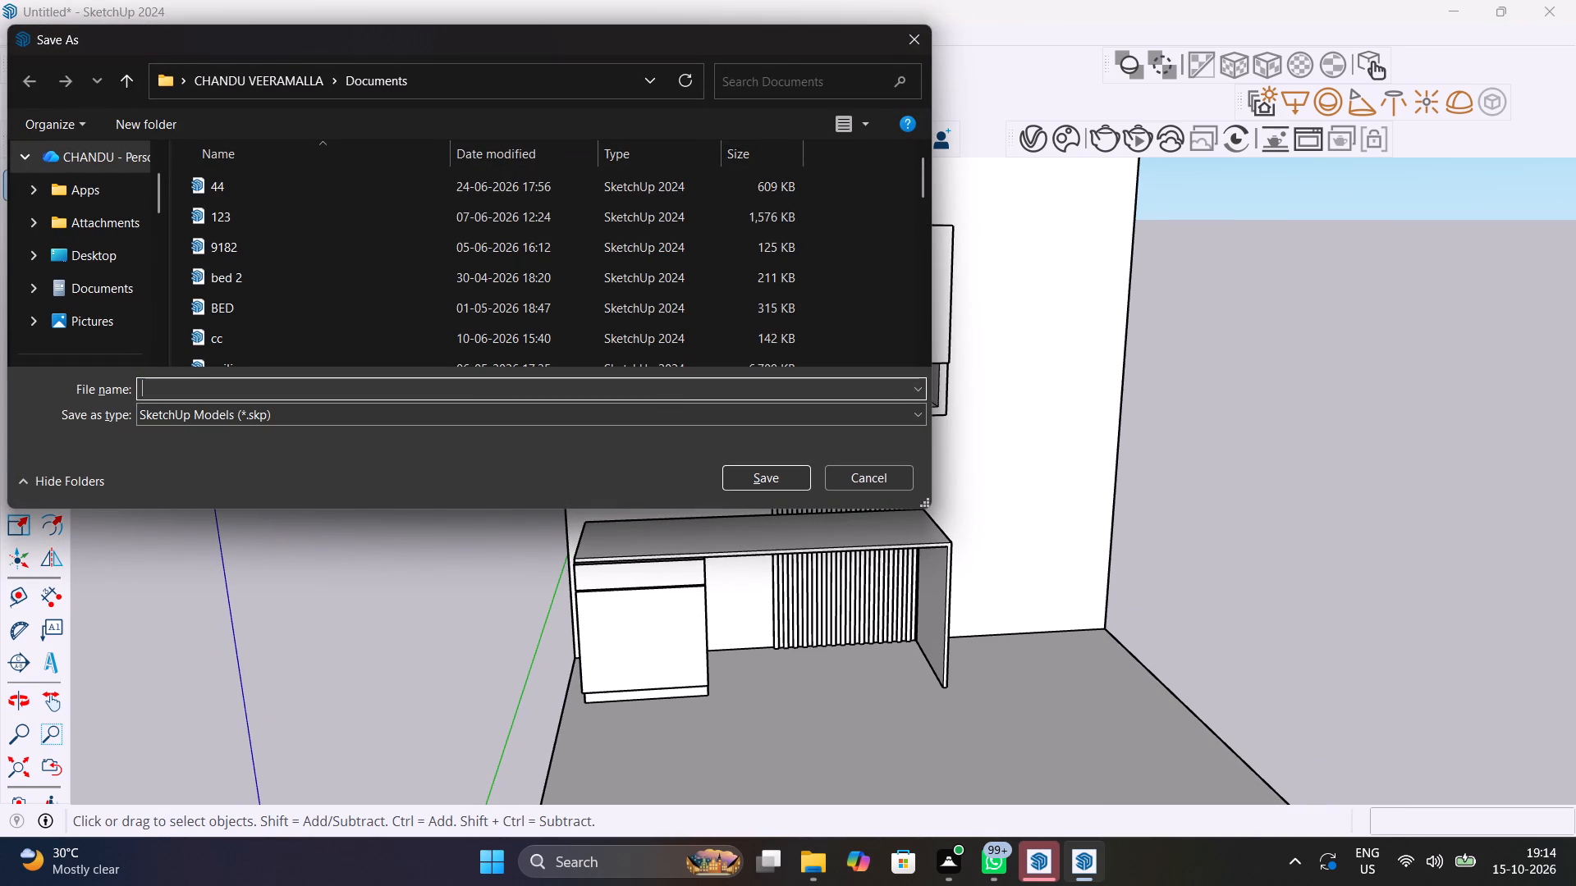
text(STUDY)
key(space)
text(TABLE)
key(space)
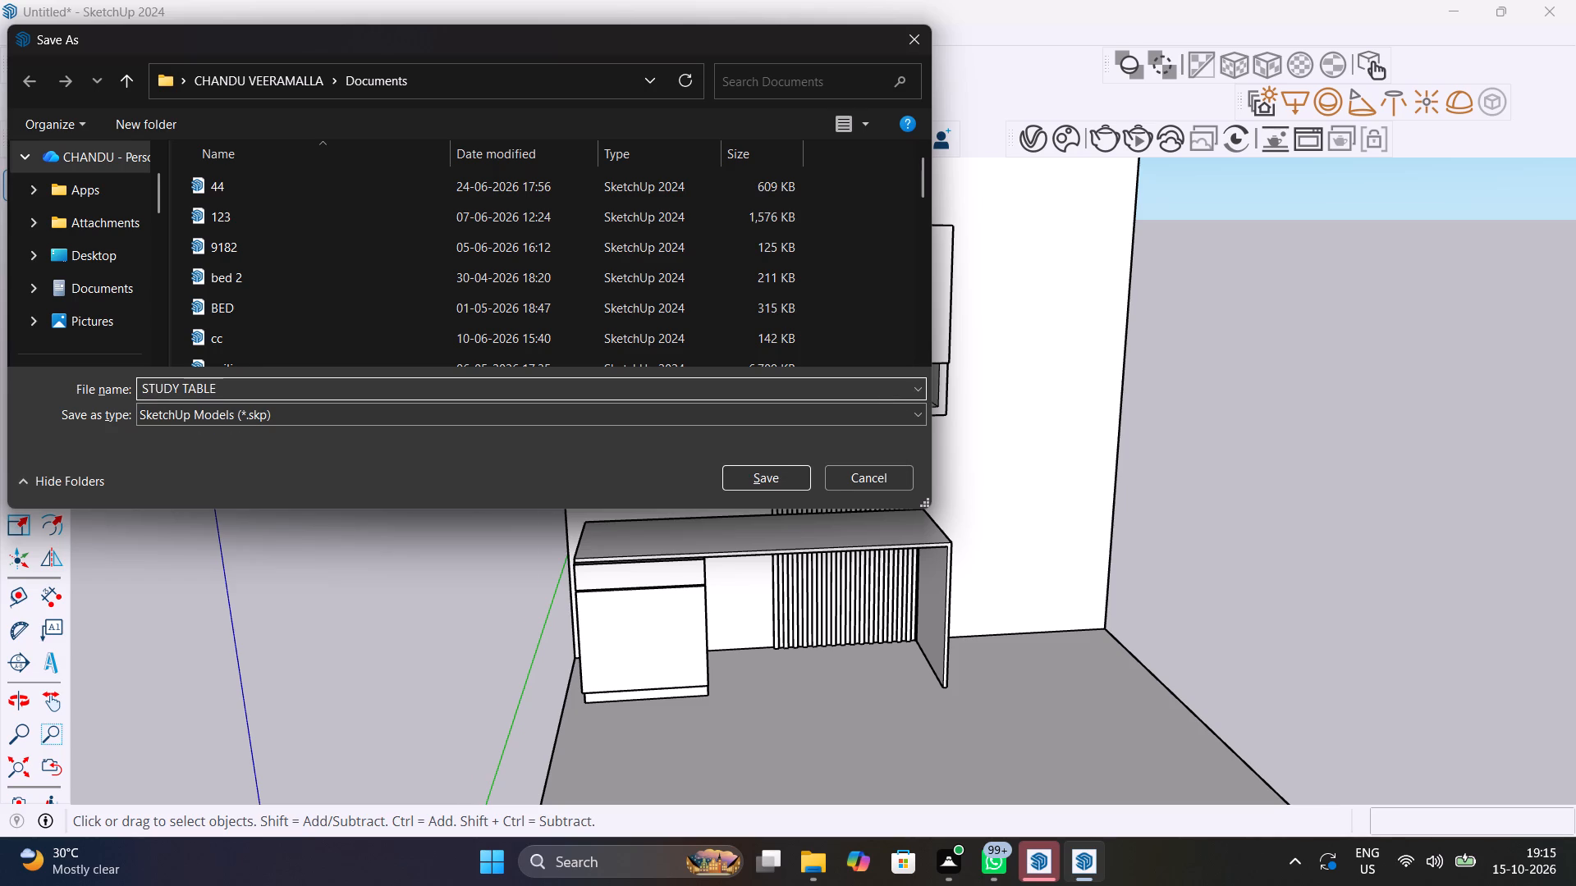
text(FUJI)
key(space)
key(t)
click(804, 858)
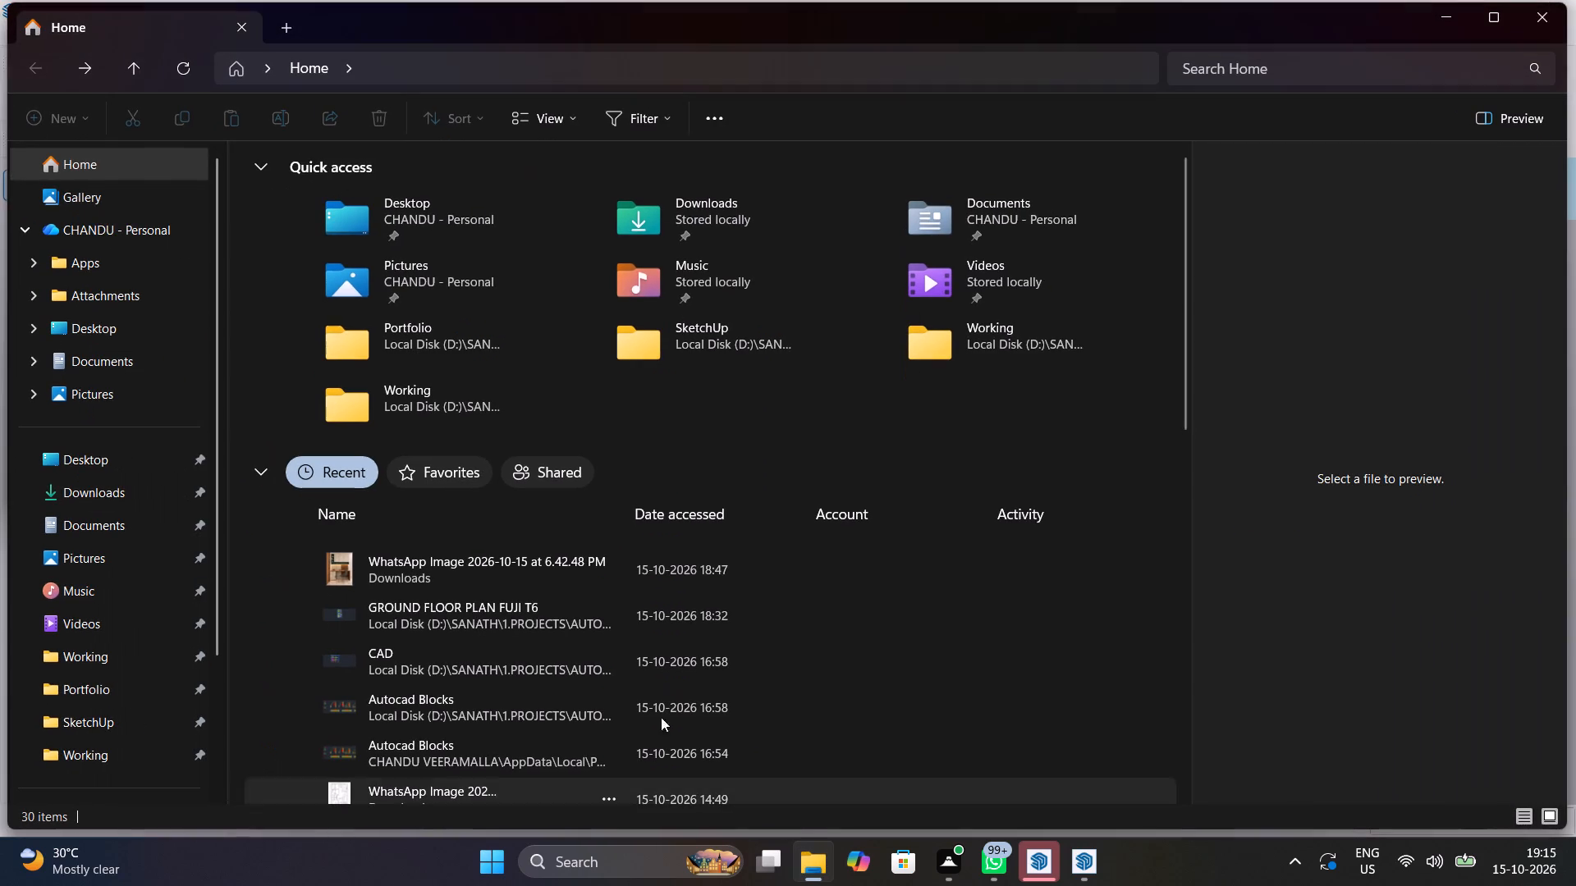
scroll(111, 539, down, 4)
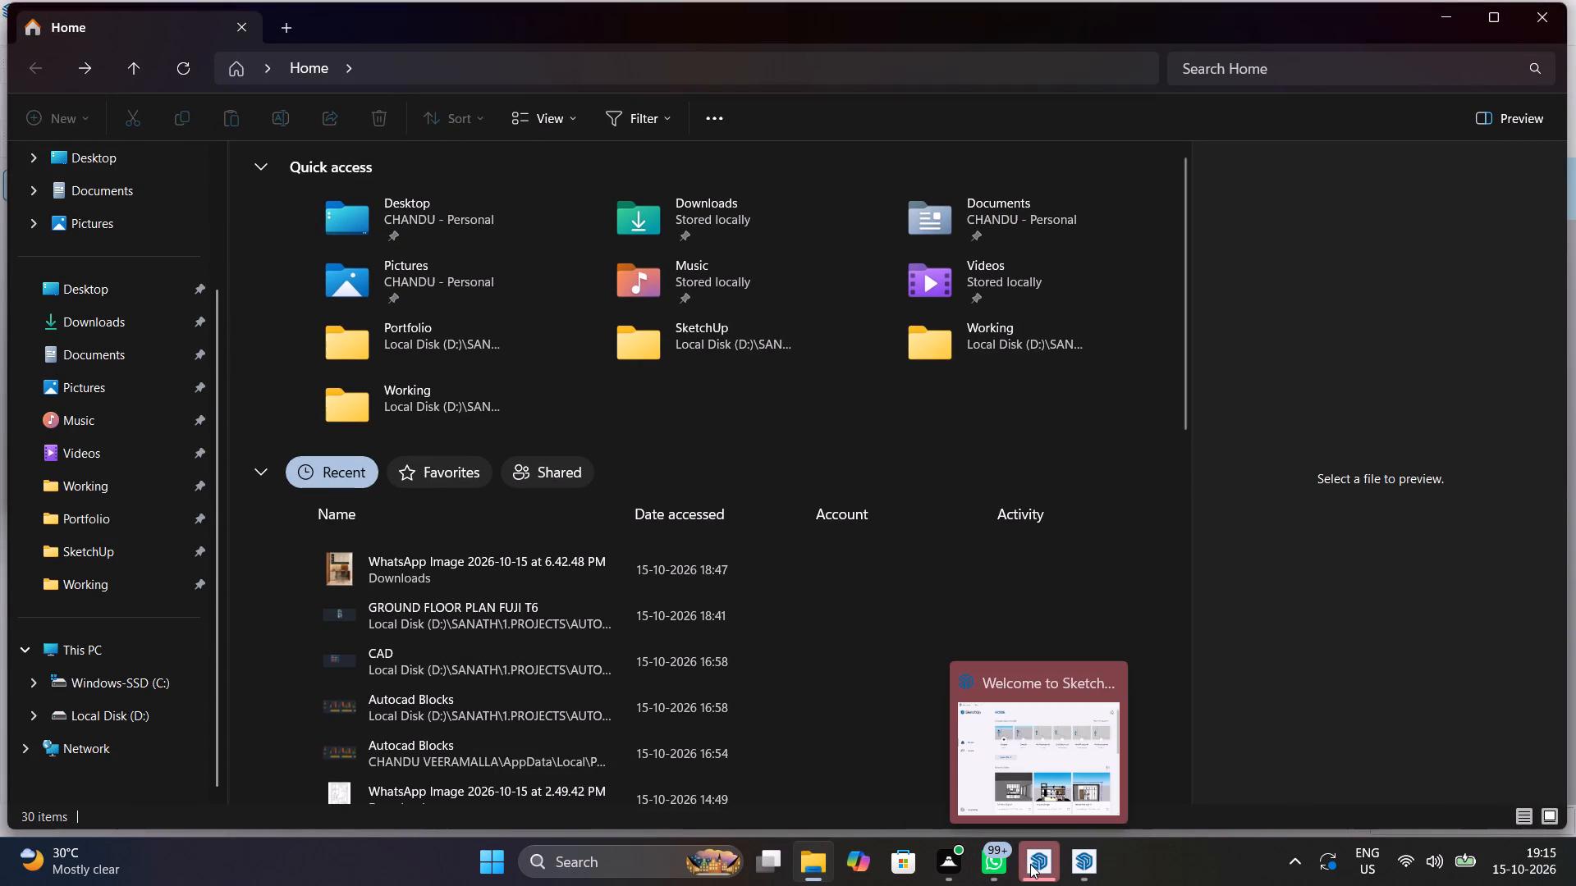
click(1101, 778)
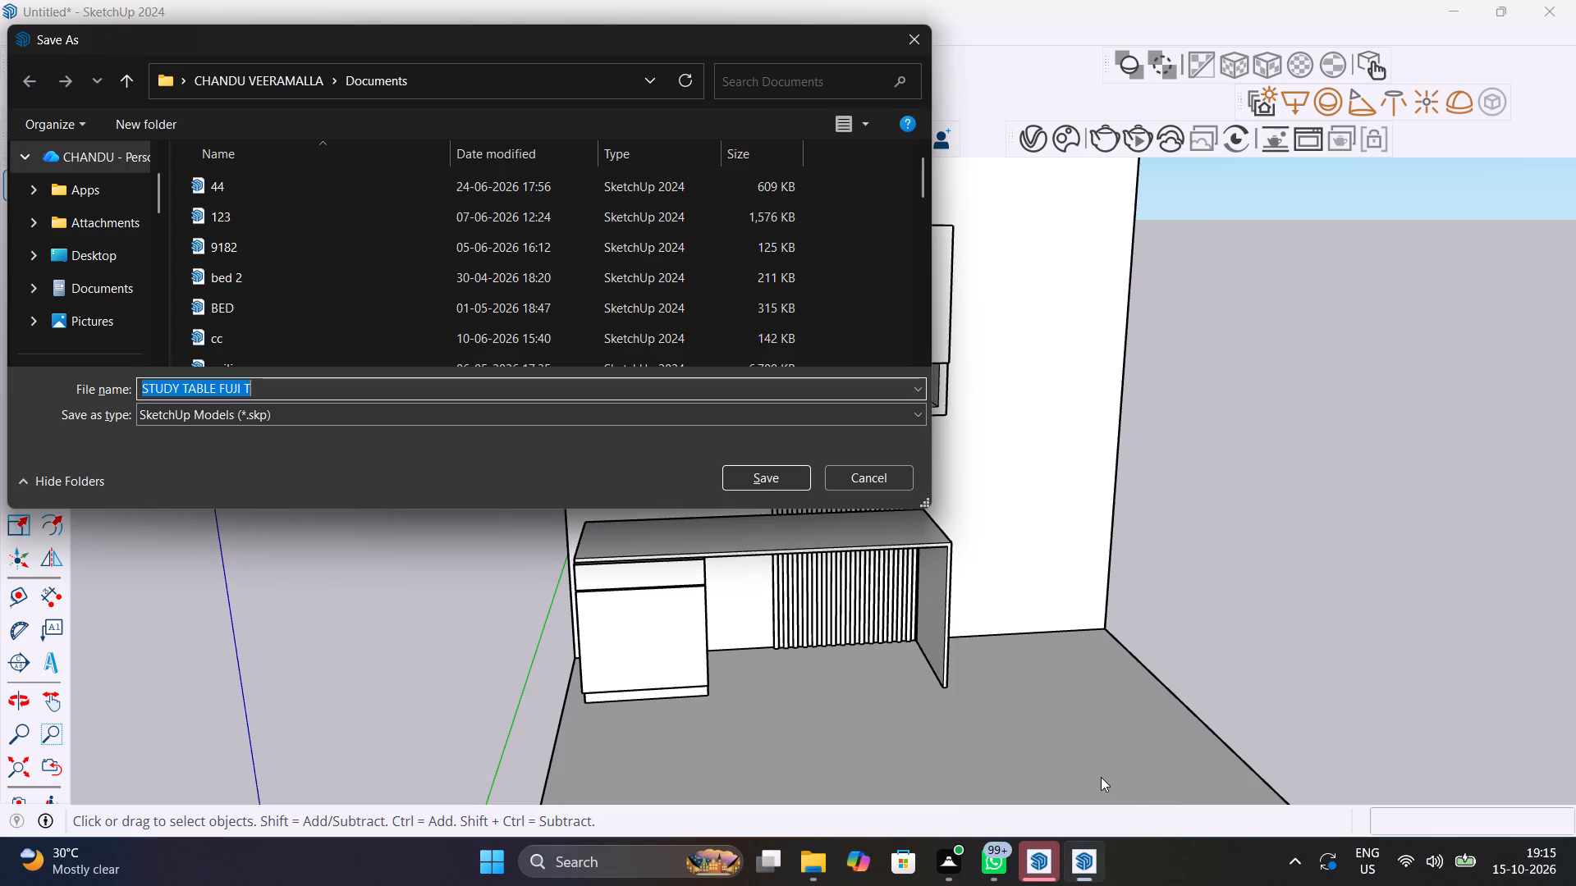
click(289, 390)
key(space)
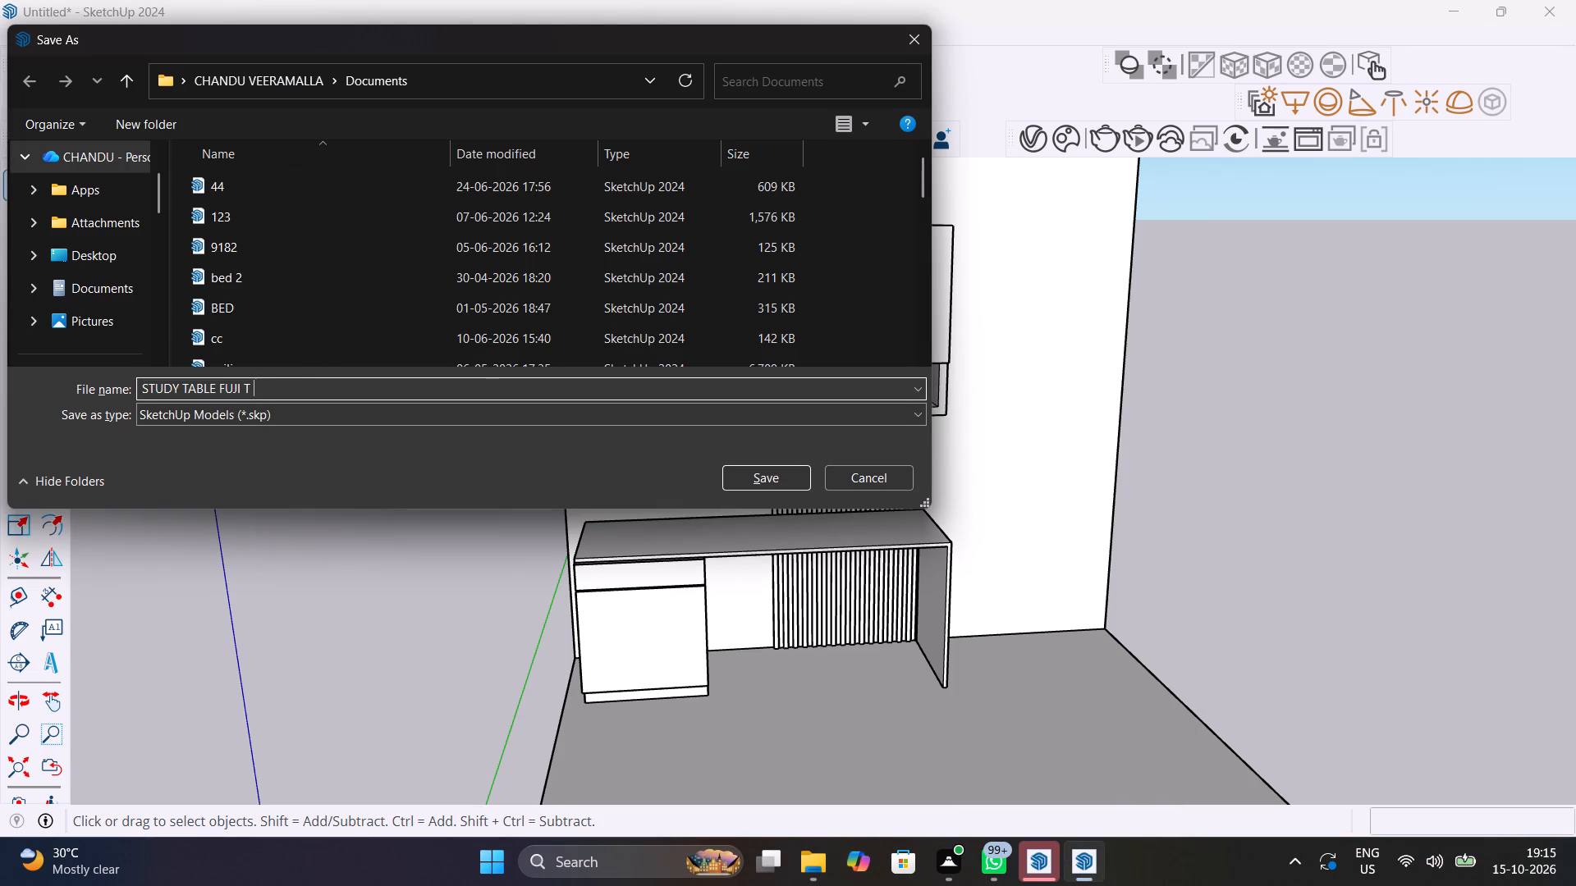
text(7)
key(Return)
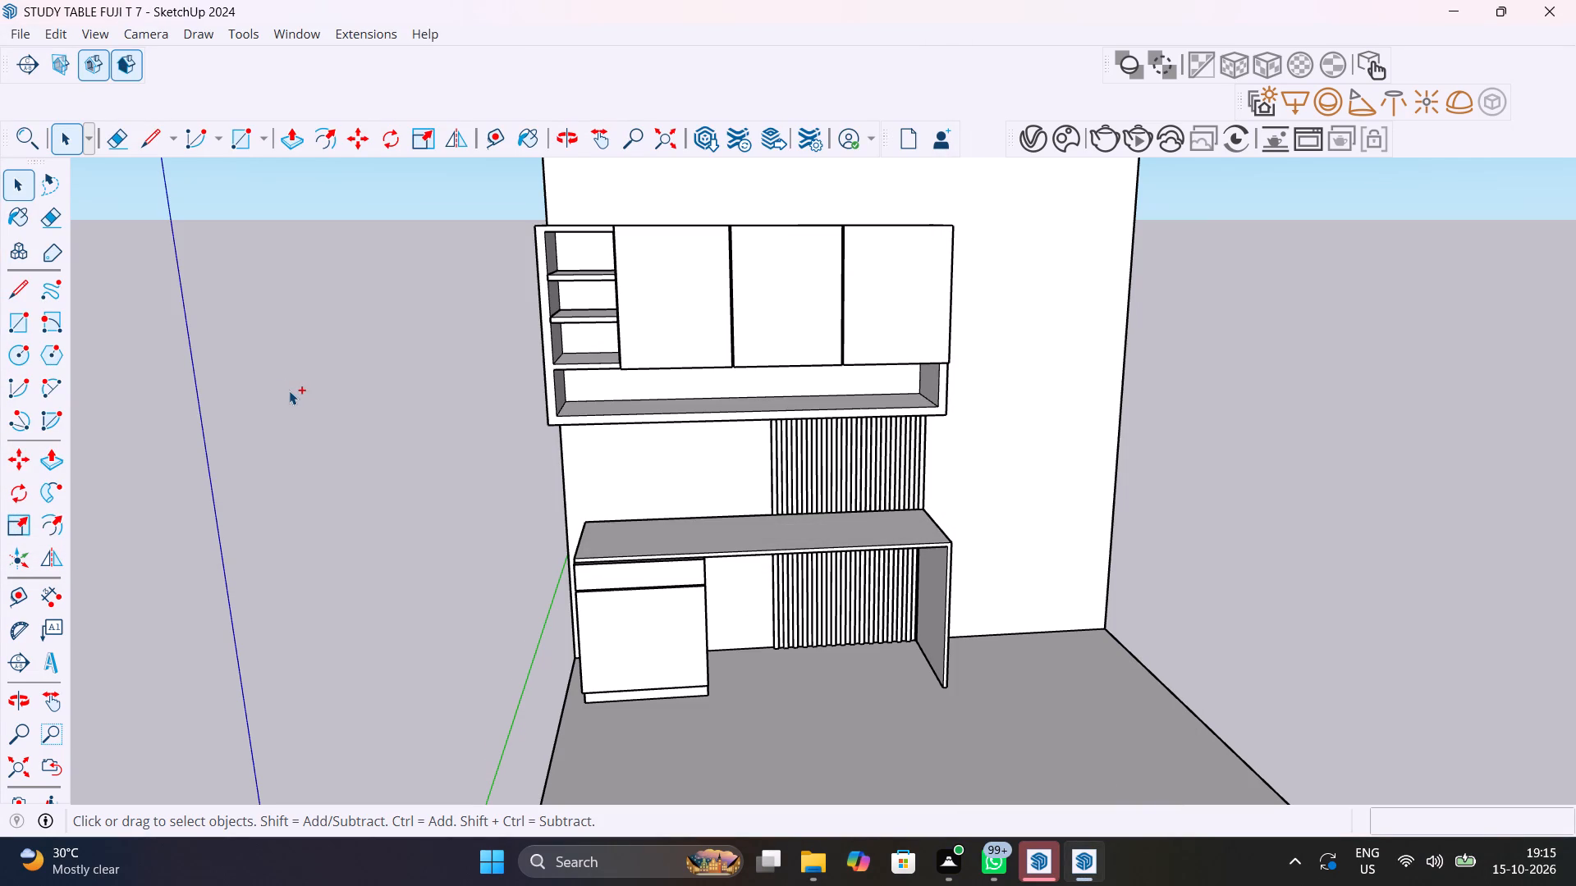
key(ctrl+s)
click(48, 14)
key(ctrl+s)
key(ctrl+s)
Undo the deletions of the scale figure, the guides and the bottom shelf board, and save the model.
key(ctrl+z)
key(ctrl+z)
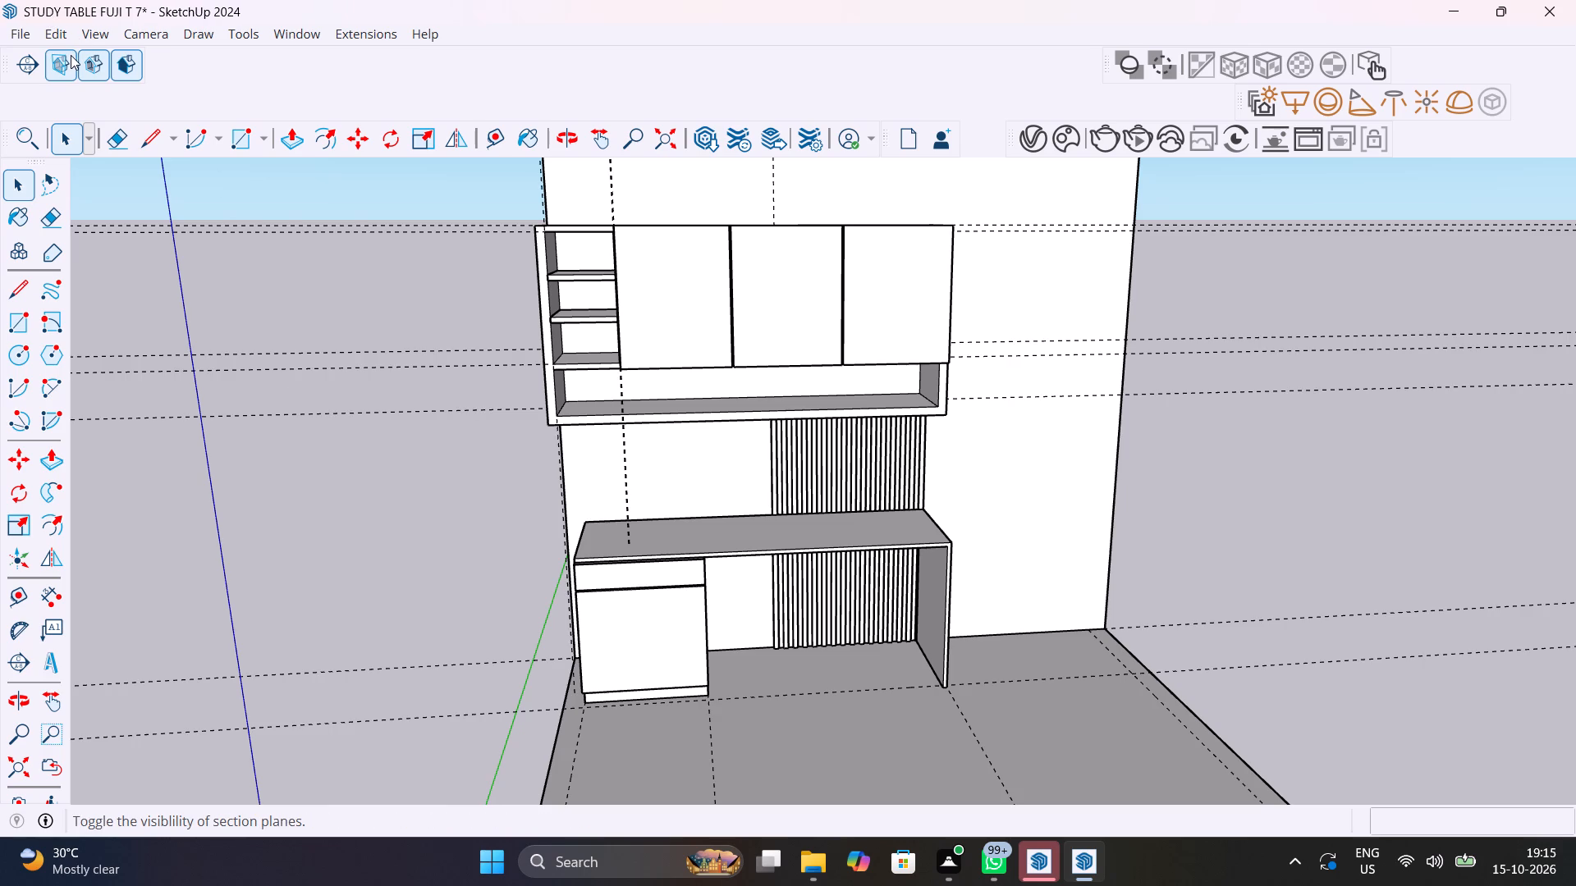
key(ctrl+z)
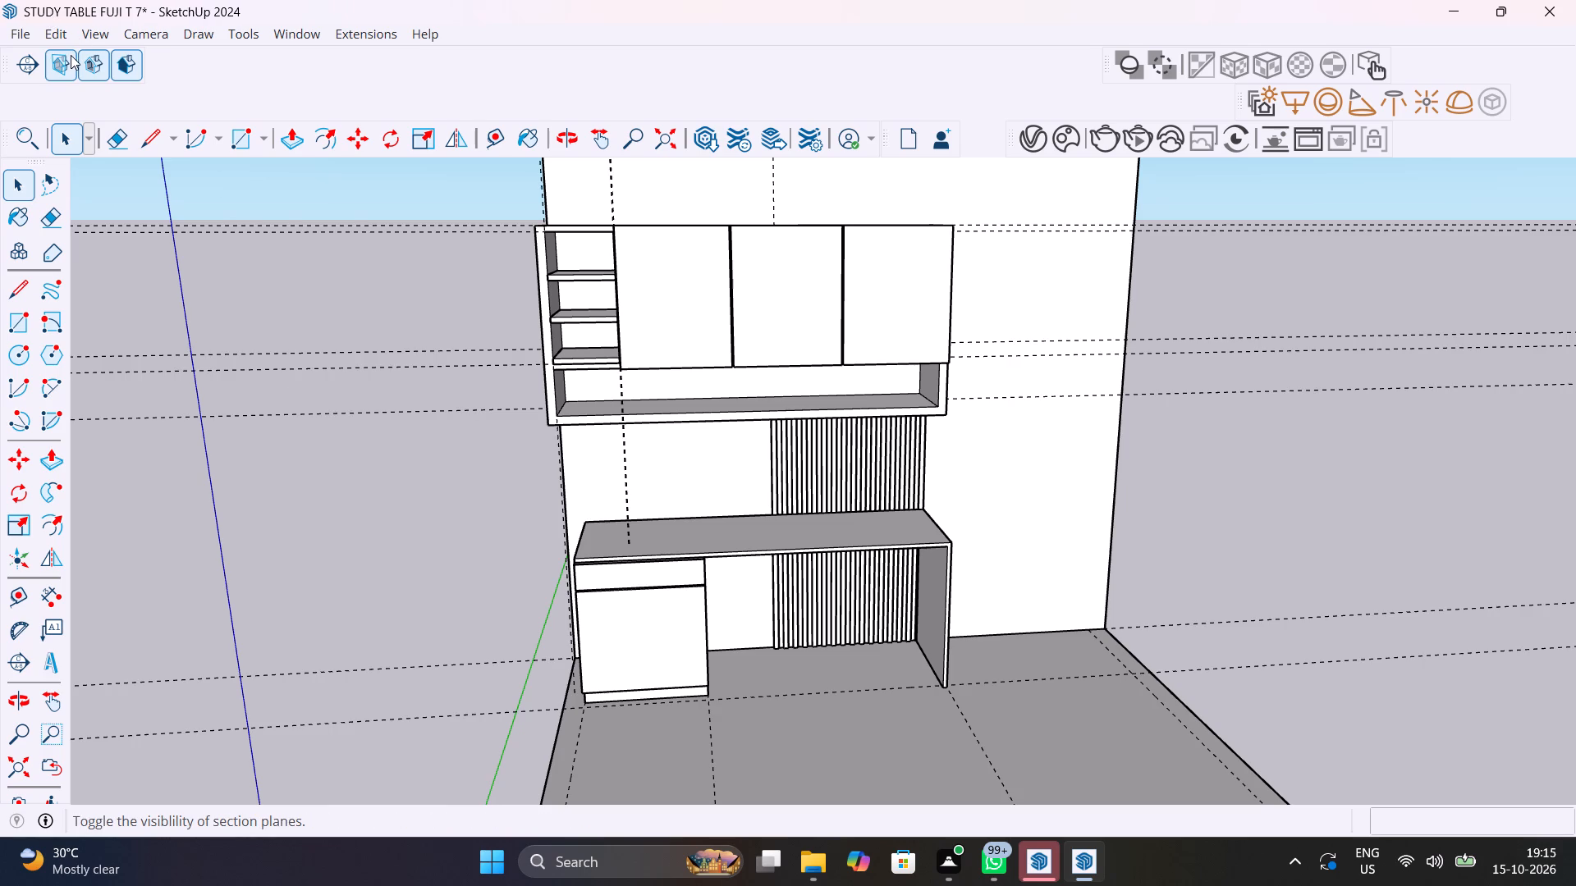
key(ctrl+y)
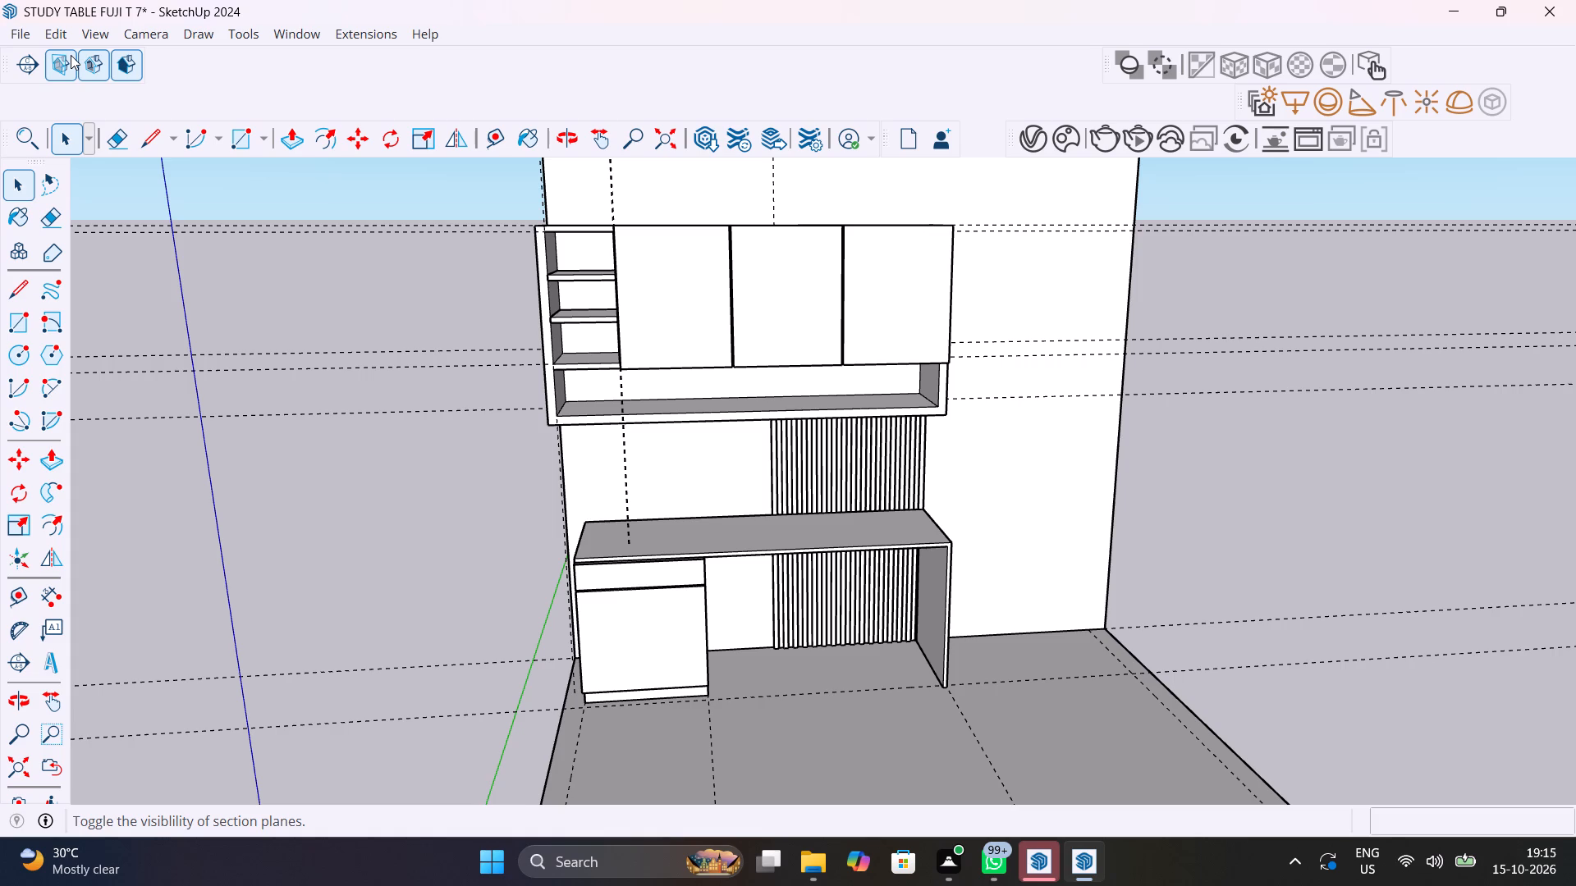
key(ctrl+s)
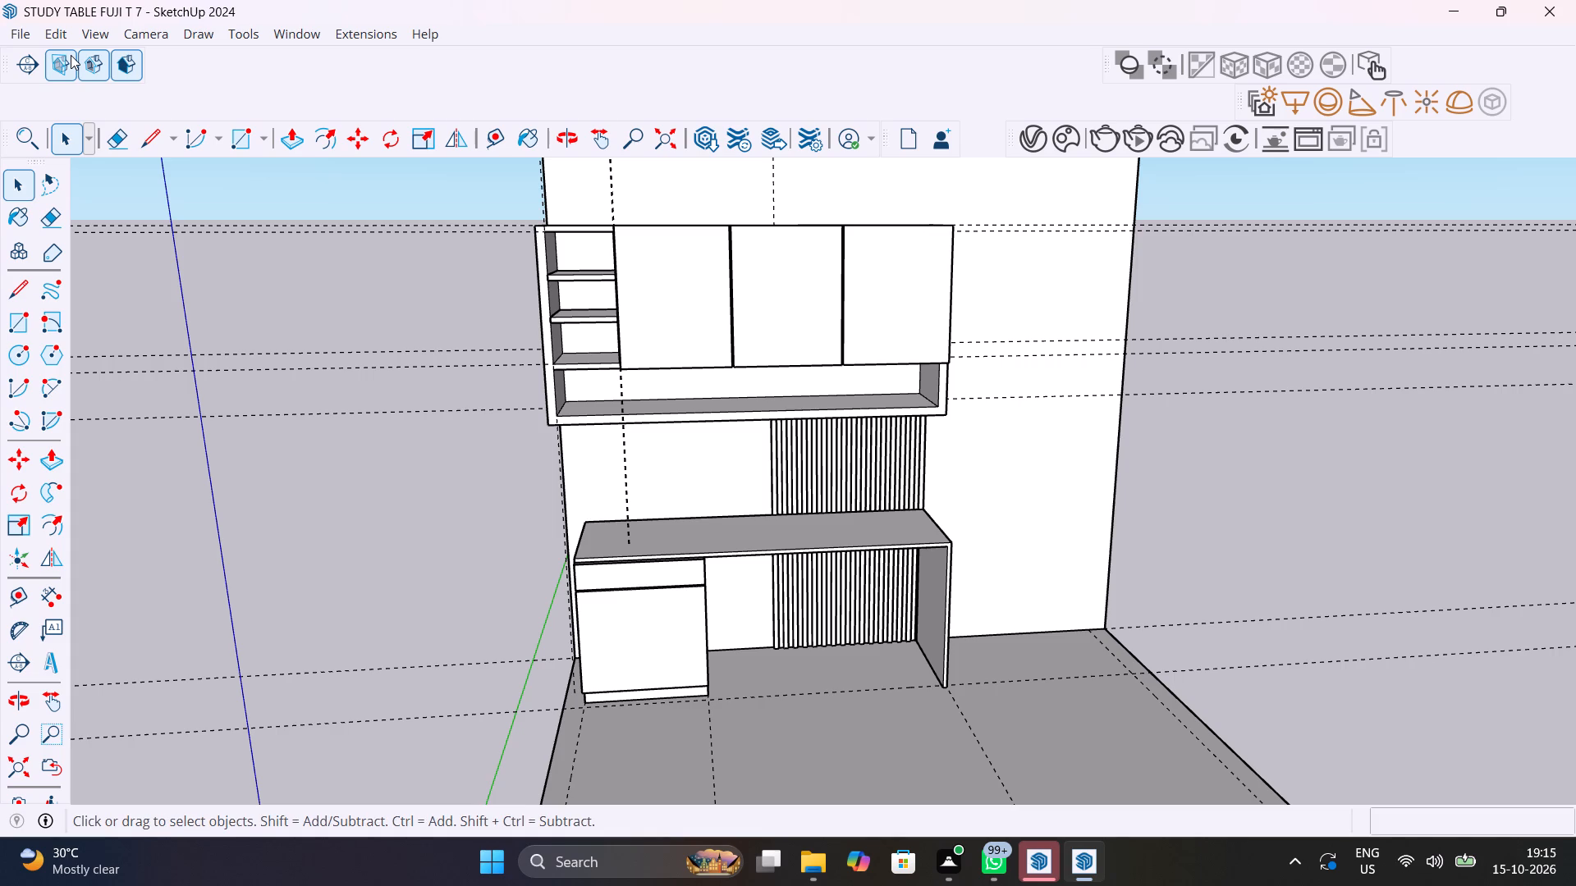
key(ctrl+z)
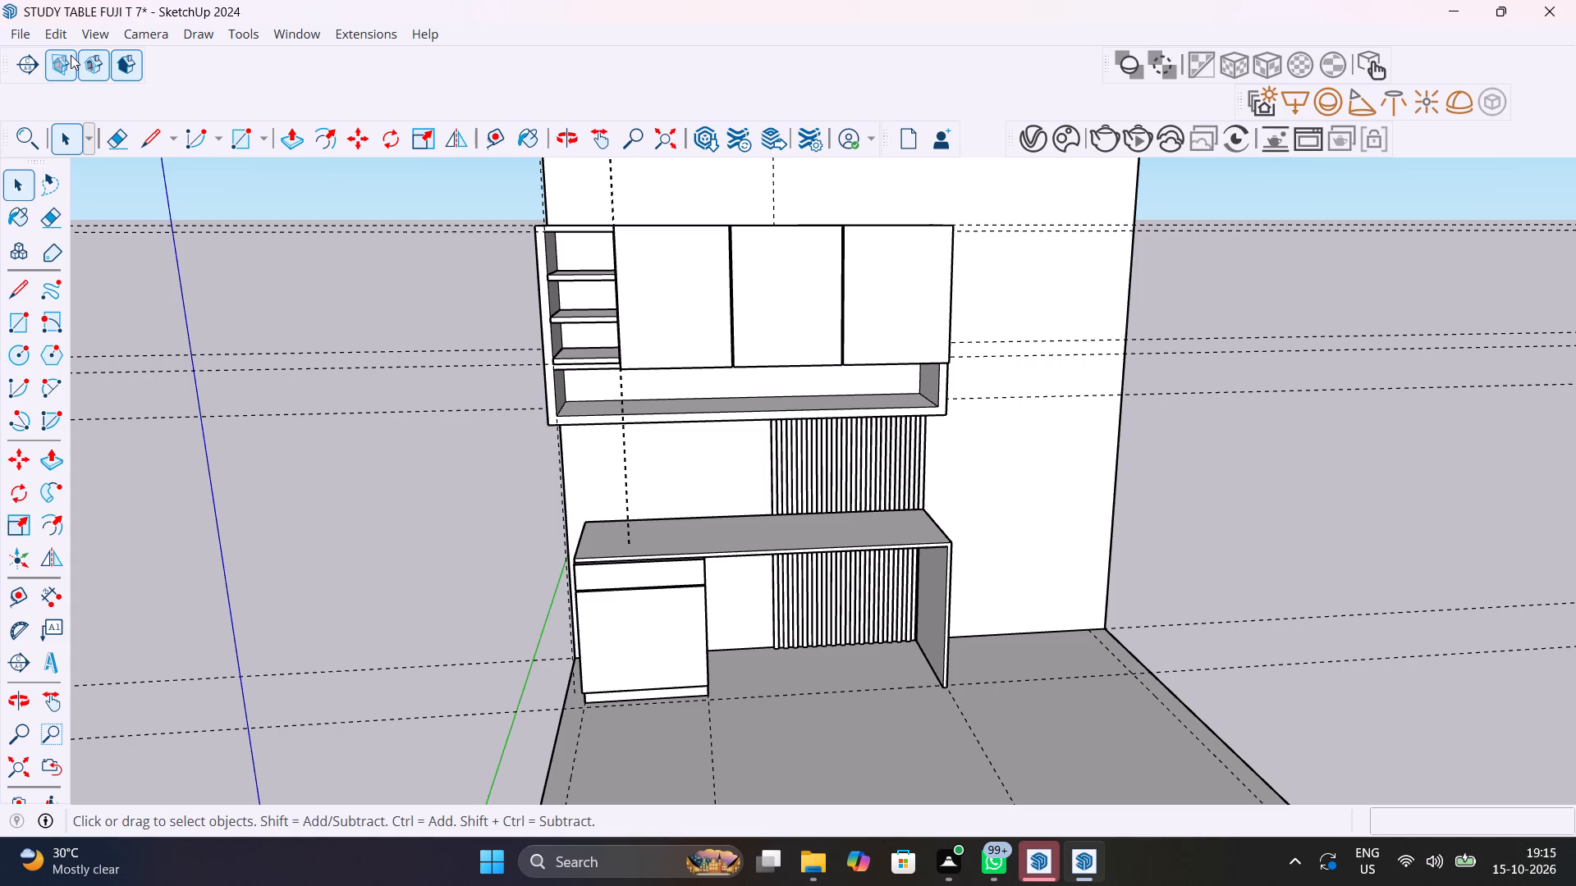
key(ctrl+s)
Delete all construction guides from the room model.
scroll(135, 132, down, 3)
scroll(257, 253, down, 4)
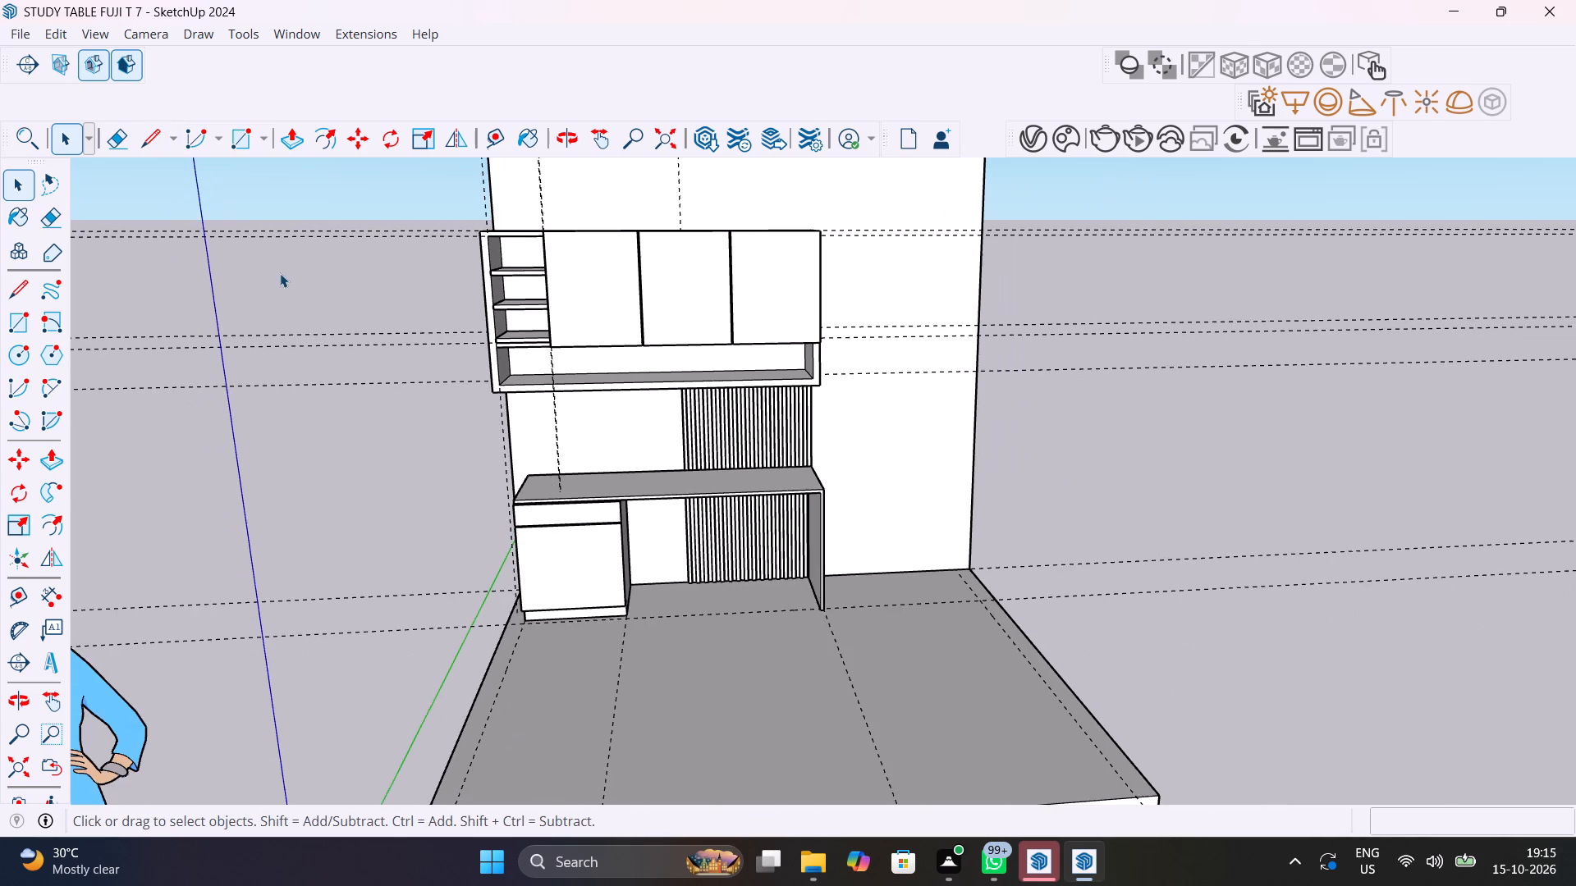
scroll(280, 273, down, 1)
middle_drag(280, 273, 384, 317)
scroll(465, 355, up, 5)
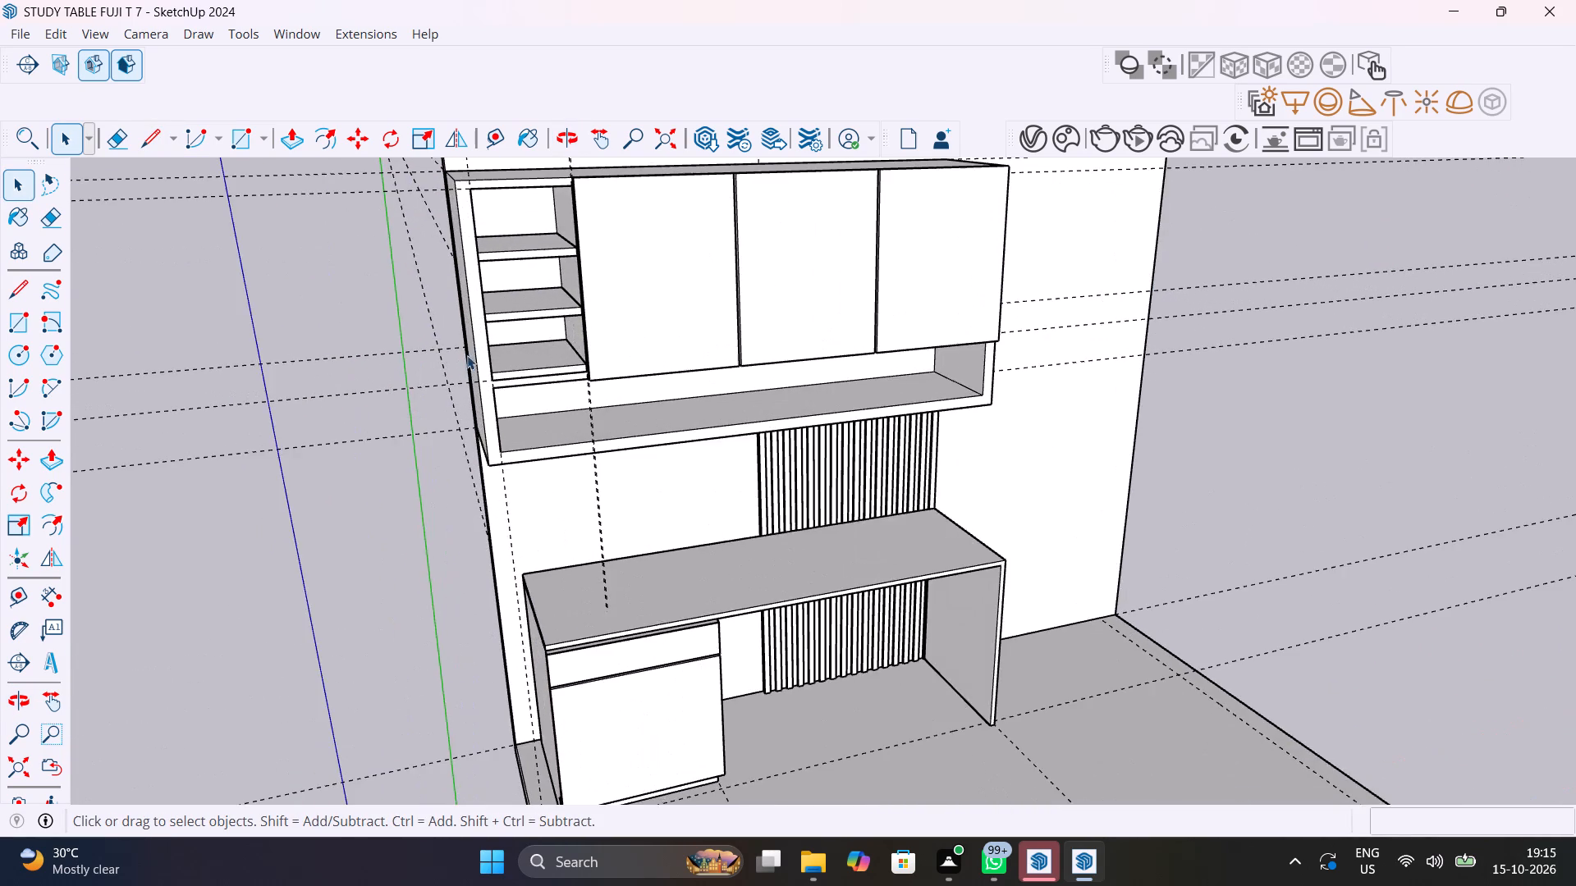
scroll(460, 345, down, 5)
click(49, 34)
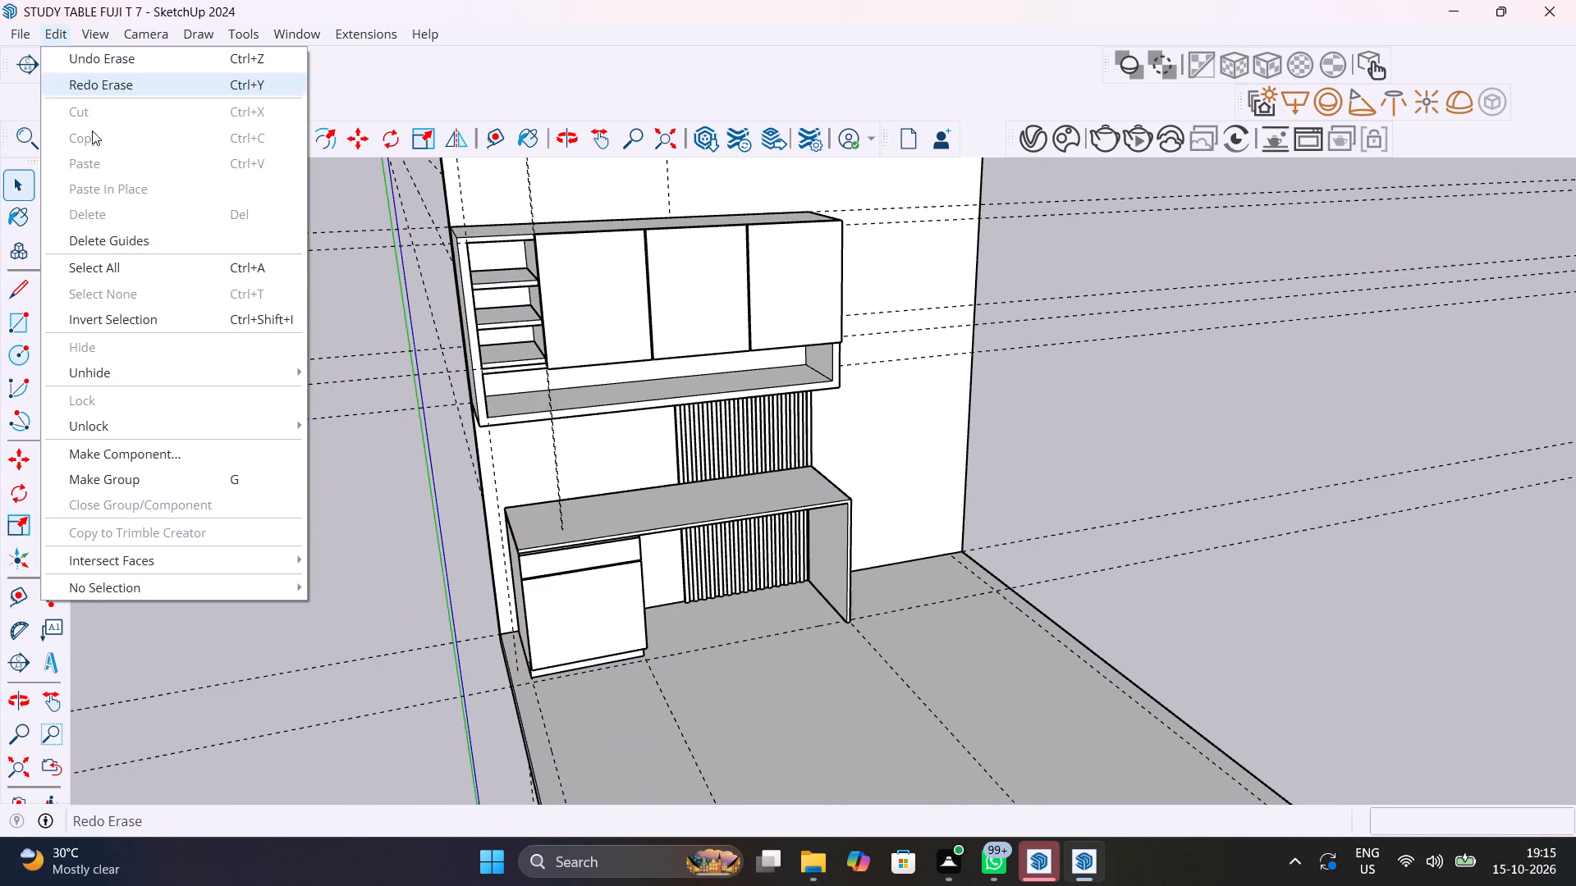
click(147, 248)
scroll(181, 278, down, 3)
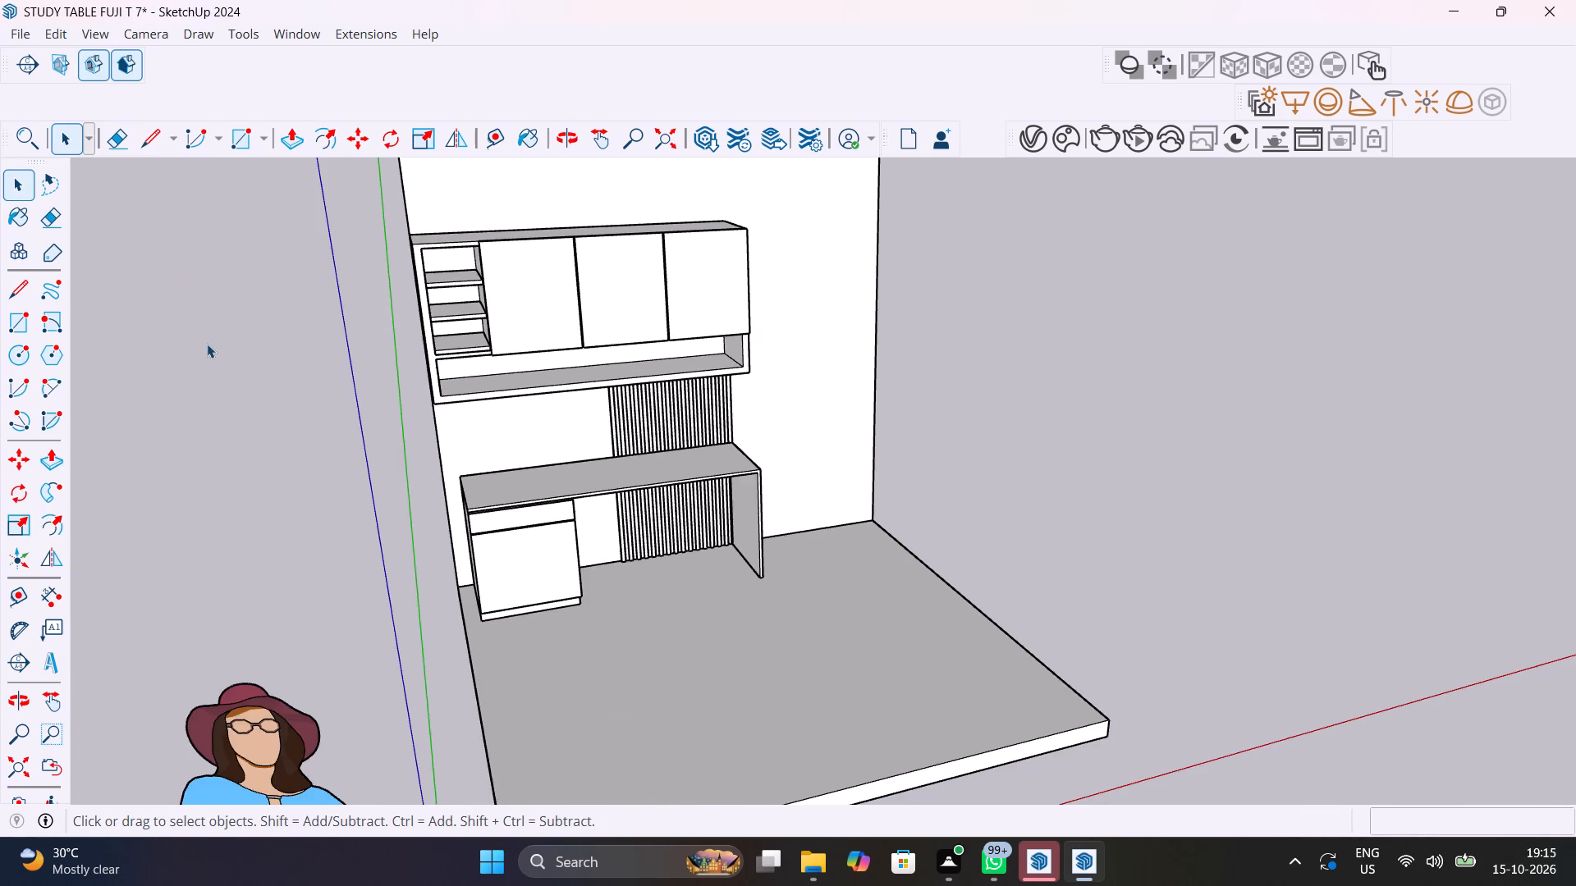
middle_drag(200, 342, 80, 283)
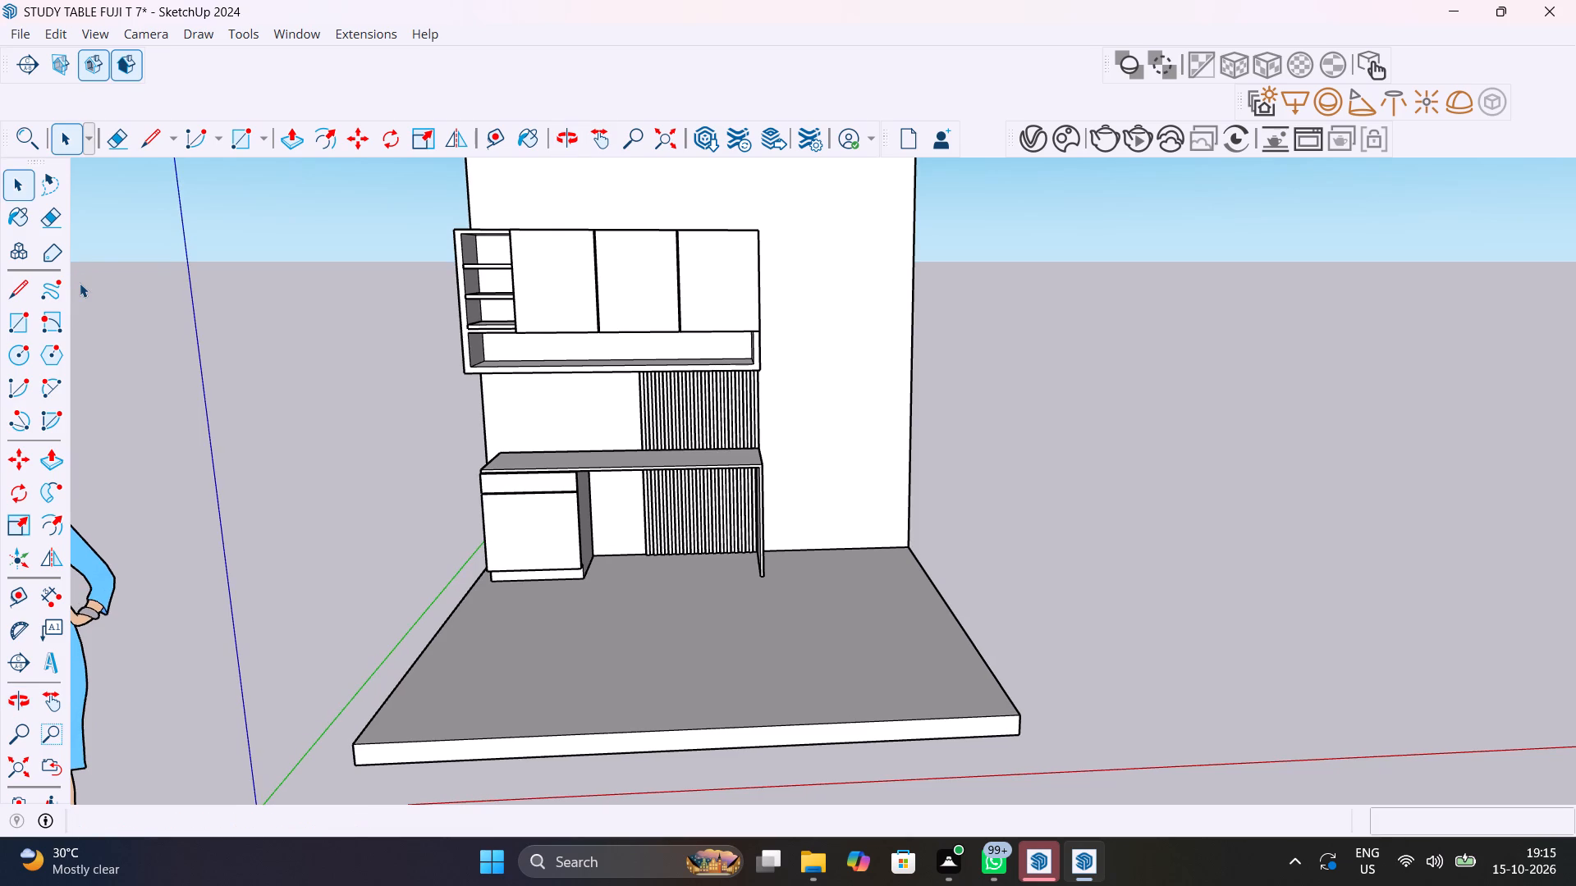
Delete the lowest loose shelf board in the overhead cabinet's open side bay.
scroll(445, 316, up, 8)
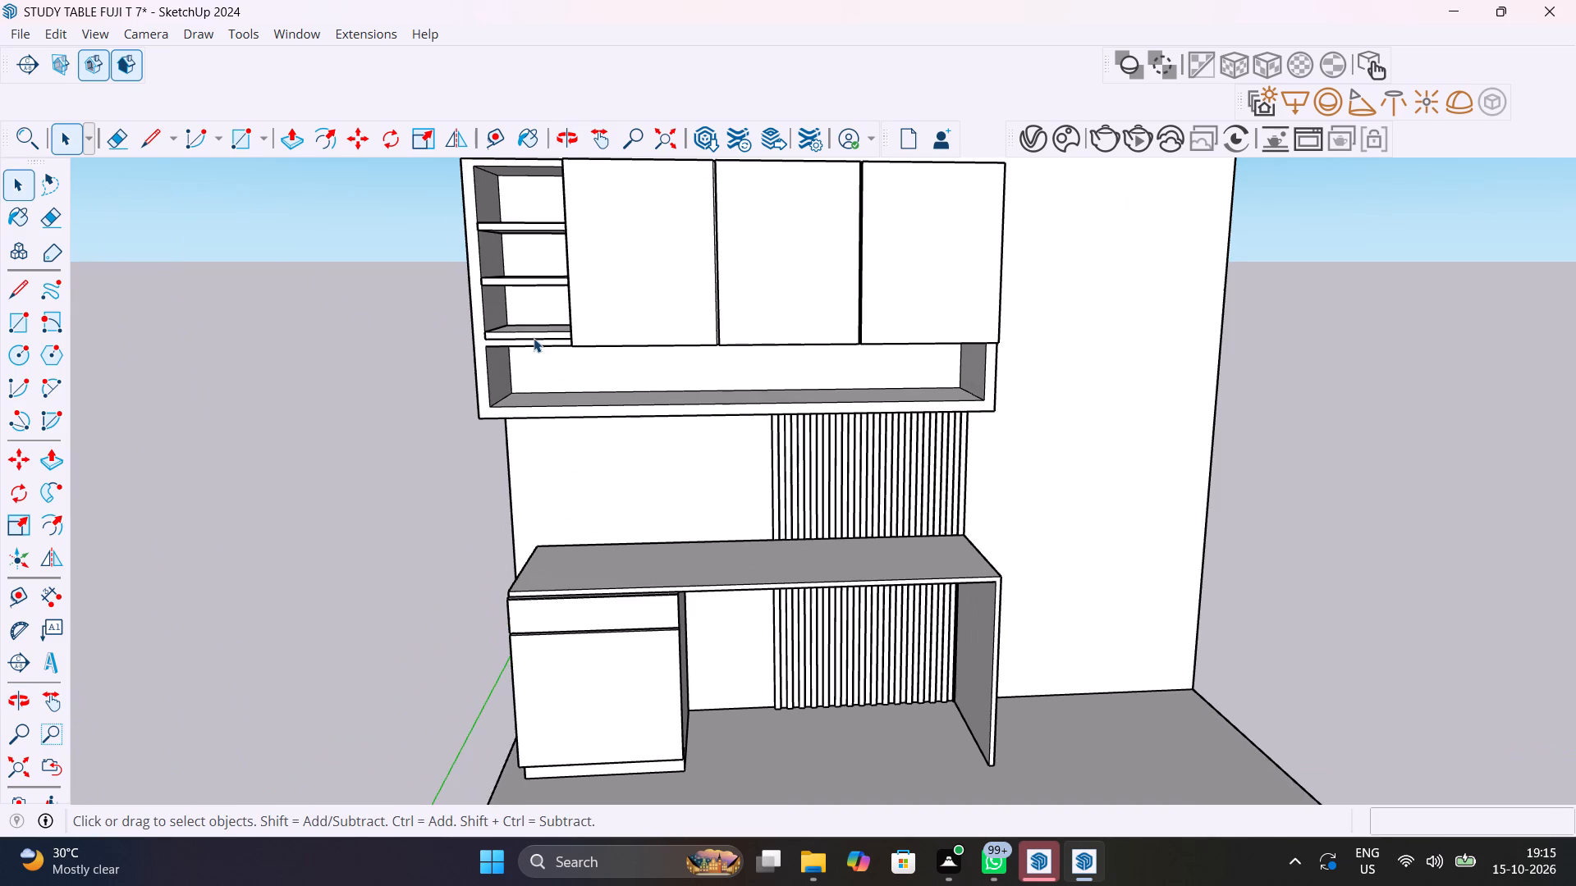
click(535, 338)
key(Delete)
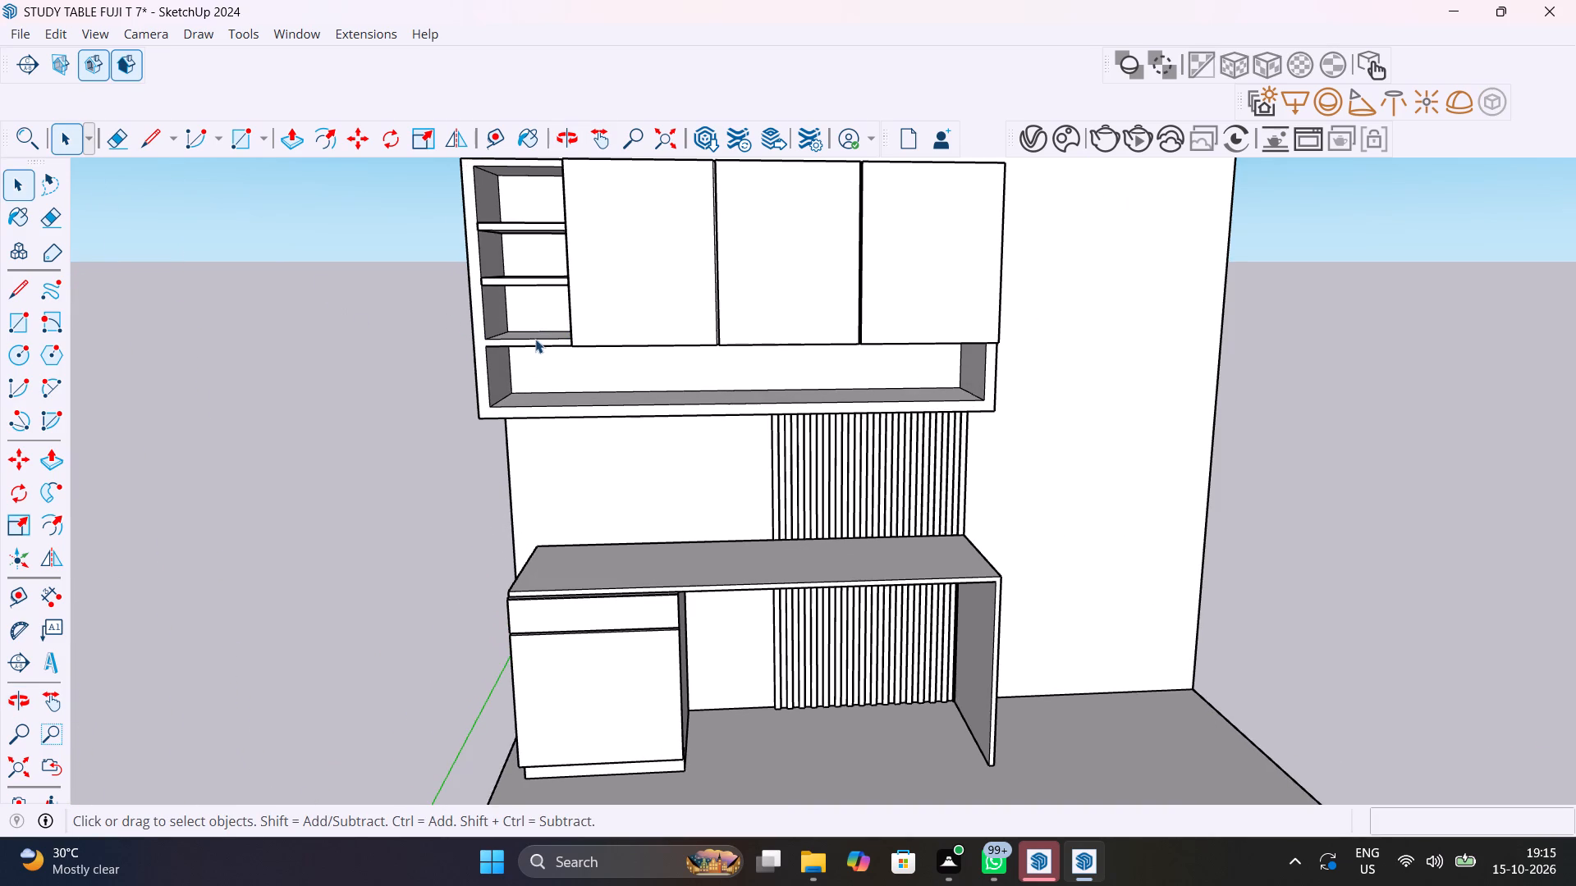
Select the overhead cabinet with its doors, and place a vertical guide at the desktop's rear corner, about 9' 8" from the back wall's far edge.
middle_drag(543, 441, 812, 392)
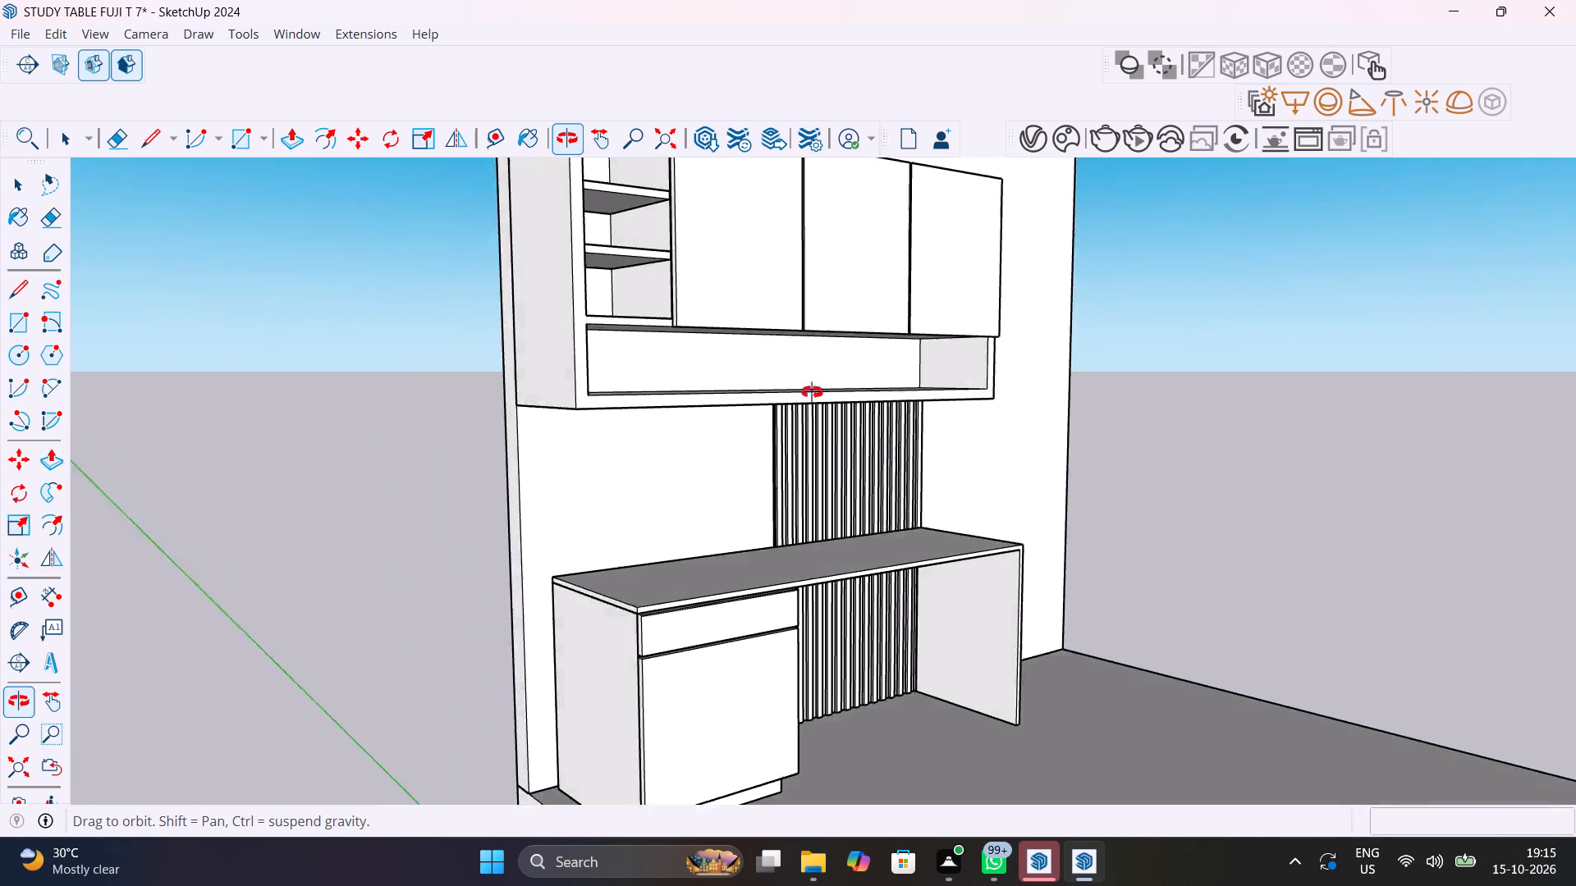
middle_drag(812, 392, 638, 478)
middle_drag(642, 477, 833, 542)
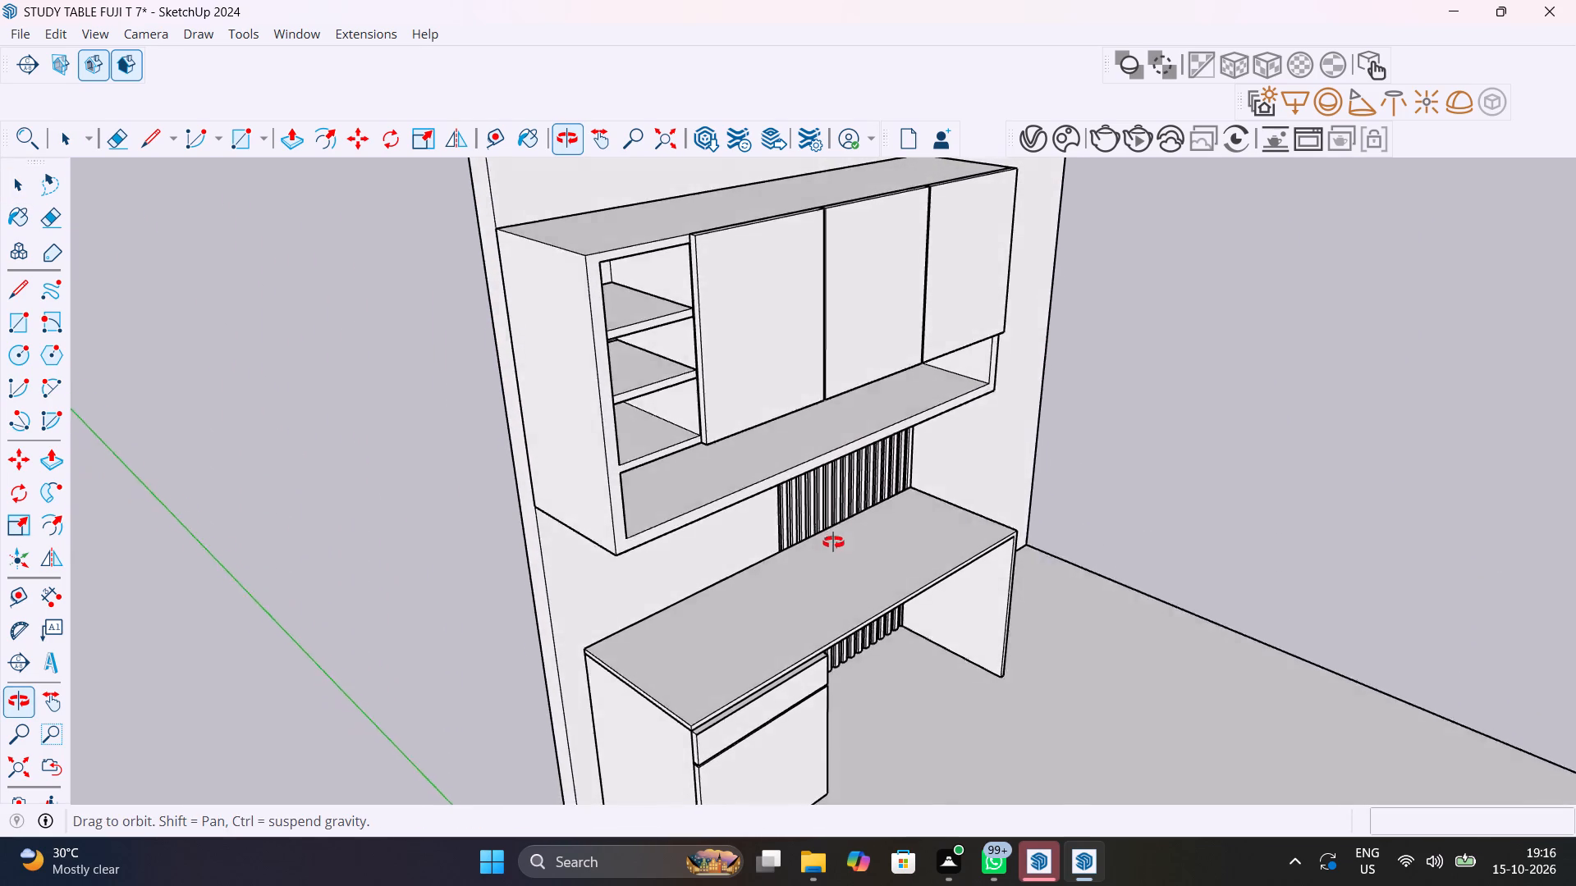
middle_drag(833, 542, 332, 432)
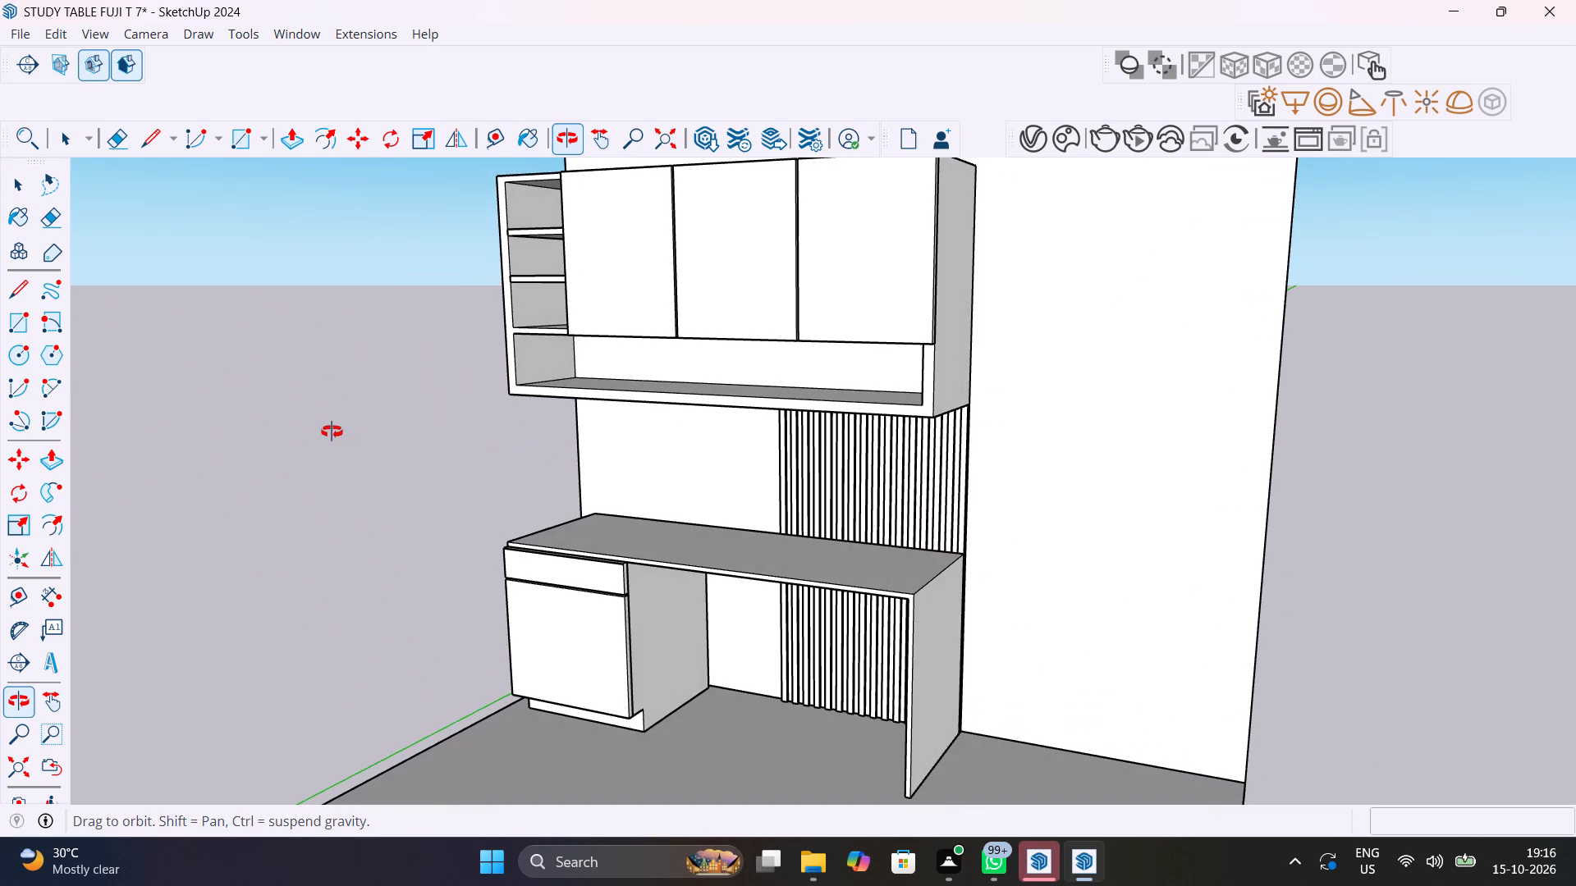
middle_drag(332, 432, 654, 402)
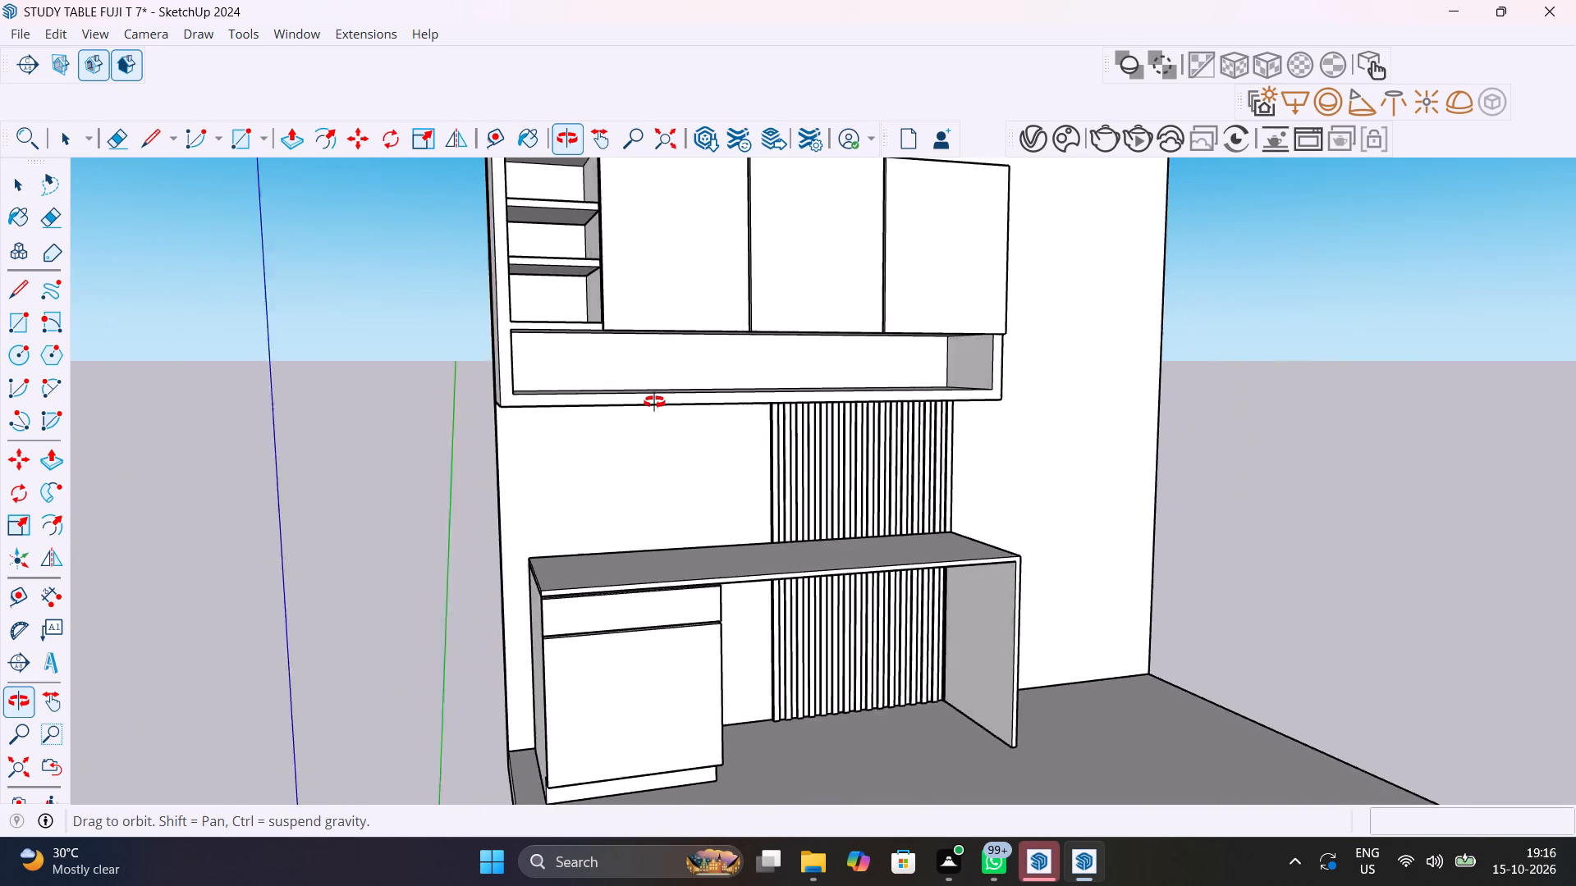
middle_drag(654, 402, 767, 478)
click(559, 423)
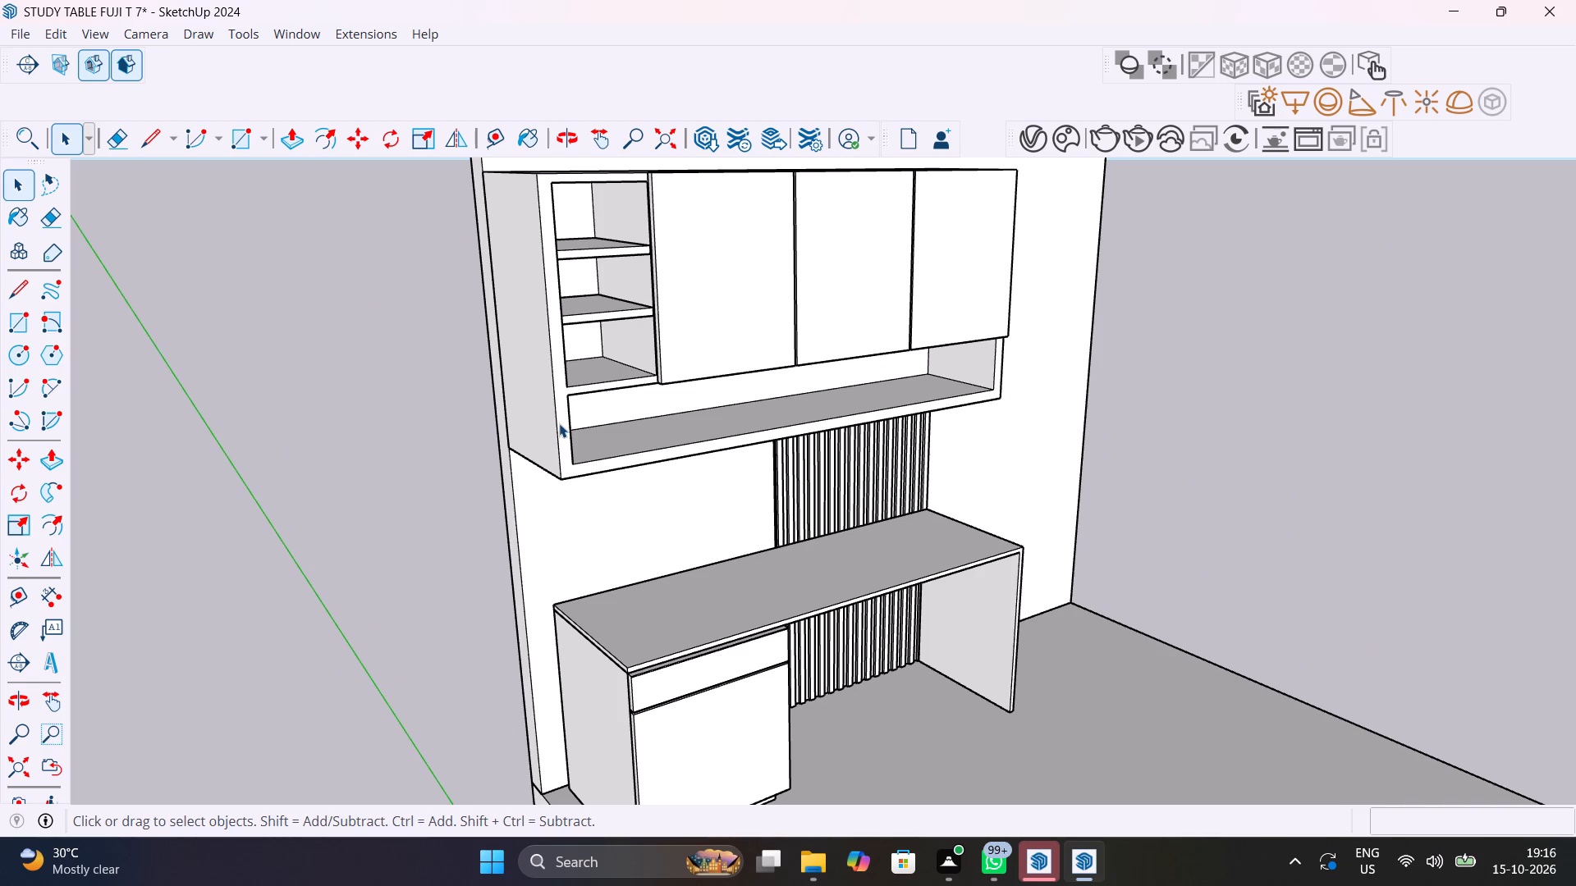
shift+click(708, 258)
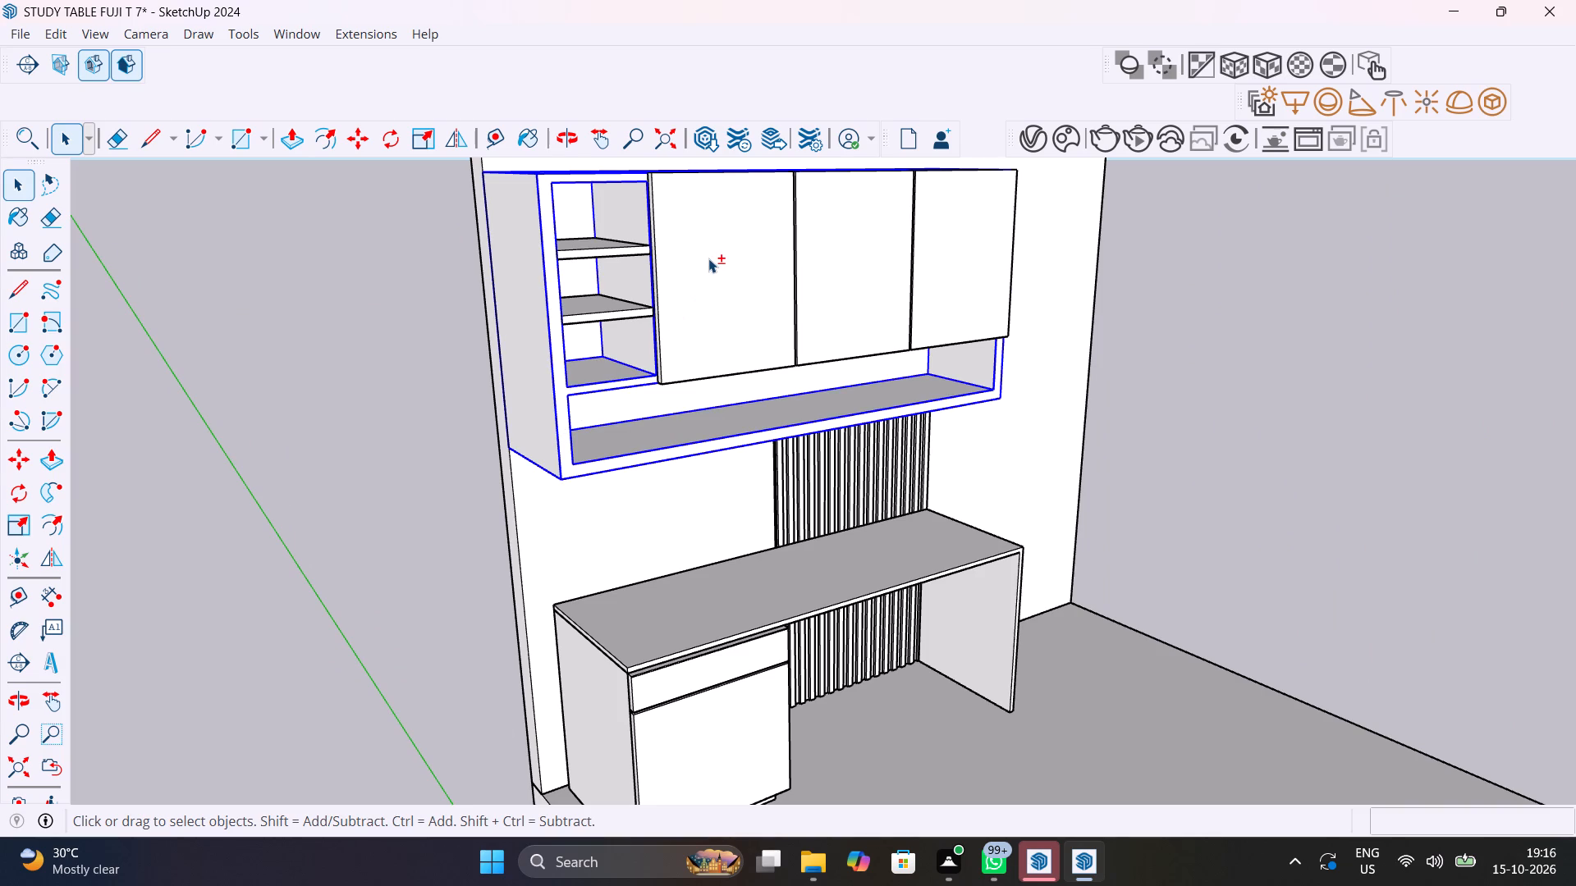
key(m)
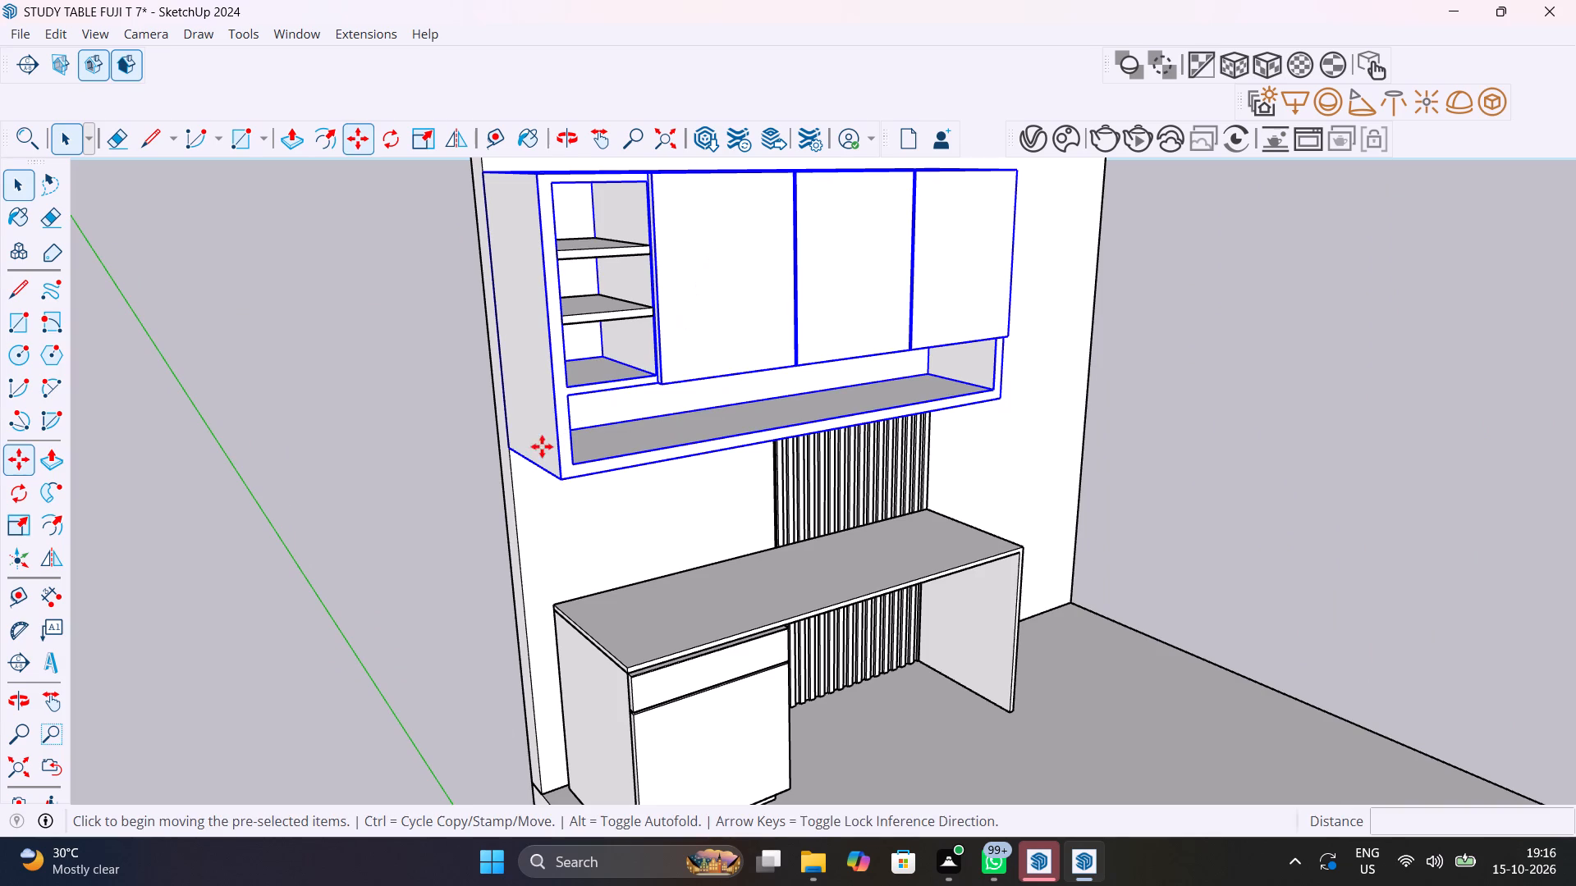
middle_drag(496, 448, 460, 358)
key(t)
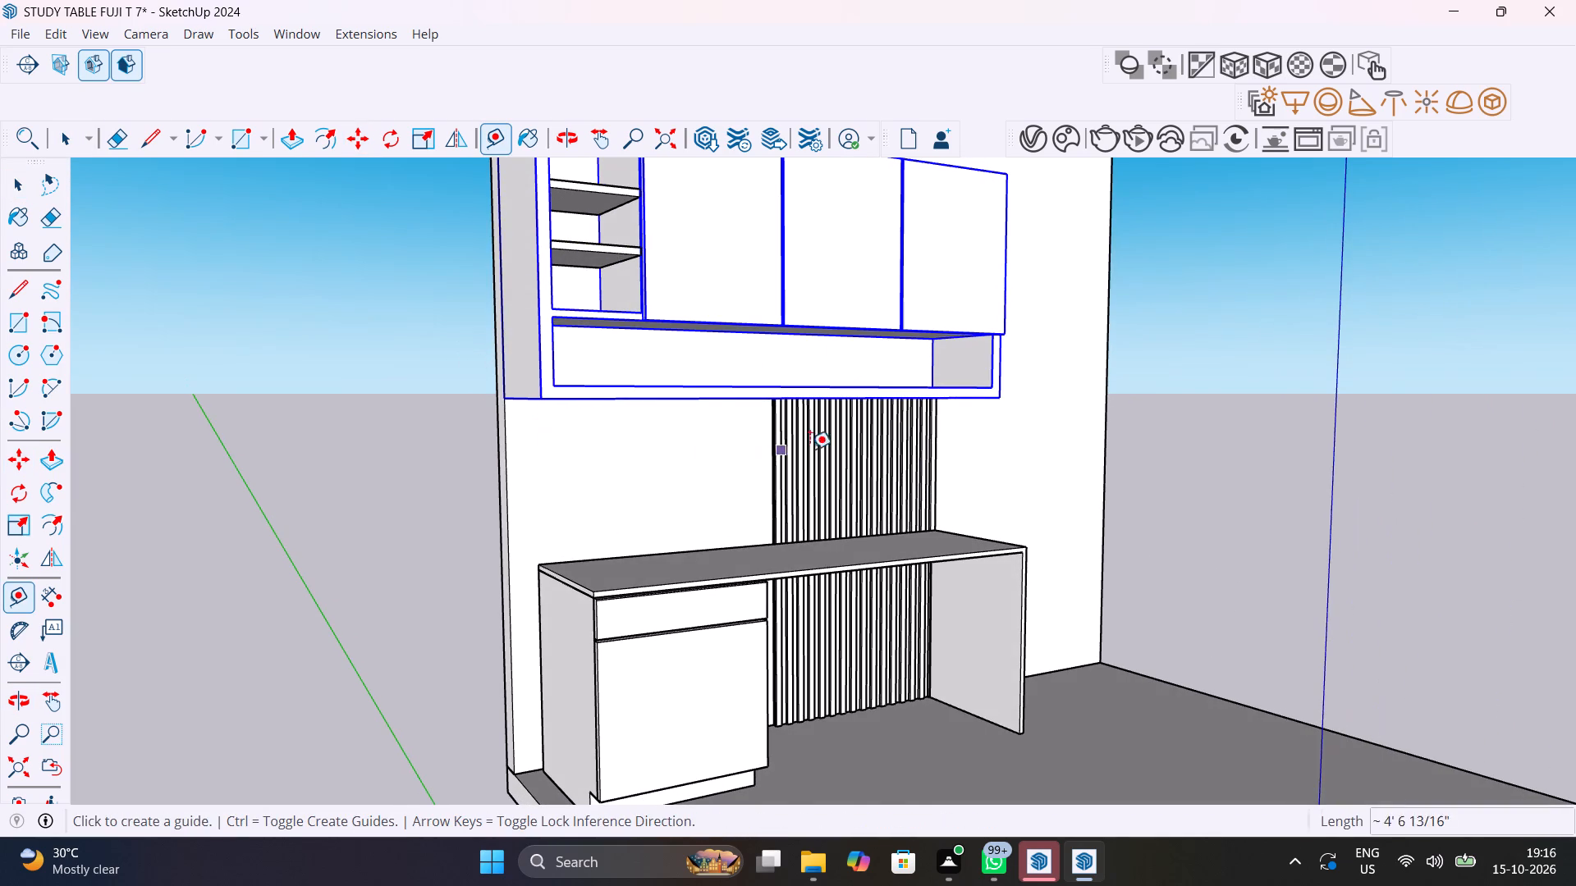
click(1105, 409)
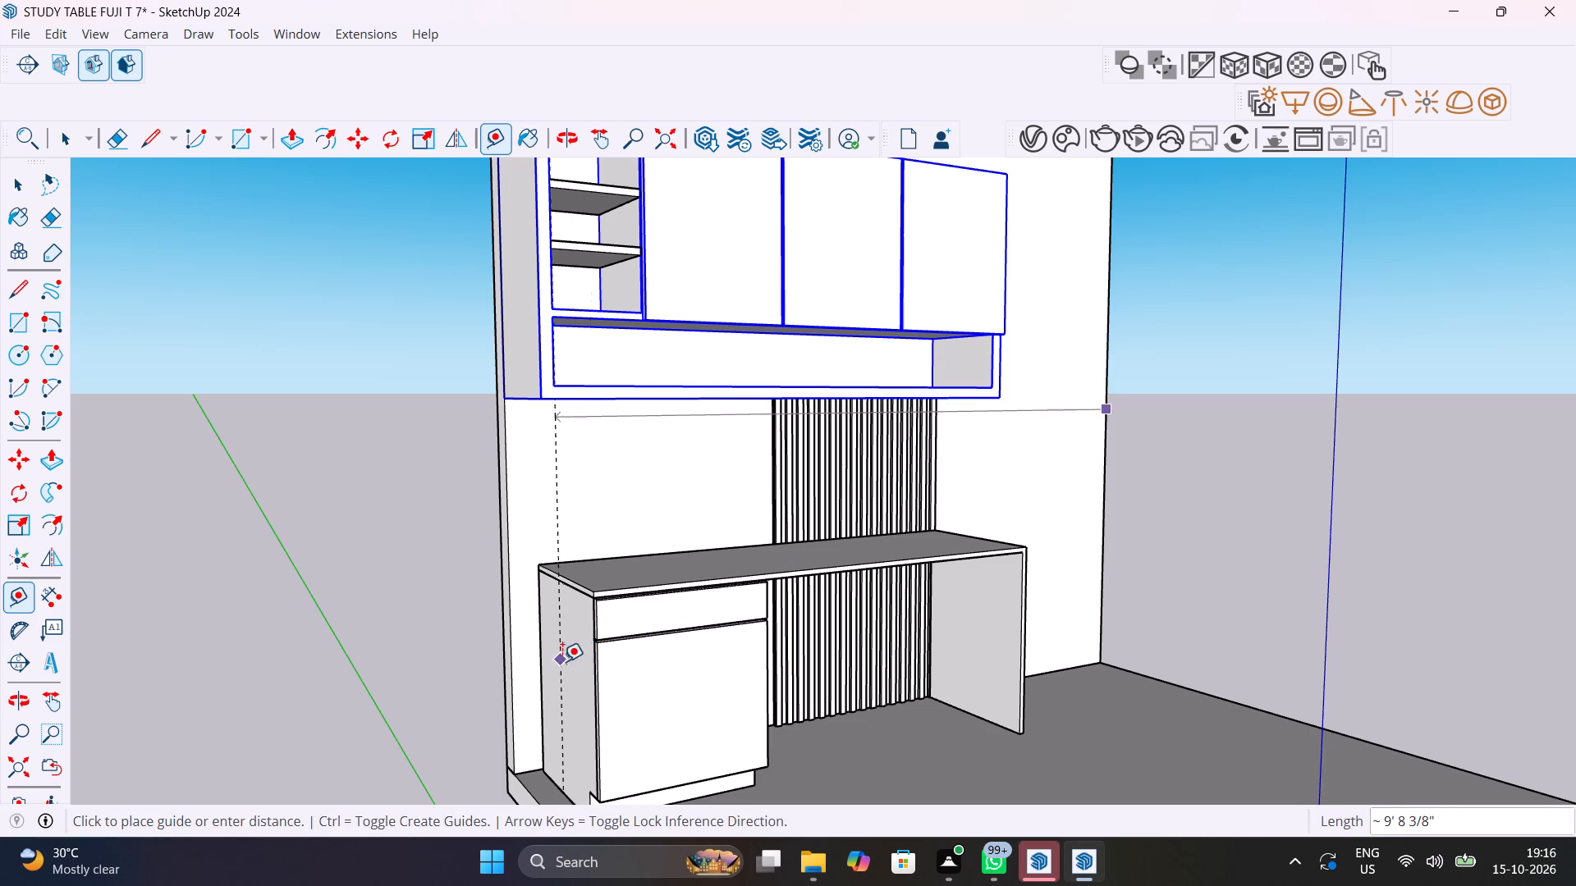
scroll(538, 560, up, 8)
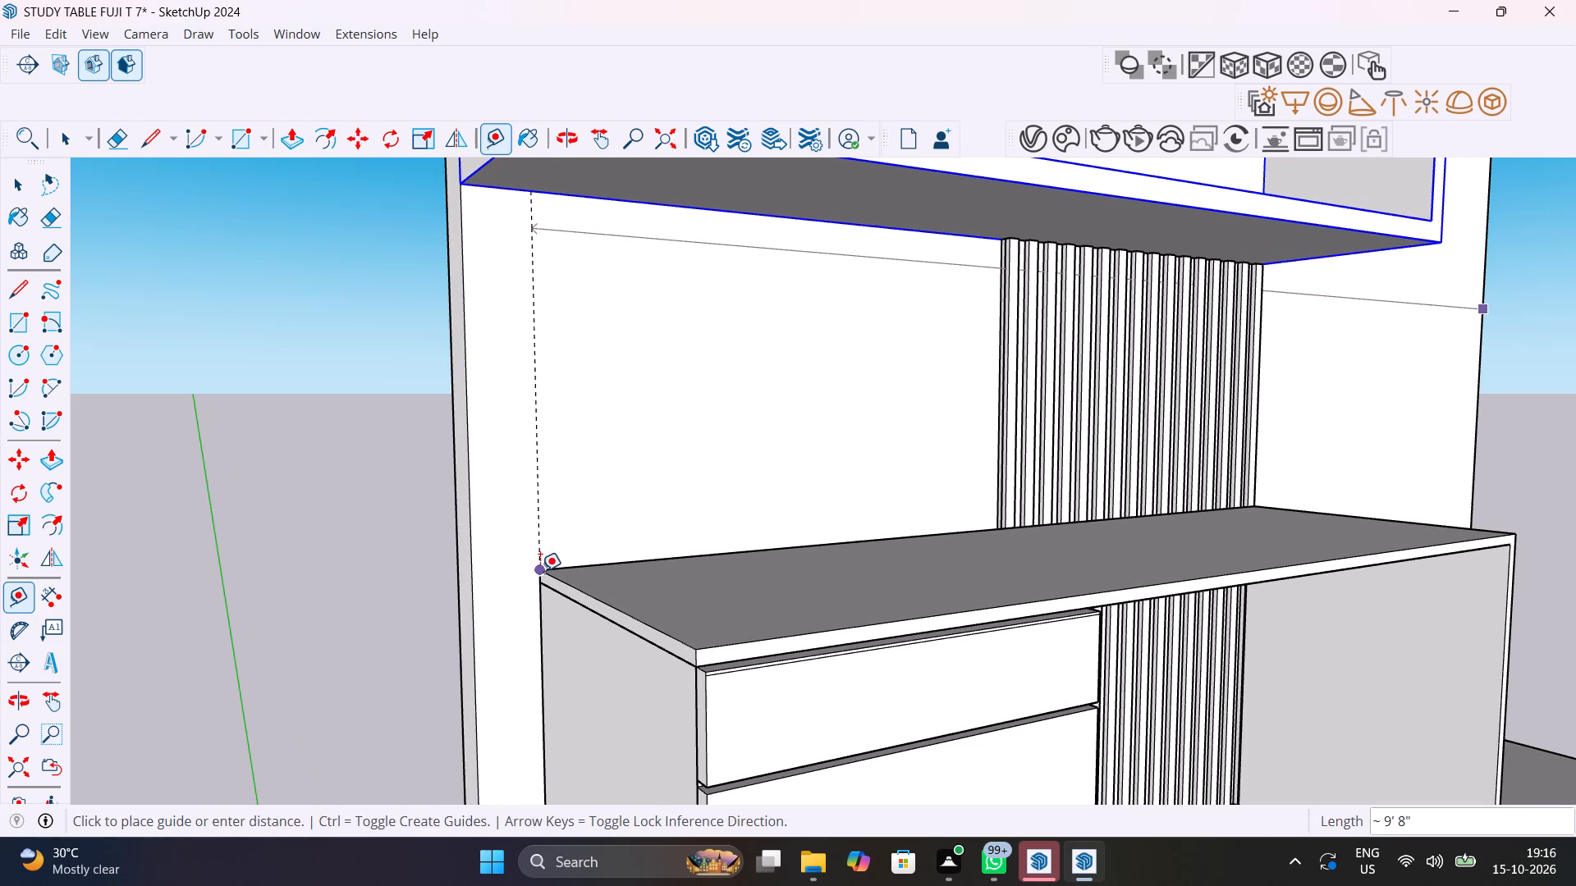
click(540, 571)
scroll(529, 593, down, 13)
key(space)
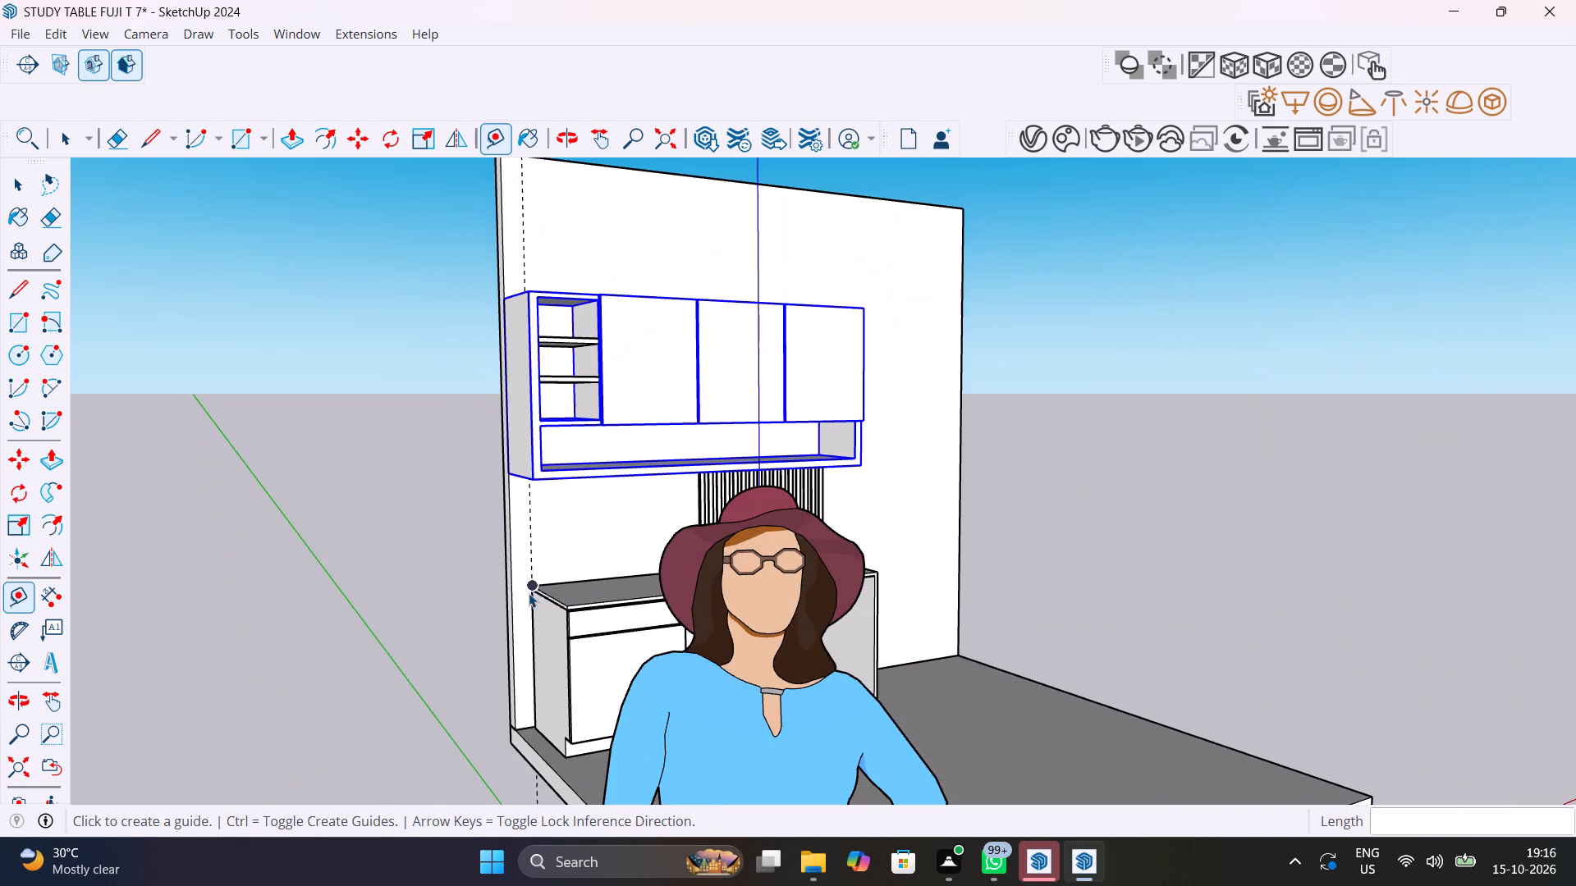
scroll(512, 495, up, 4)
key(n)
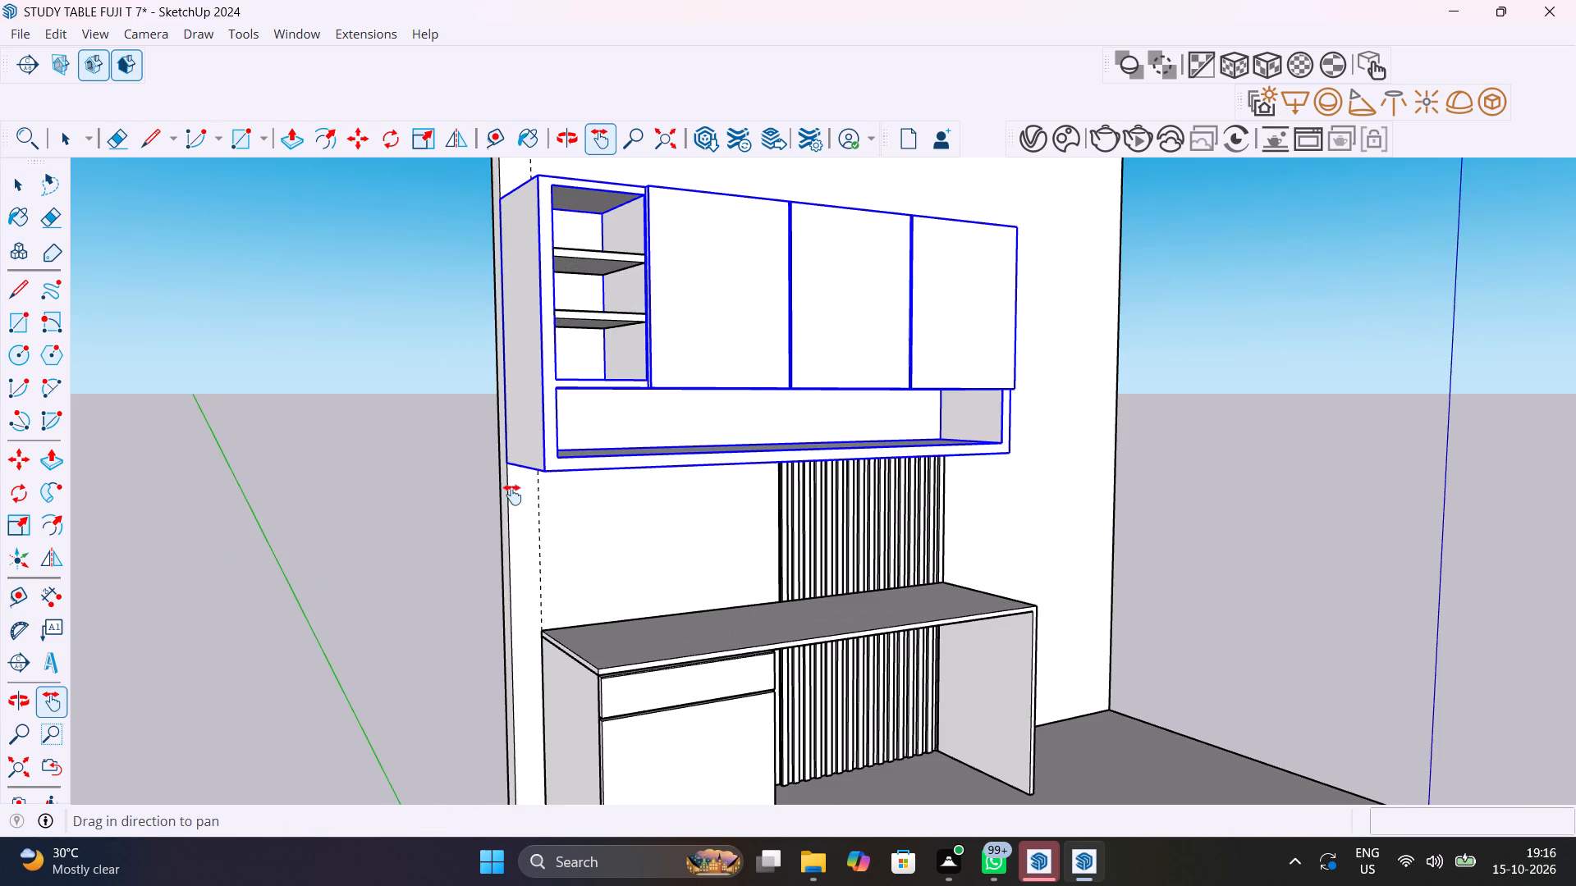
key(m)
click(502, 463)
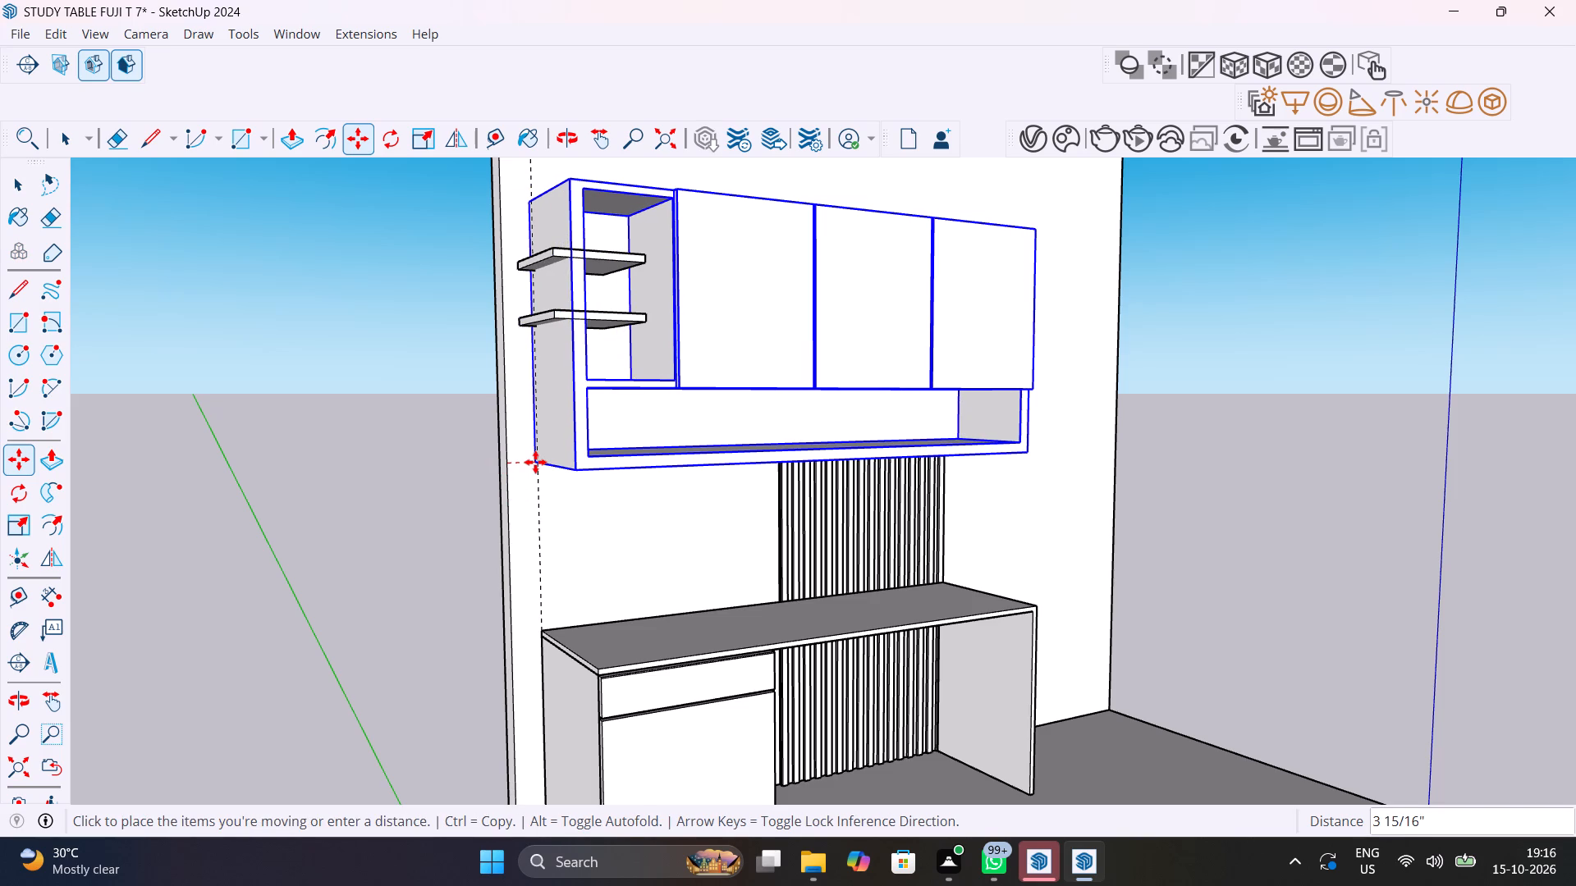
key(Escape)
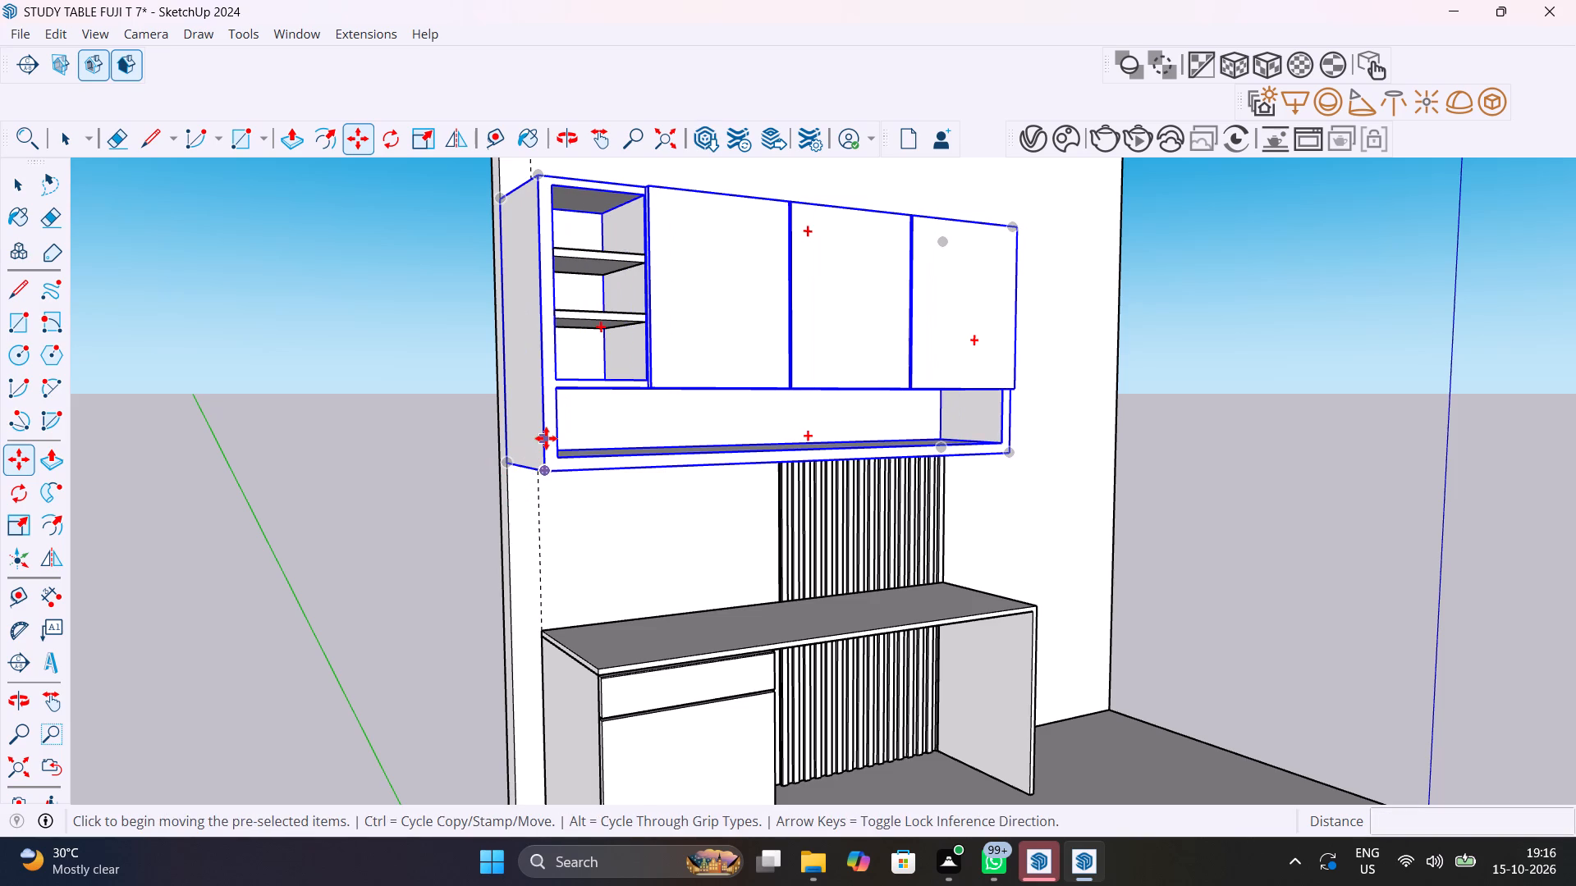
Add the two side-bay shelves to the cabinet selection and move everything along the back wall to the vertical guide.
key(space)
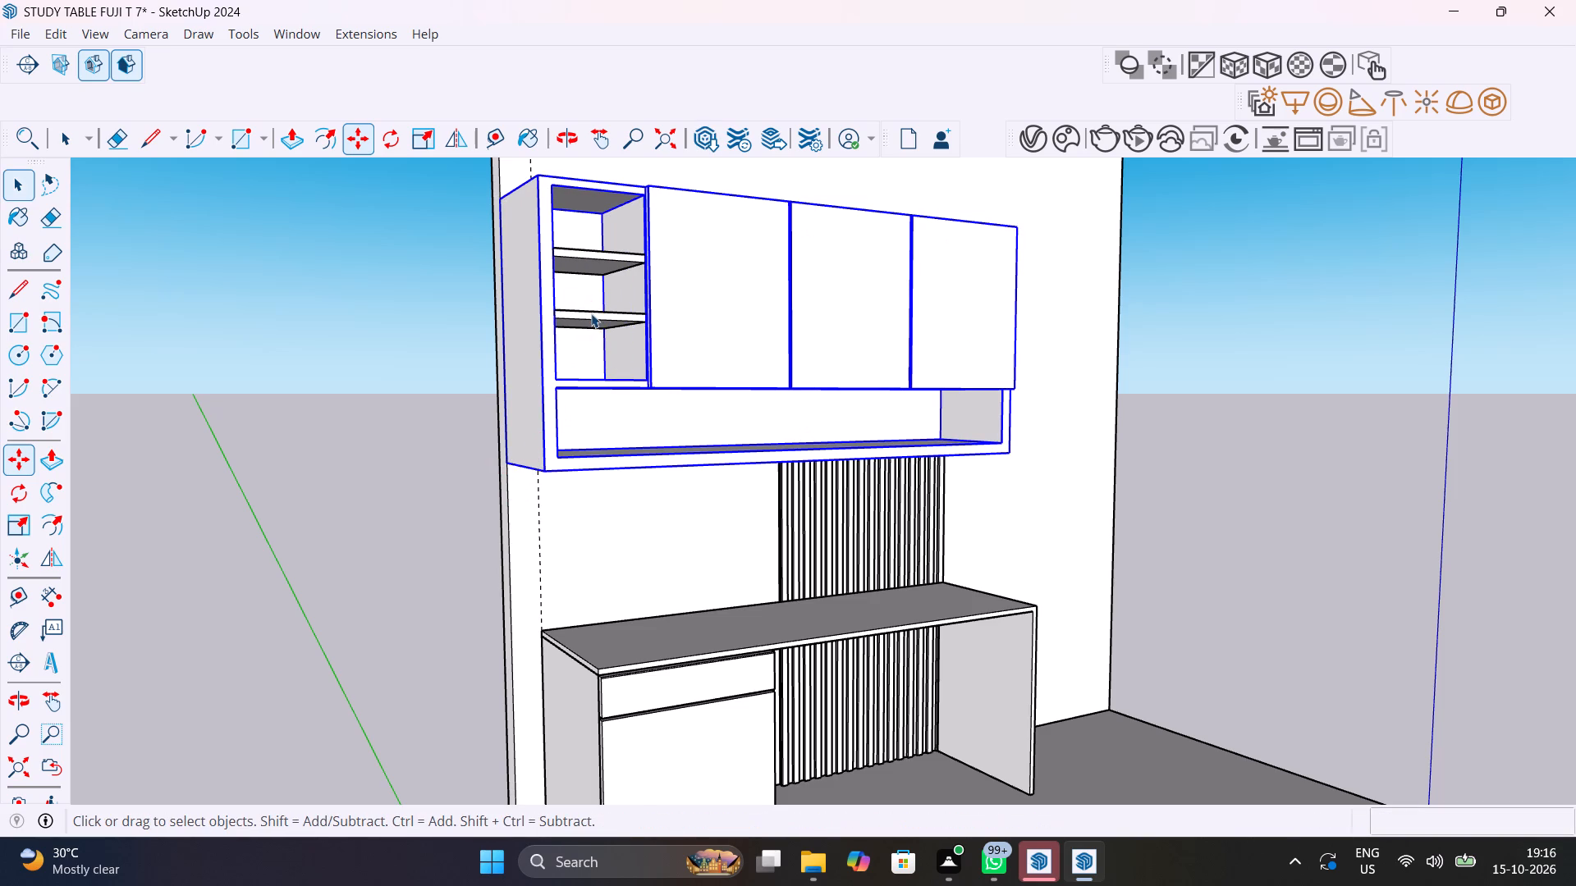
shift+click(590, 315)
shift+click(581, 254)
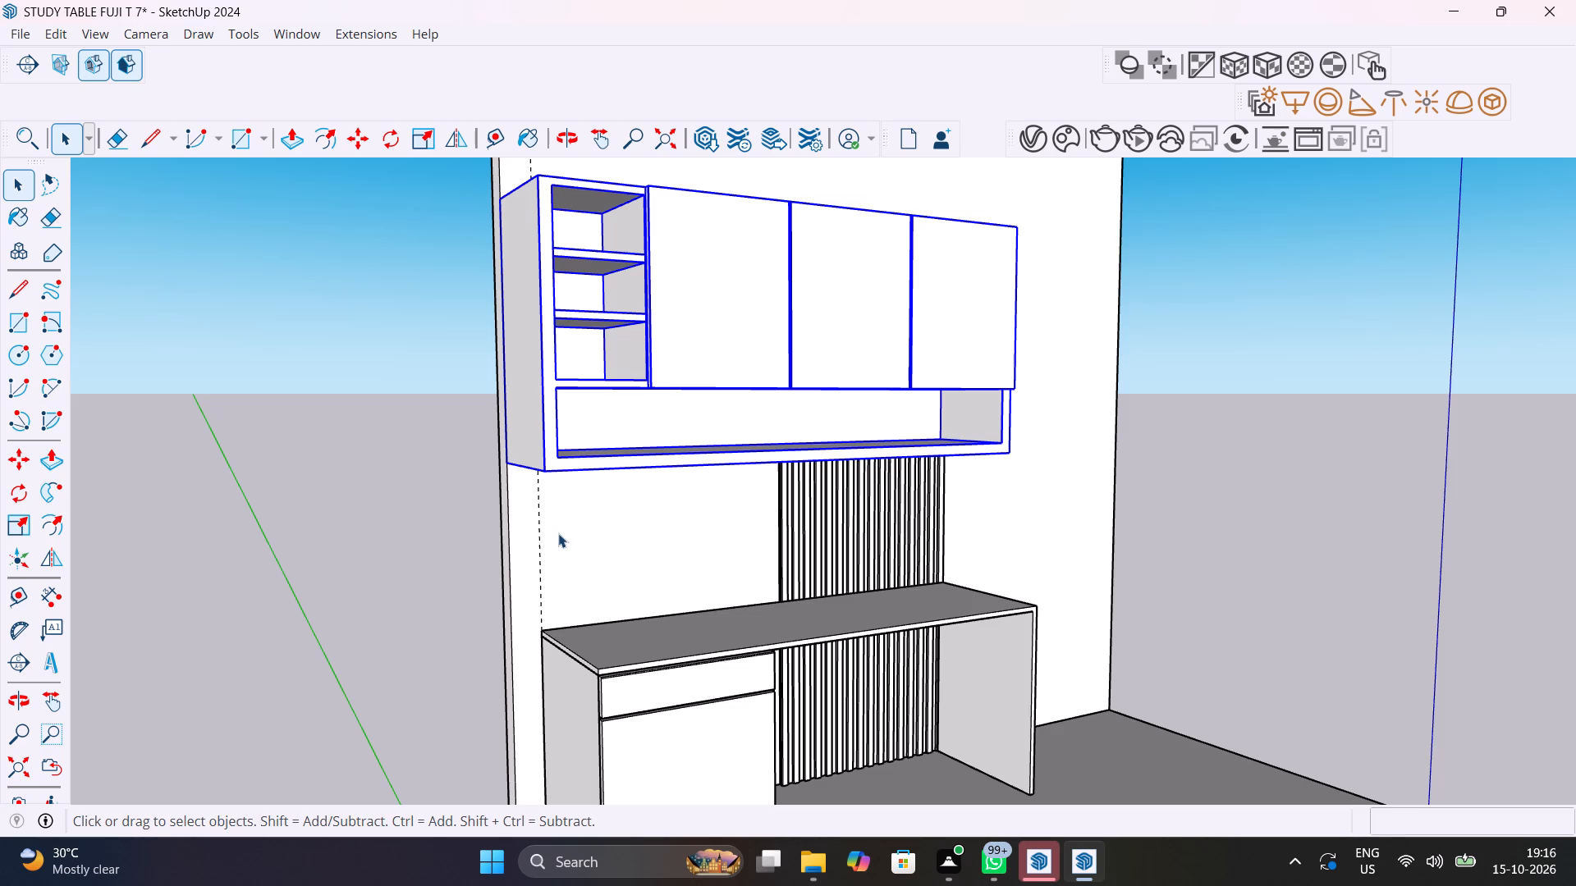
key(m)
click(506, 464)
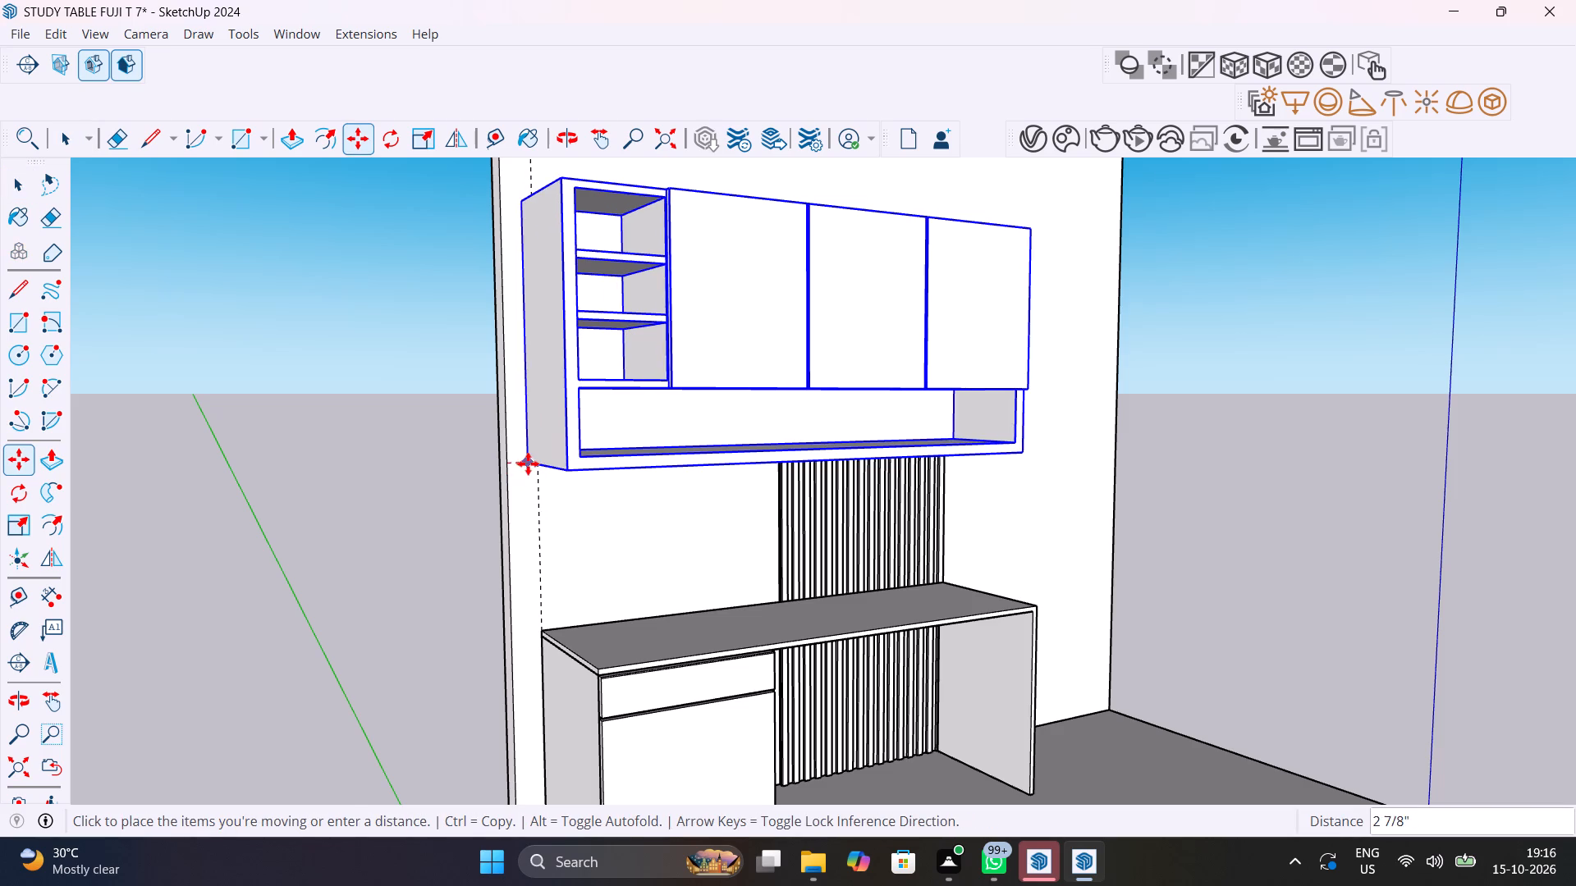
click(540, 464)
scroll(547, 530, down, 7)
middle_drag(630, 539, 508, 563)
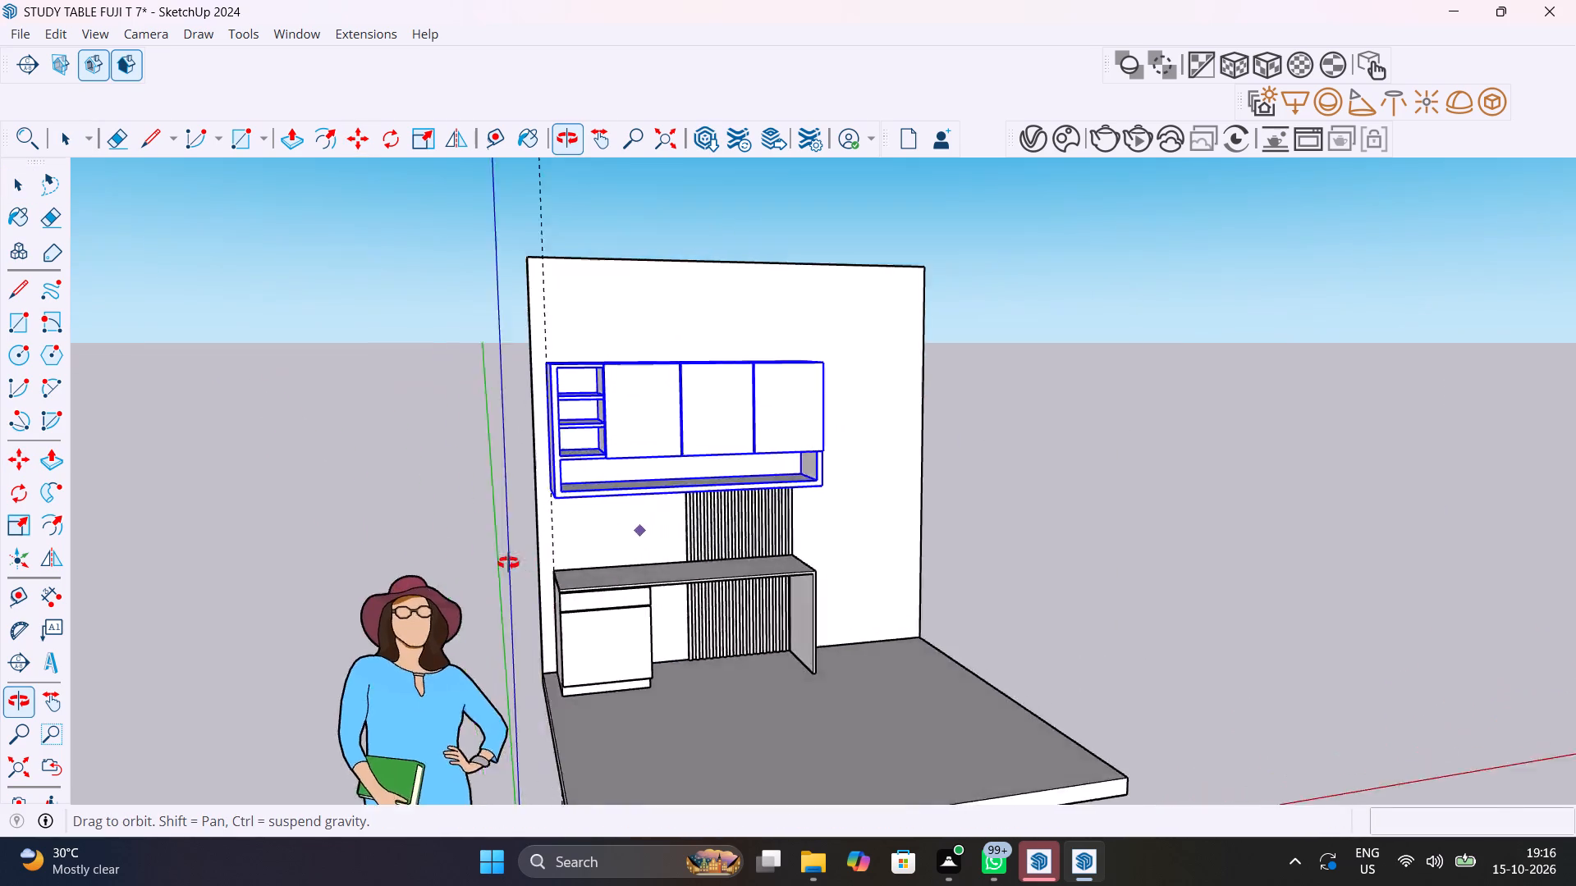
middle_drag(508, 563, 454, 574)
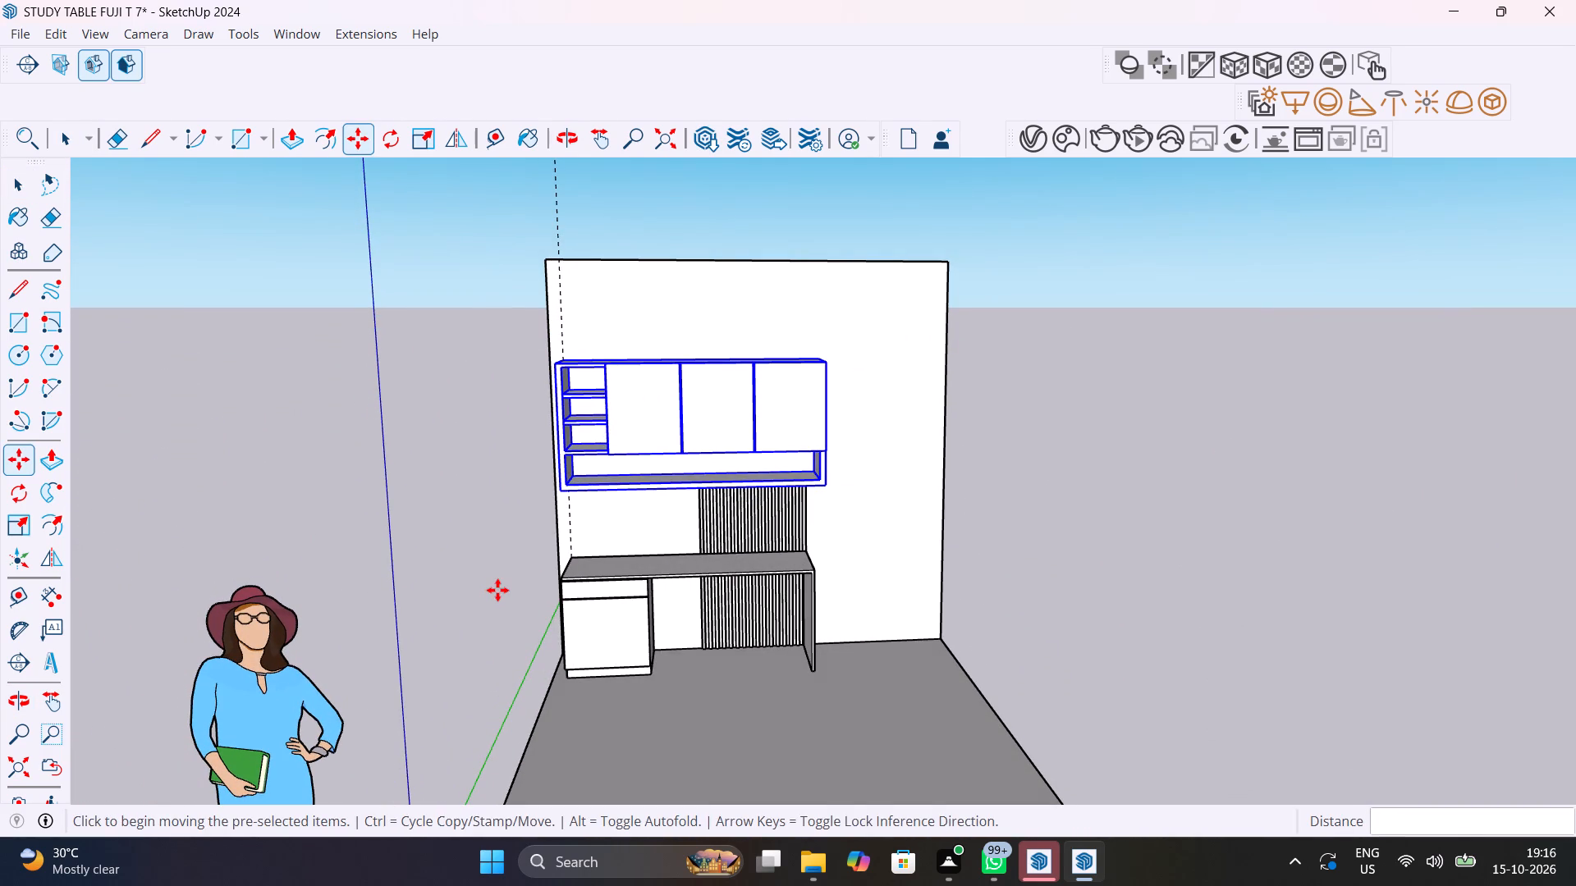
key(space)
click(454, 521)
Delete all construction guides from the model.
scroll(457, 523, down, 4)
middle_drag(474, 539, 570, 496)
middle_drag(549, 495, 495, 576)
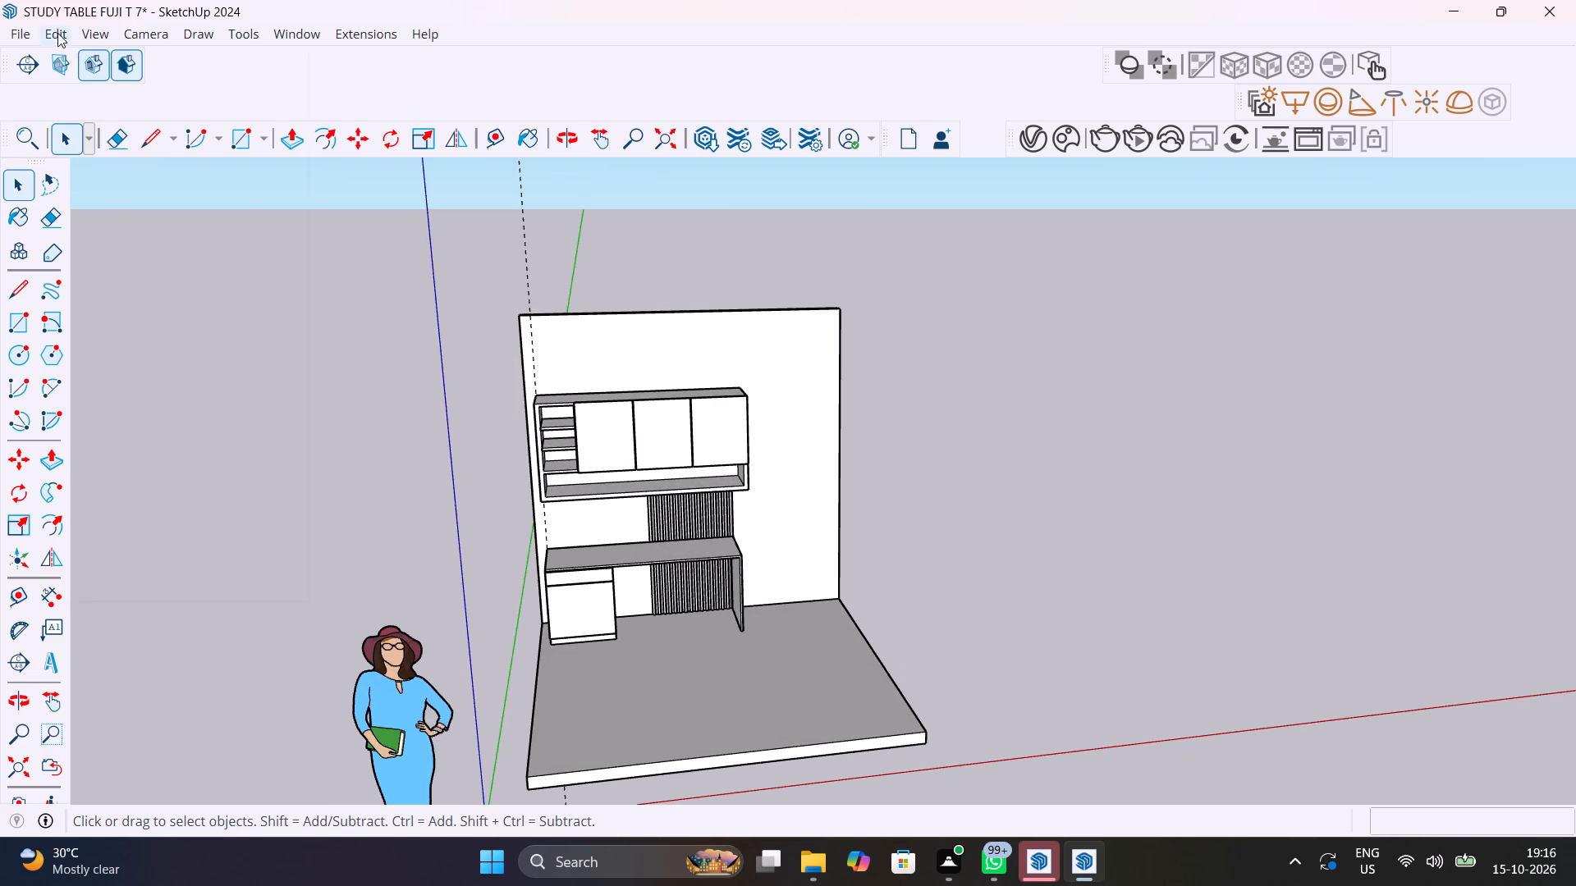
click(57, 33)
click(111, 240)
Unhide all hidden geometry to bring back the room's side walls.
click(57, 35)
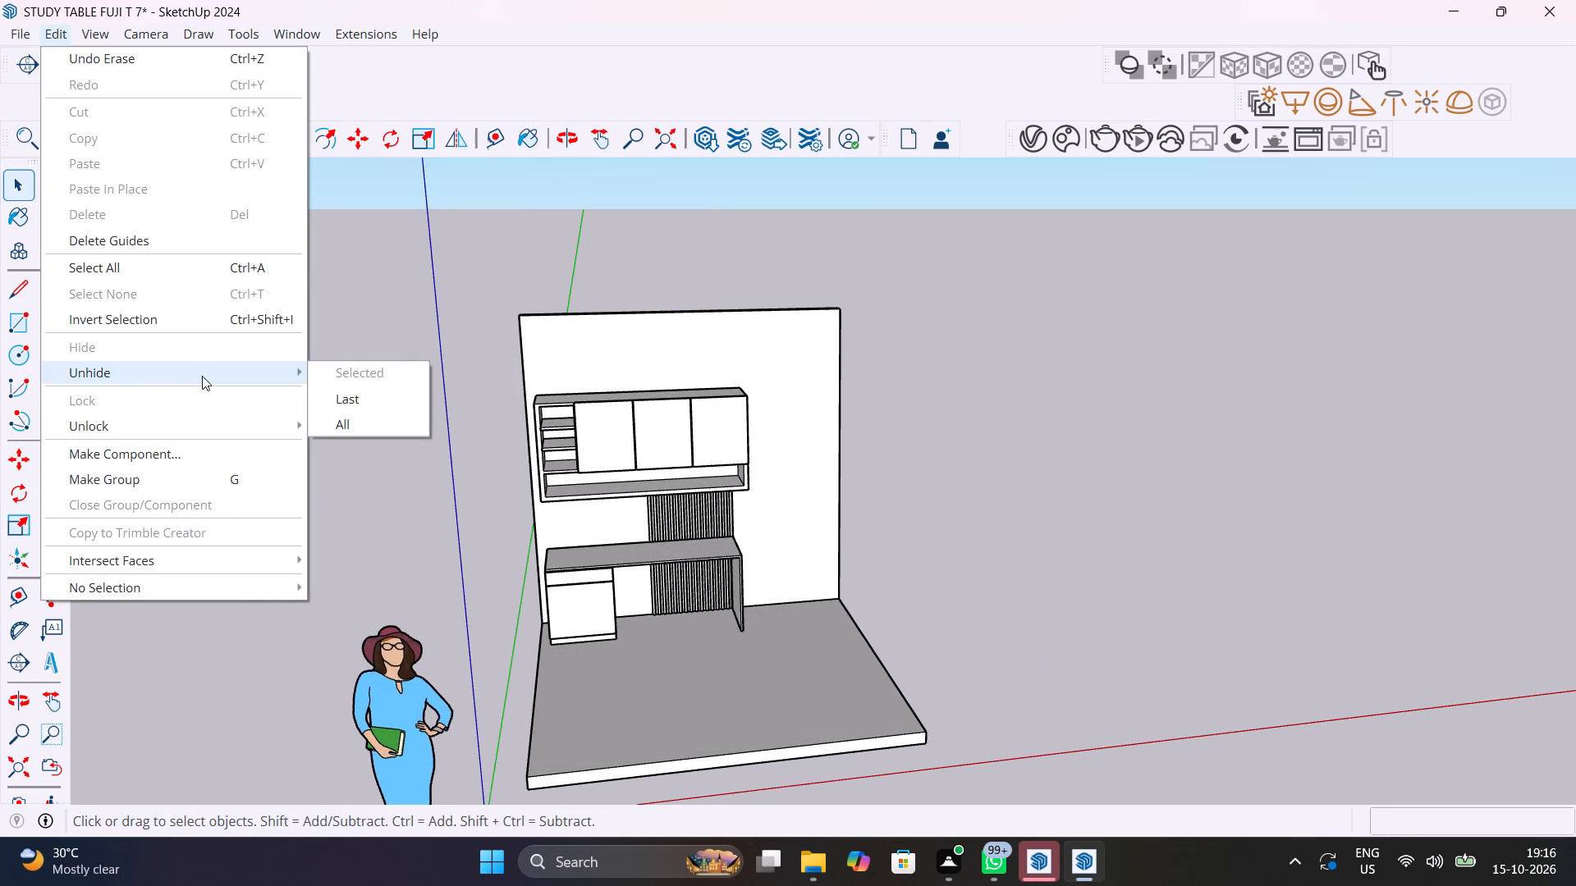
click(358, 415)
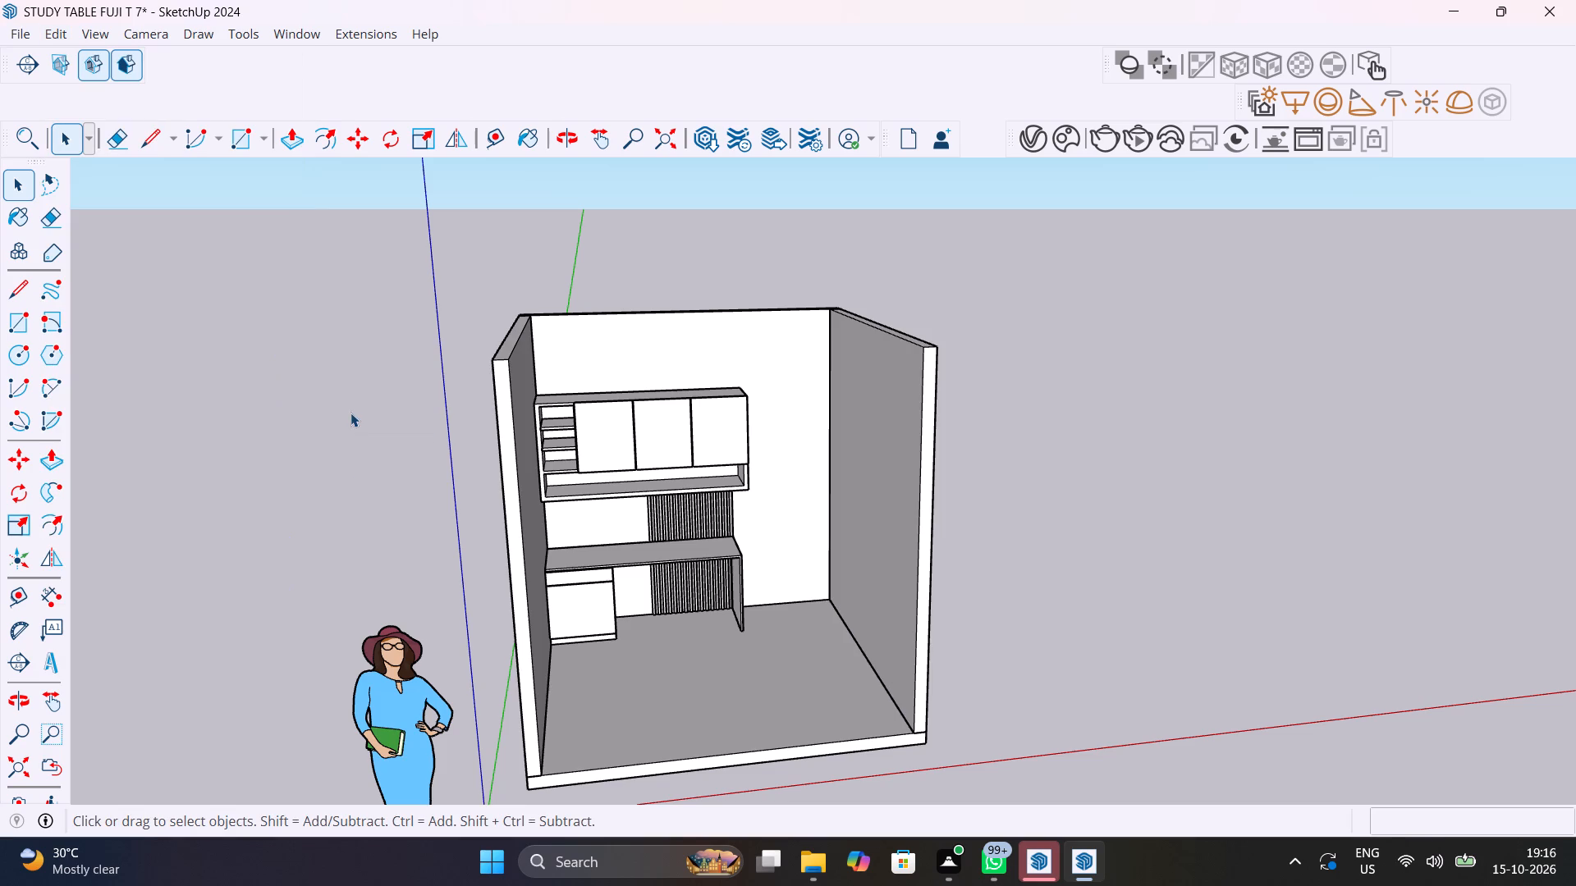
Examine the desk and overhead cabinet inside the enclosed room from several angles.
scroll(584, 510, up, 5)
middle_drag(569, 505, 356, 447)
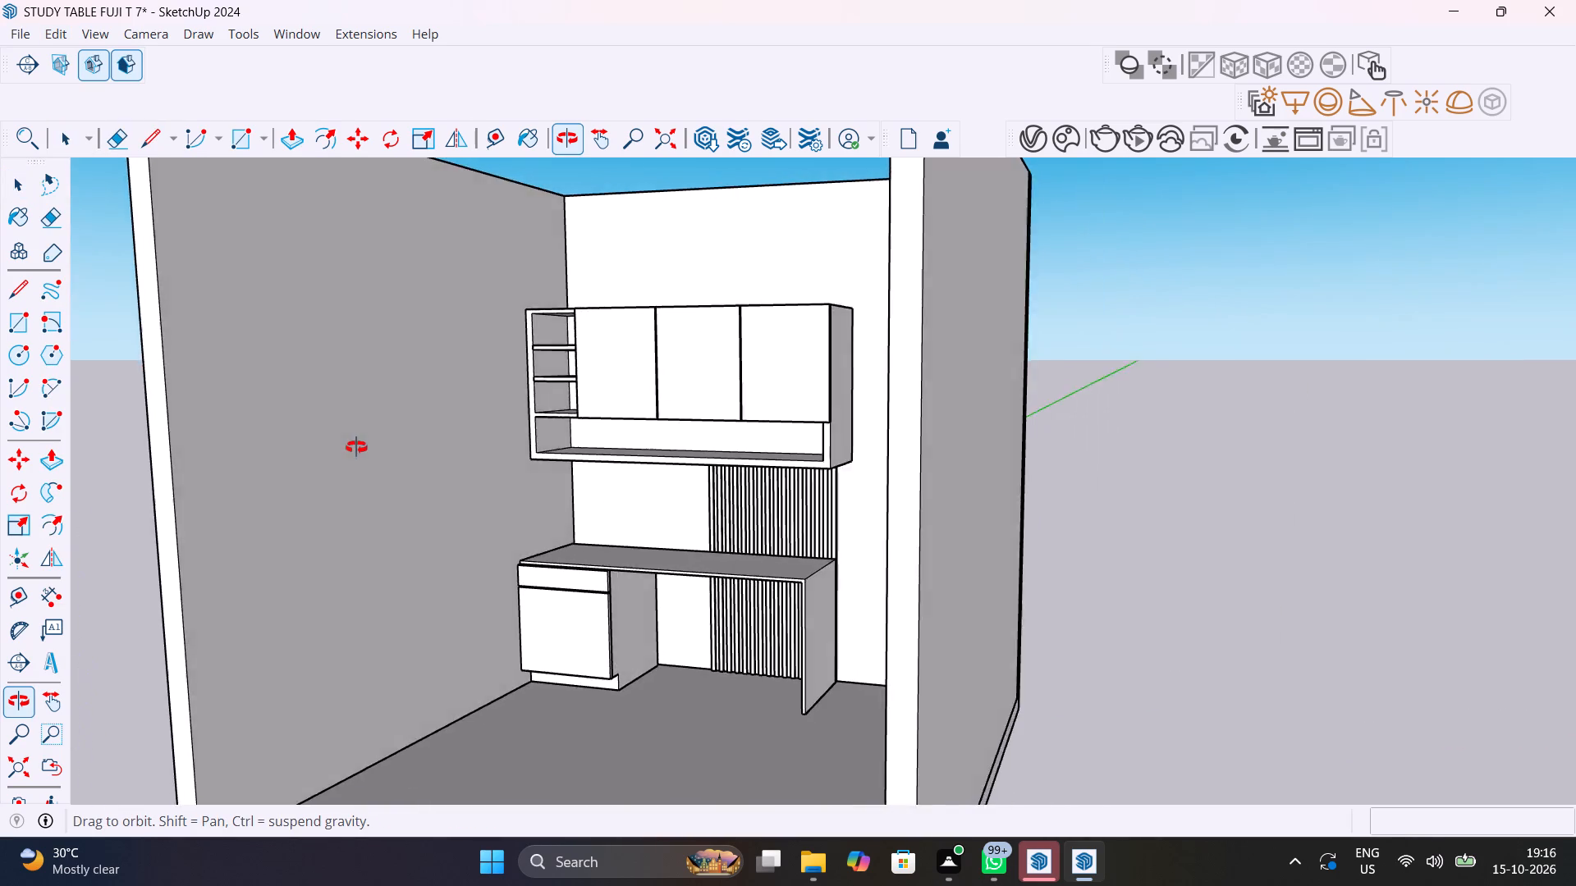
middle_drag(356, 447, 546, 464)
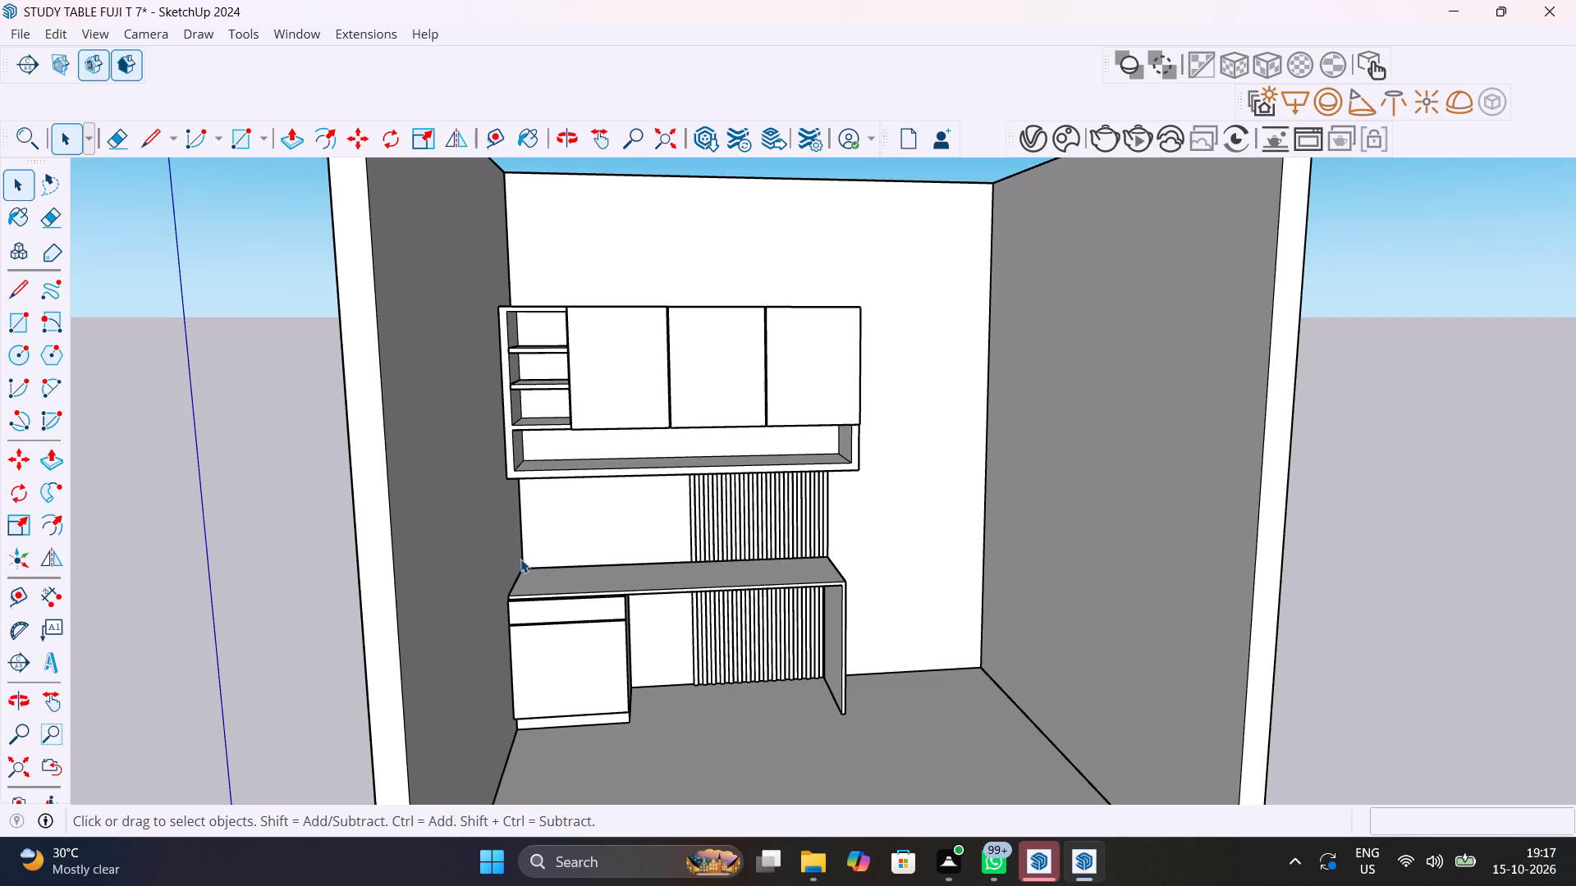
scroll(438, 511, down, 5)
middle_drag(493, 524, 462, 532)
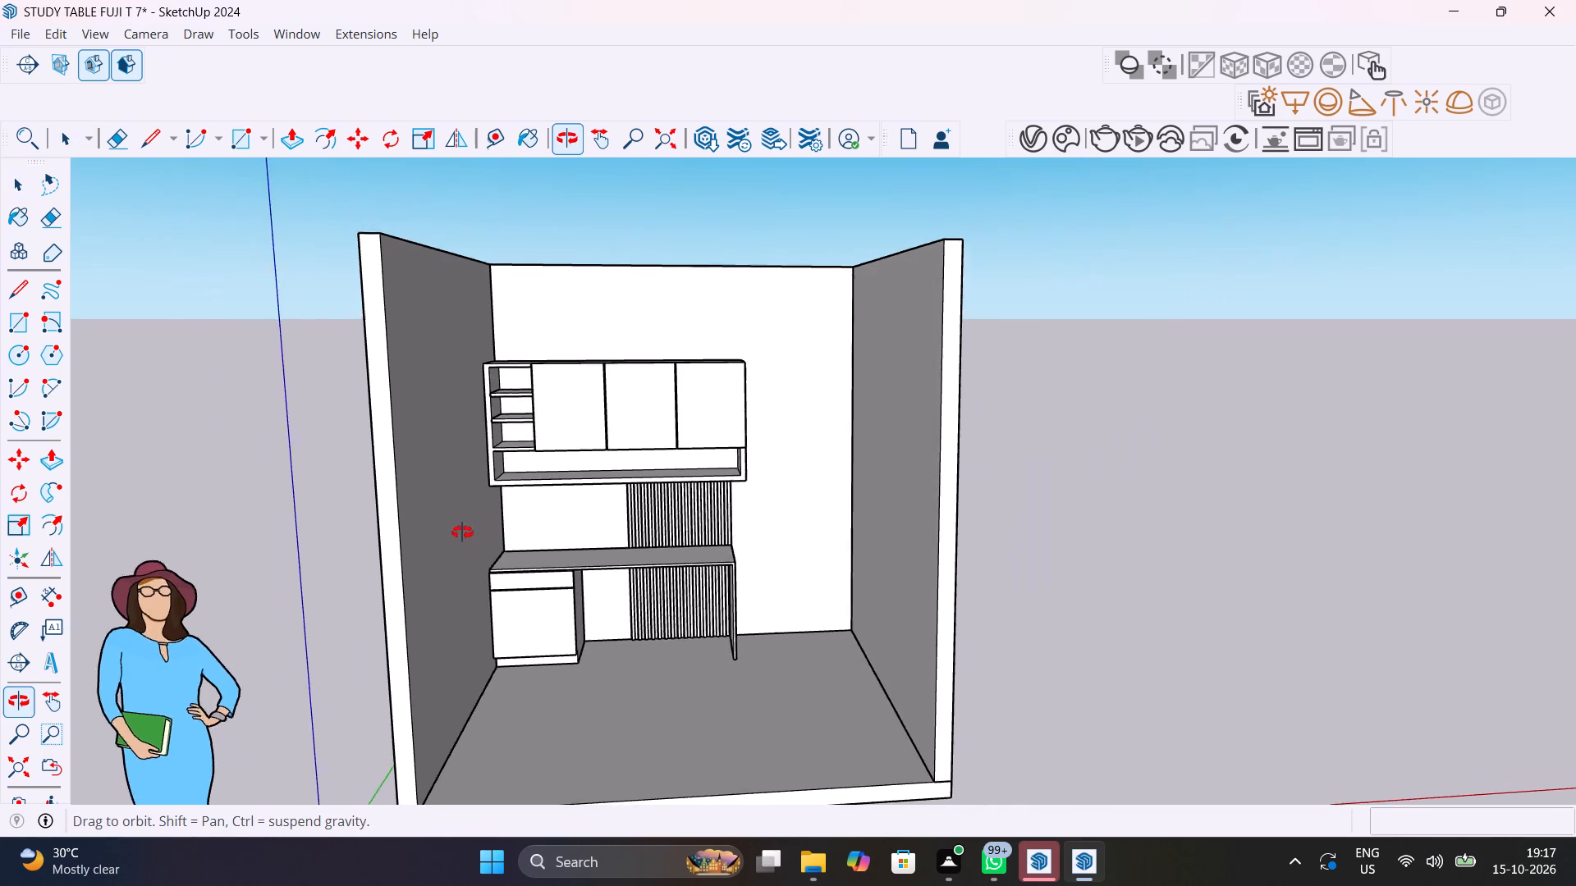
middle_drag(462, 532, 509, 578)
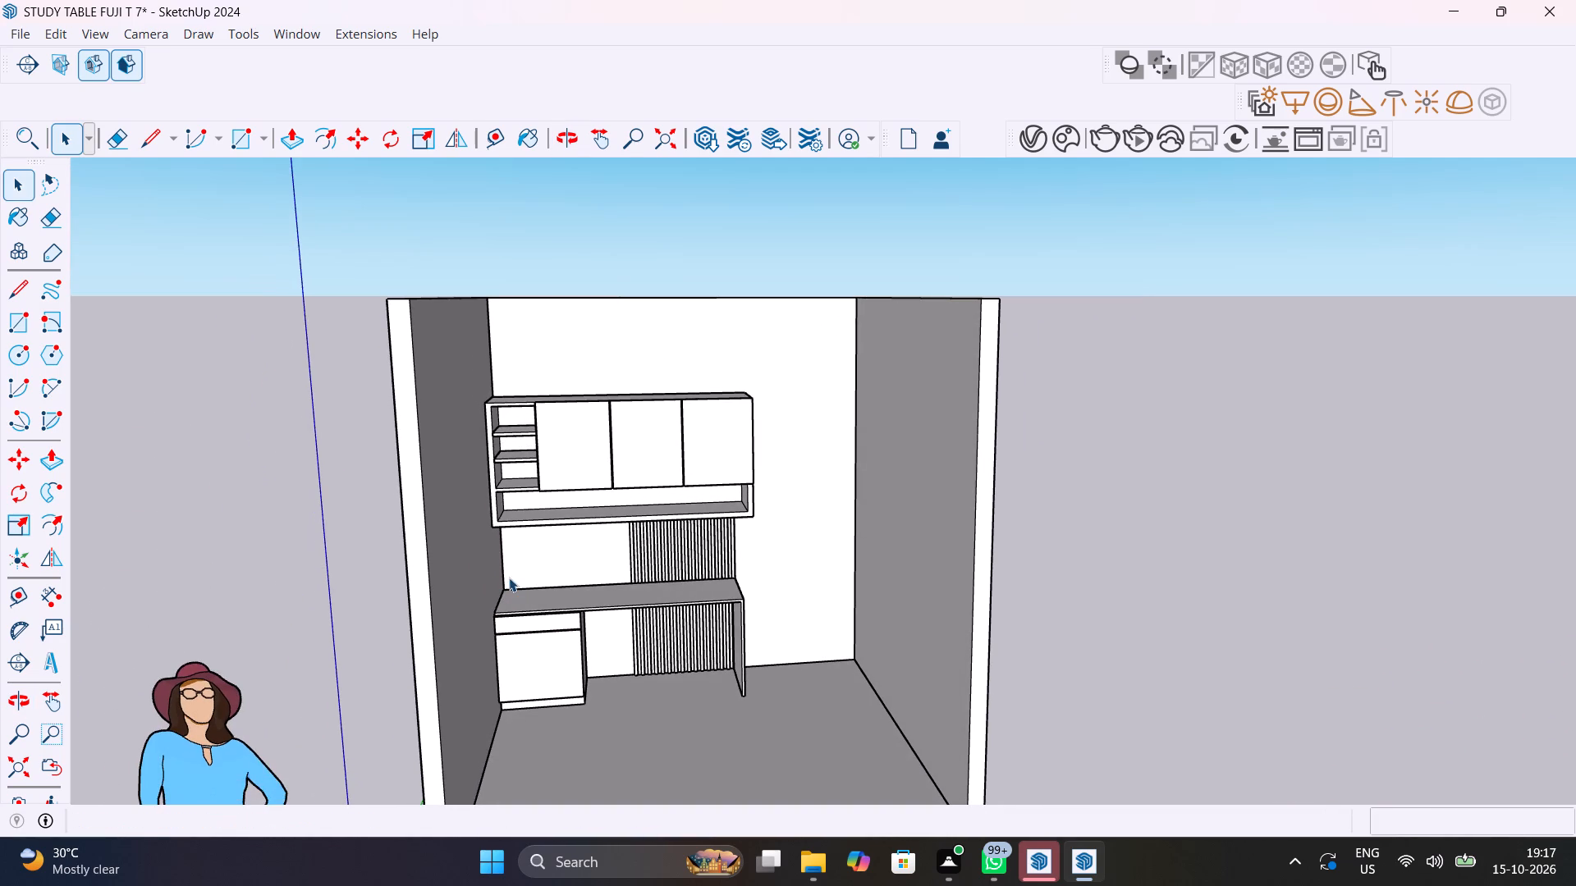
scroll(557, 675, up, 8)
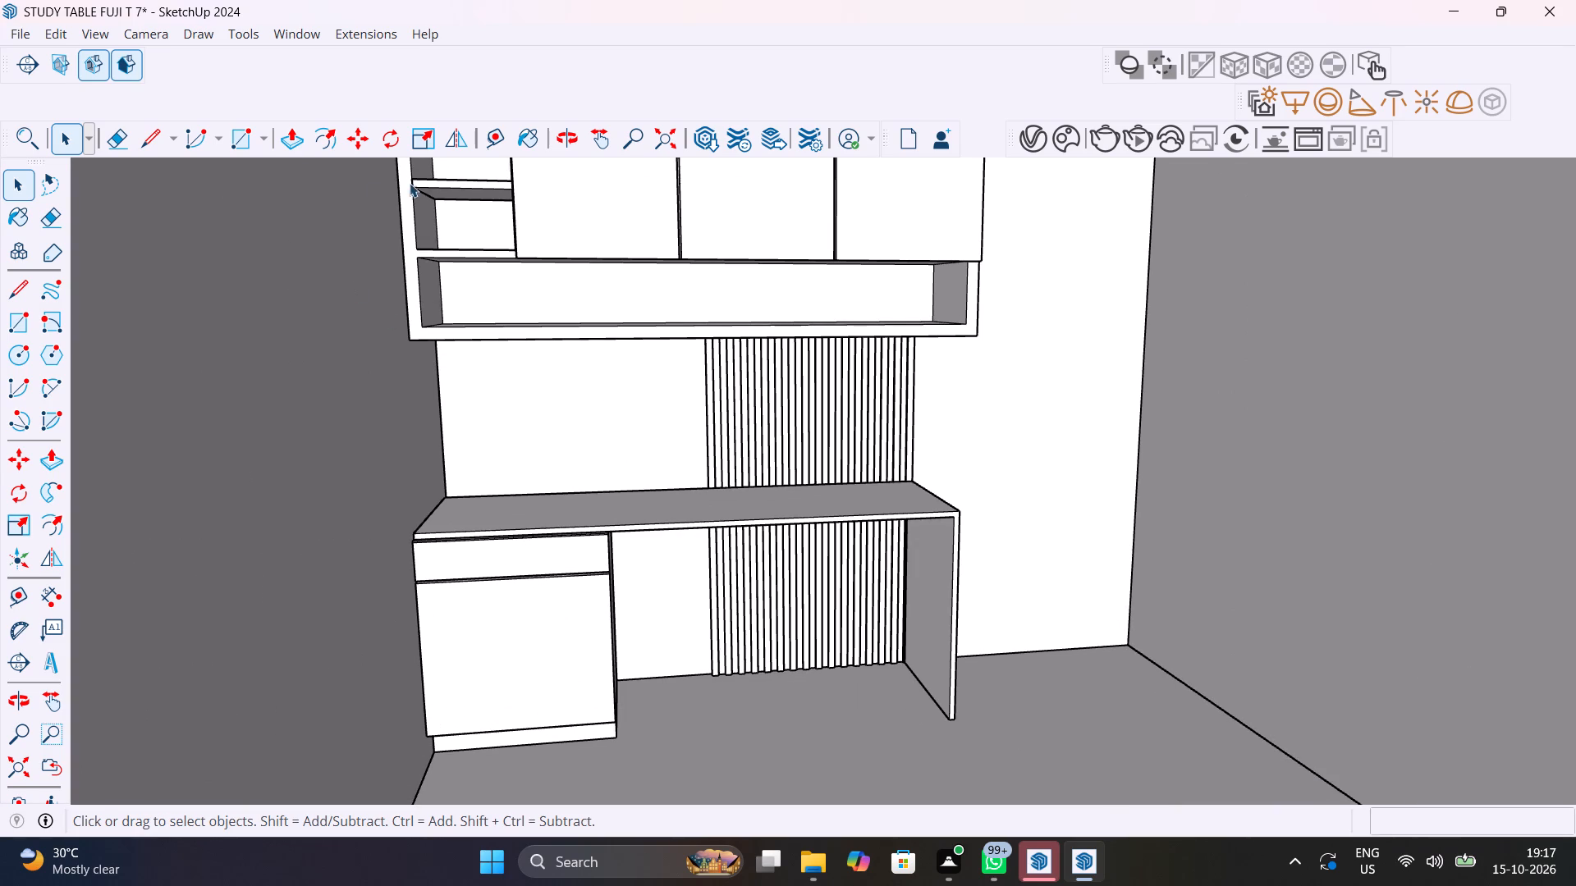
Search the online Chaos Cosmos library for HANDLE and close the V-Ray Asset Editor.
click(1065, 138)
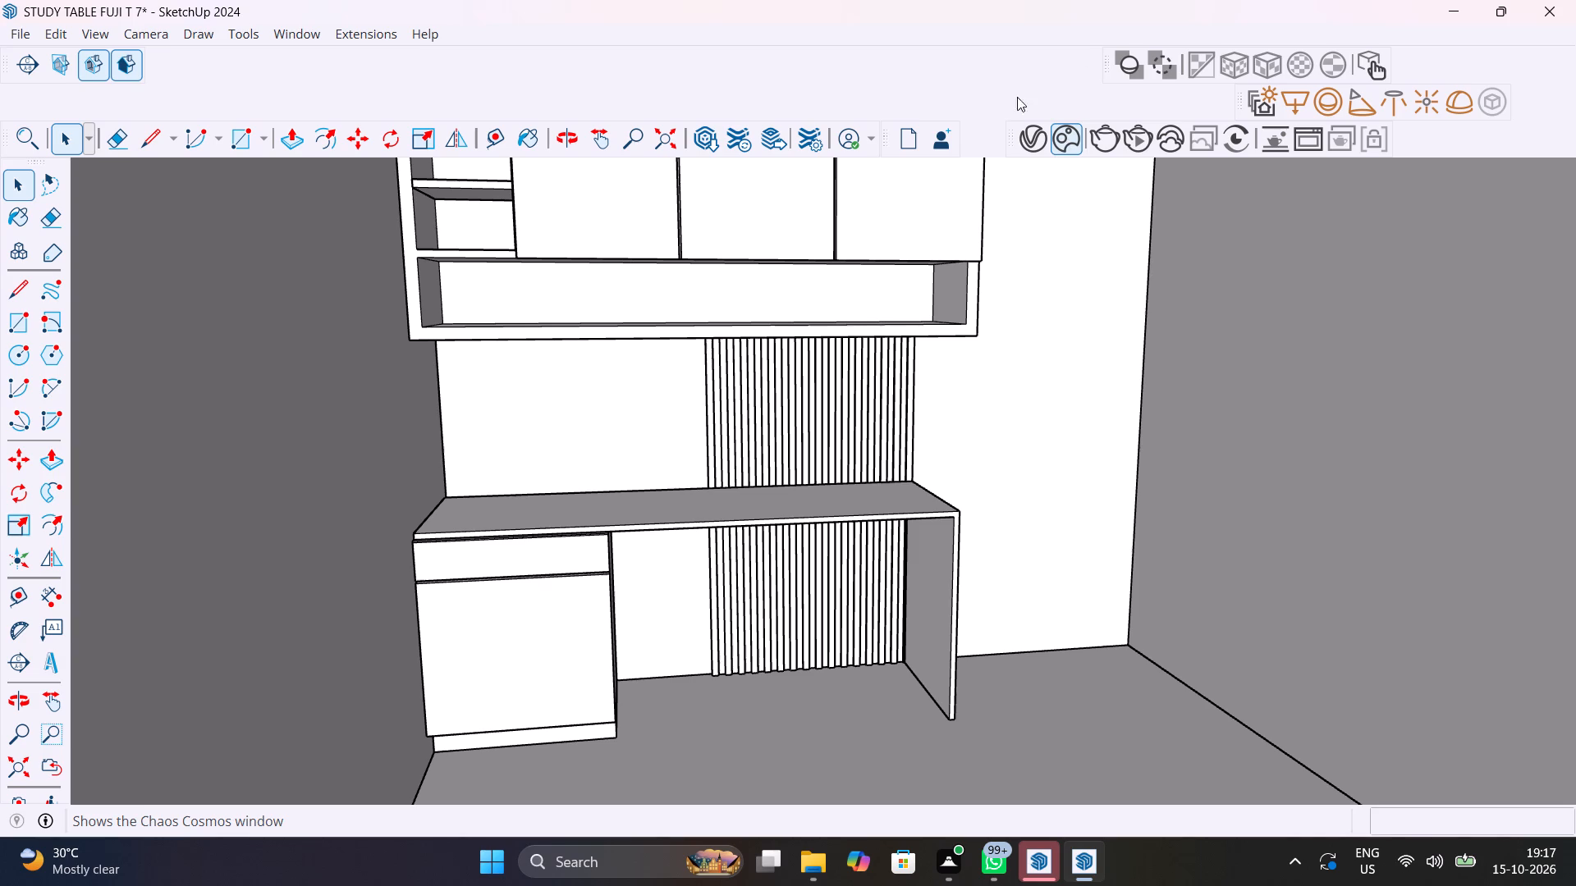
click(1061, 144)
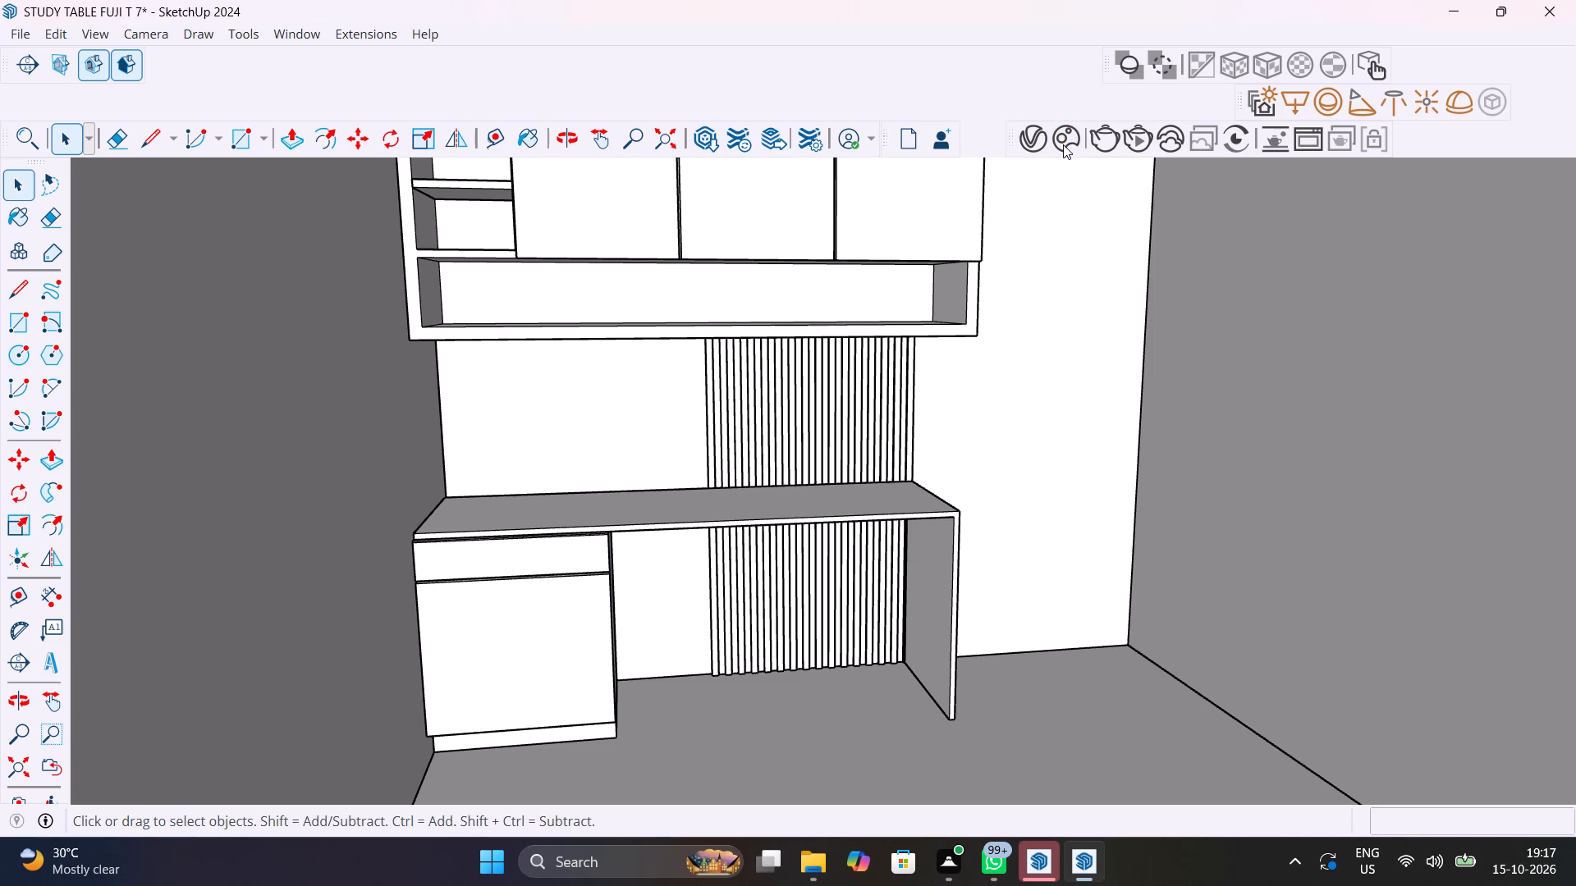
click(1027, 144)
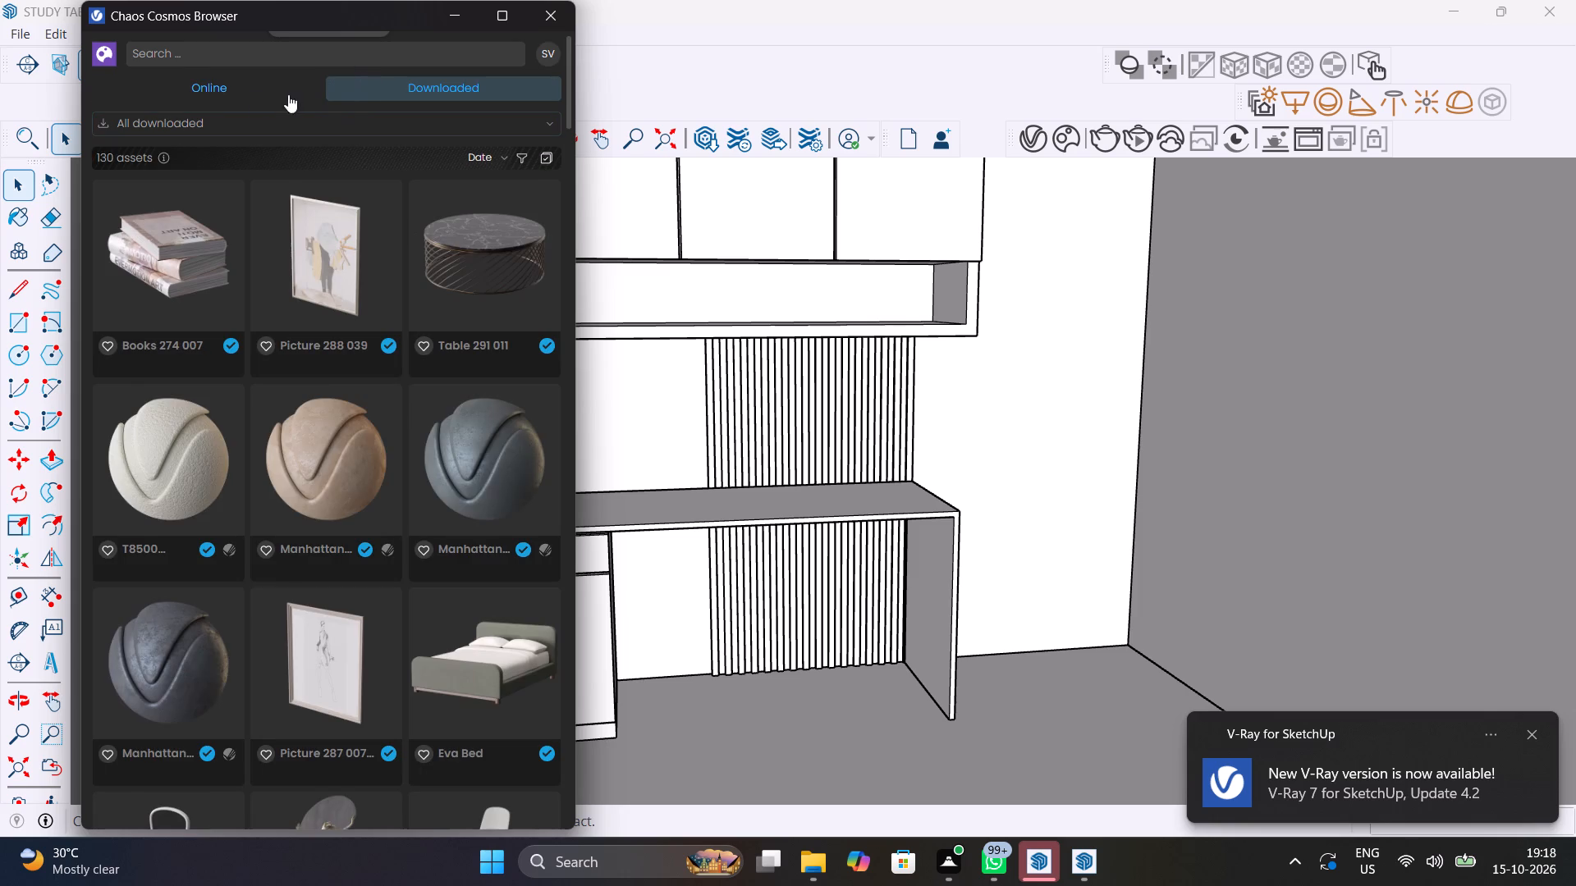
click(239, 94)
click(305, 57)
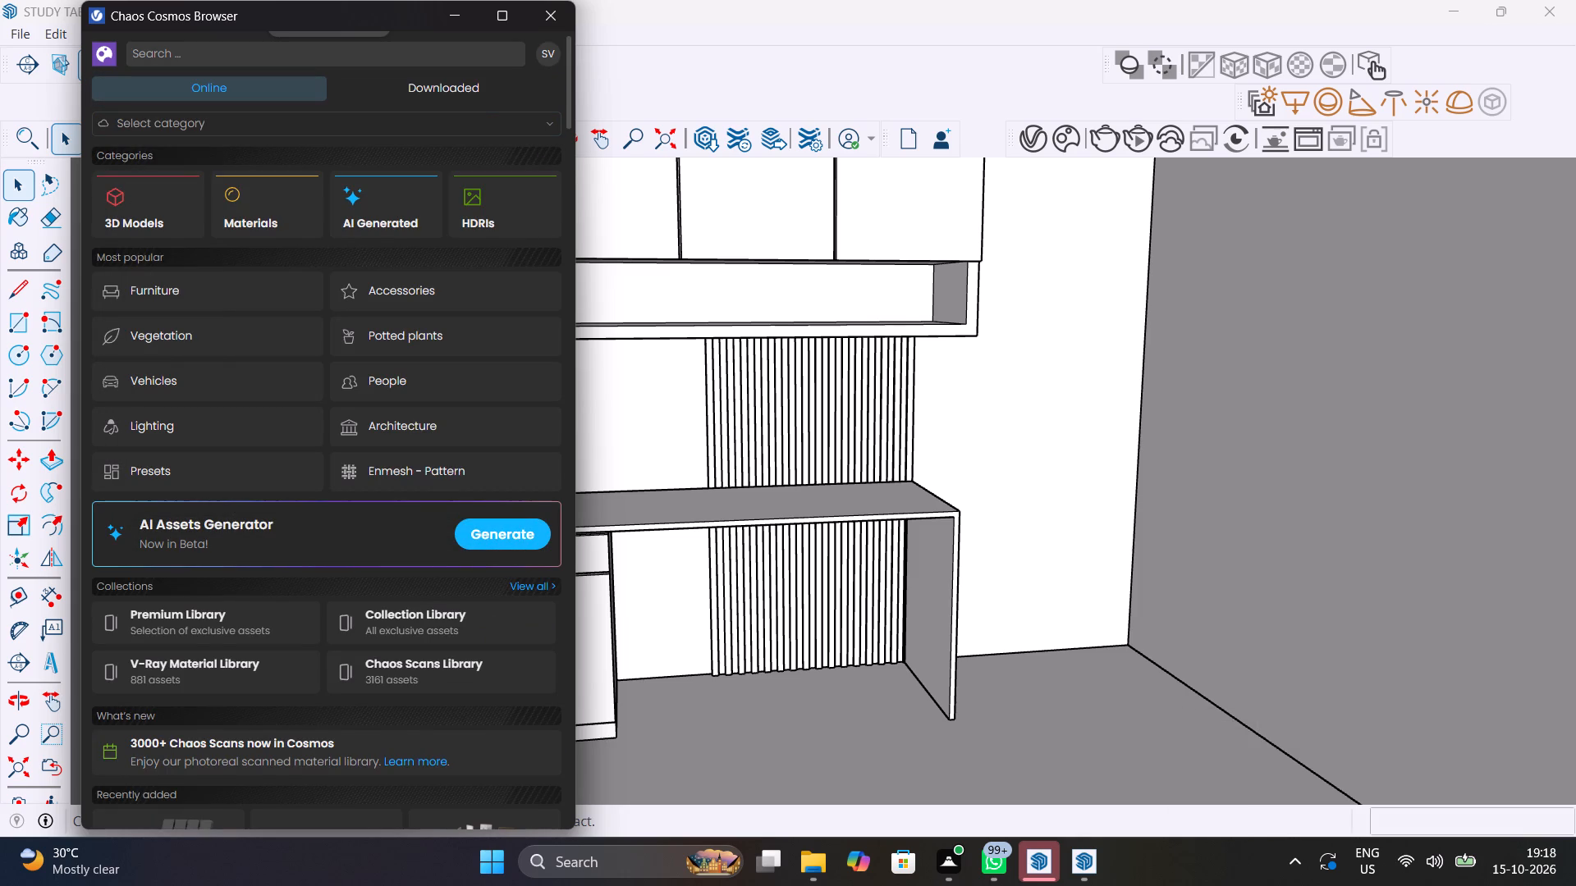
text(HANDLE)
key(Return)
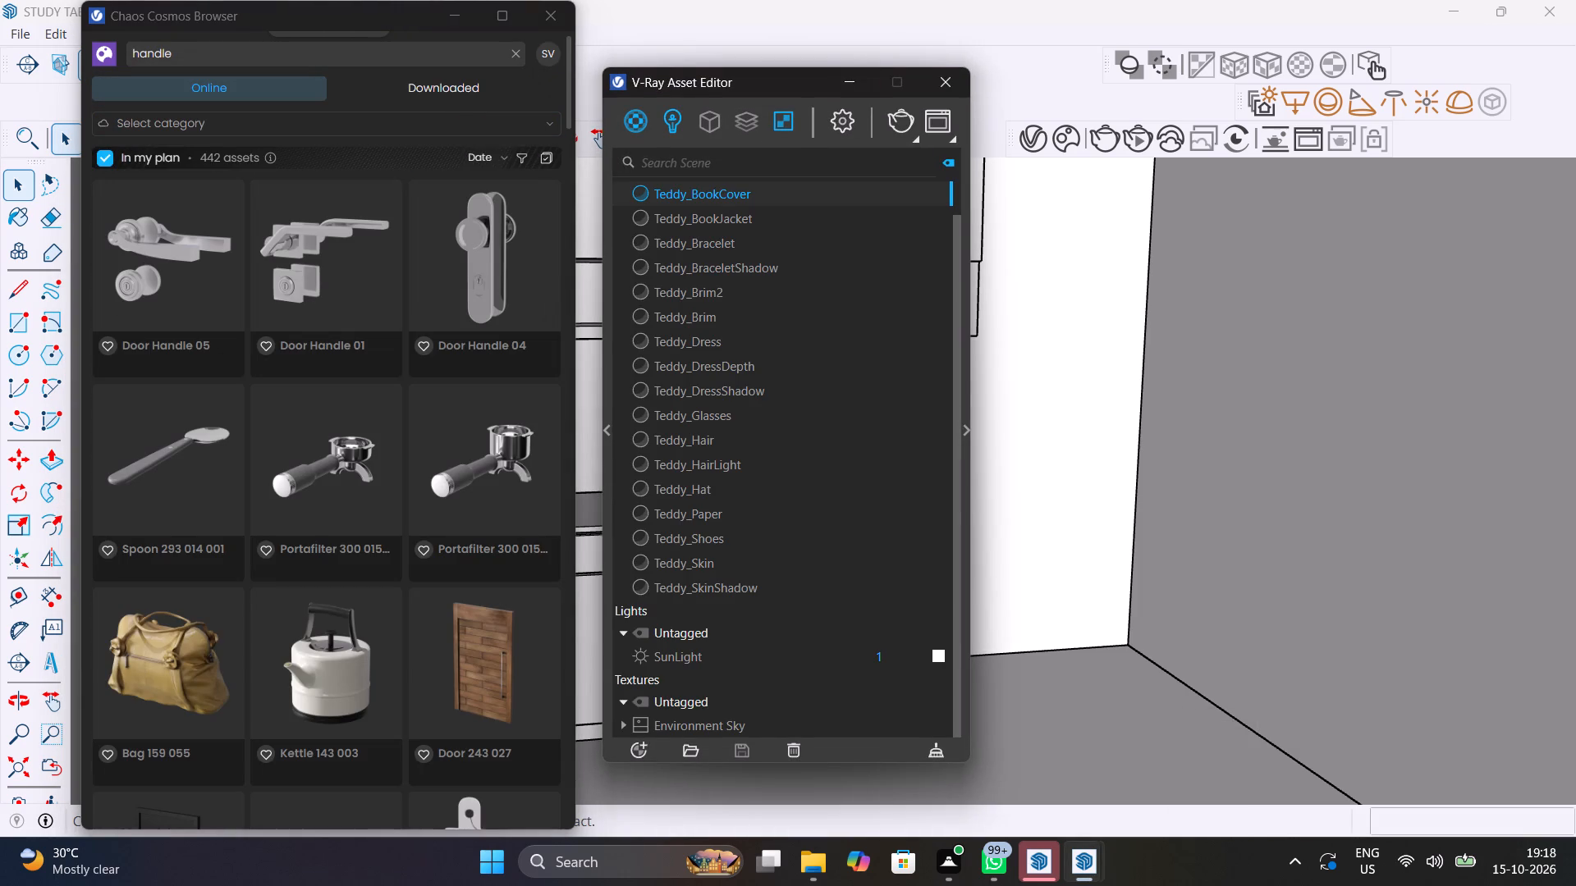
click(956, 94)
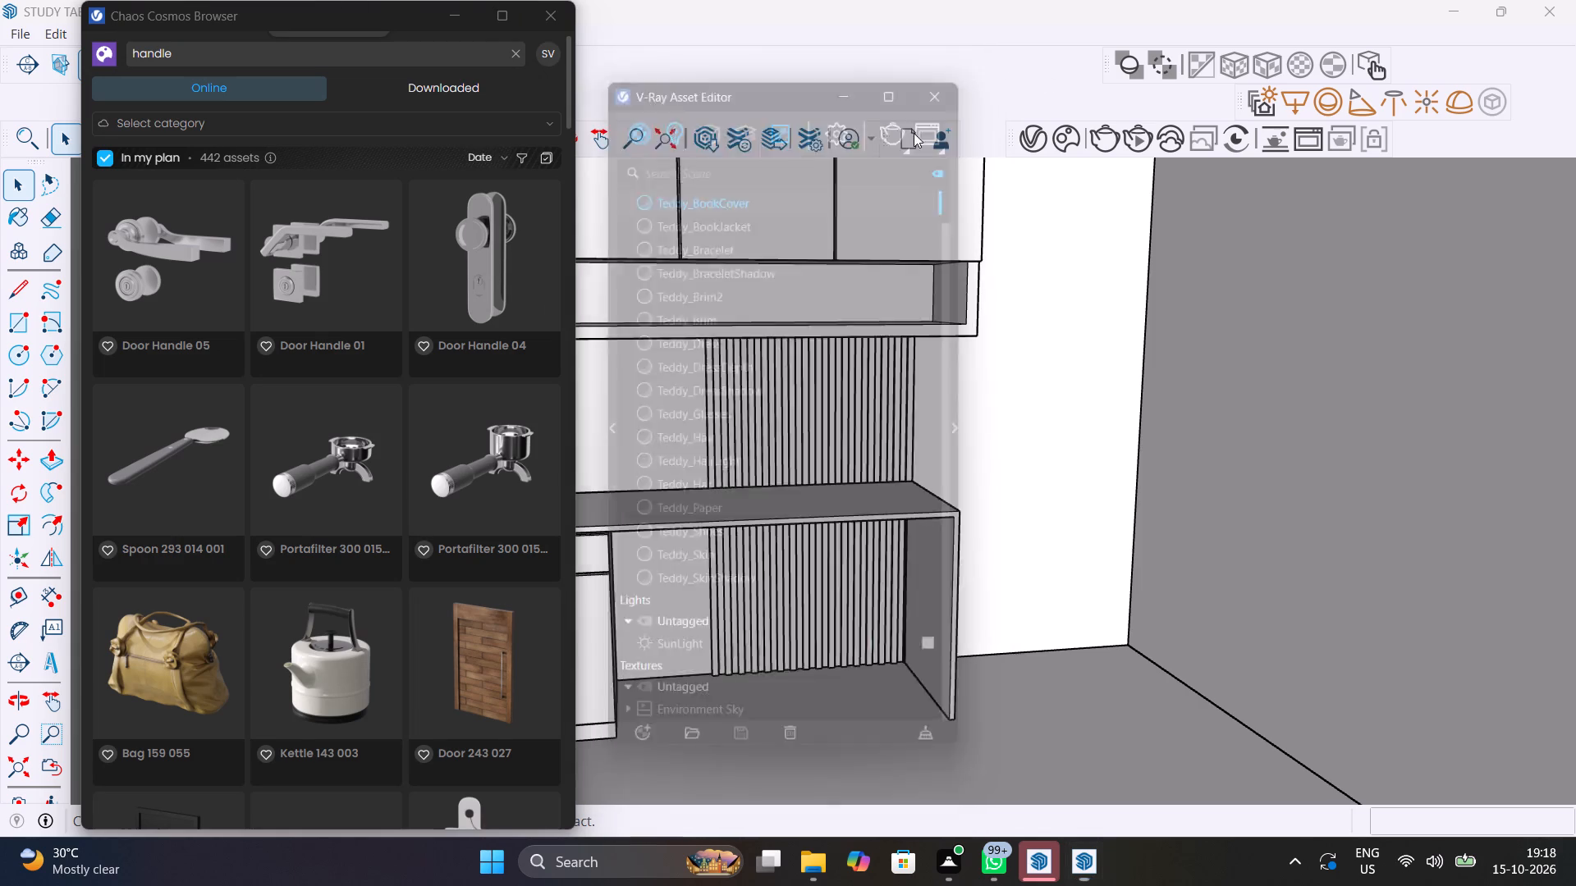
Browse the online Chaos Cosmos results for handle, looking for a model suited to the drawer and cabinet fronts.
scroll(520, 615, down, 10)
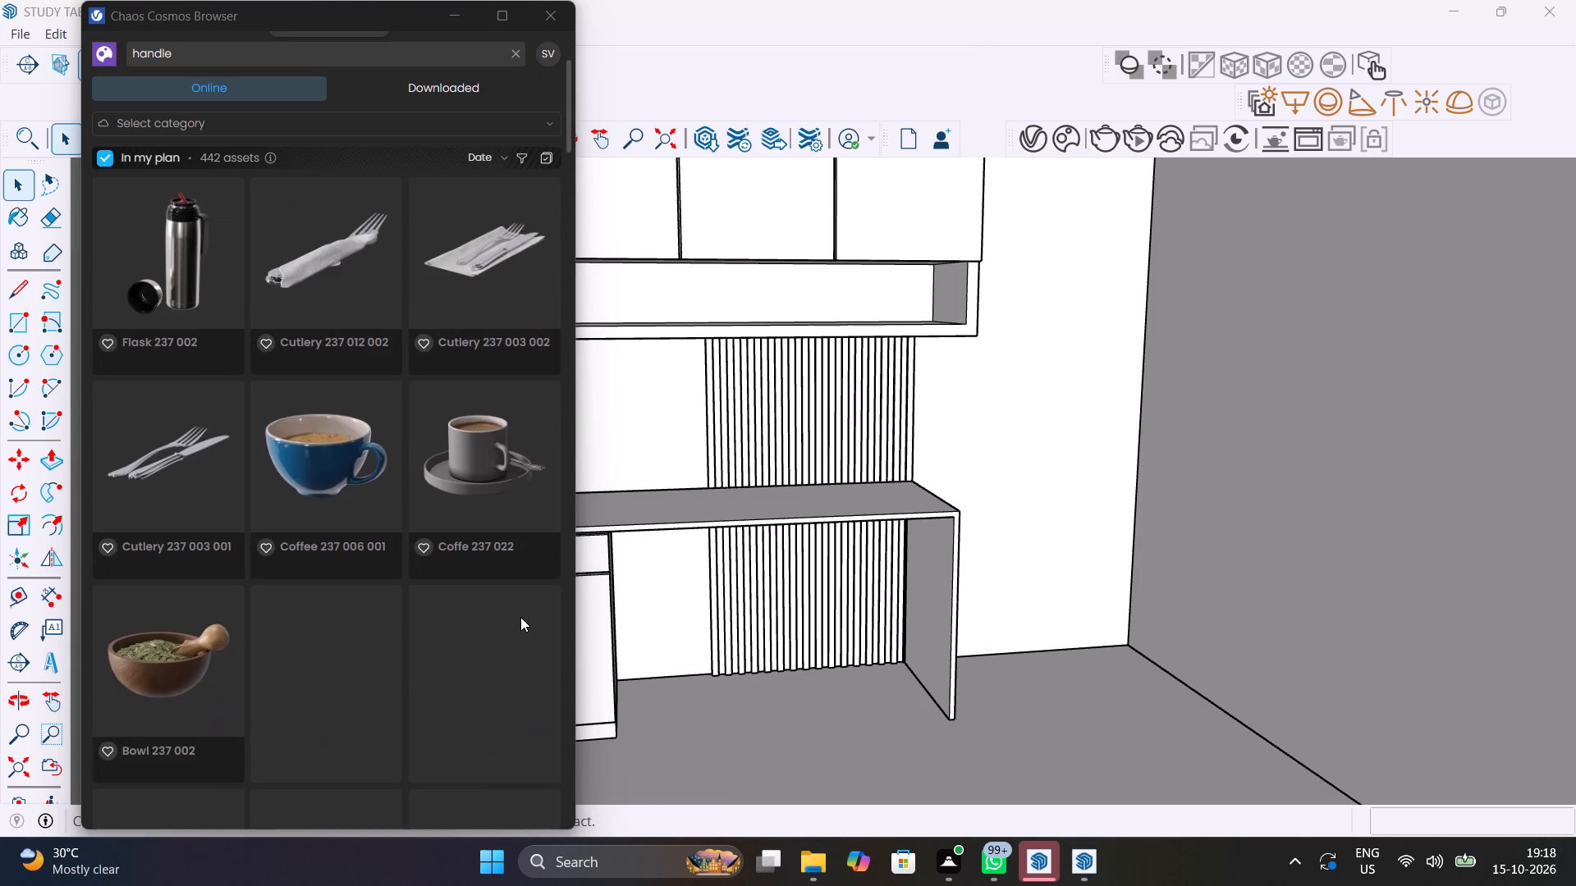
scroll(520, 617, down, 5)
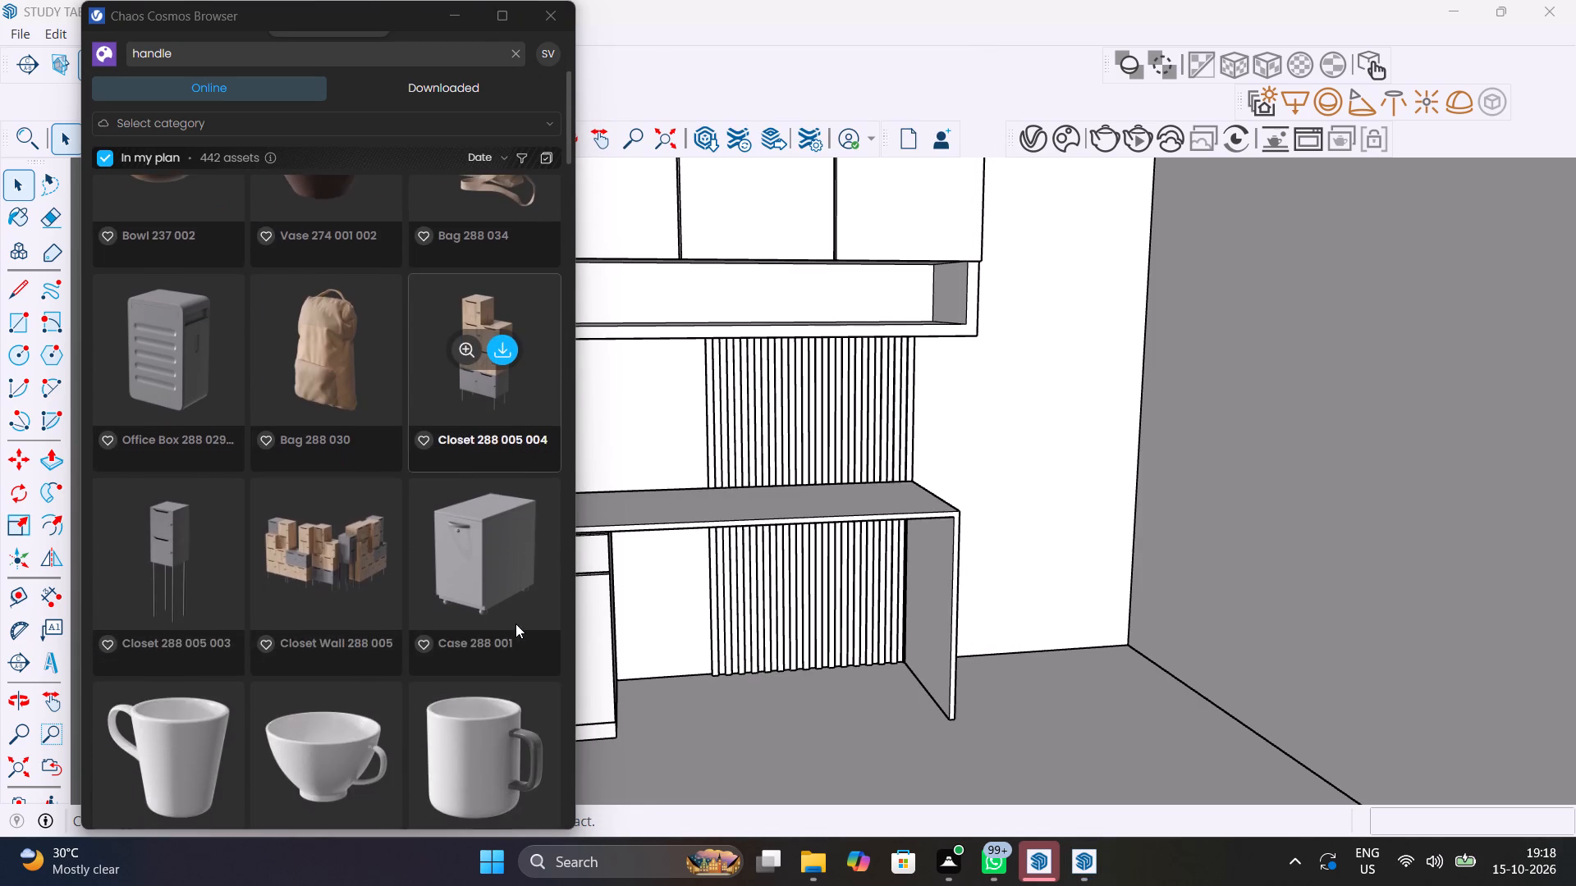
scroll(515, 623, down, 18)
scroll(514, 628, down, 12)
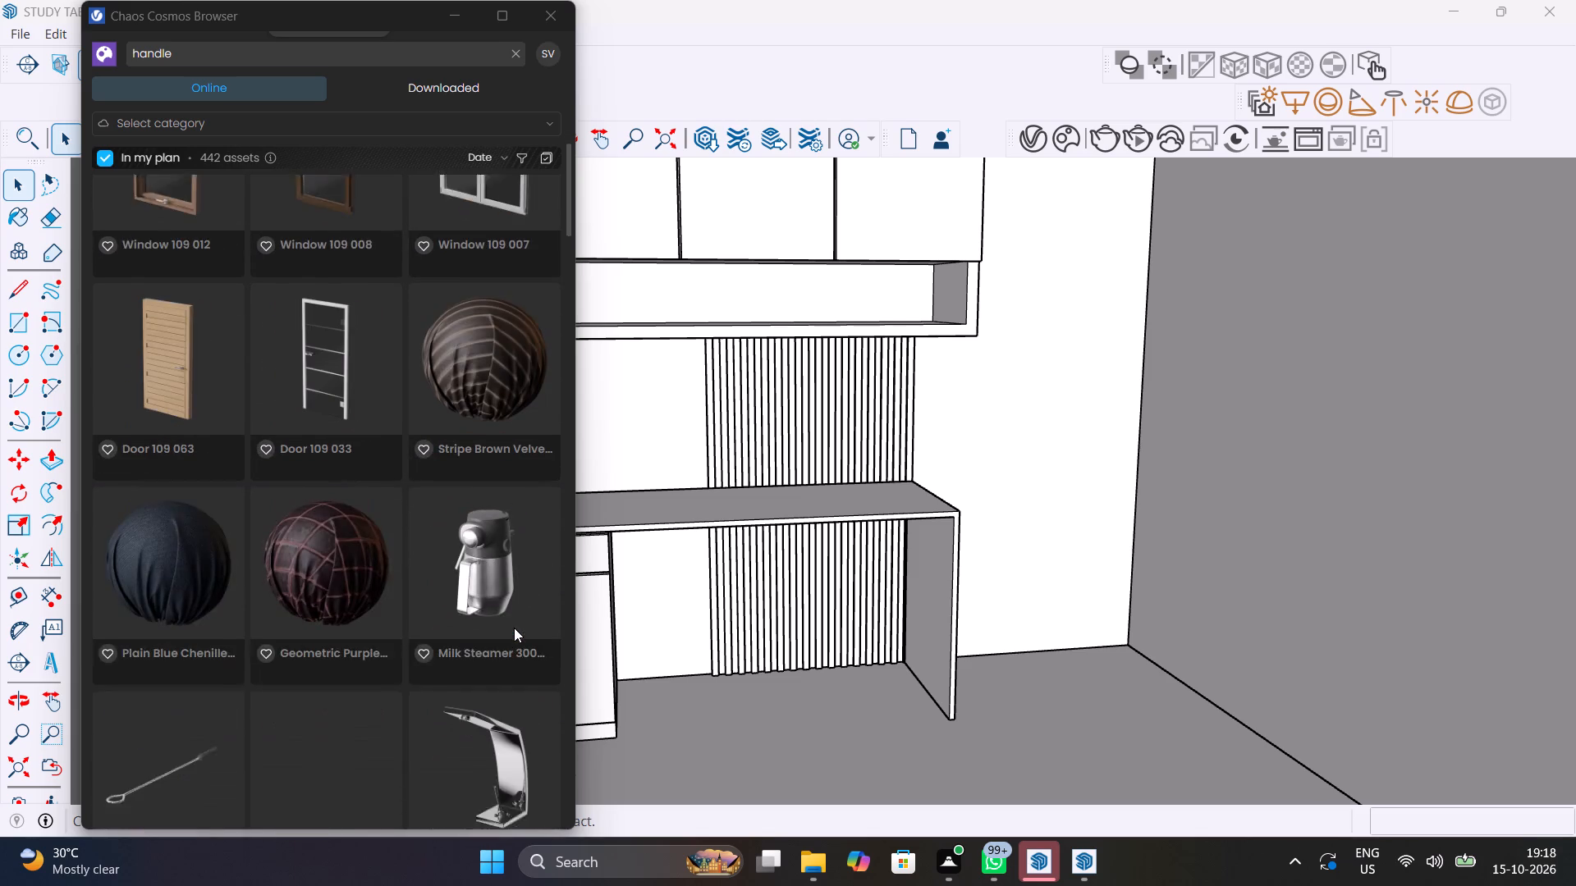
scroll(514, 628, down, 12)
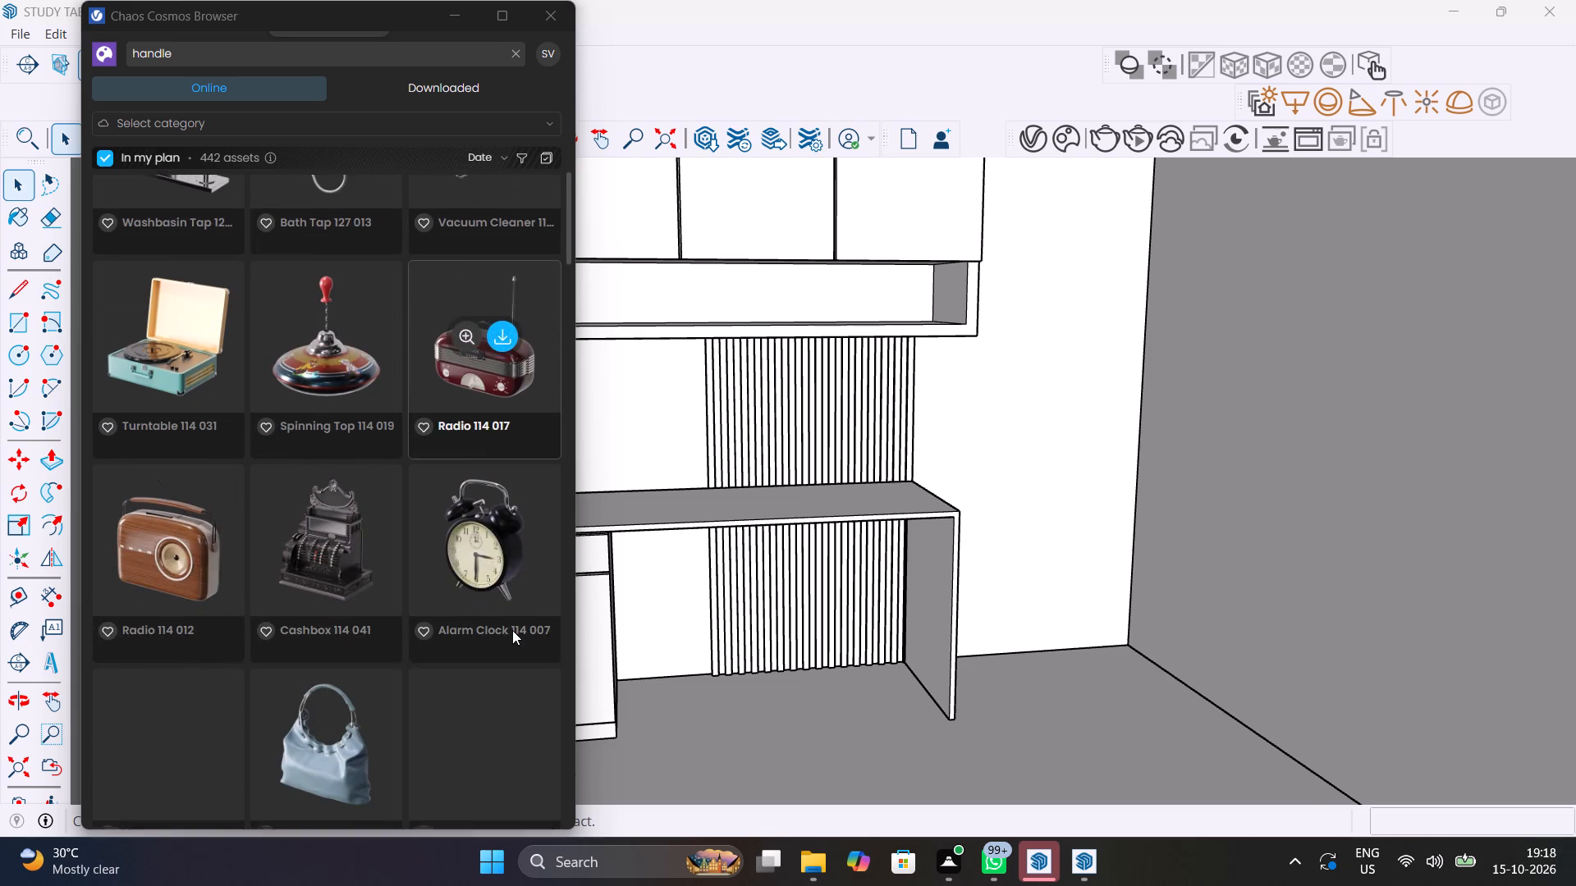
scroll(507, 630, down, 15)
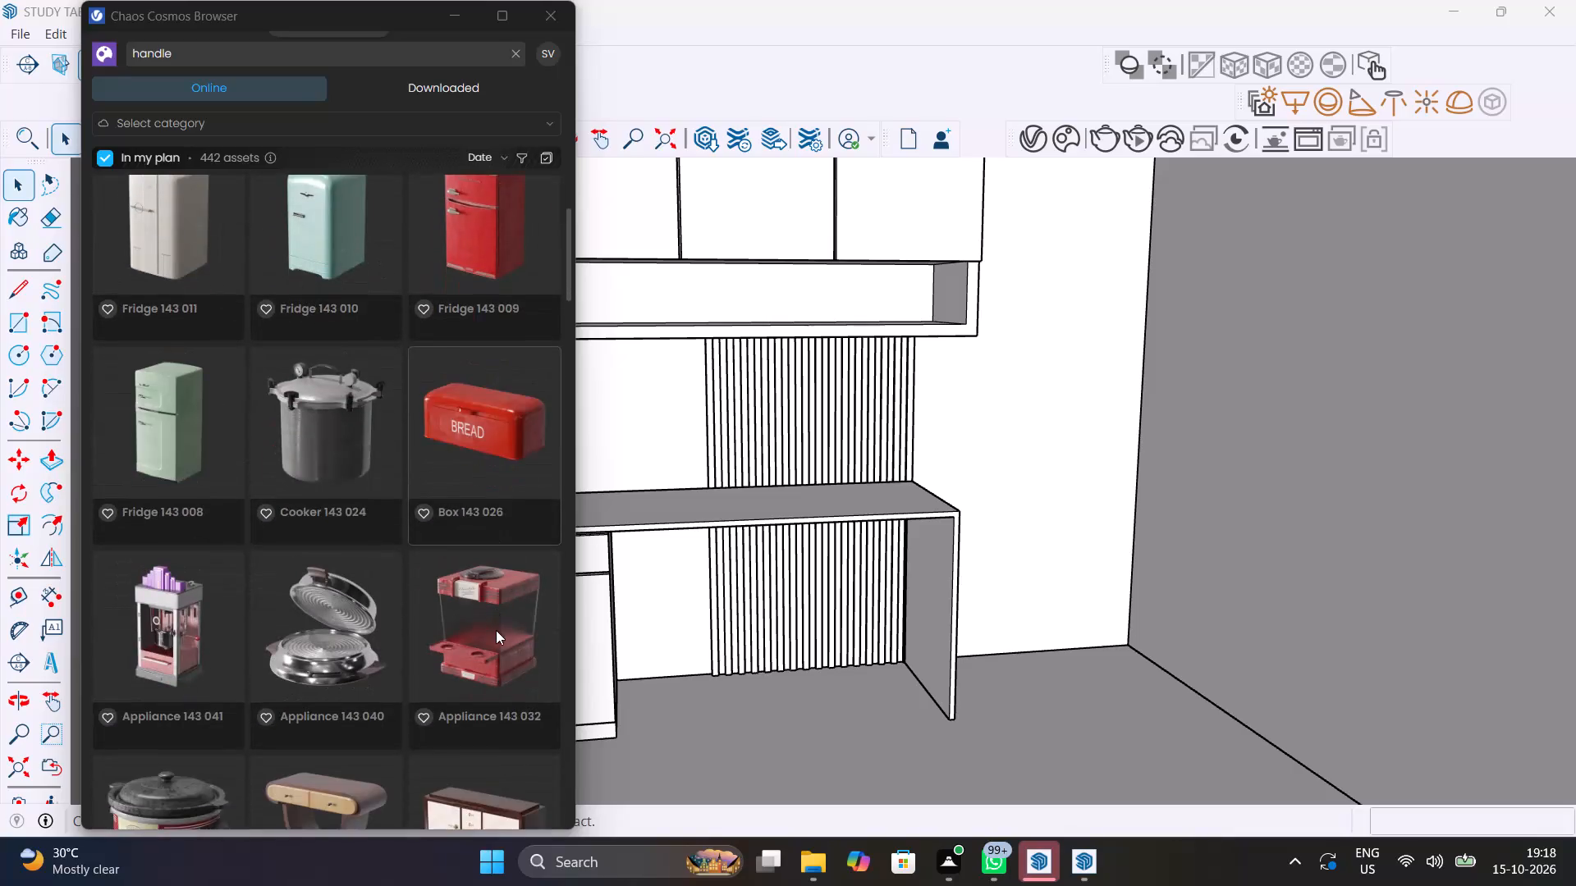
scroll(496, 630, down, 19)
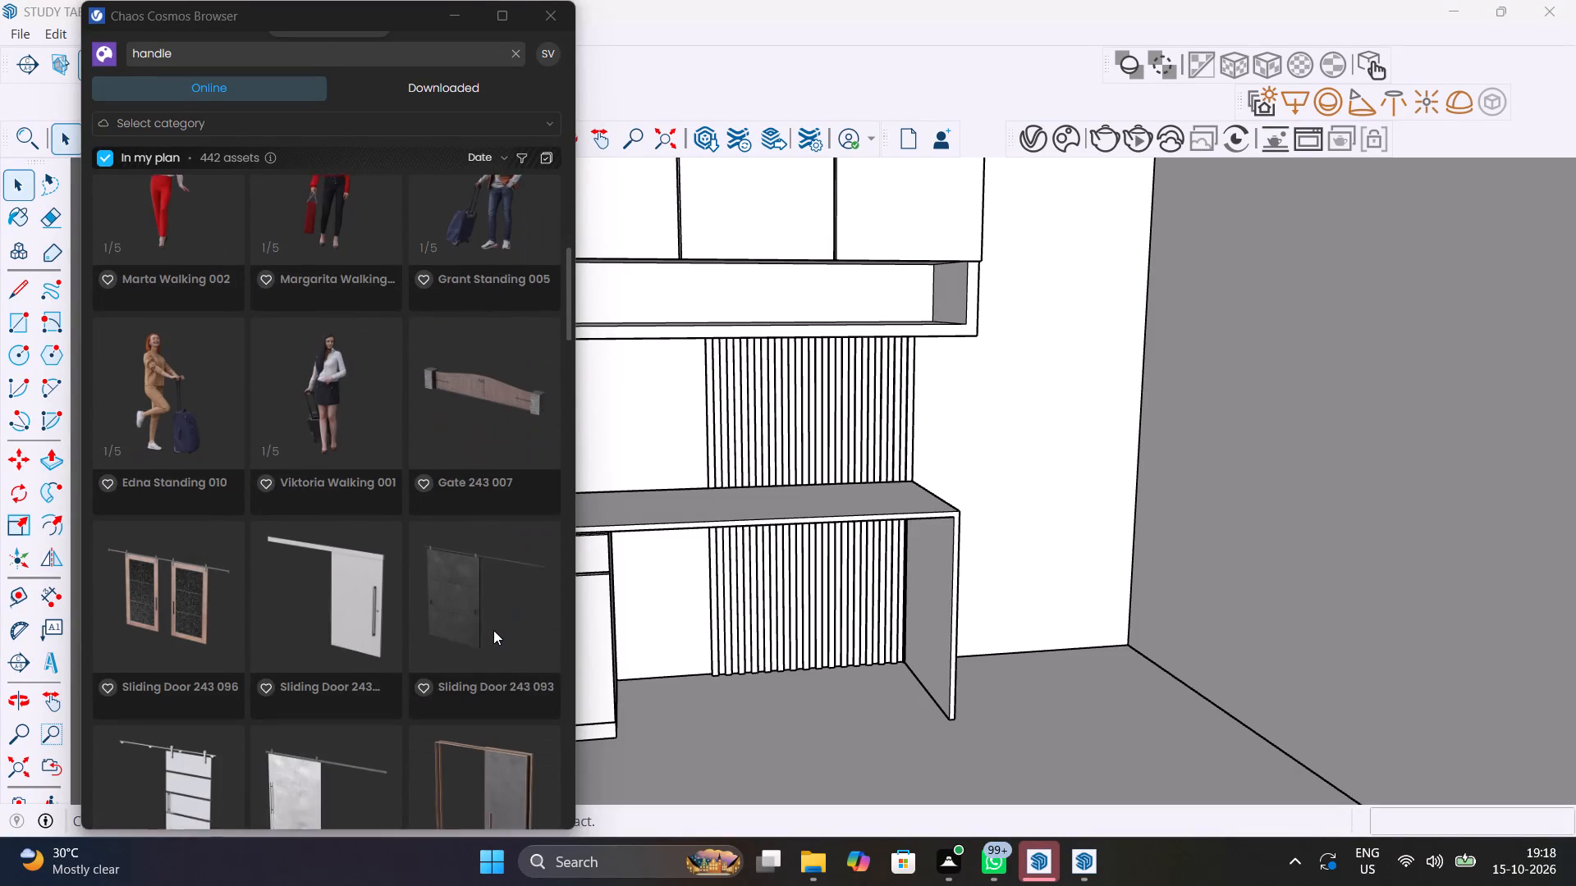
scroll(493, 630, down, 20)
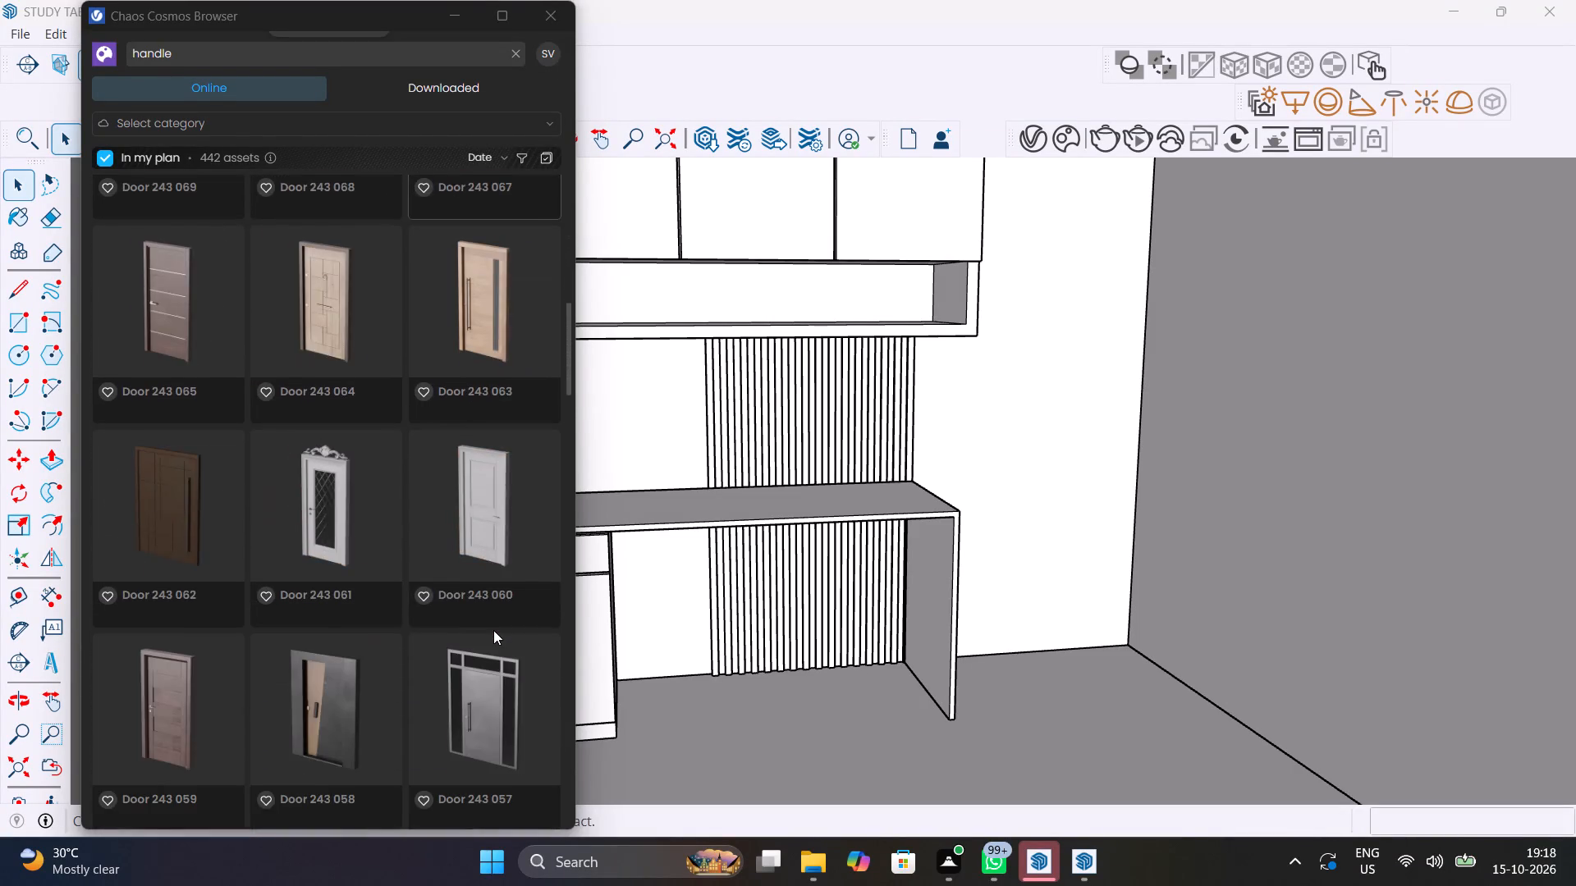
scroll(493, 630, down, 18)
scroll(493, 630, down, 6)
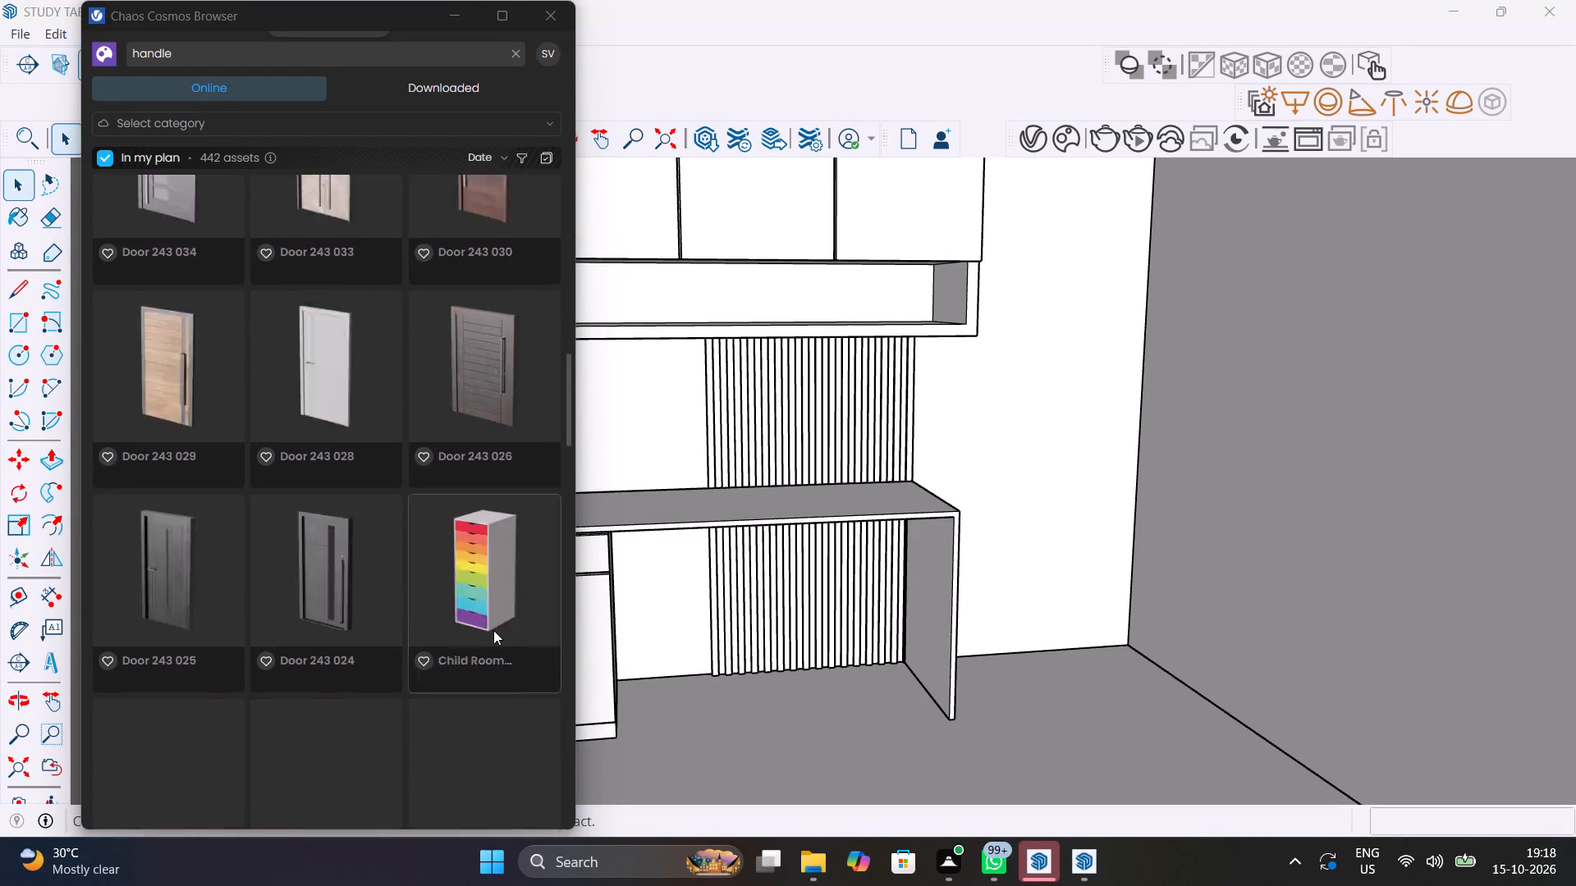
scroll(493, 630, down, 17)
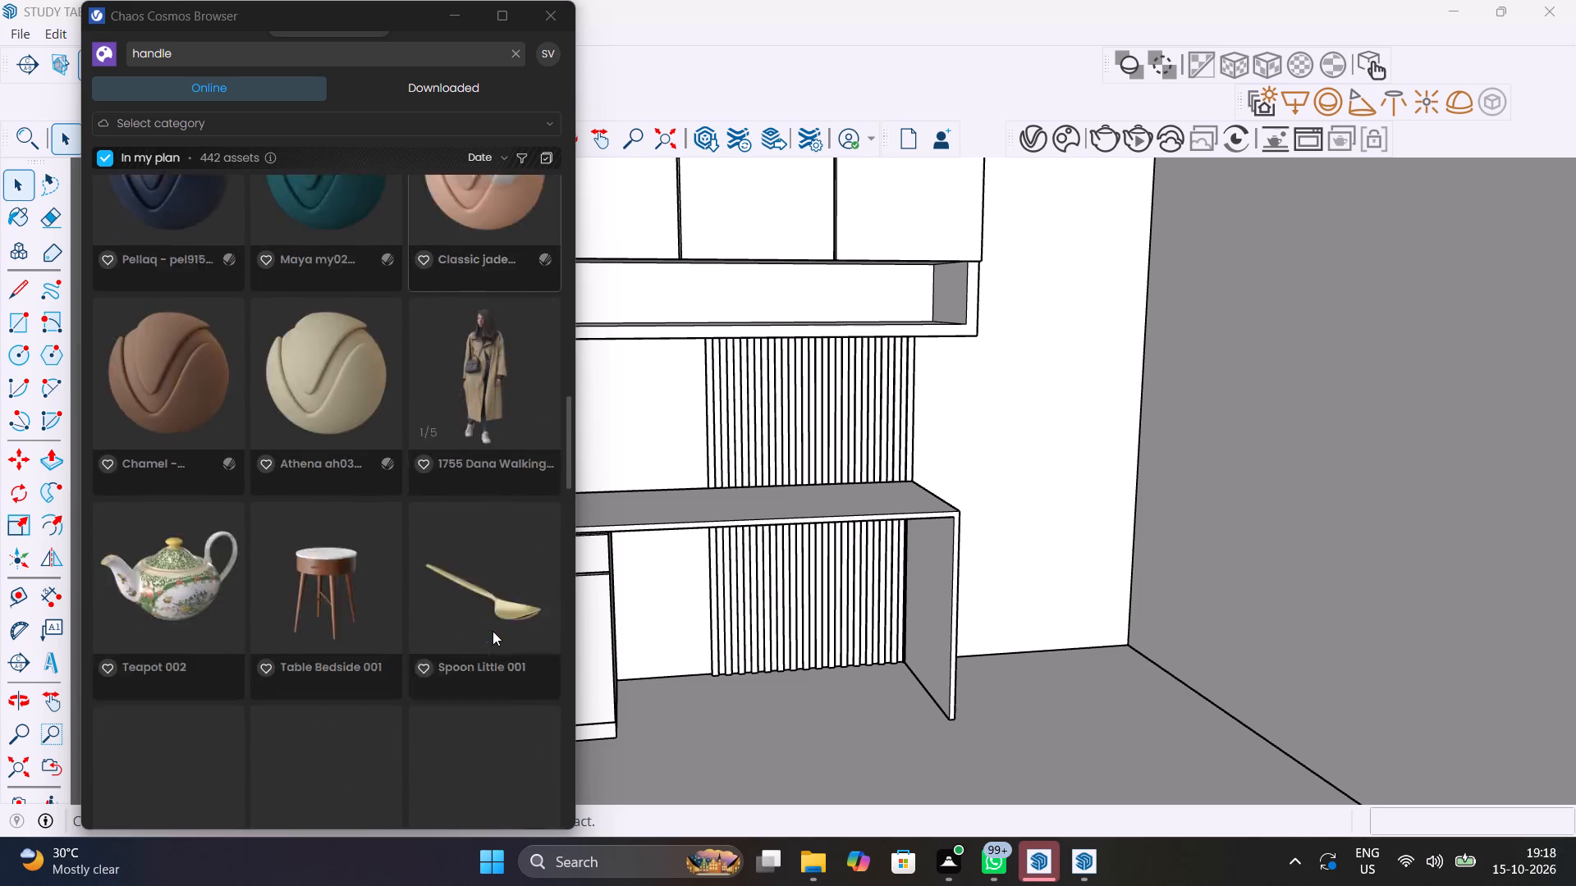
scroll(492, 631, down, 15)
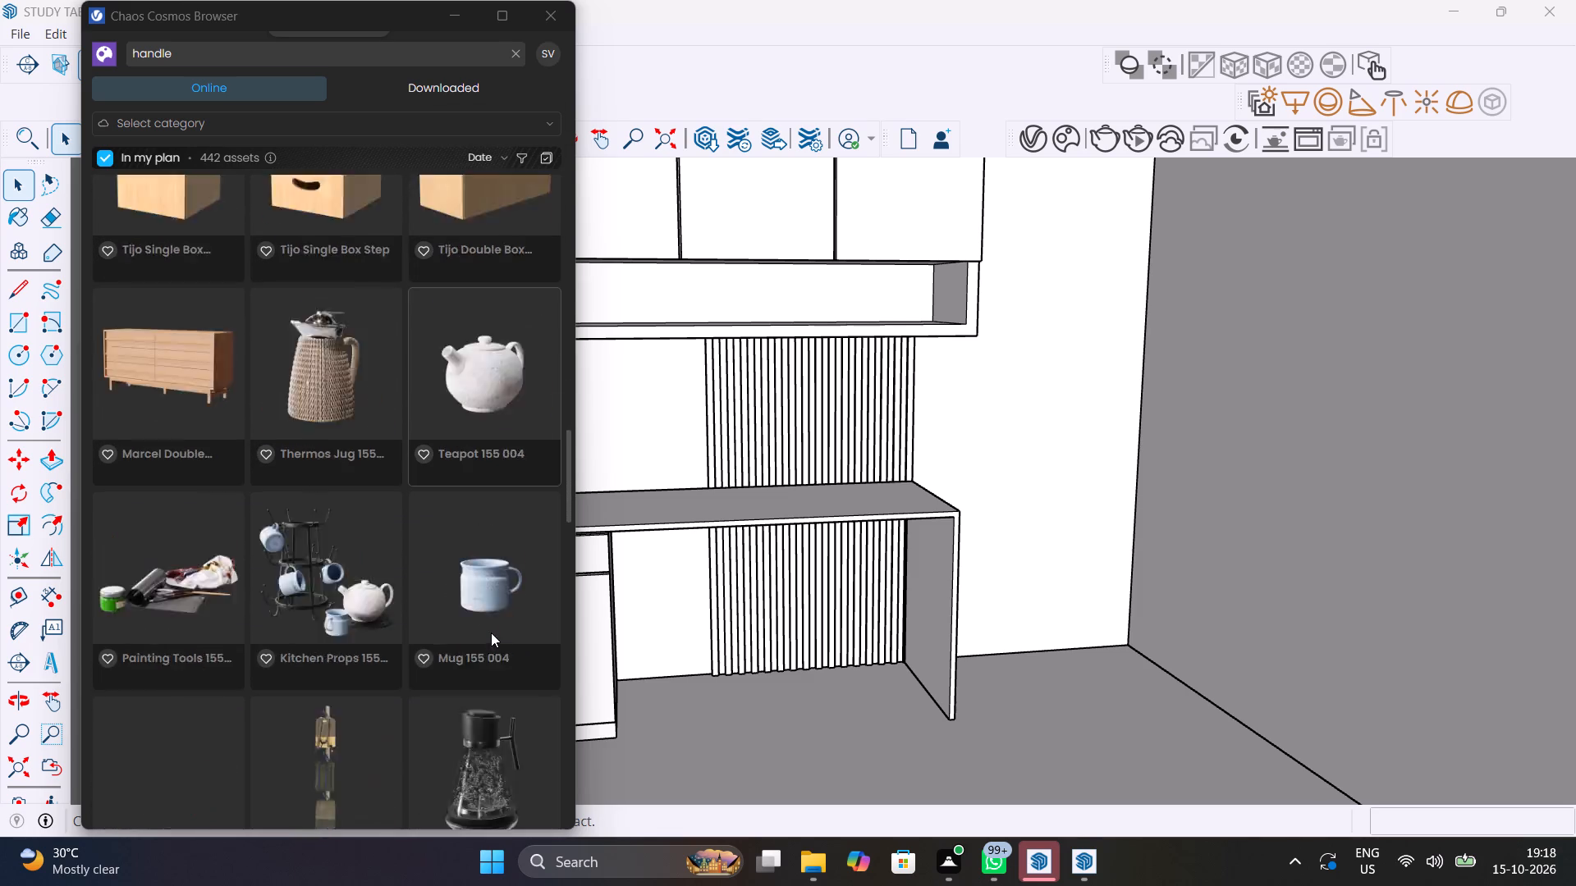
scroll(491, 633, down, 18)
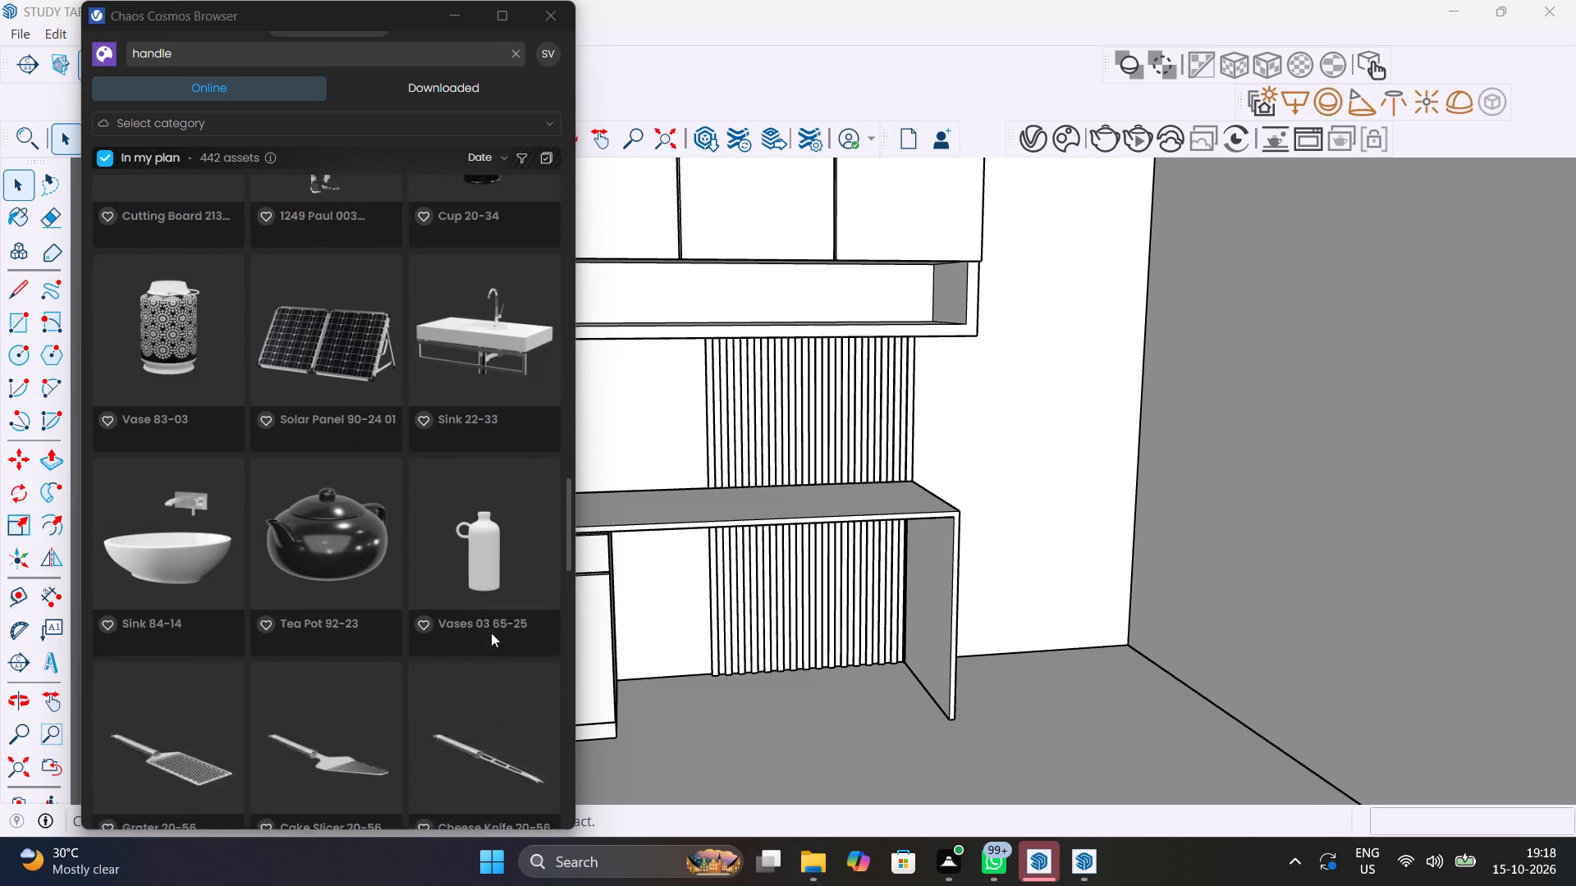
scroll(491, 633, down, 16)
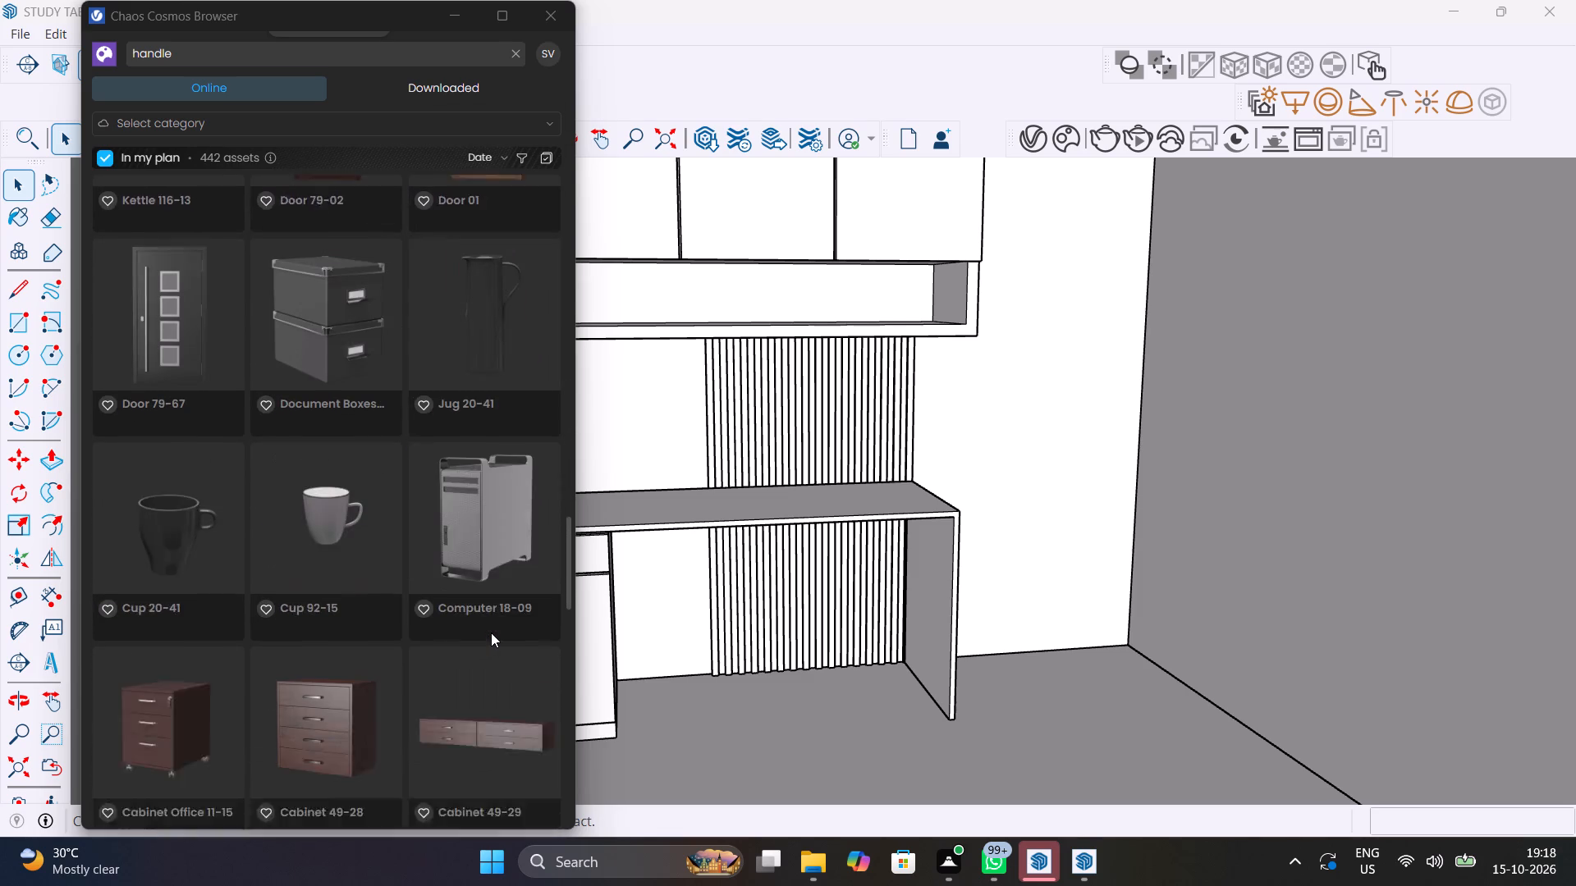
scroll(491, 633, down, 16)
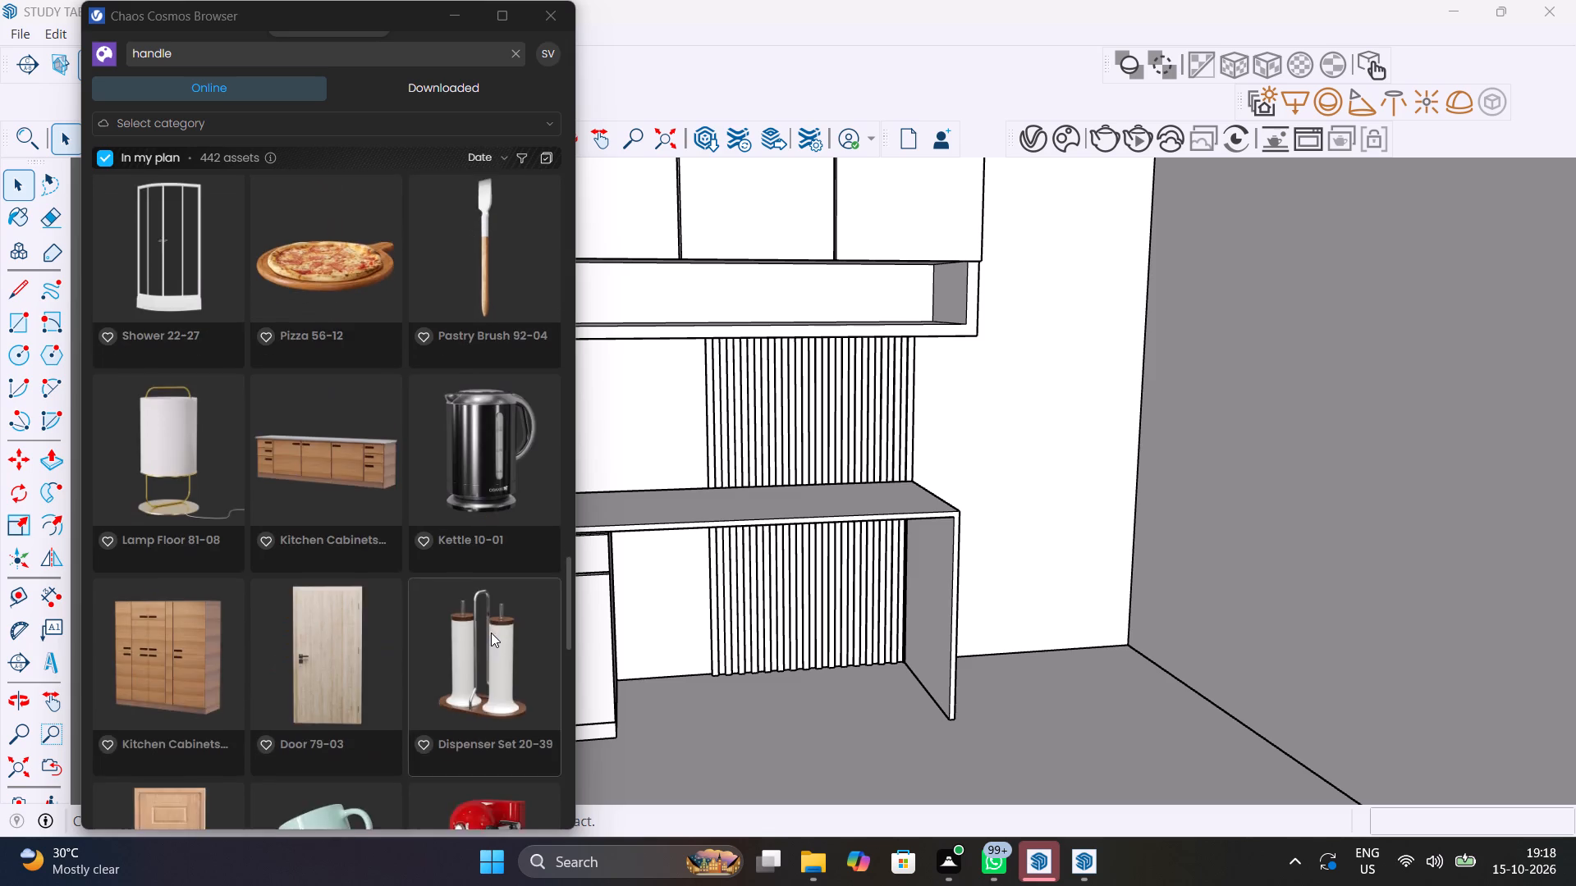
scroll(491, 633, down, 12)
scroll(491, 633, down, 16)
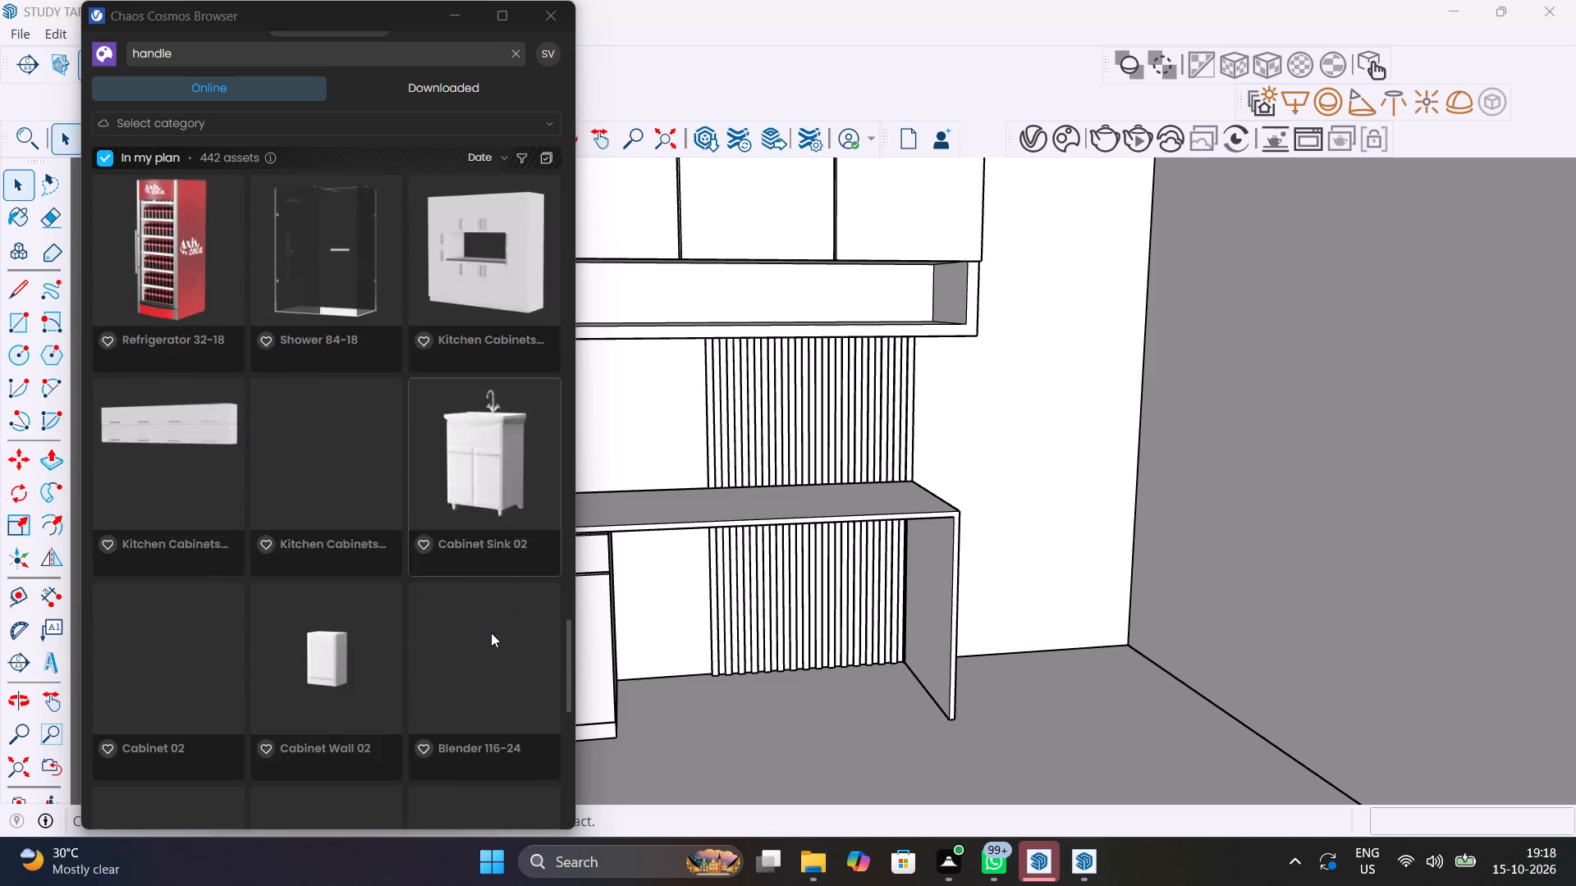
scroll(491, 633, down, 17)
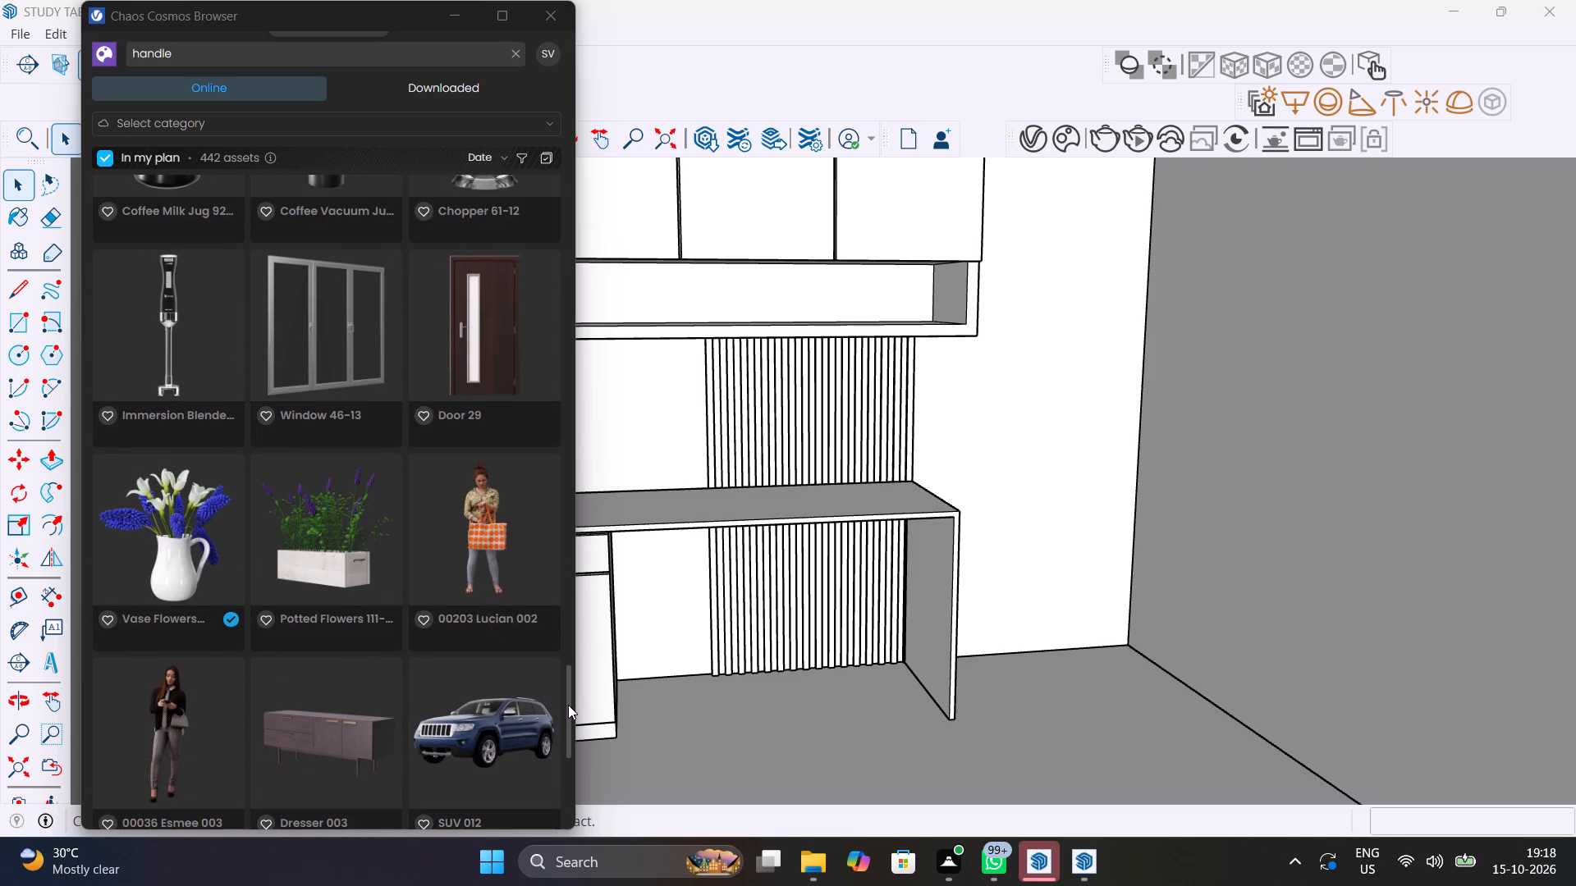
drag(568, 705, 575, 16)
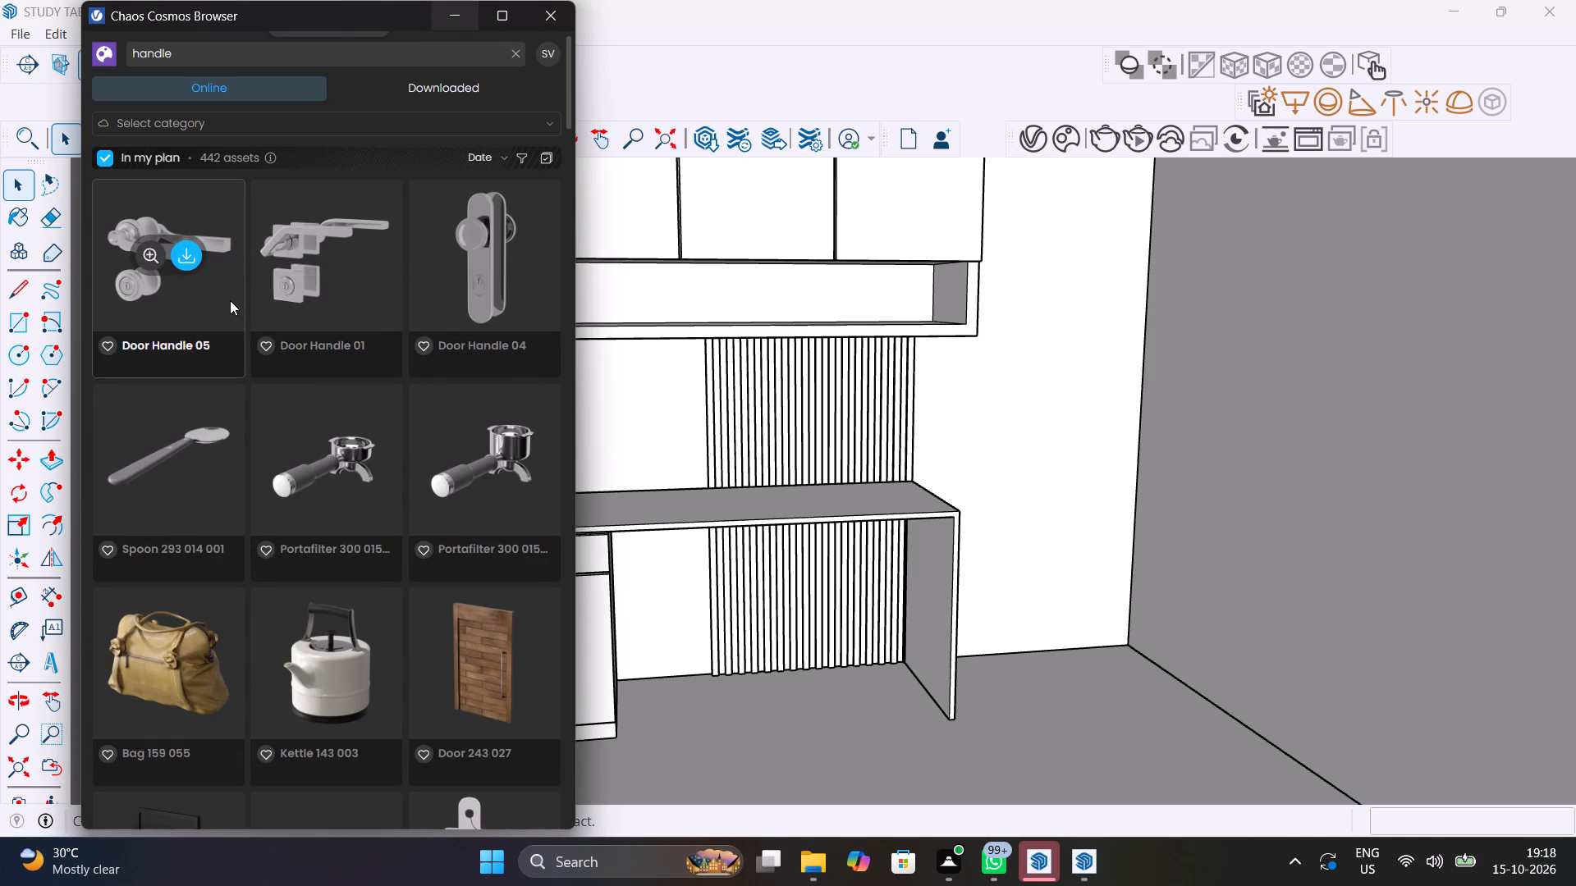
Check the downloaded Chaos Cosmos assets matching handle and close the Cosmos browser.
click(461, 81)
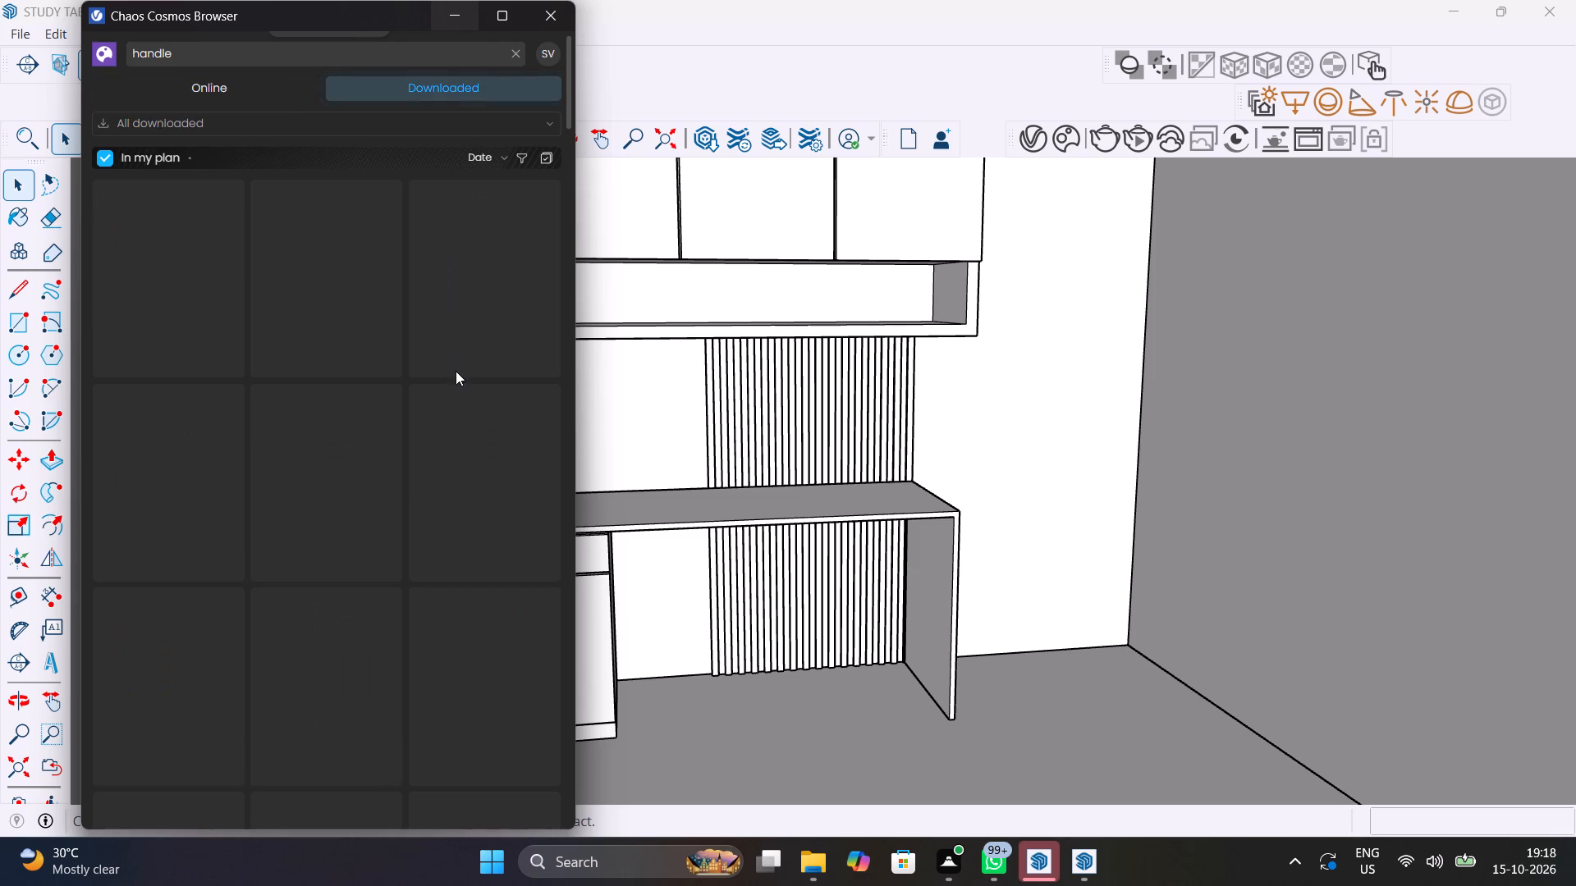
scroll(456, 371, down, 2)
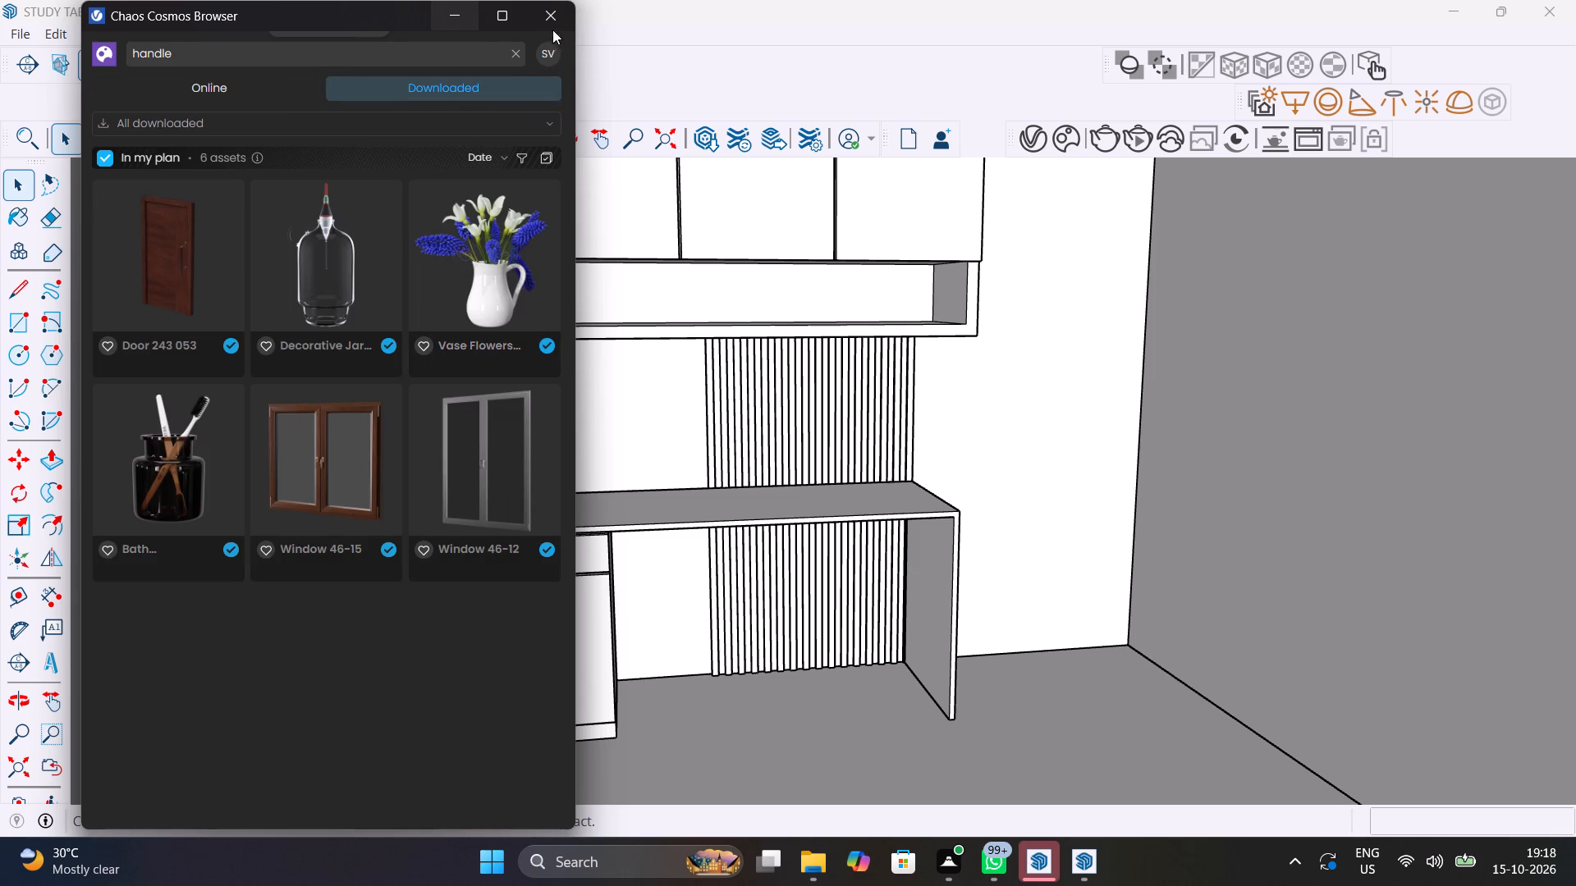
click(550, 8)
Open 3D Warehouse and search its models for HANDLE.
click(295, 31)
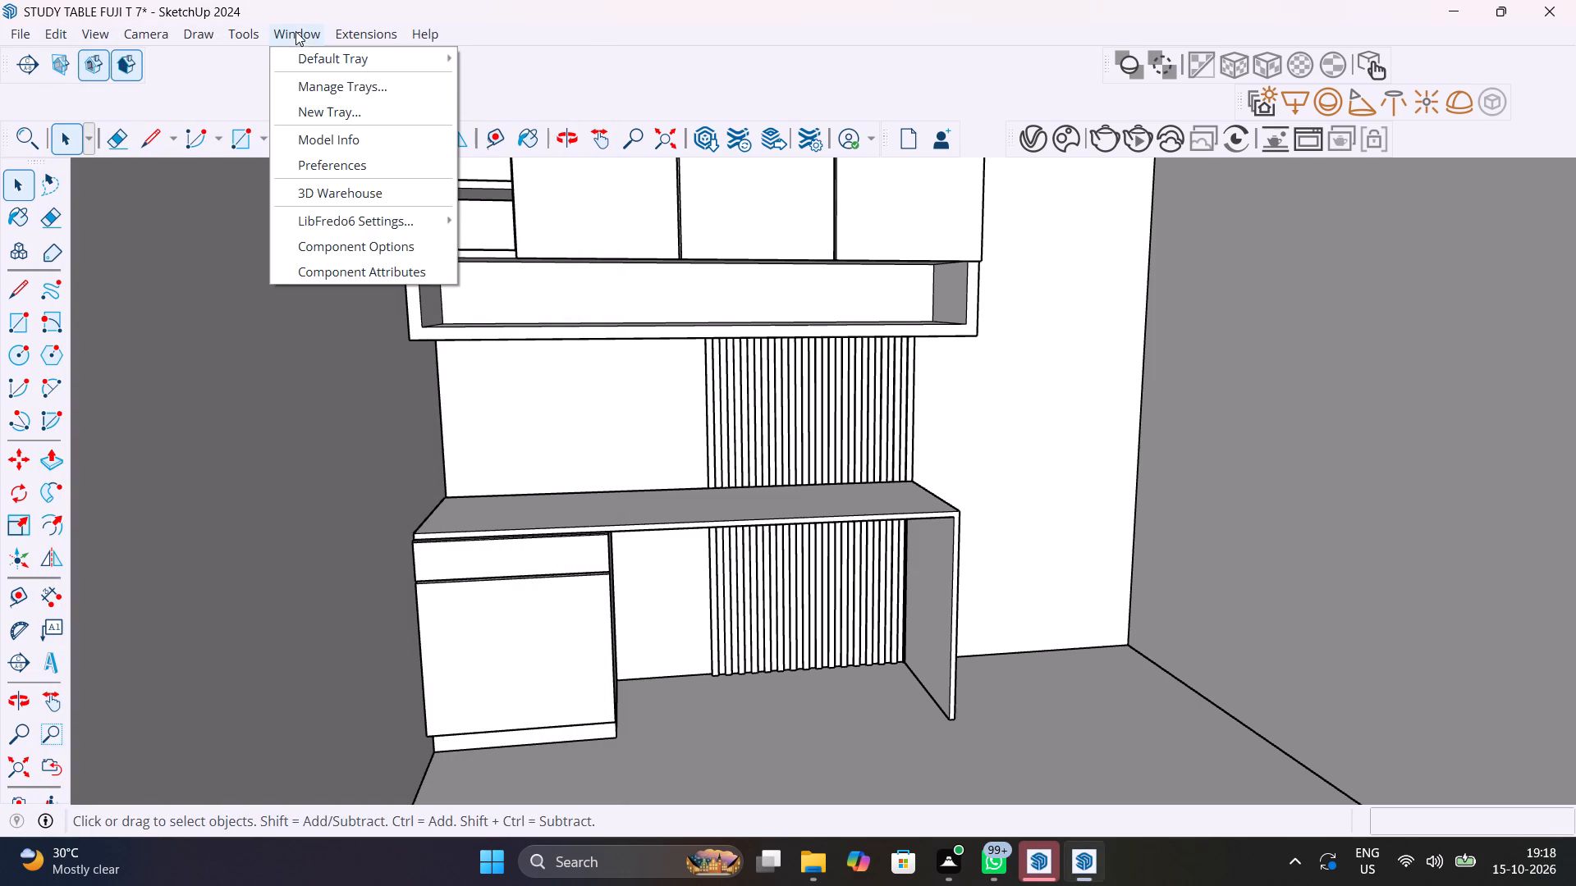
click(365, 199)
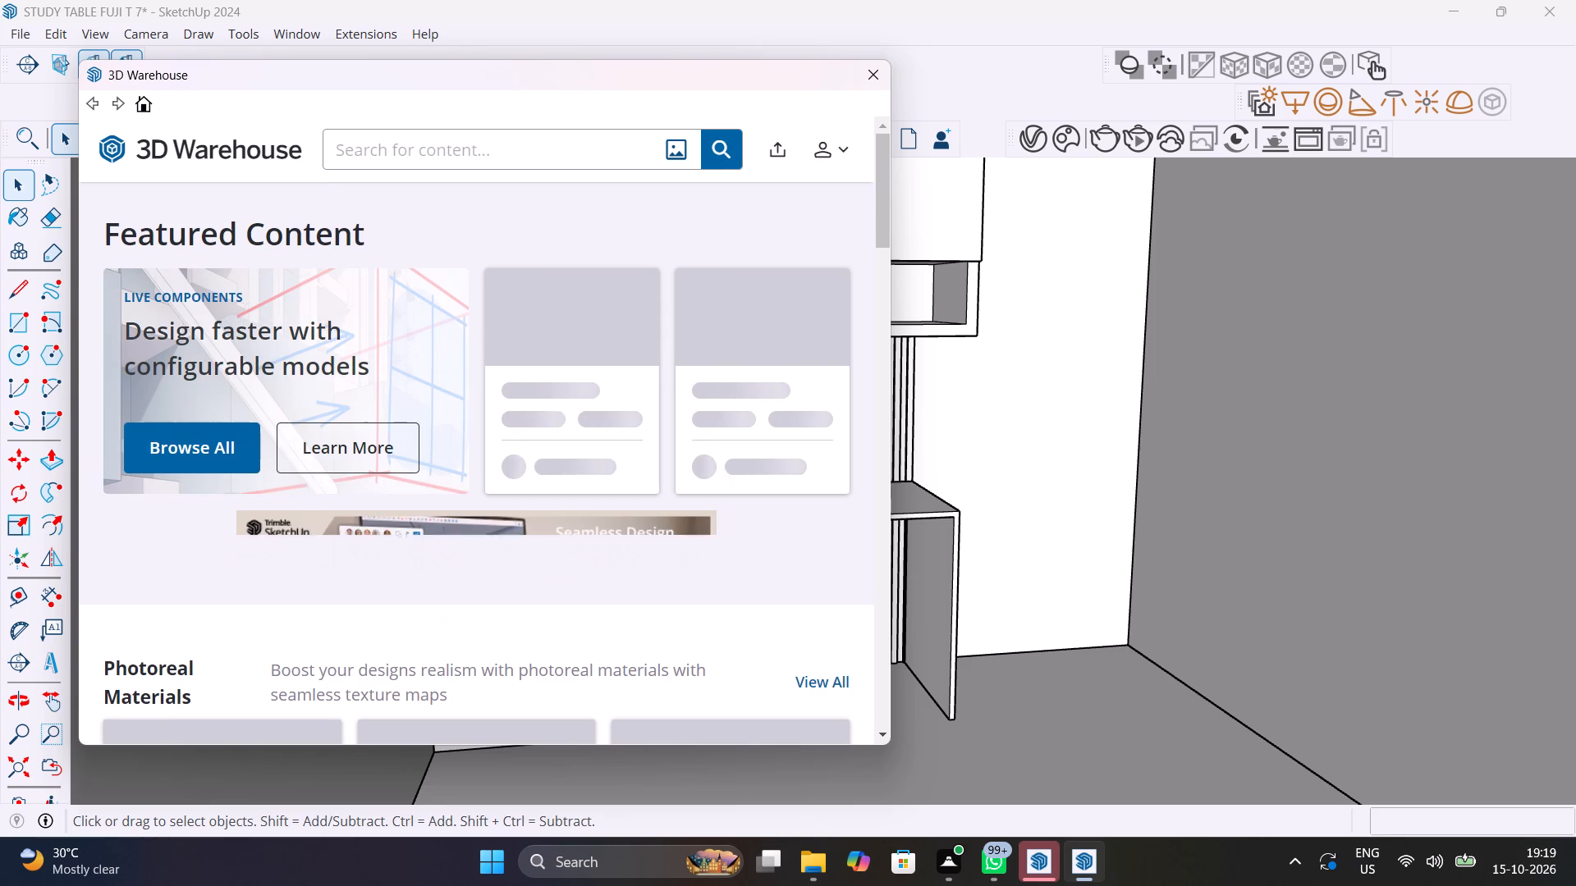
click(383, 145)
text(HANDLE)
key(Return)
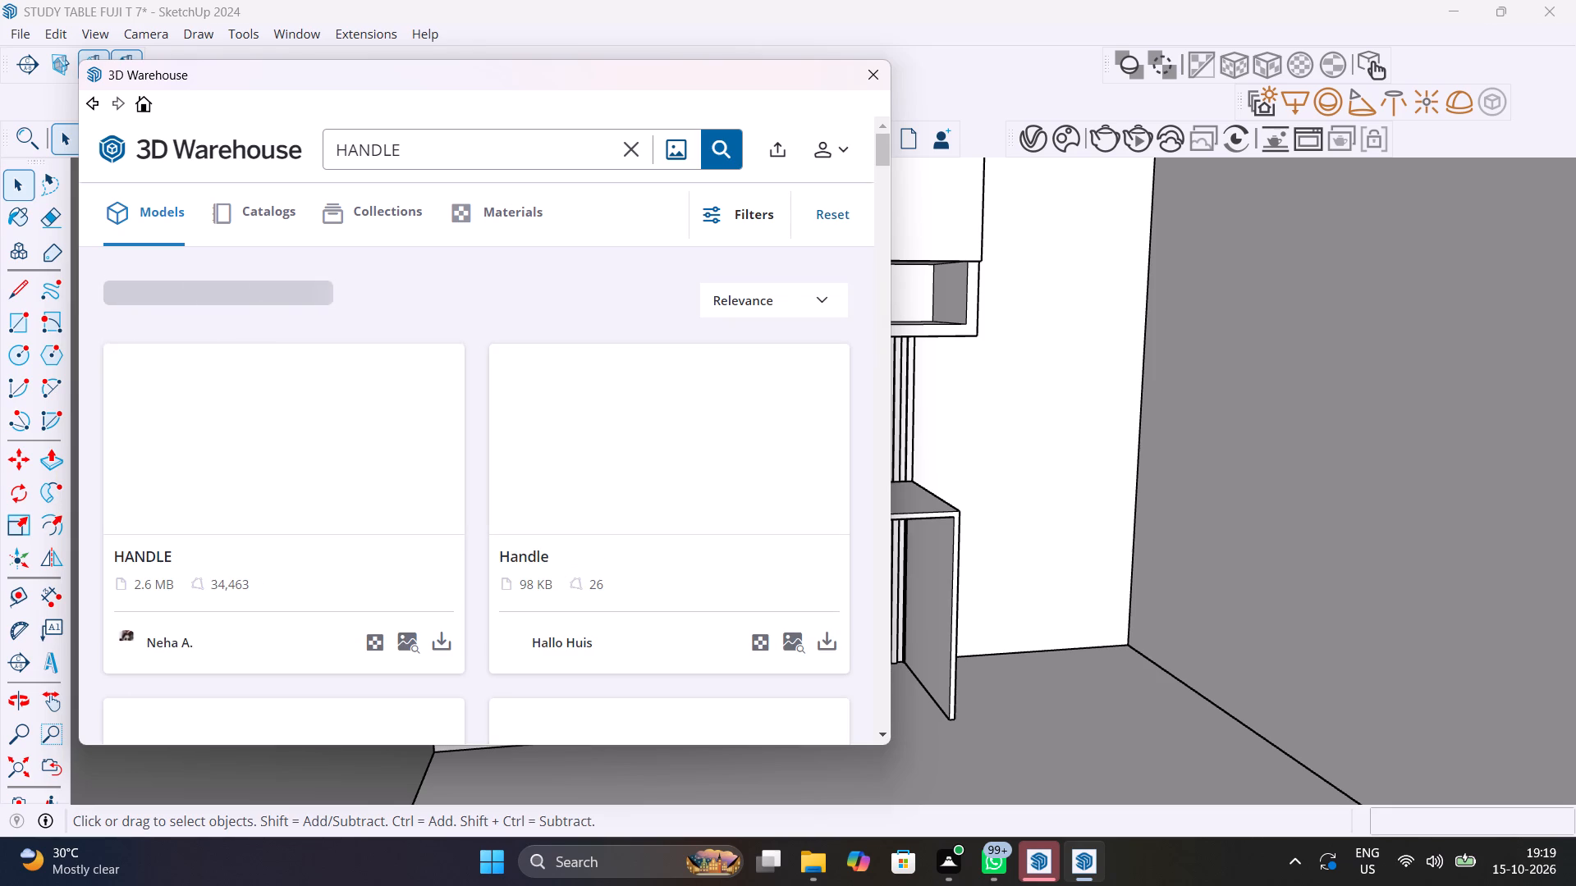
Look through the 3D Warehouse handle models for one suited to the desk drawer and cabinet doors.
scroll(443, 376, down, 7)
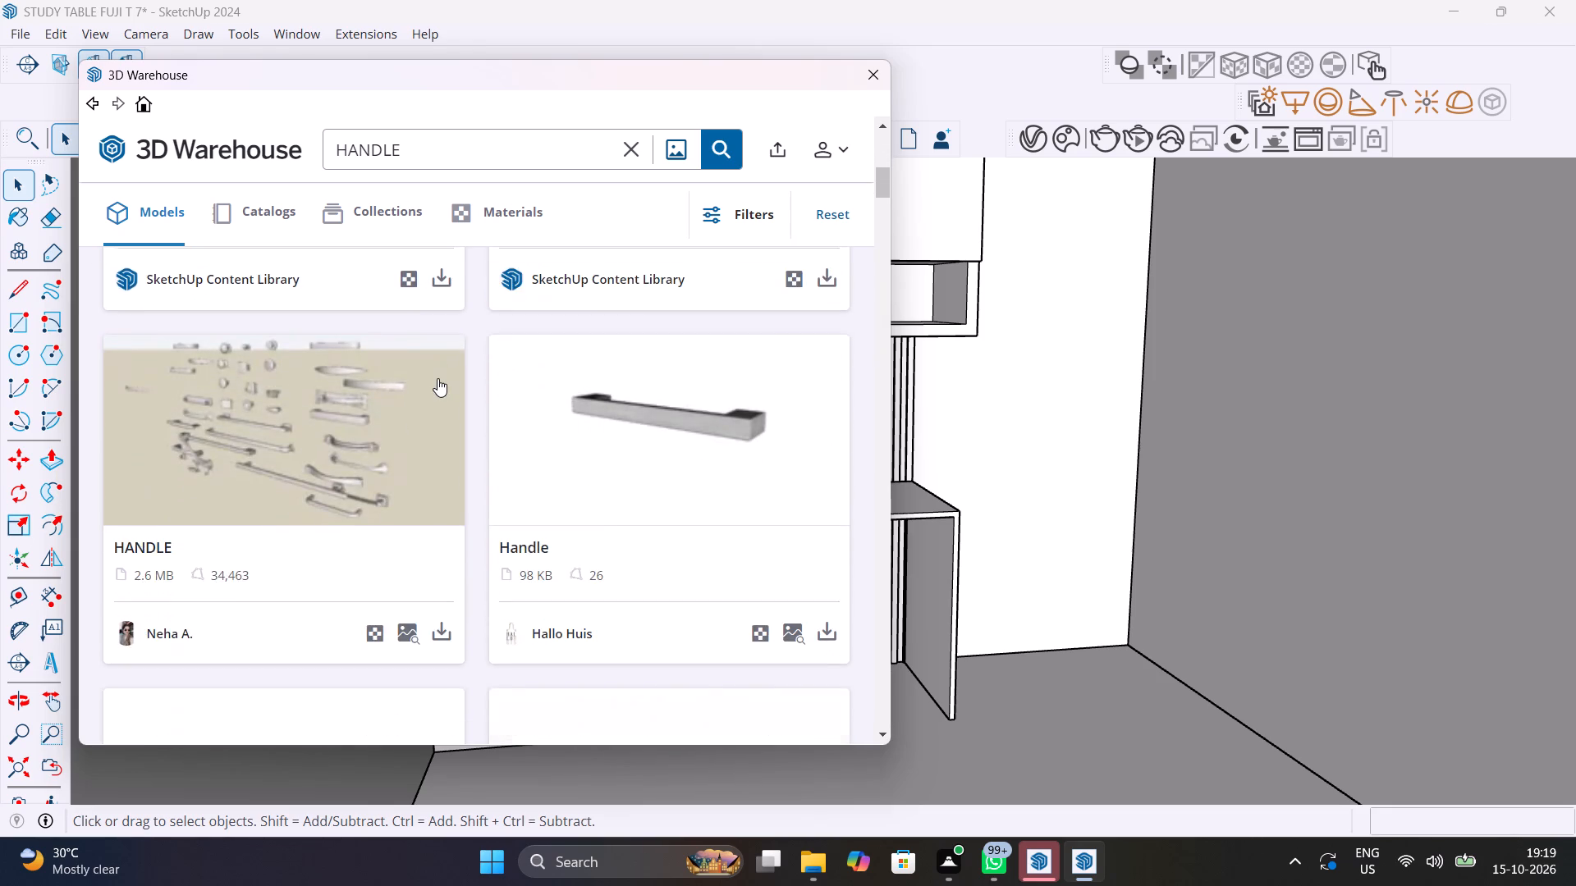
scroll(438, 378, down, 9)
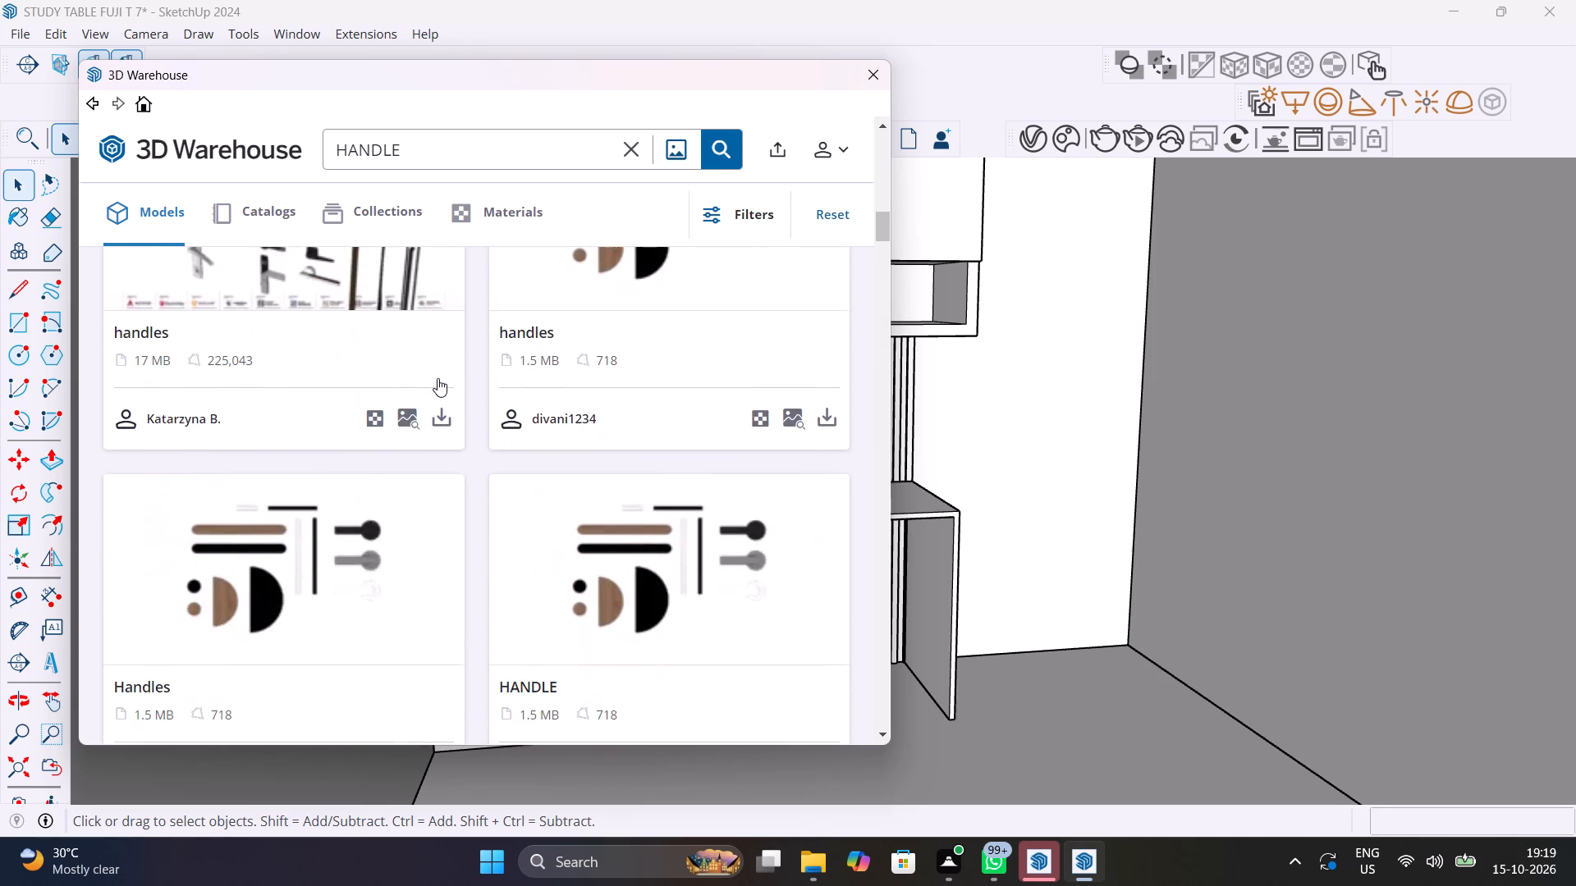
scroll(438, 378, up, 1)
scroll(438, 378, down, 2)
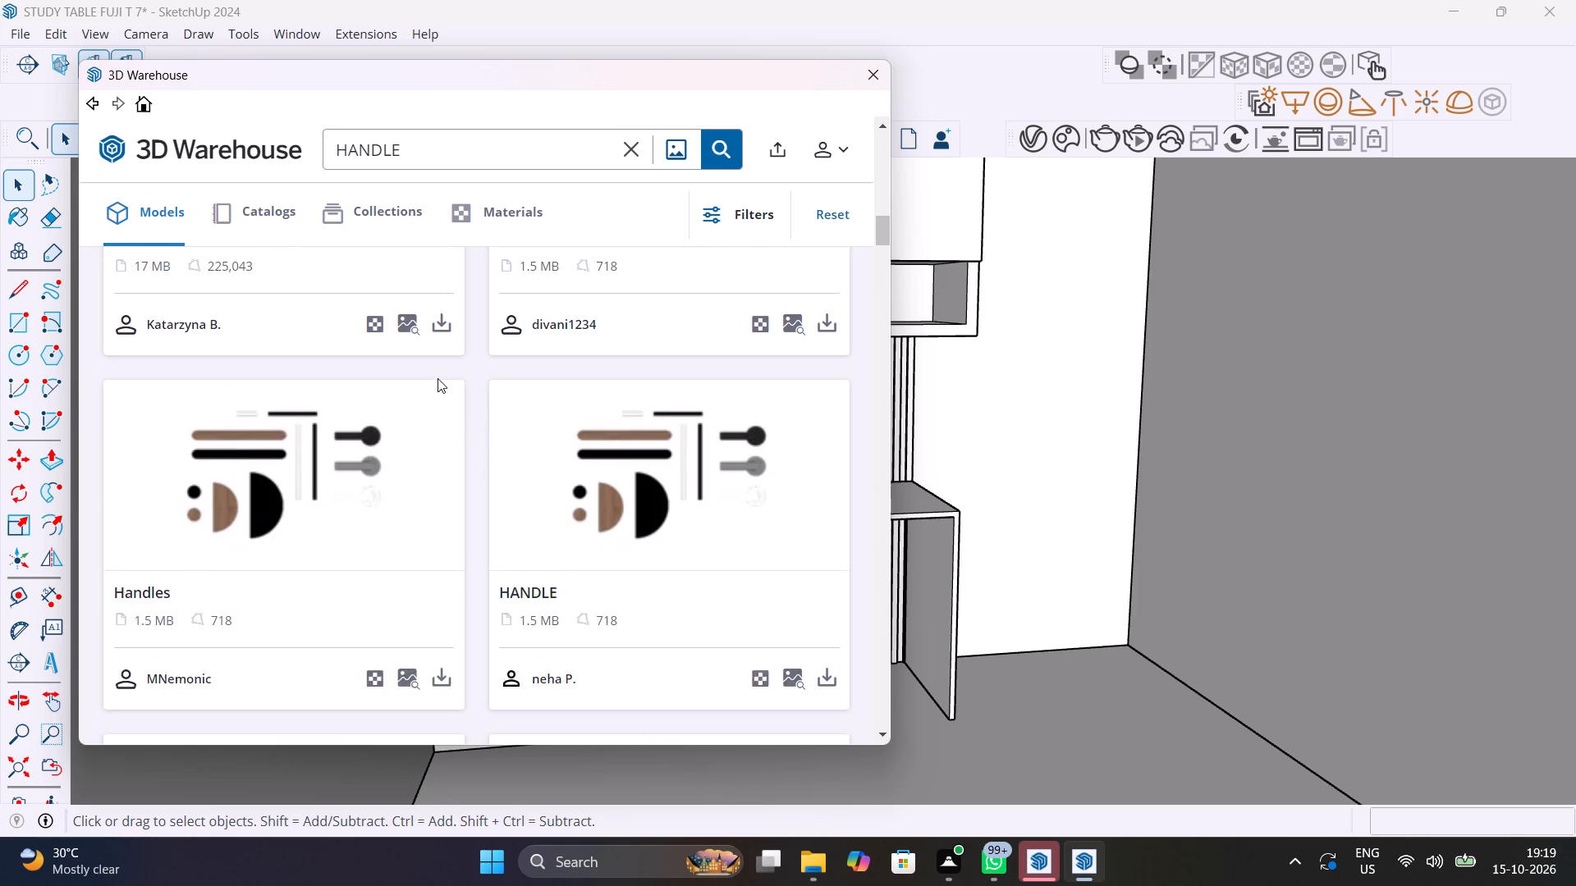
scroll(438, 378, down, 10)
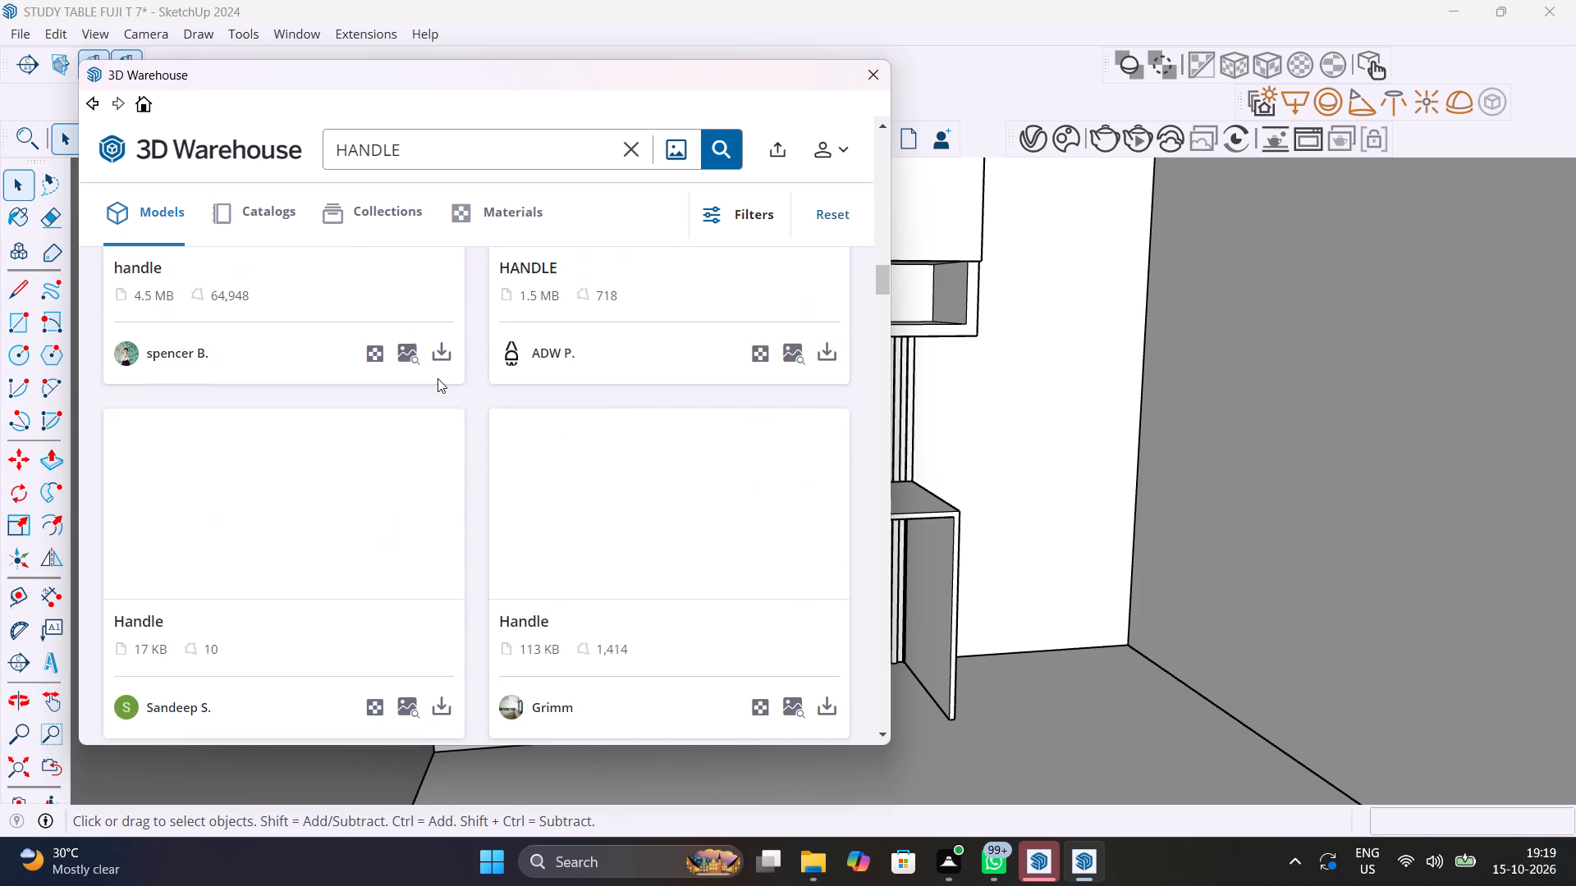
scroll(438, 378, down, 12)
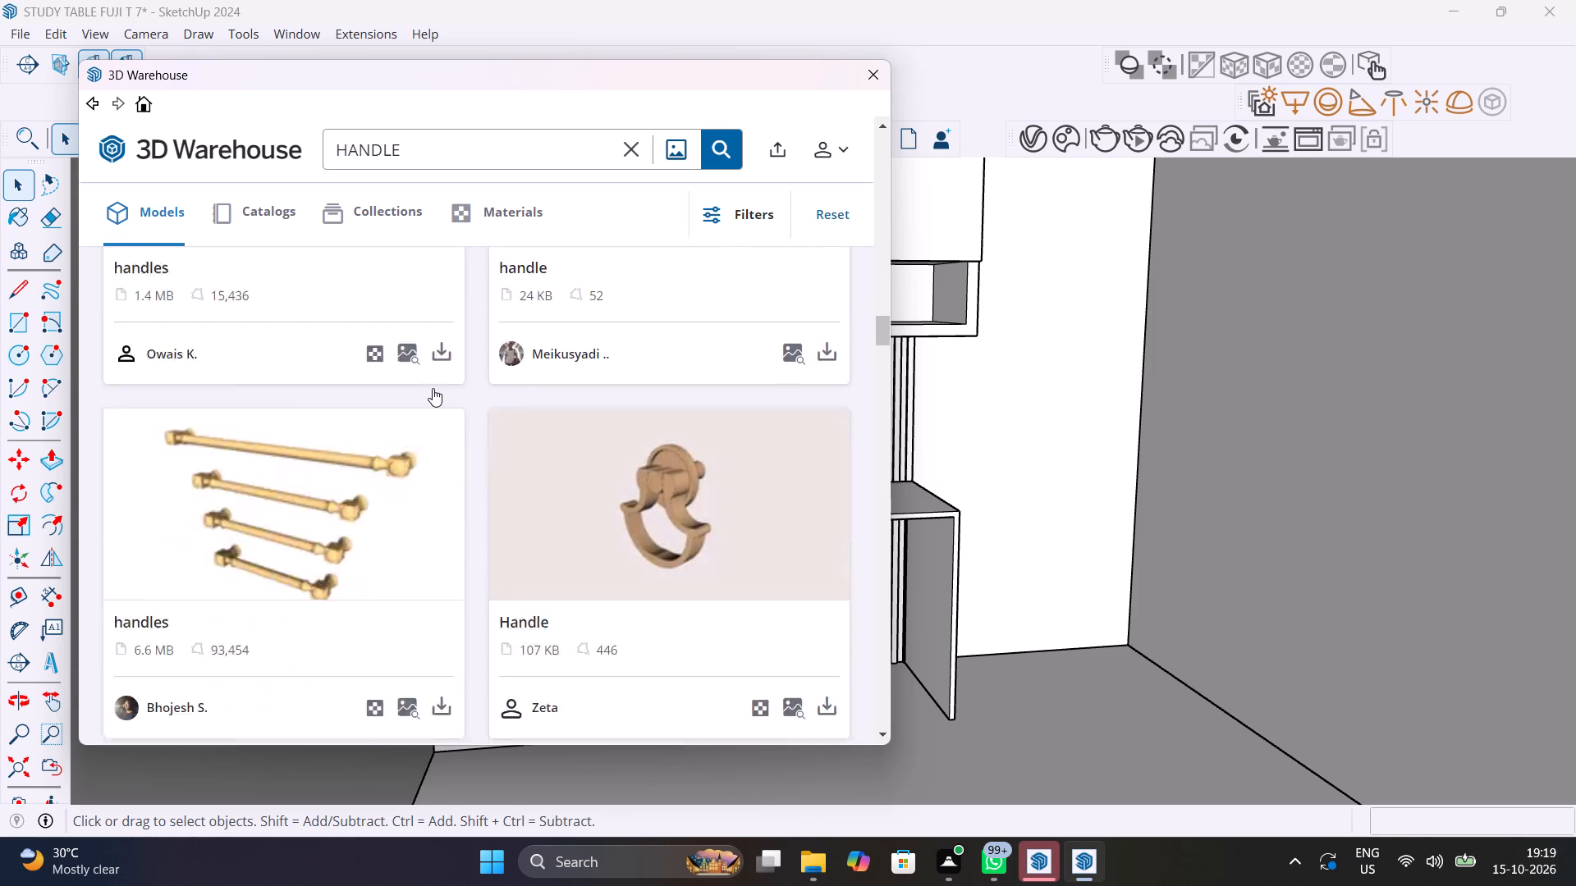
scroll(433, 388, down, 5)
scroll(433, 389, up, 2)
scroll(433, 389, down, 12)
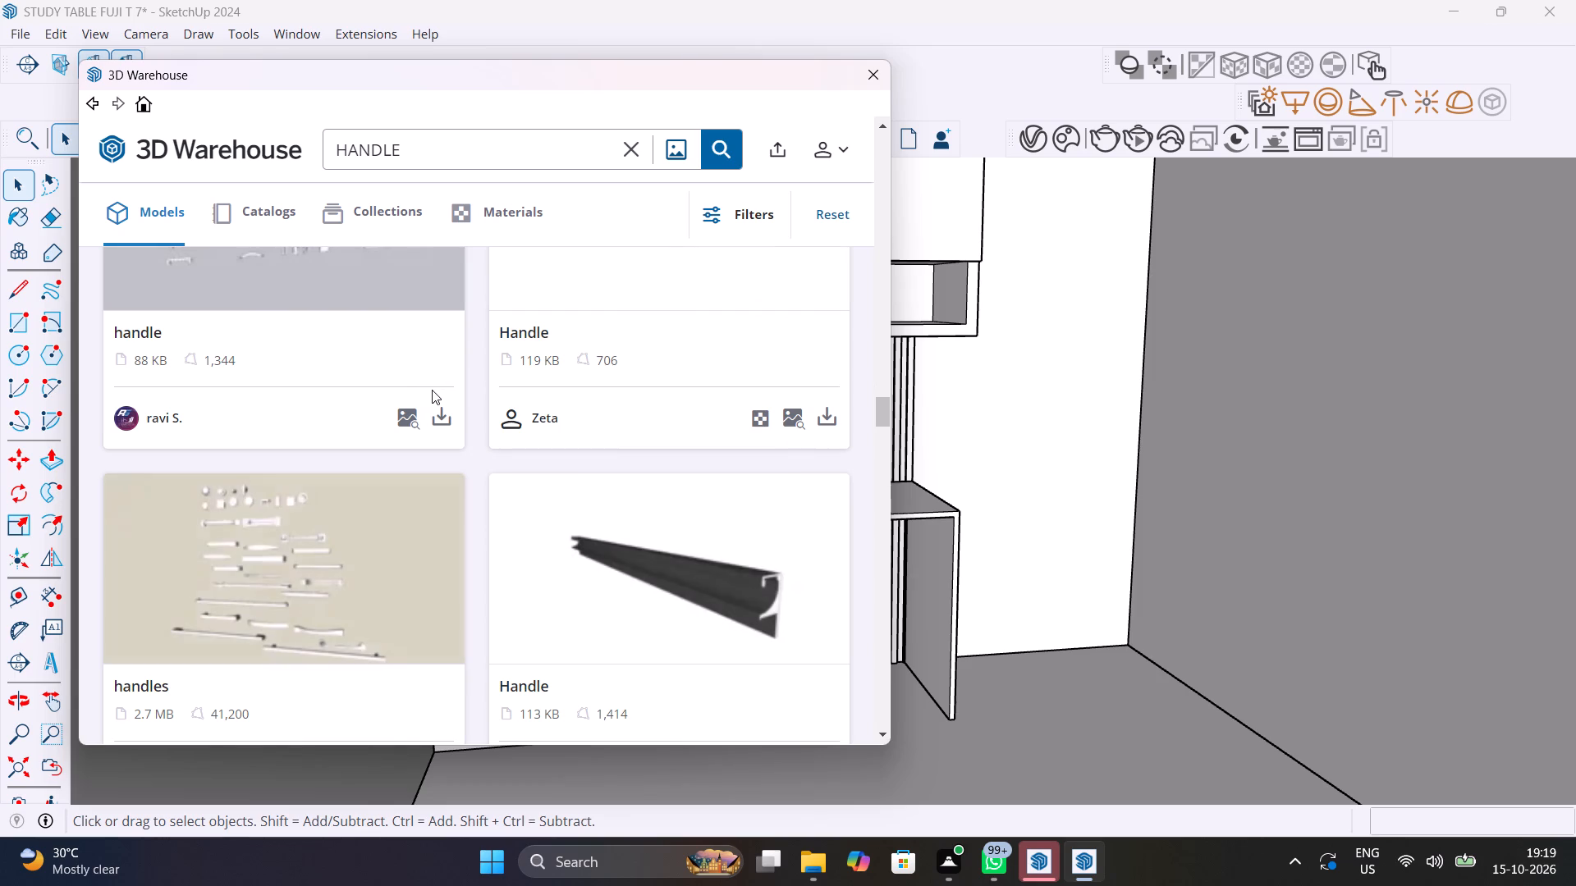
scroll(432, 390, down, 3)
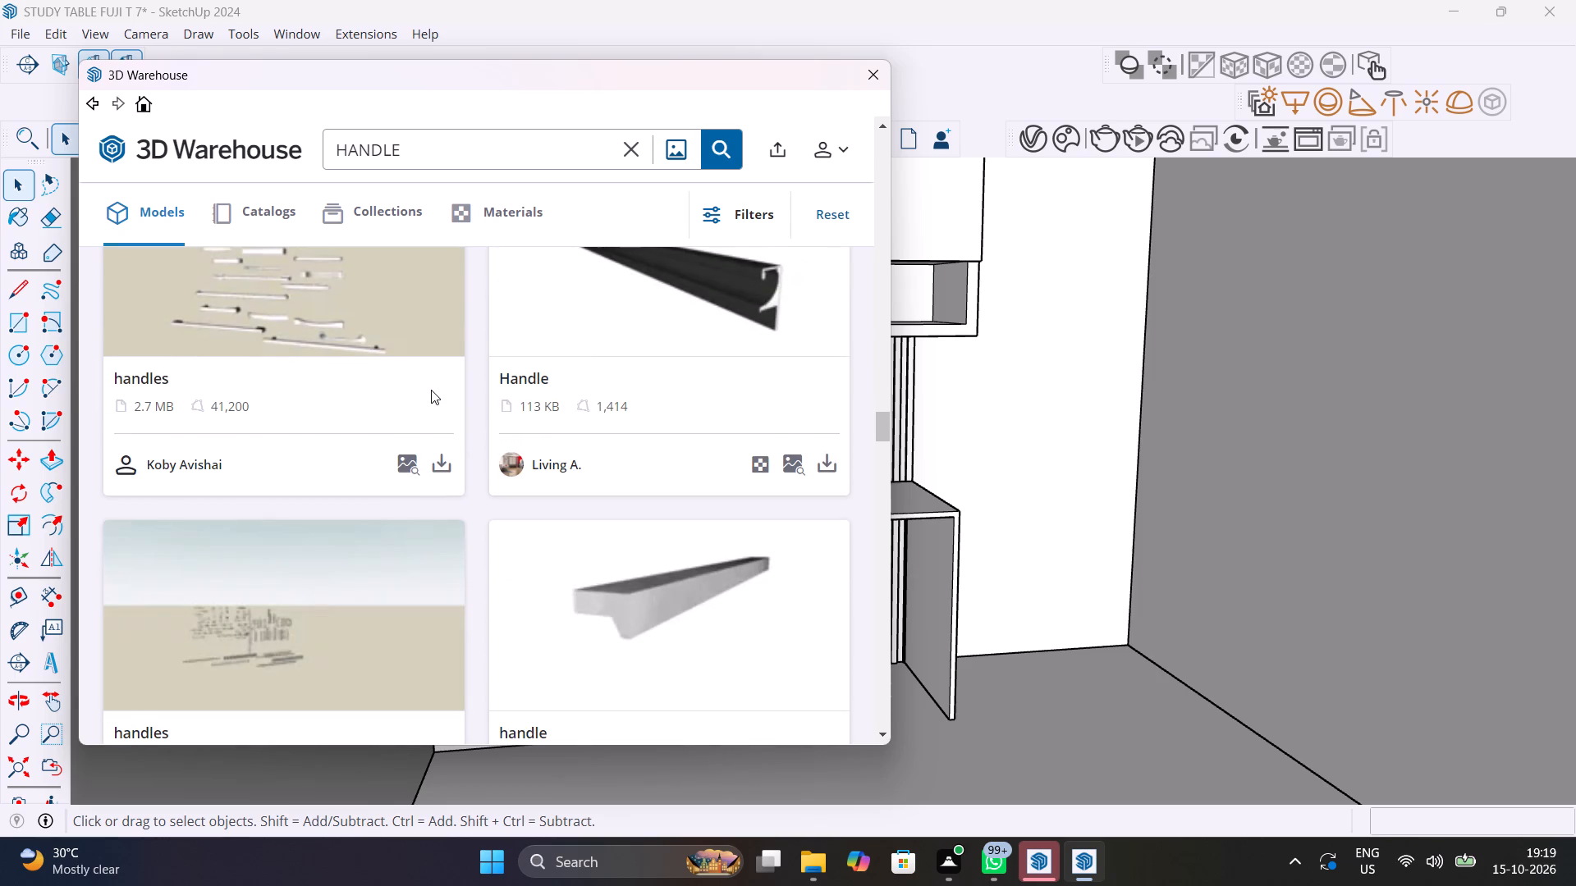
scroll(431, 390, down, 15)
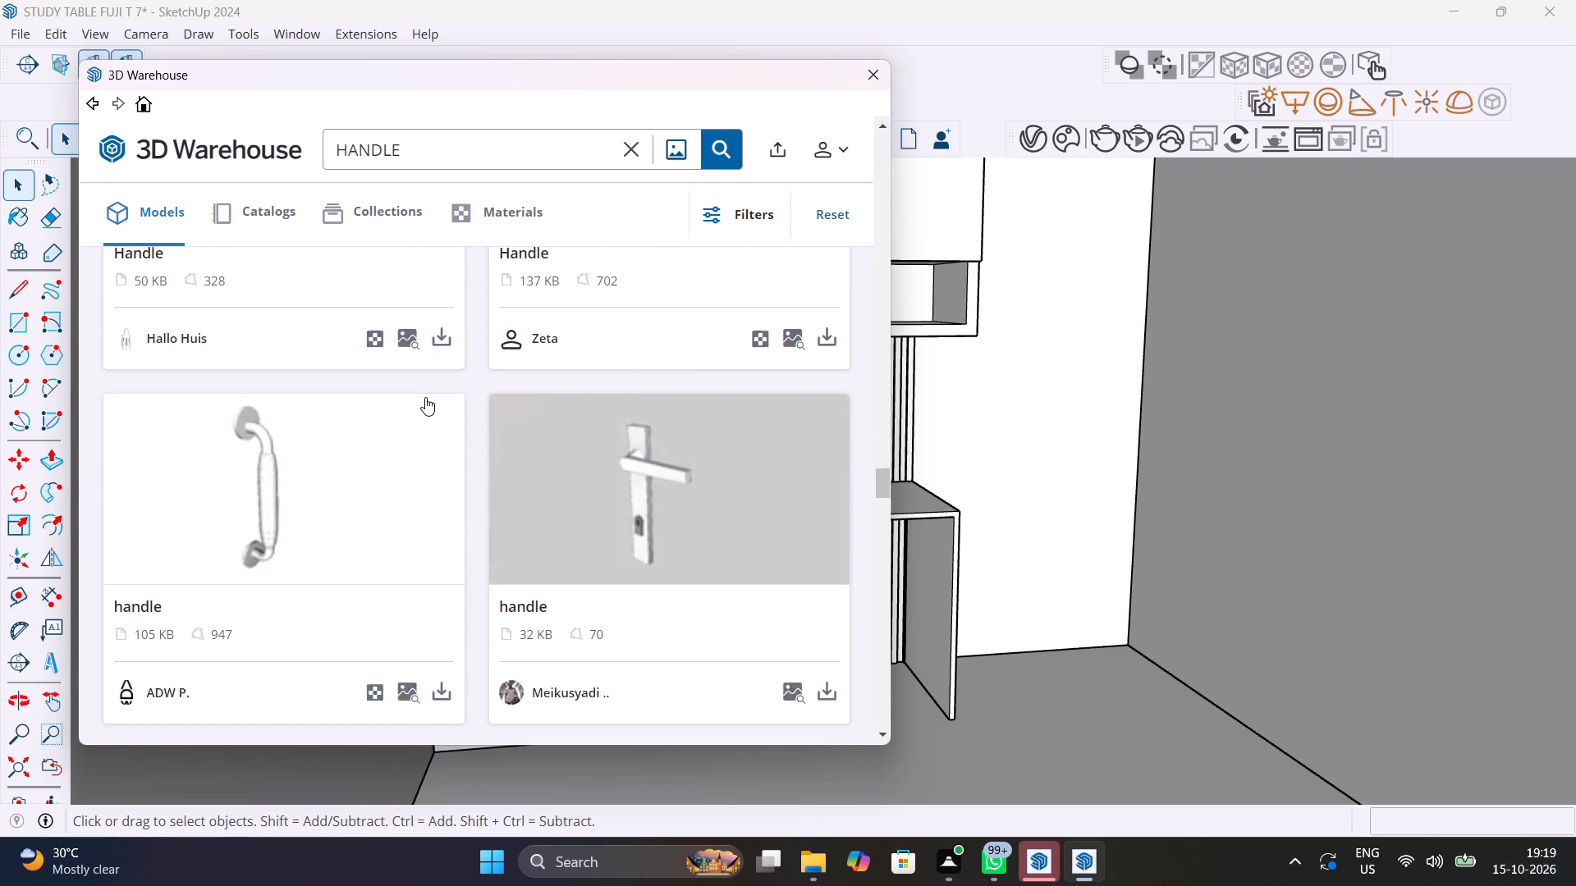
scroll(425, 397, down, 8)
scroll(425, 397, up, 7)
scroll(424, 397, down, 5)
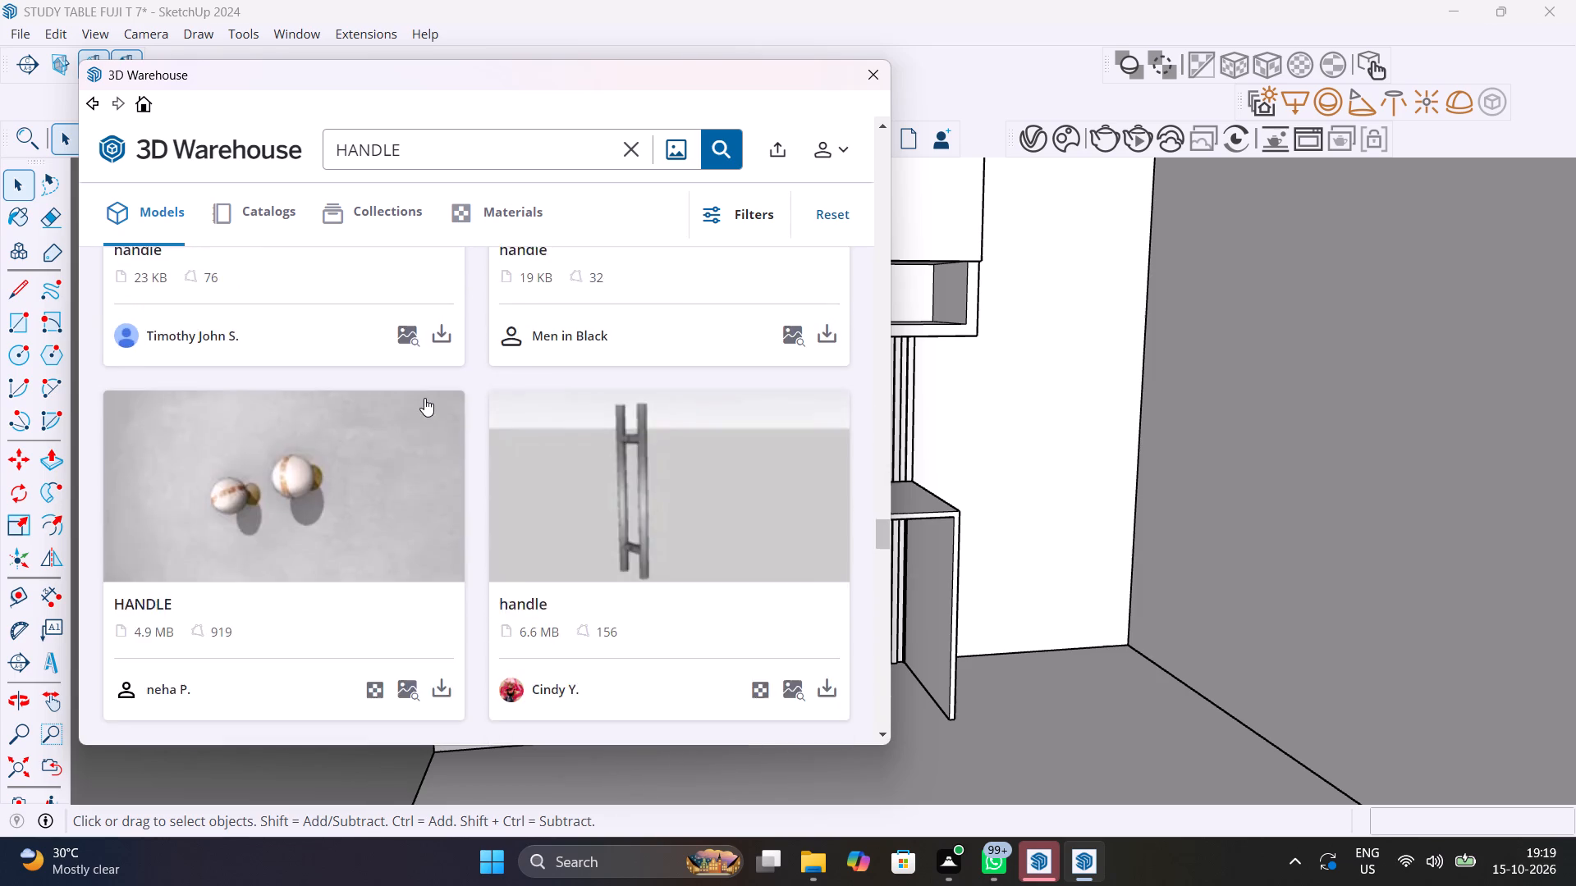
scroll(424, 398, down, 7)
scroll(424, 398, up, 17)
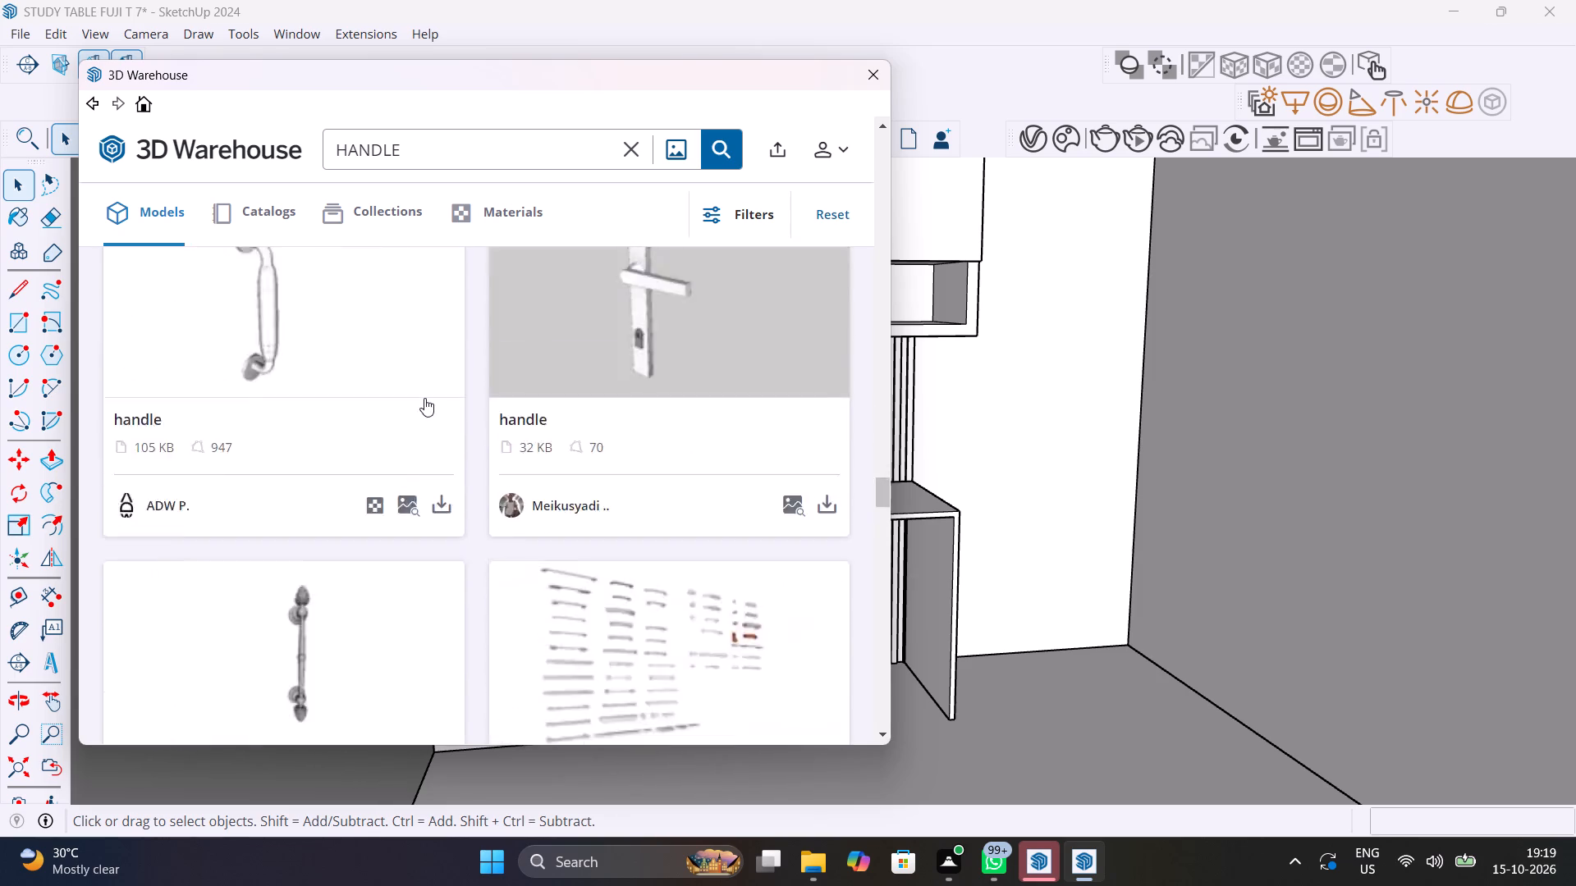
scroll(424, 398, up, 8)
scroll(424, 398, down, 14)
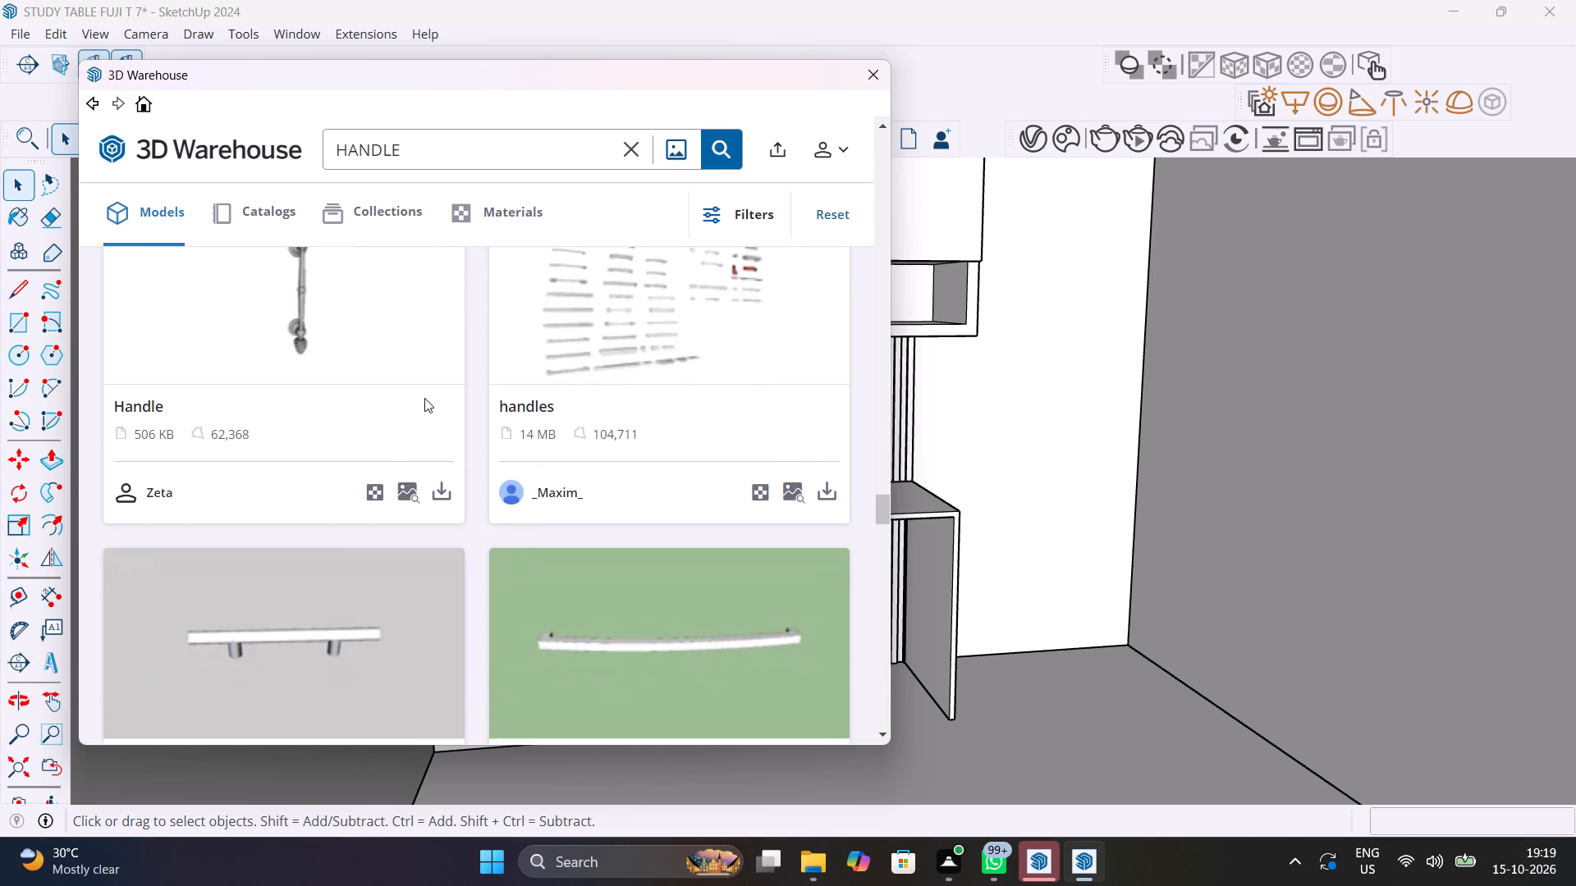
scroll(424, 398, down, 8)
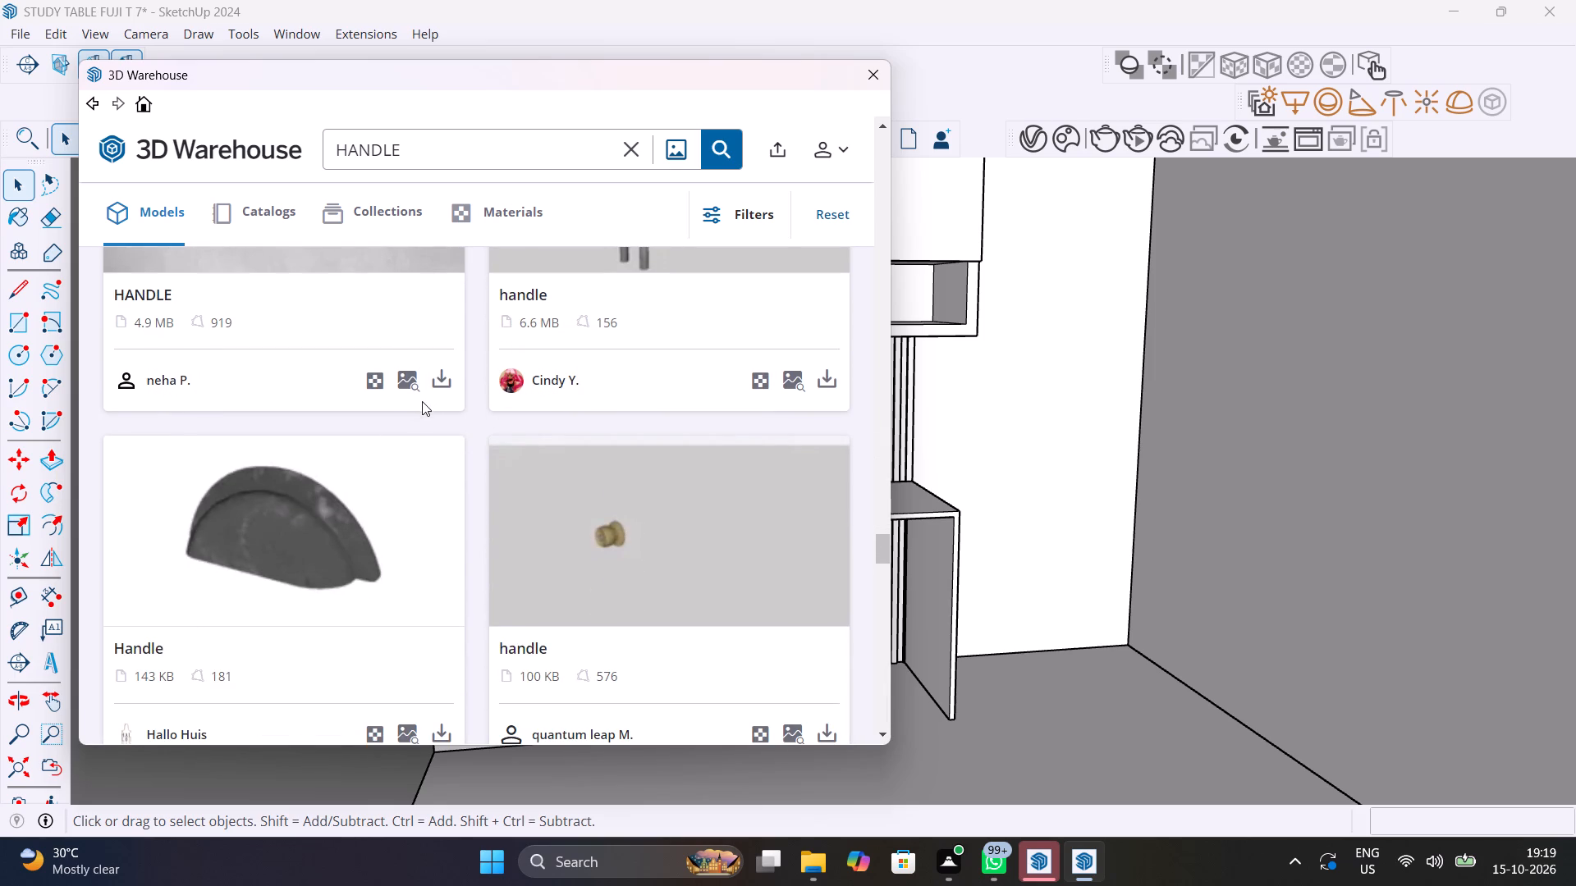
Load the dark half-round 143 KB Handle model from 3D Warehouse and place it on the desk's lower cabinet door, near its free edge.
scroll(422, 401, down, 2)
click(441, 520)
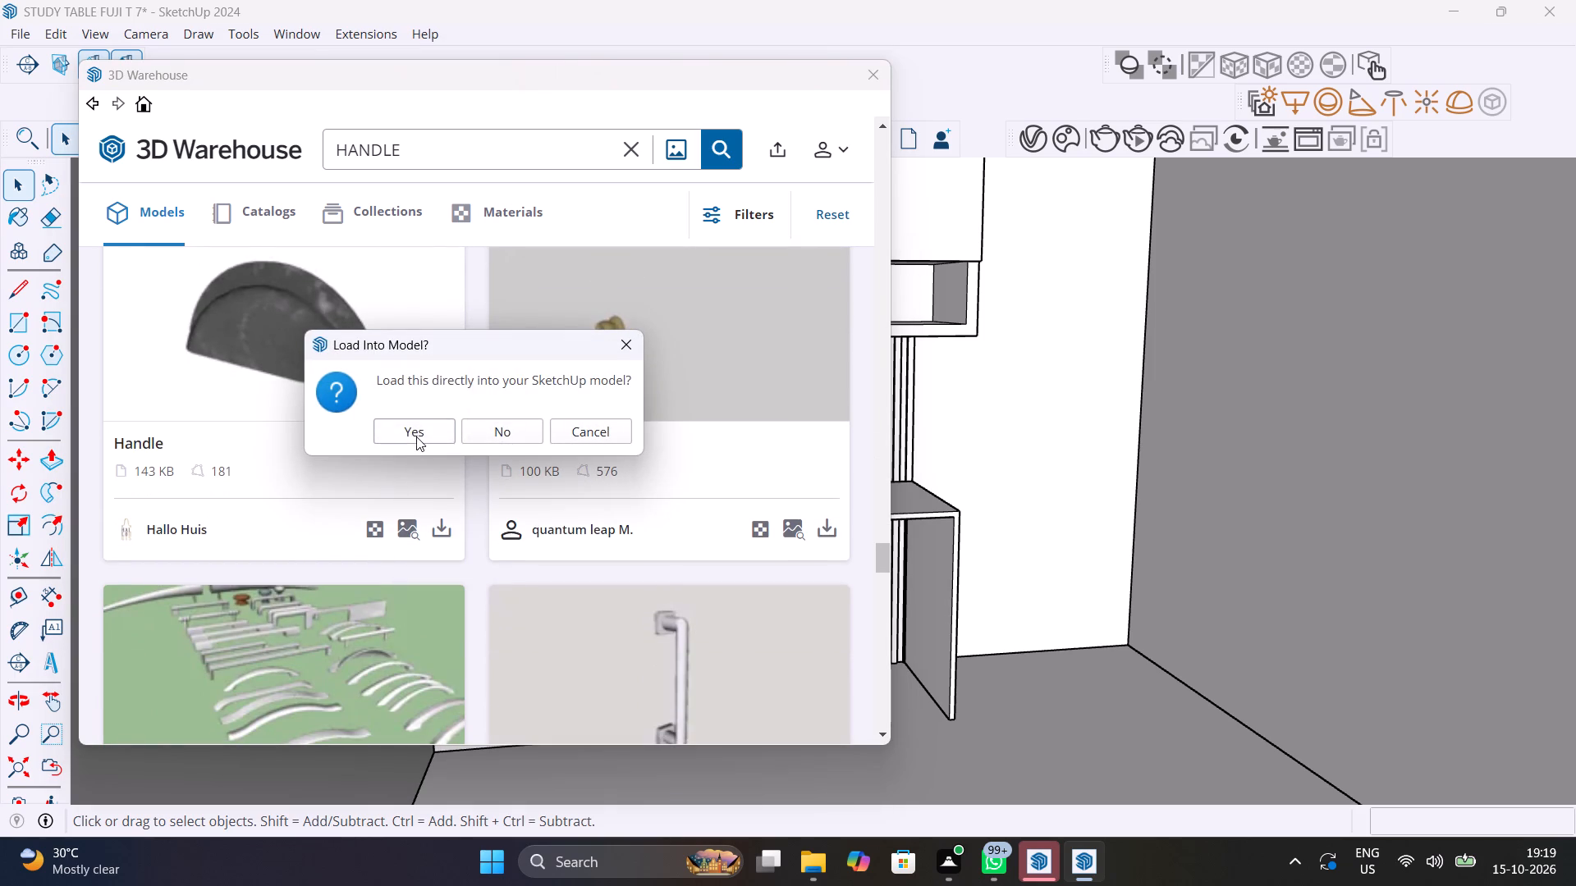
click(416, 436)
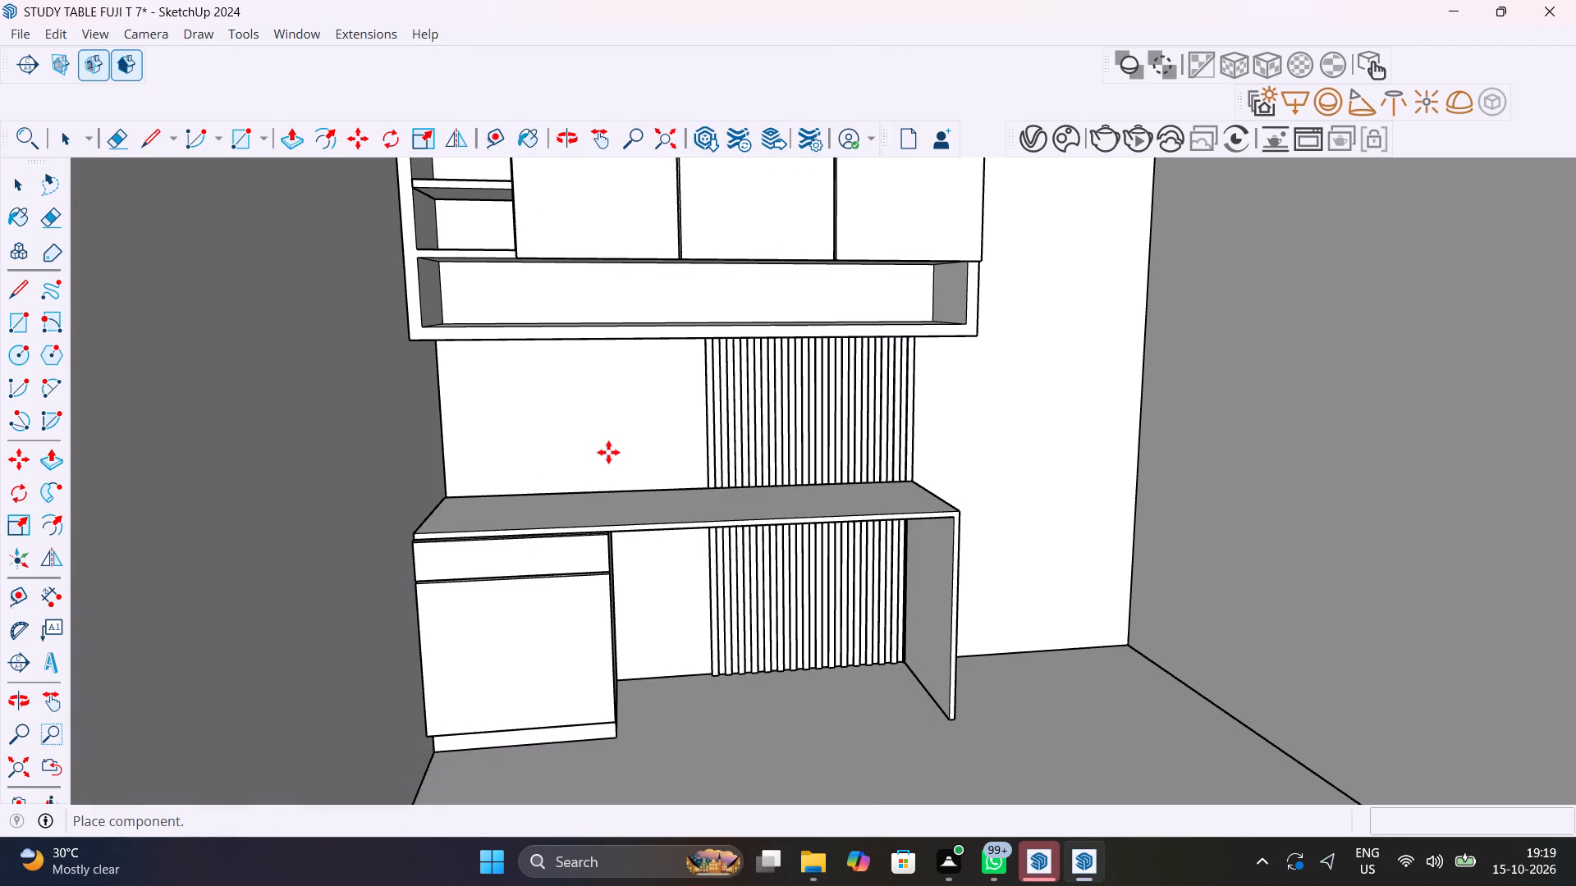
middle_drag(592, 532, 580, 505)
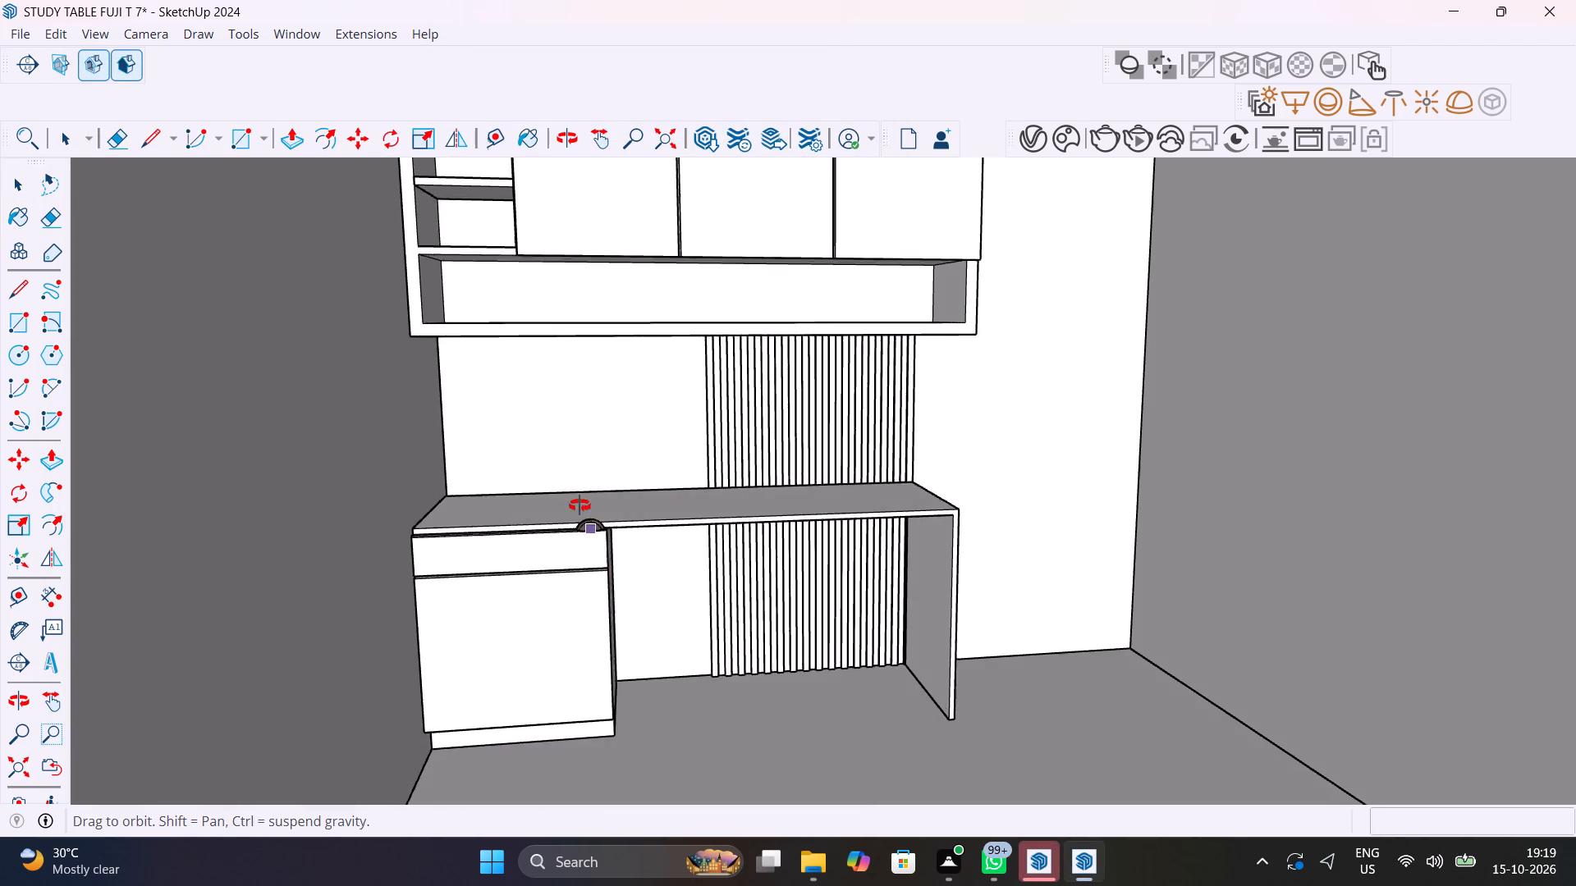
middle_drag(580, 505, 550, 415)
scroll(584, 606, up, 9)
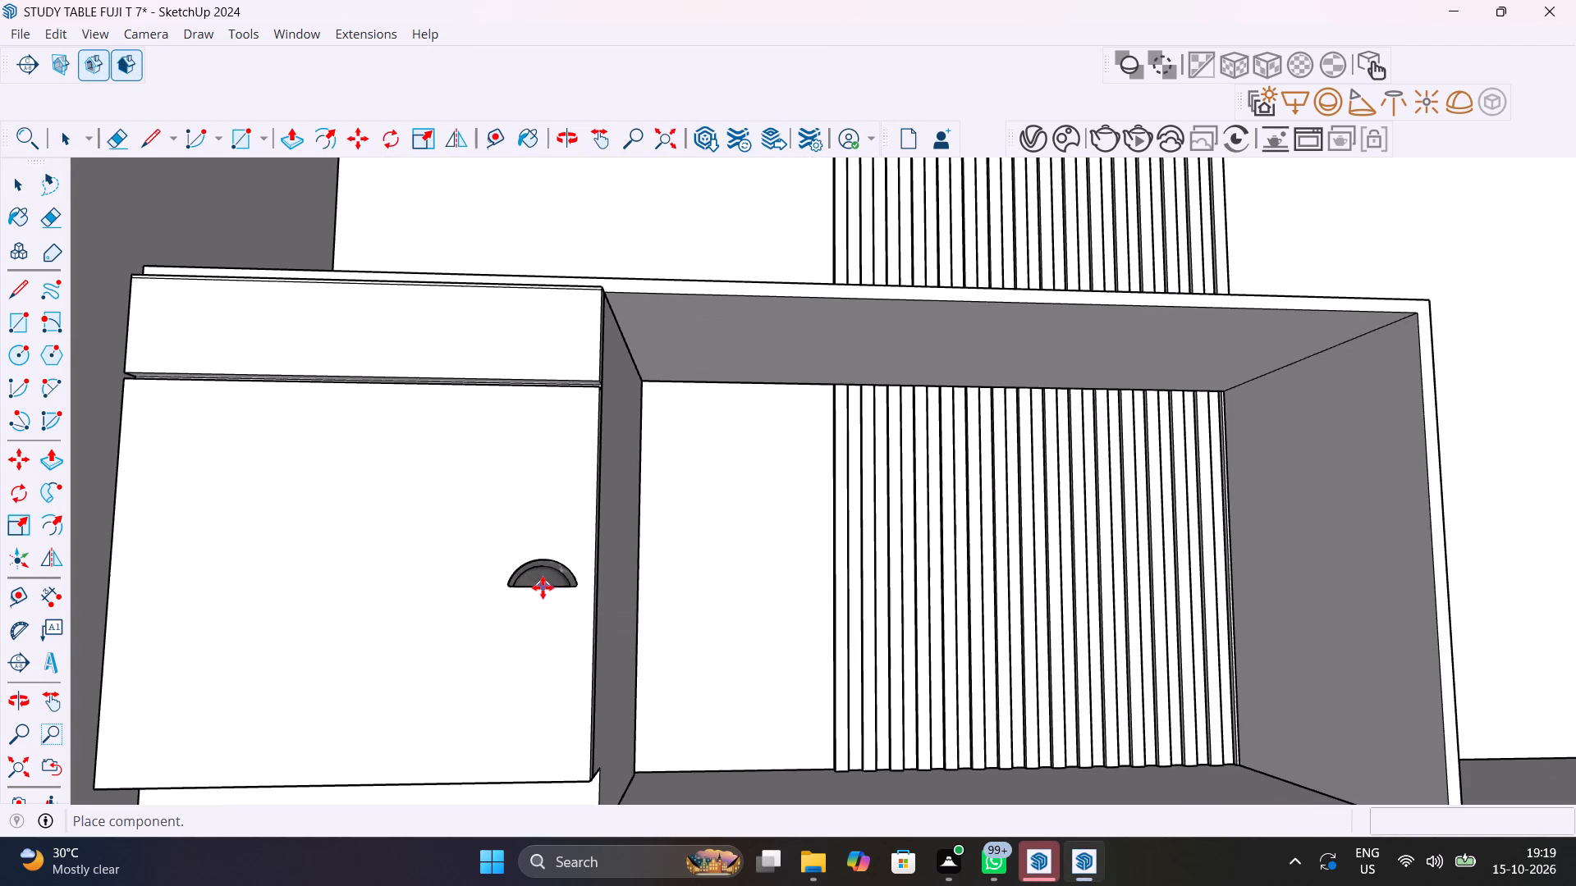
click(543, 587)
key(Escape)
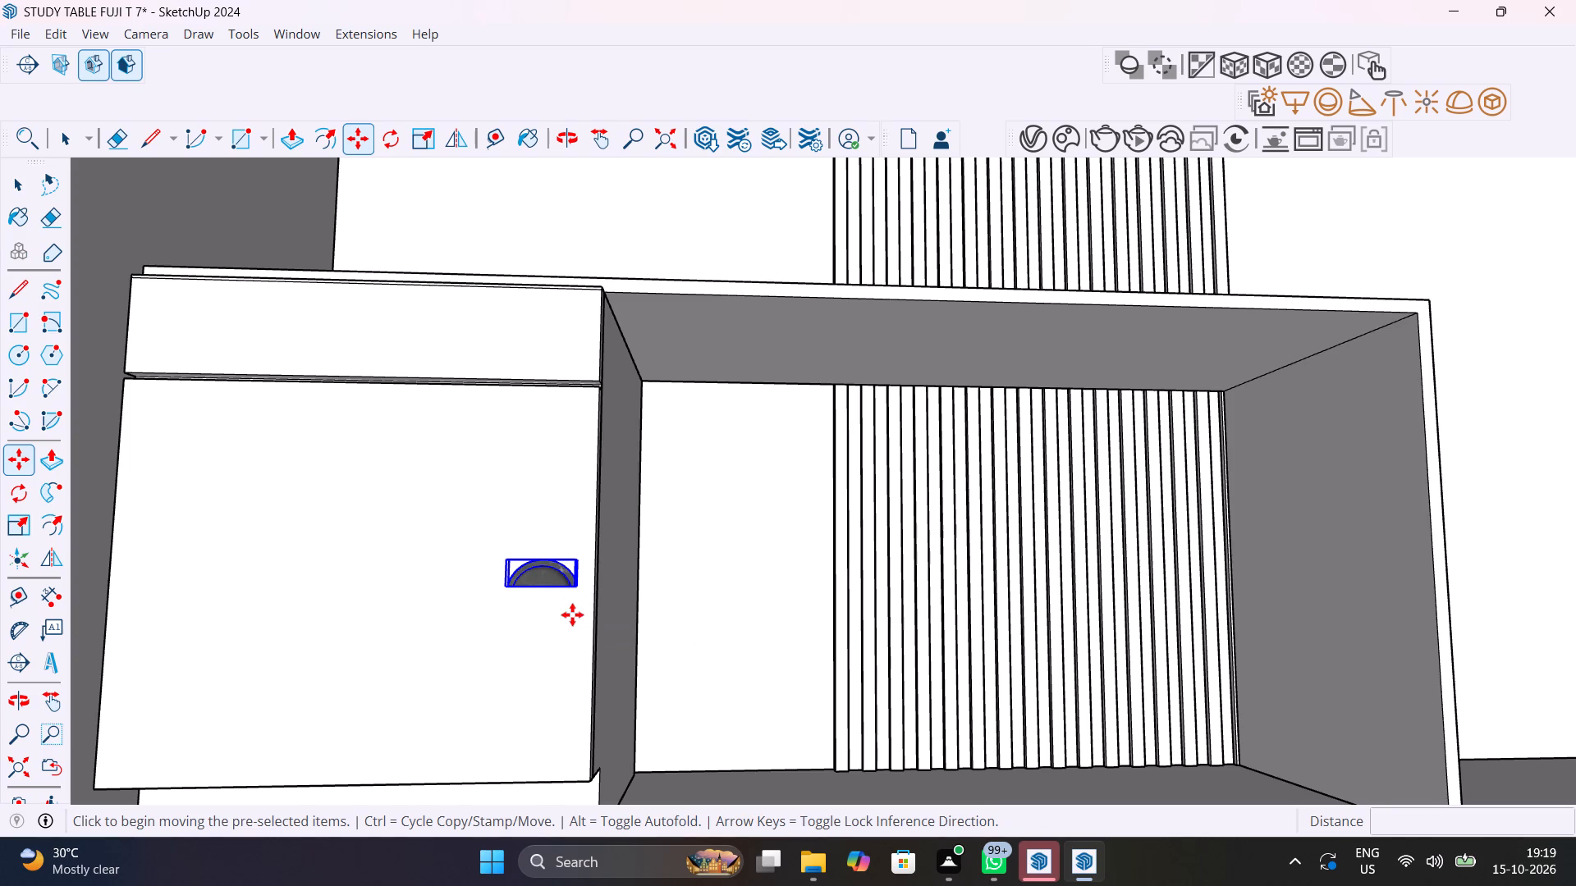
middle_drag(561, 604, 556, 765)
click(561, 716)
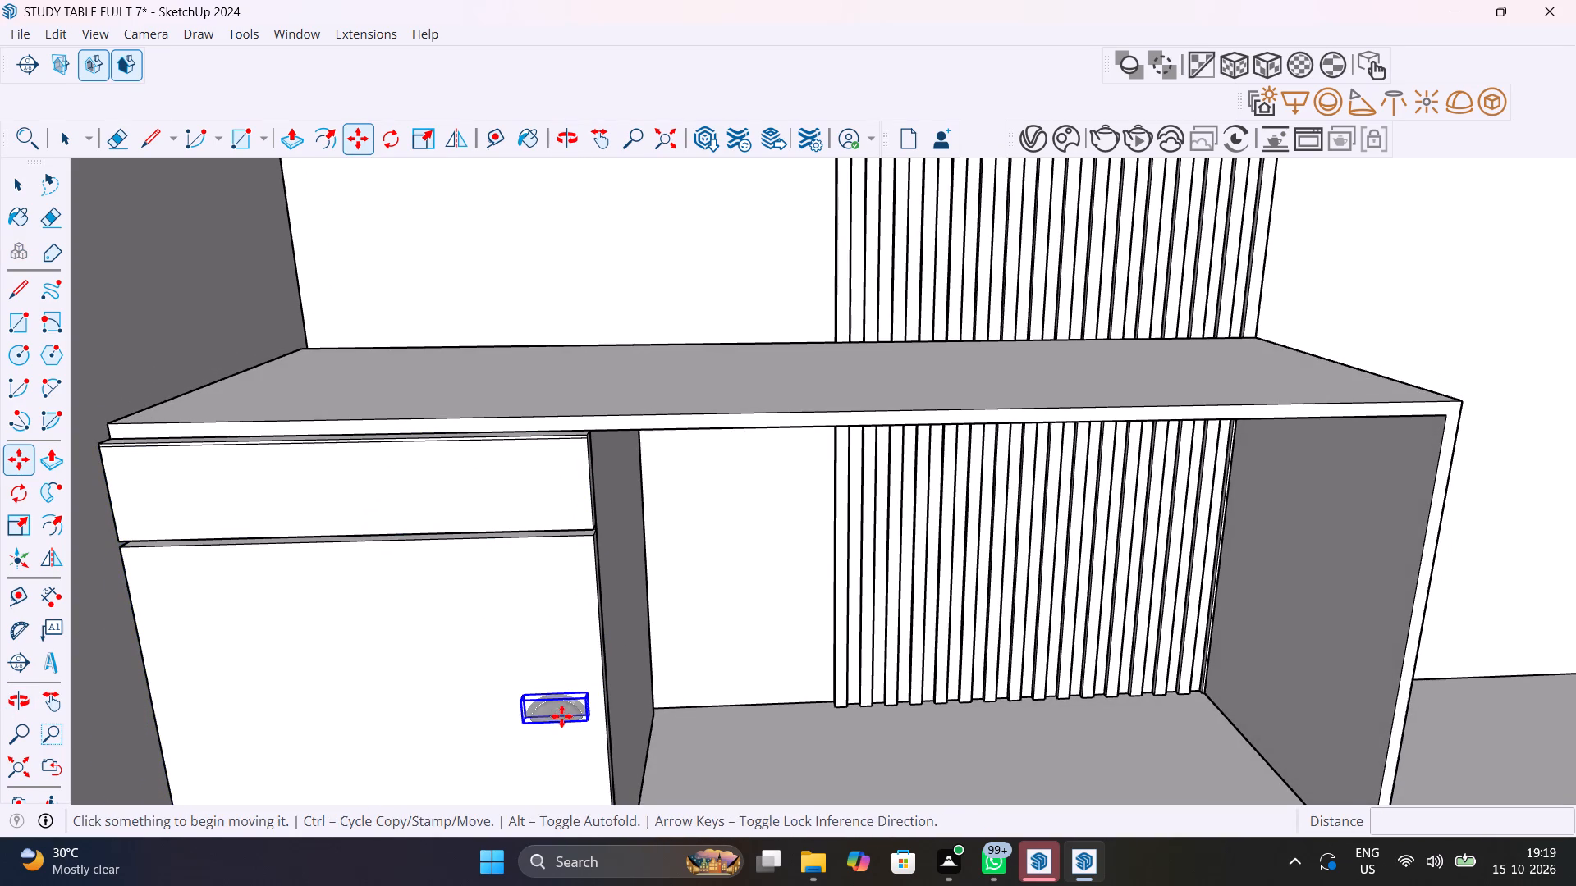
click(571, 742)
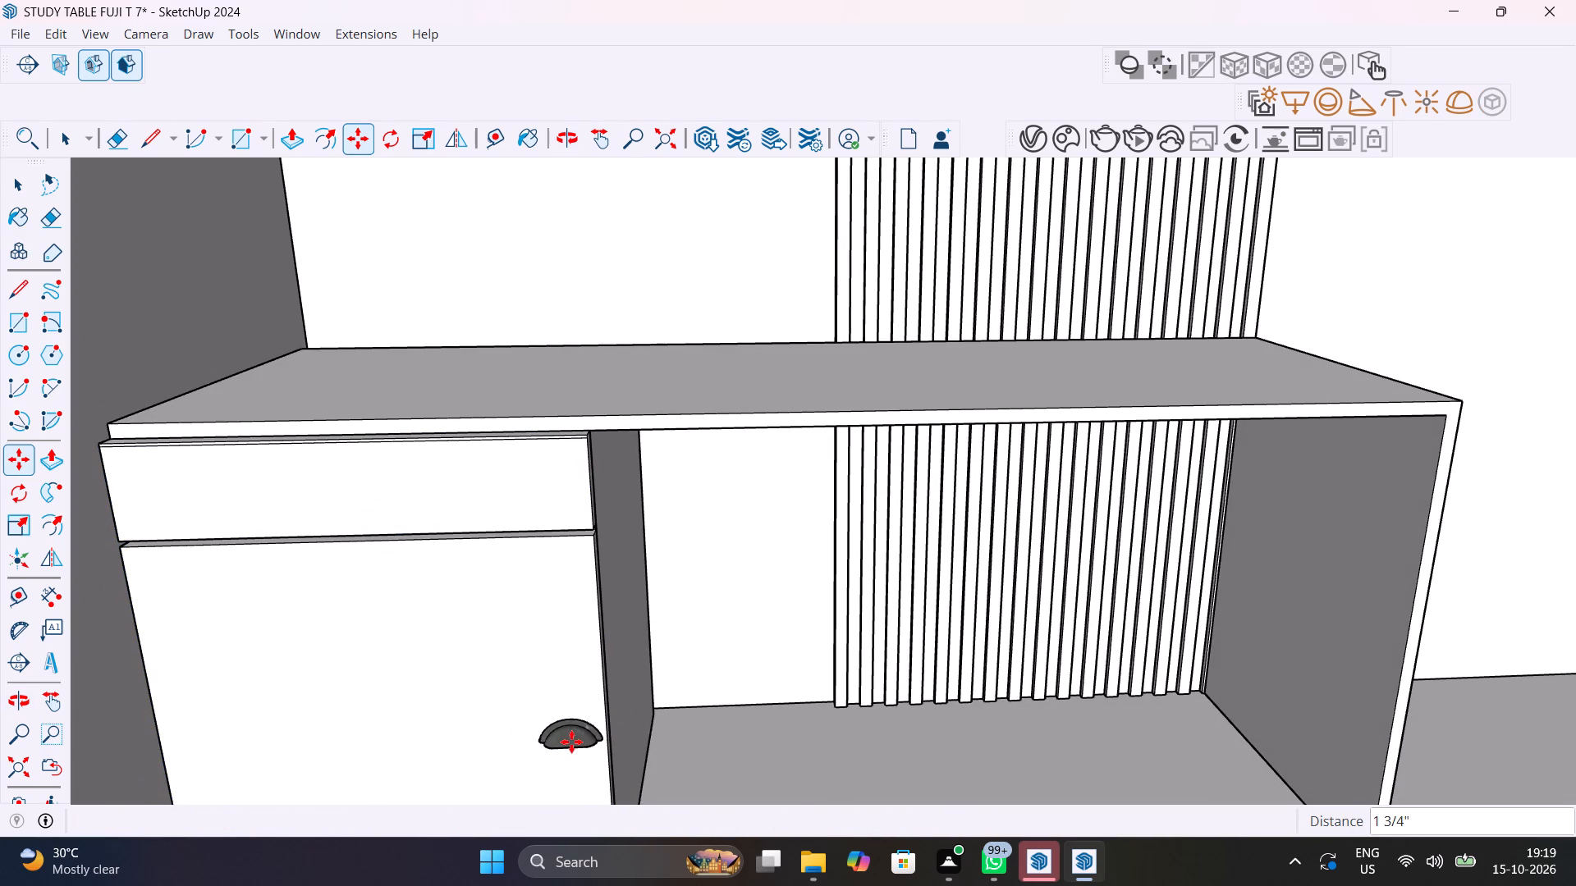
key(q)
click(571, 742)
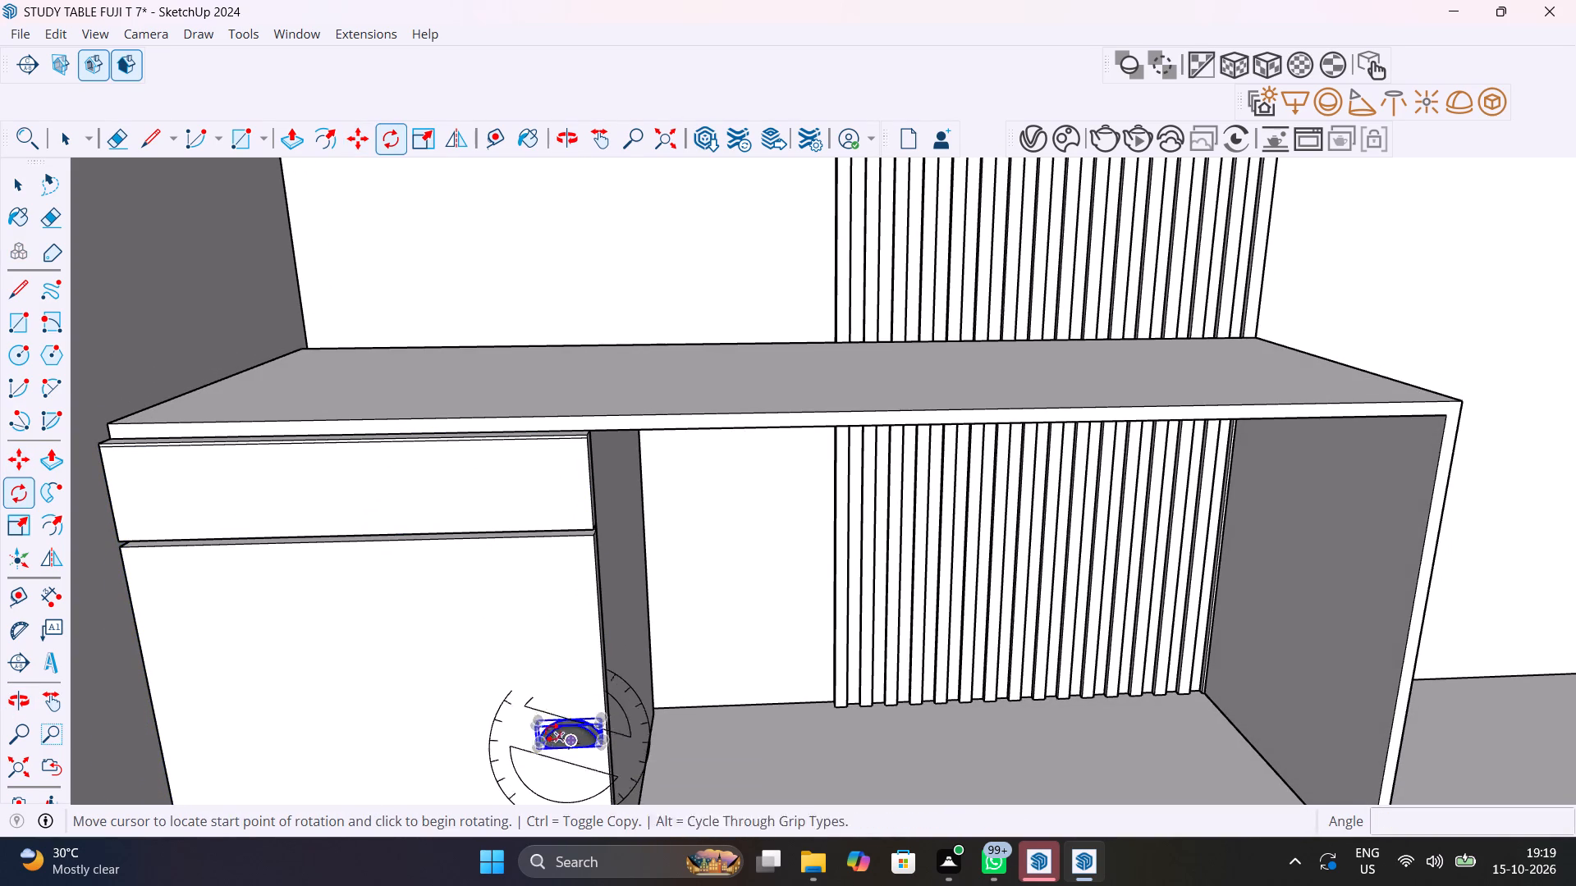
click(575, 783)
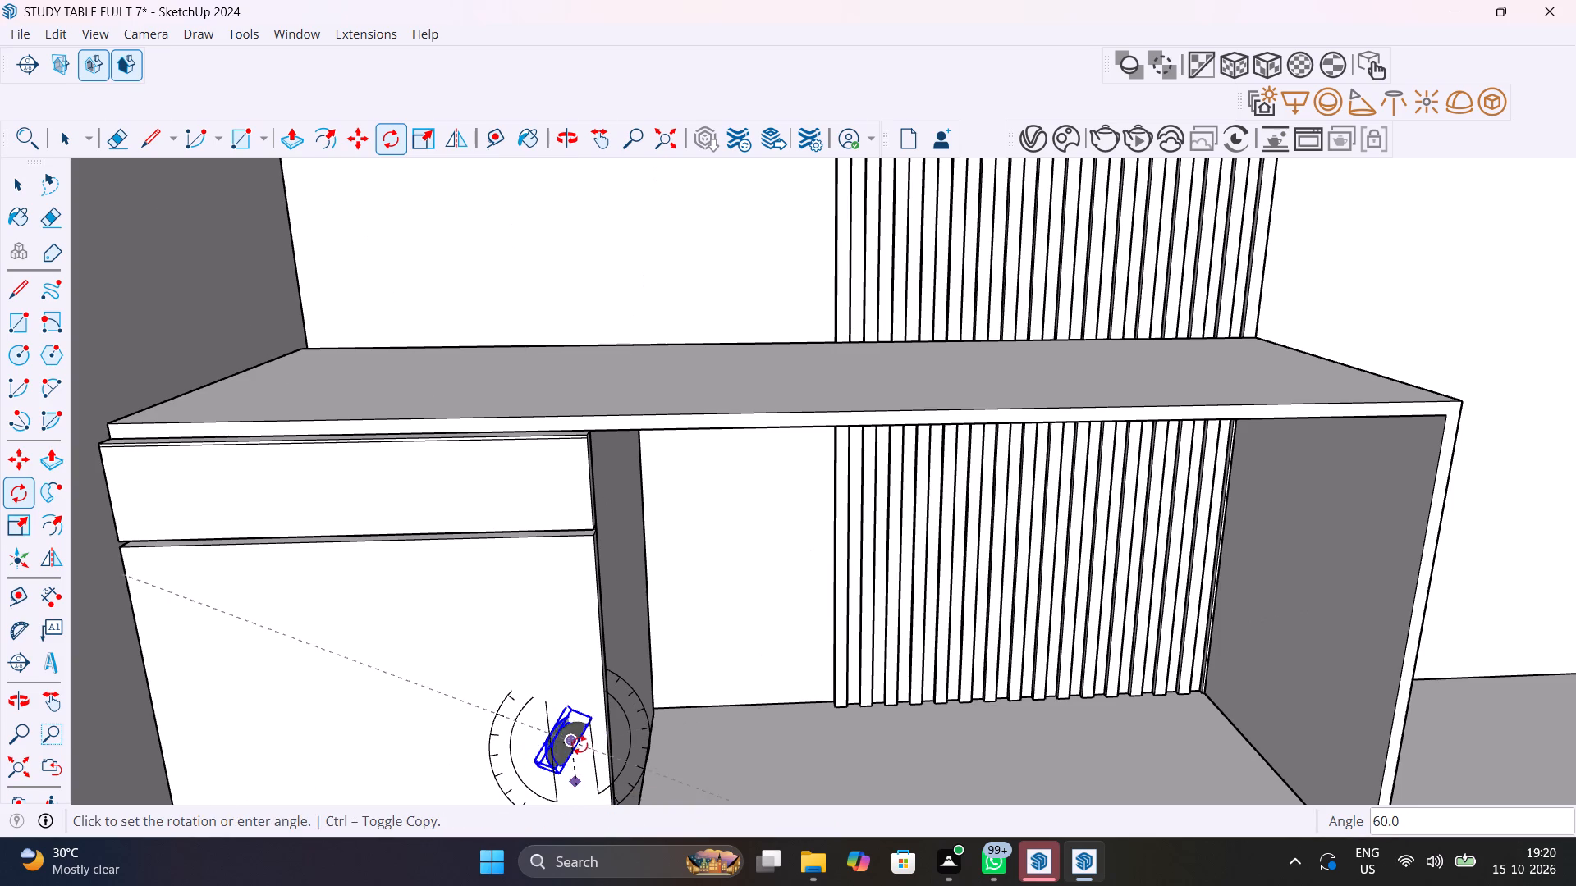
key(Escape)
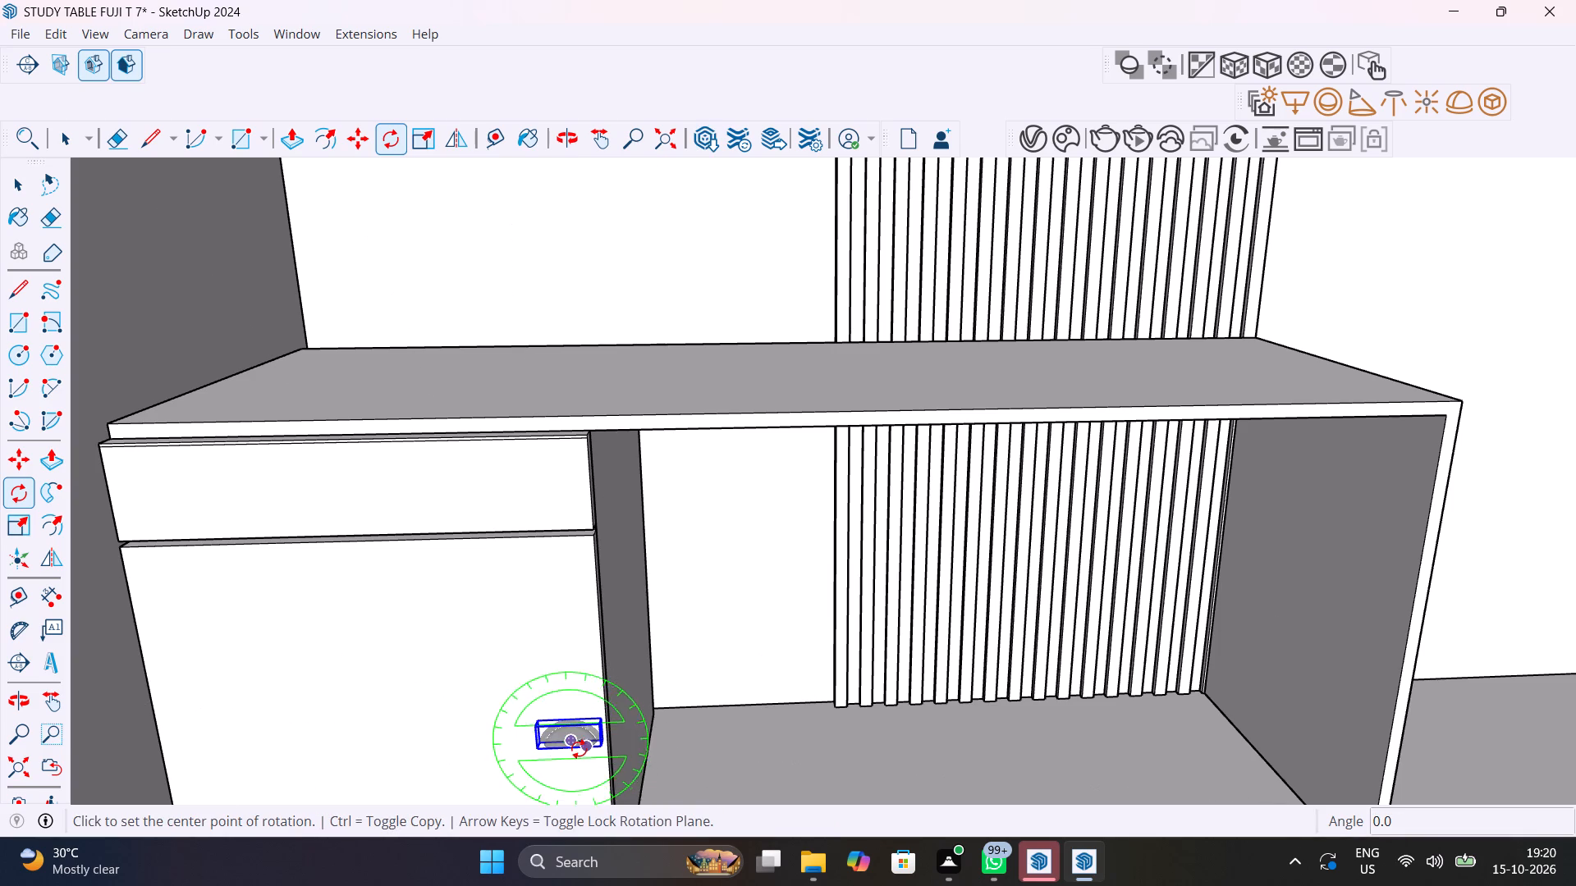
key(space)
Move the handle about 19' 5 5/8" off the cabinet door to the open ground outside the room.
text(M)
click(579, 747)
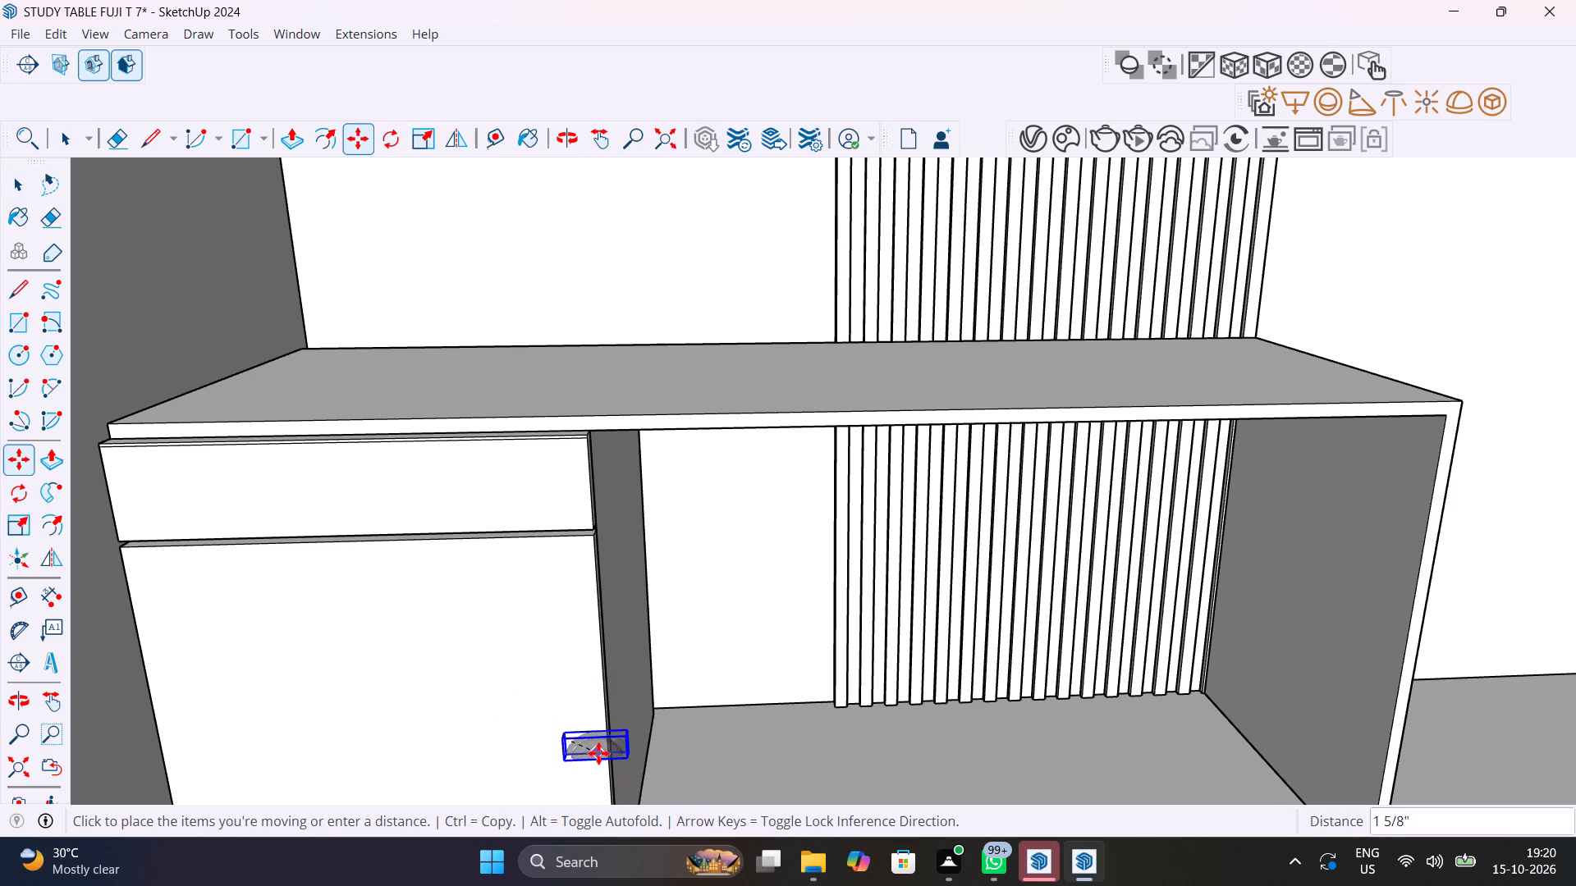
scroll(598, 753, down, 18)
middle_drag(621, 683, 685, 593)
scroll(656, 592, down, 1)
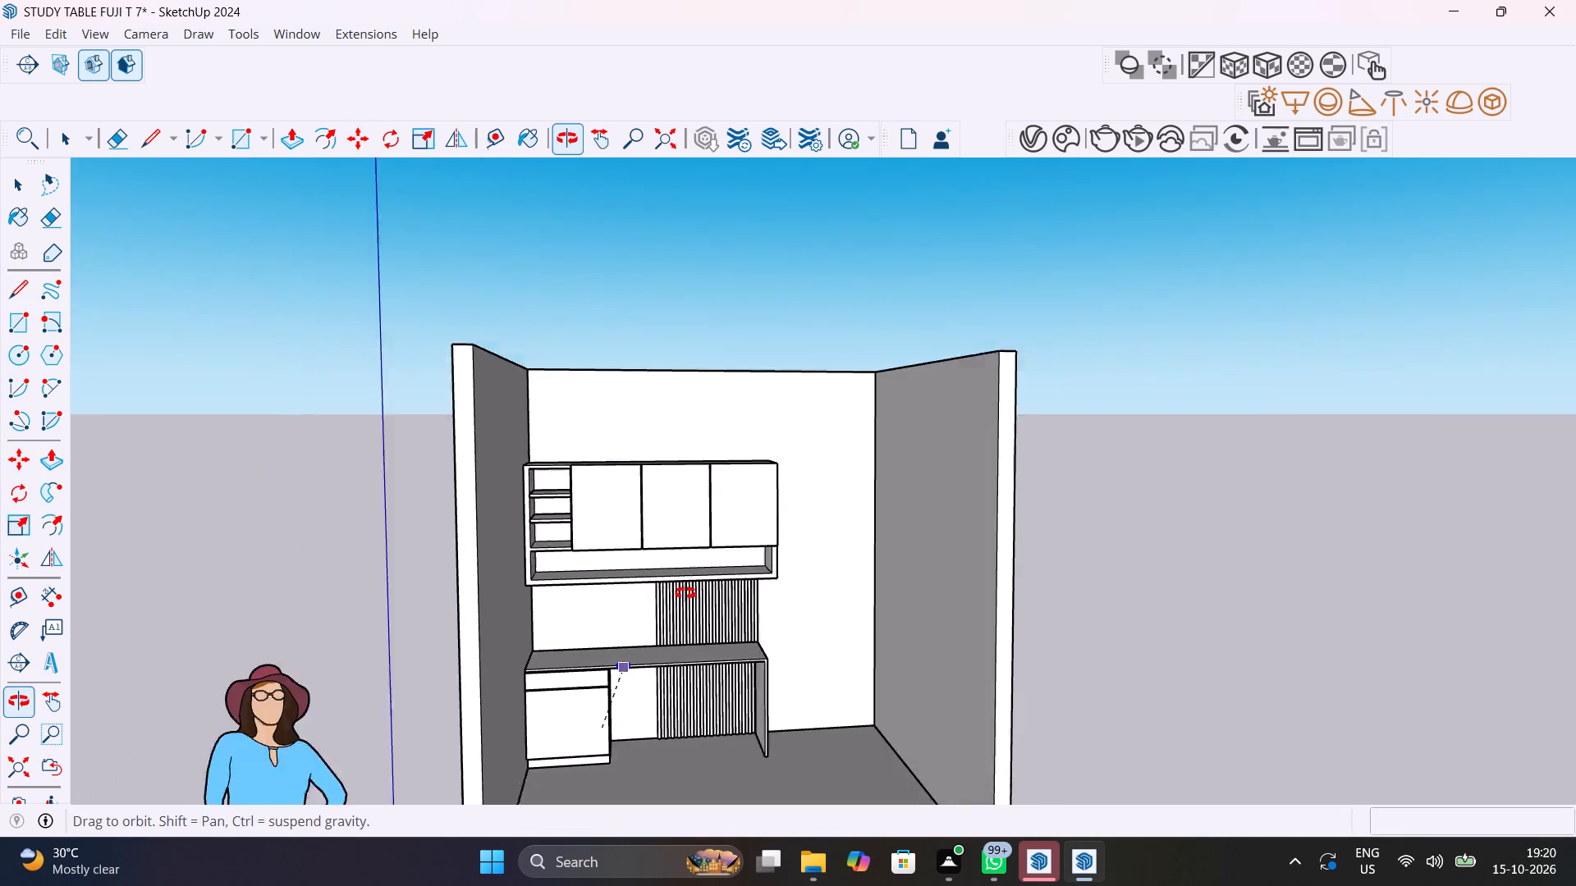
middle_drag(685, 593, 705, 598)
scroll(879, 724, up, 7)
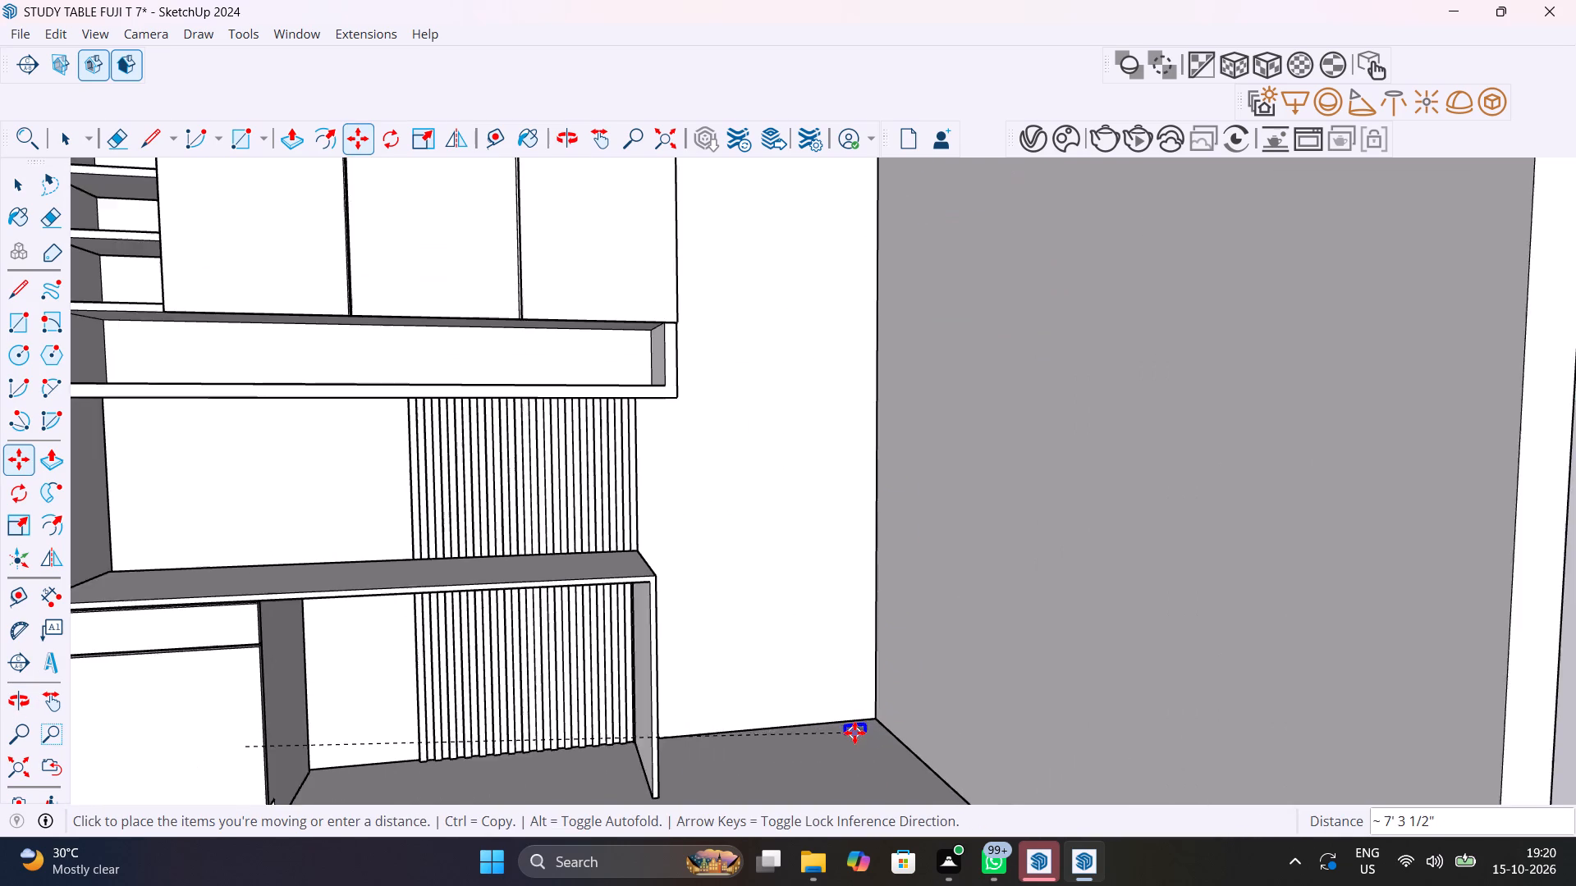
scroll(853, 748, up, 14)
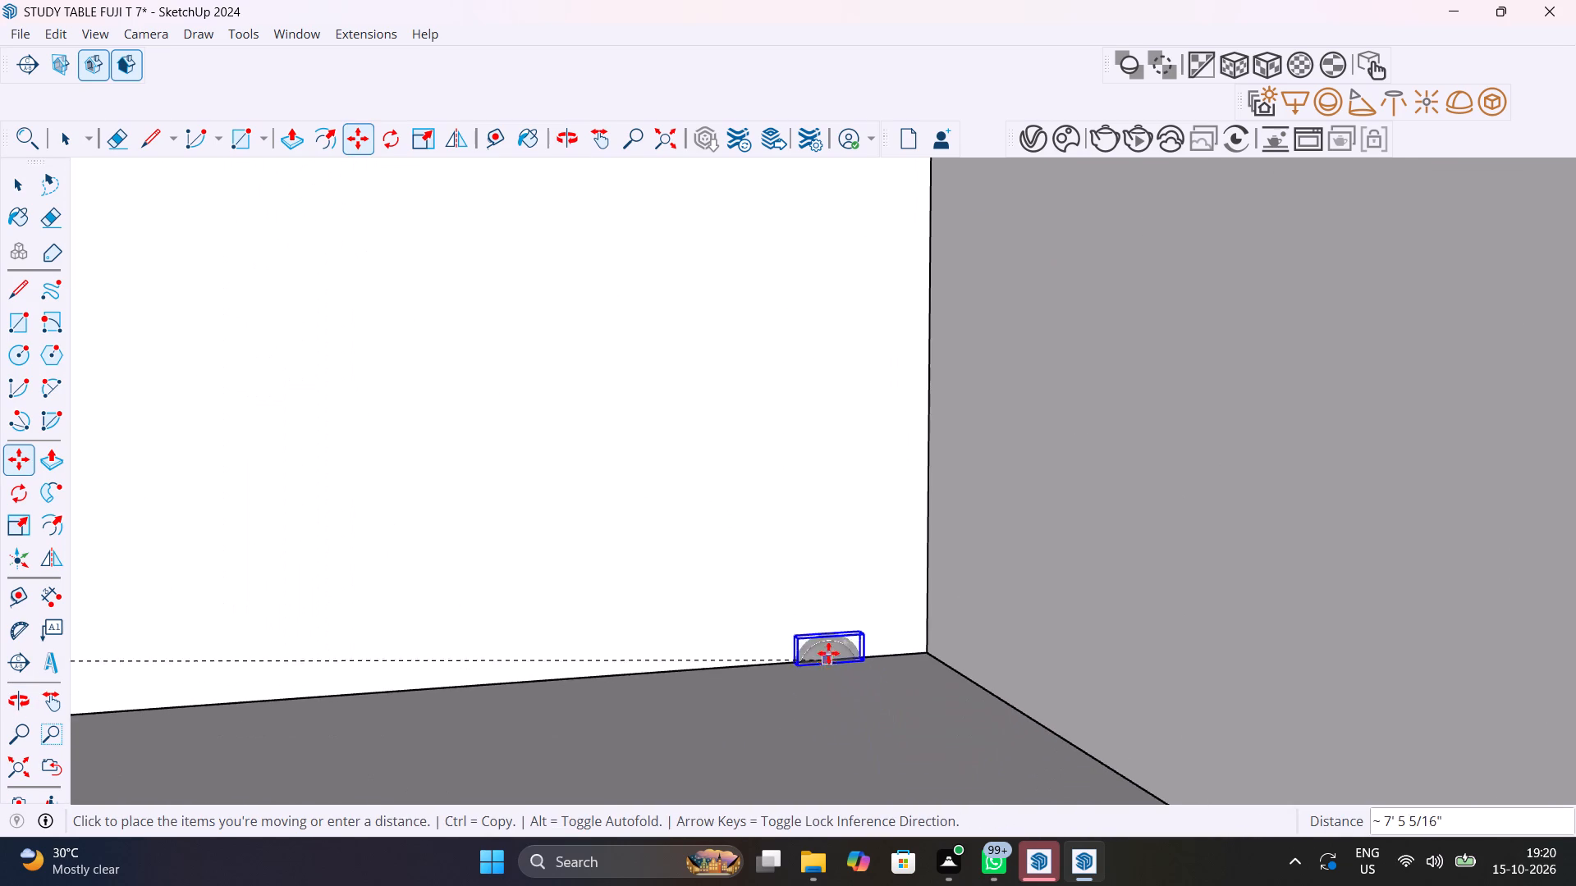
scroll(828, 646, down, 9)
scroll(771, 497, down, 11)
scroll(793, 616, down, 3)
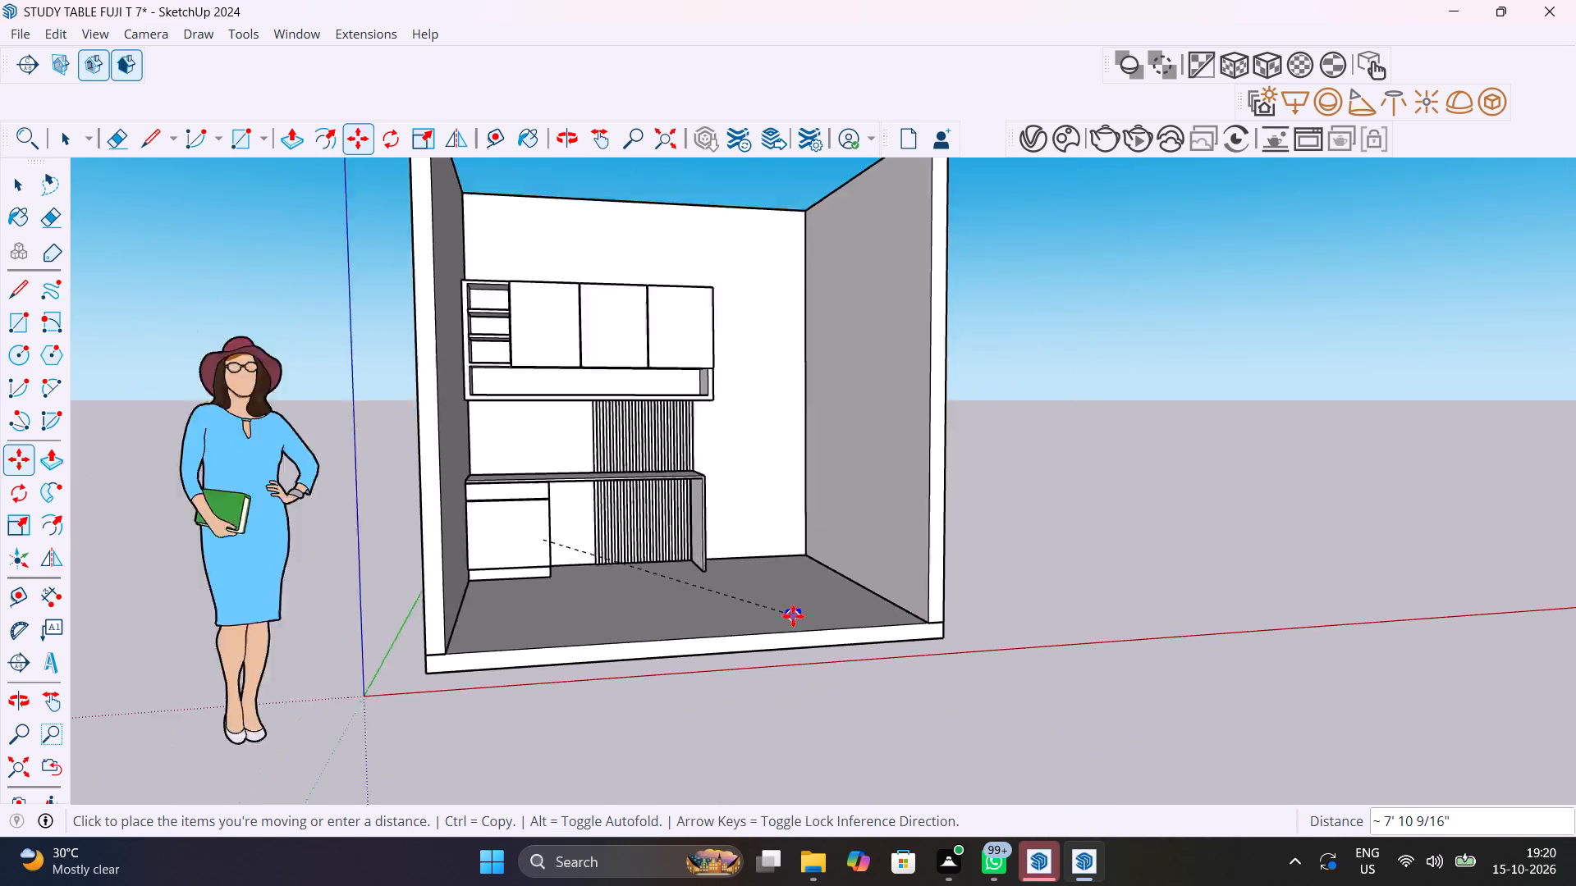
scroll(793, 616, down, 4)
click(926, 677)
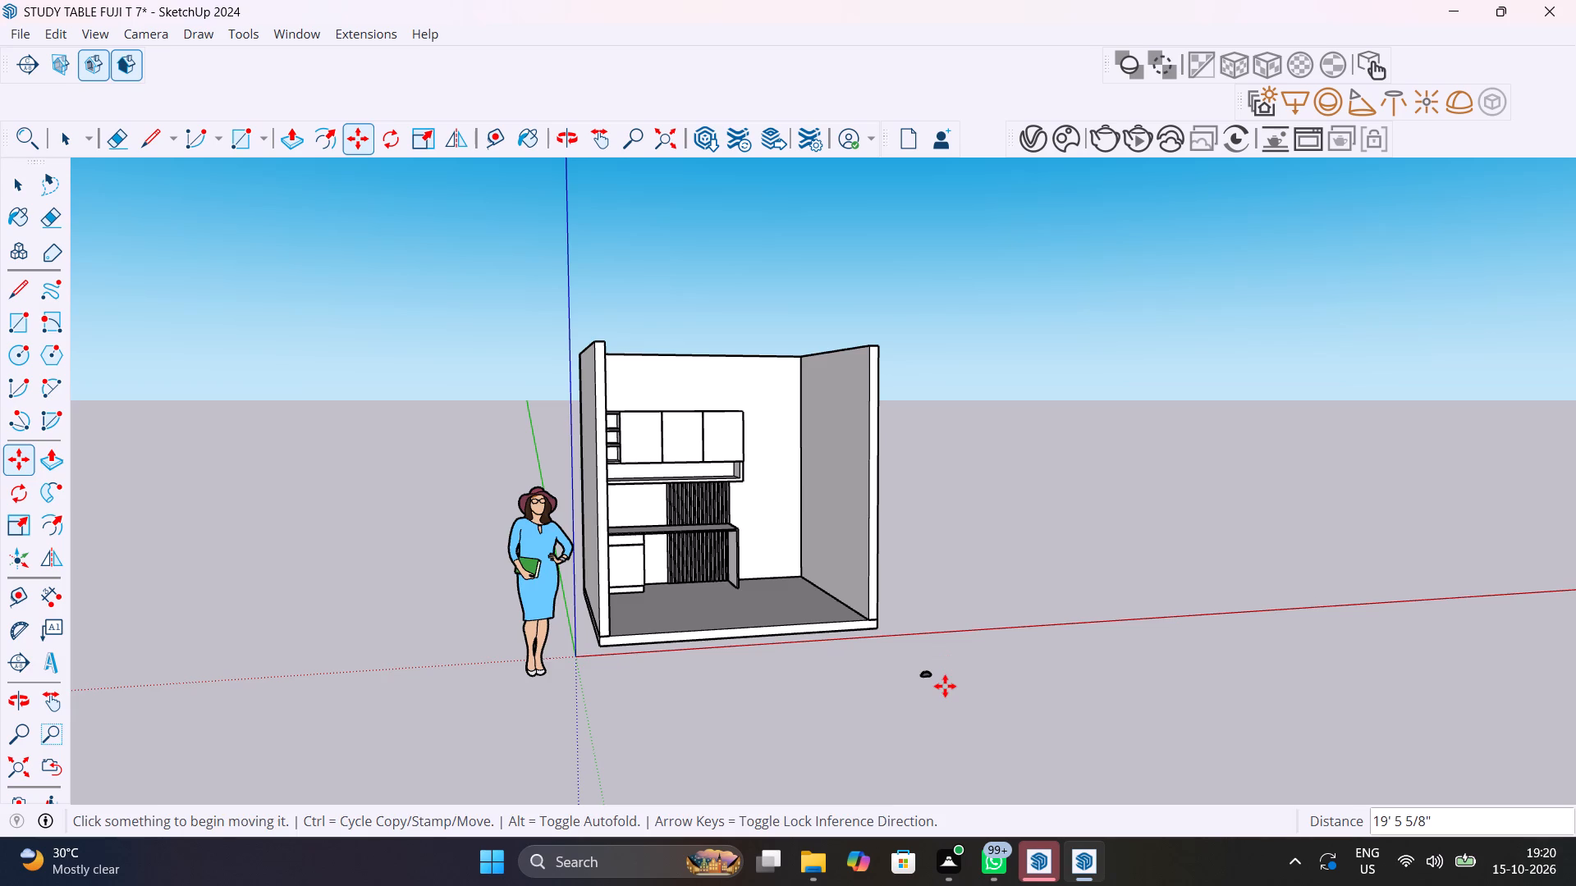
key(space)
Rotate the handle 90 degrees about the green axis so its straight edge stands vertical.
scroll(895, 689, up, 14)
middle_drag(978, 686, 1124, 728)
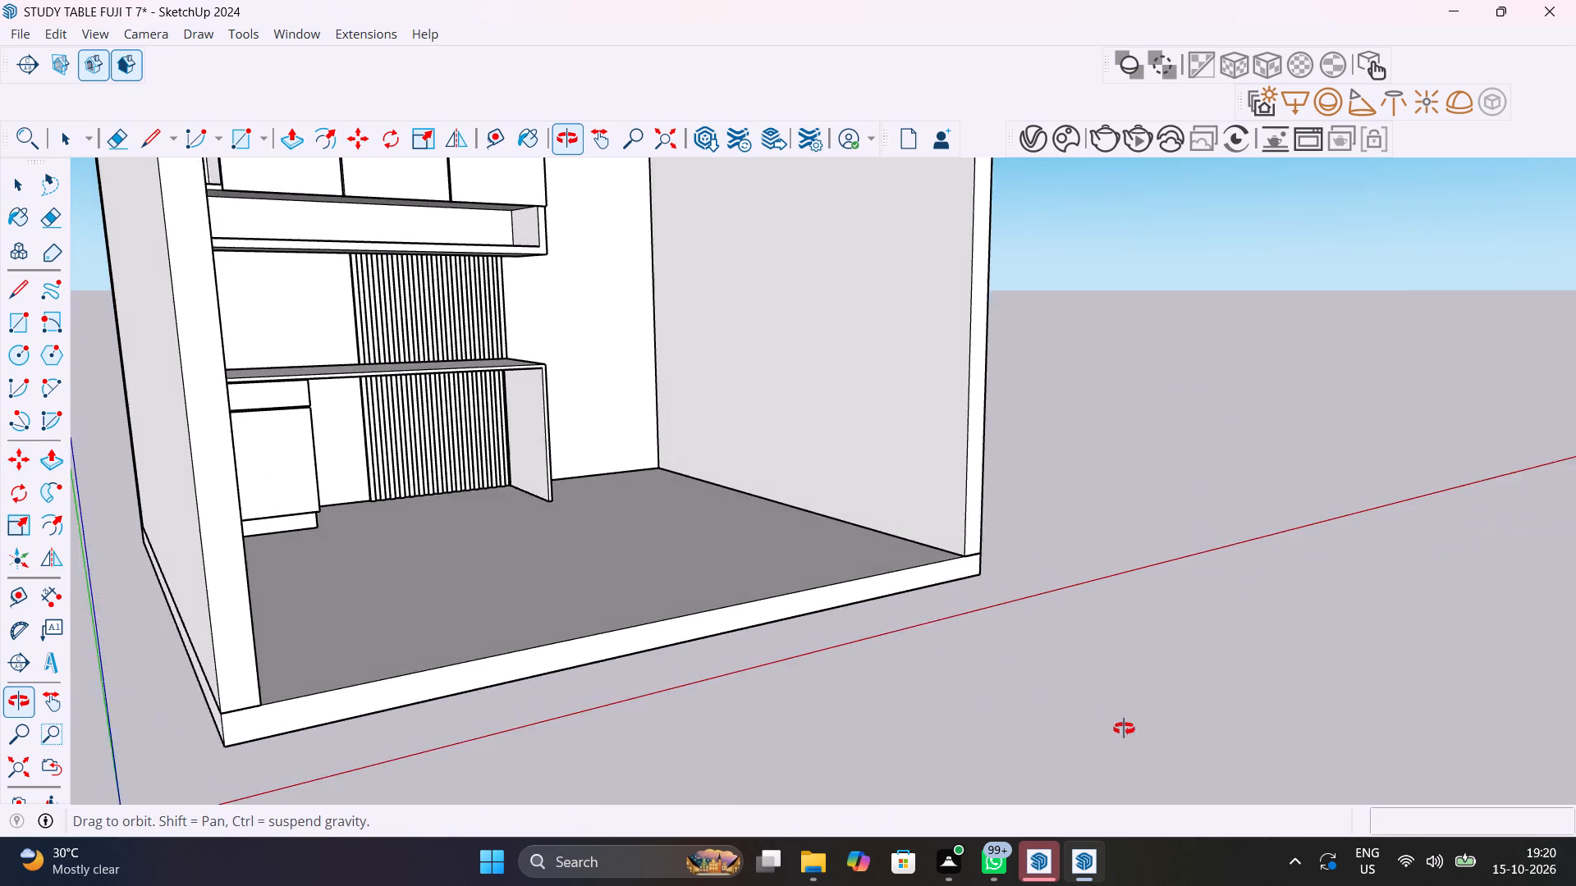
middle_drag(1124, 728, 600, 653)
scroll(604, 650, down, 4)
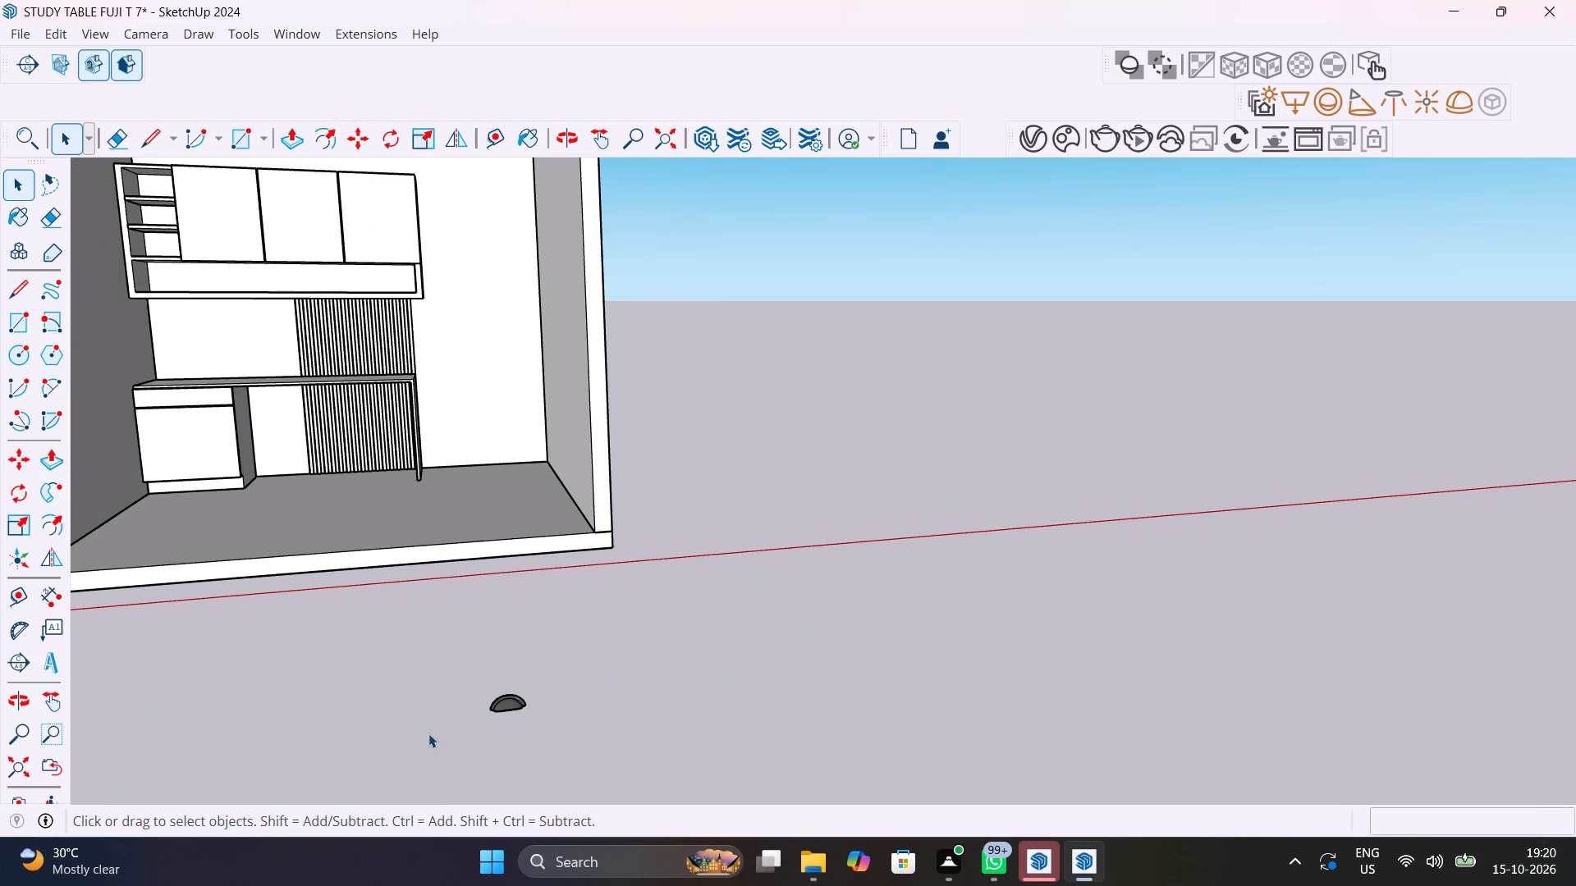
scroll(448, 722, up, 8)
middle_click(578, 712)
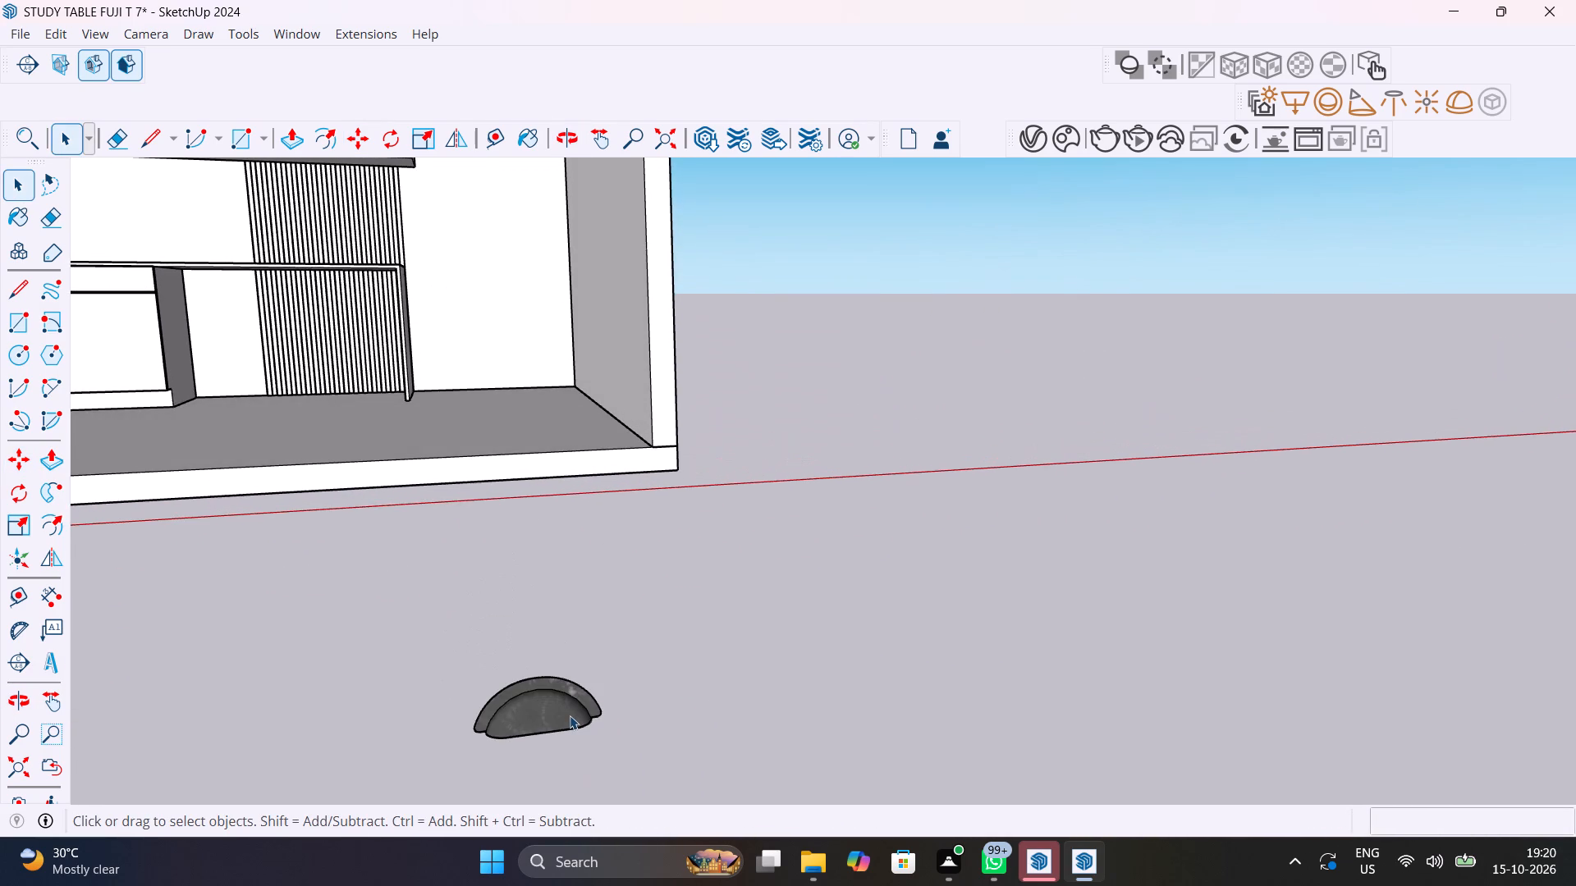
scroll(570, 715, down, 2)
click(570, 715)
key(q)
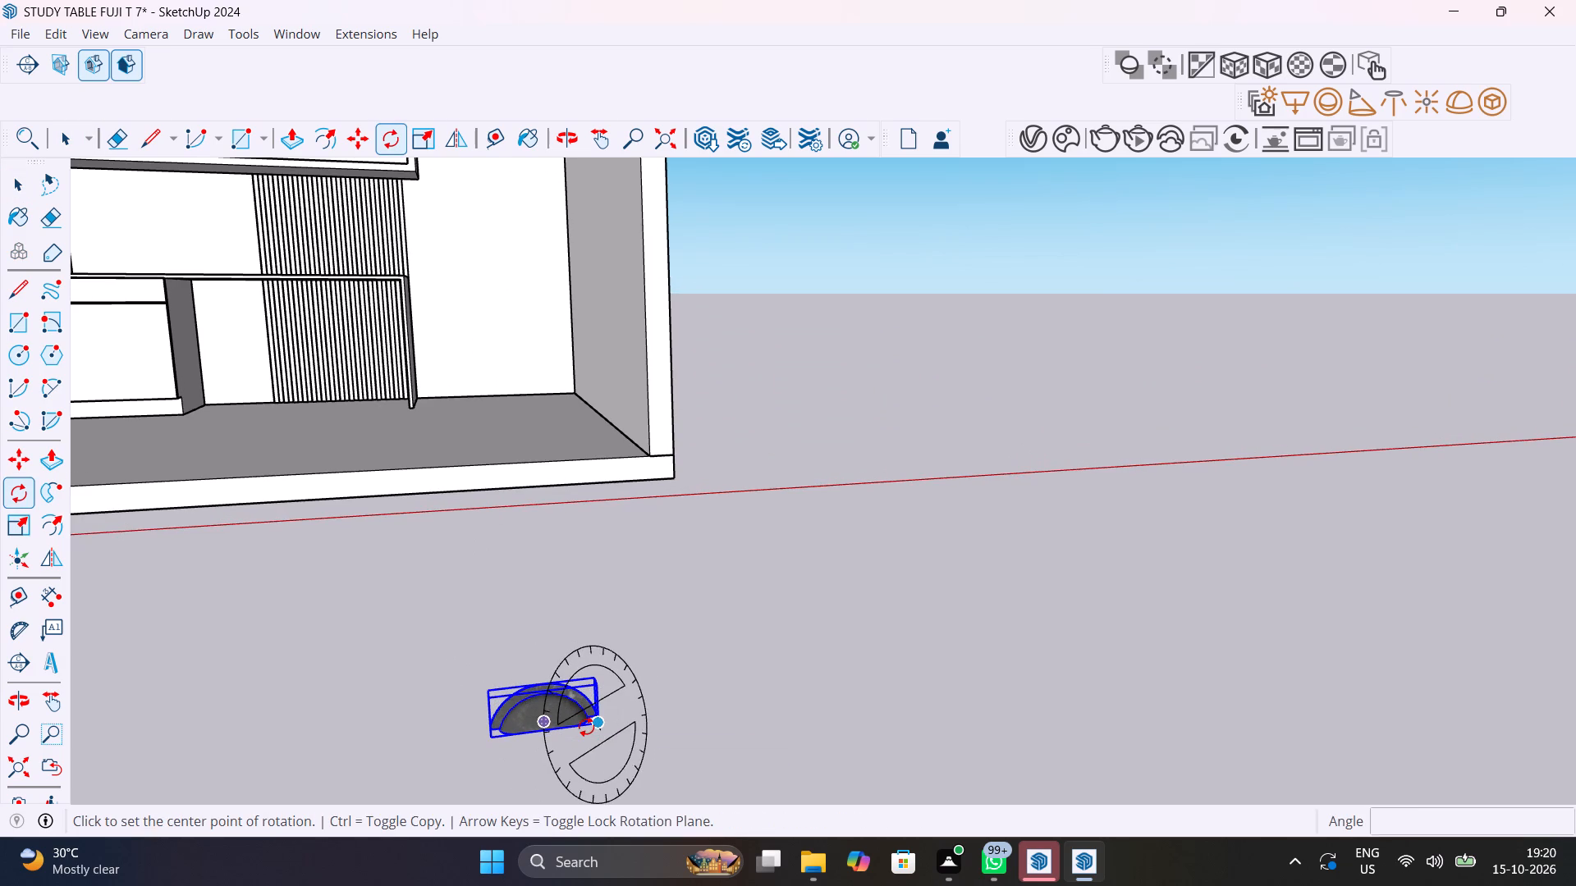
key(Up)
key(Left)
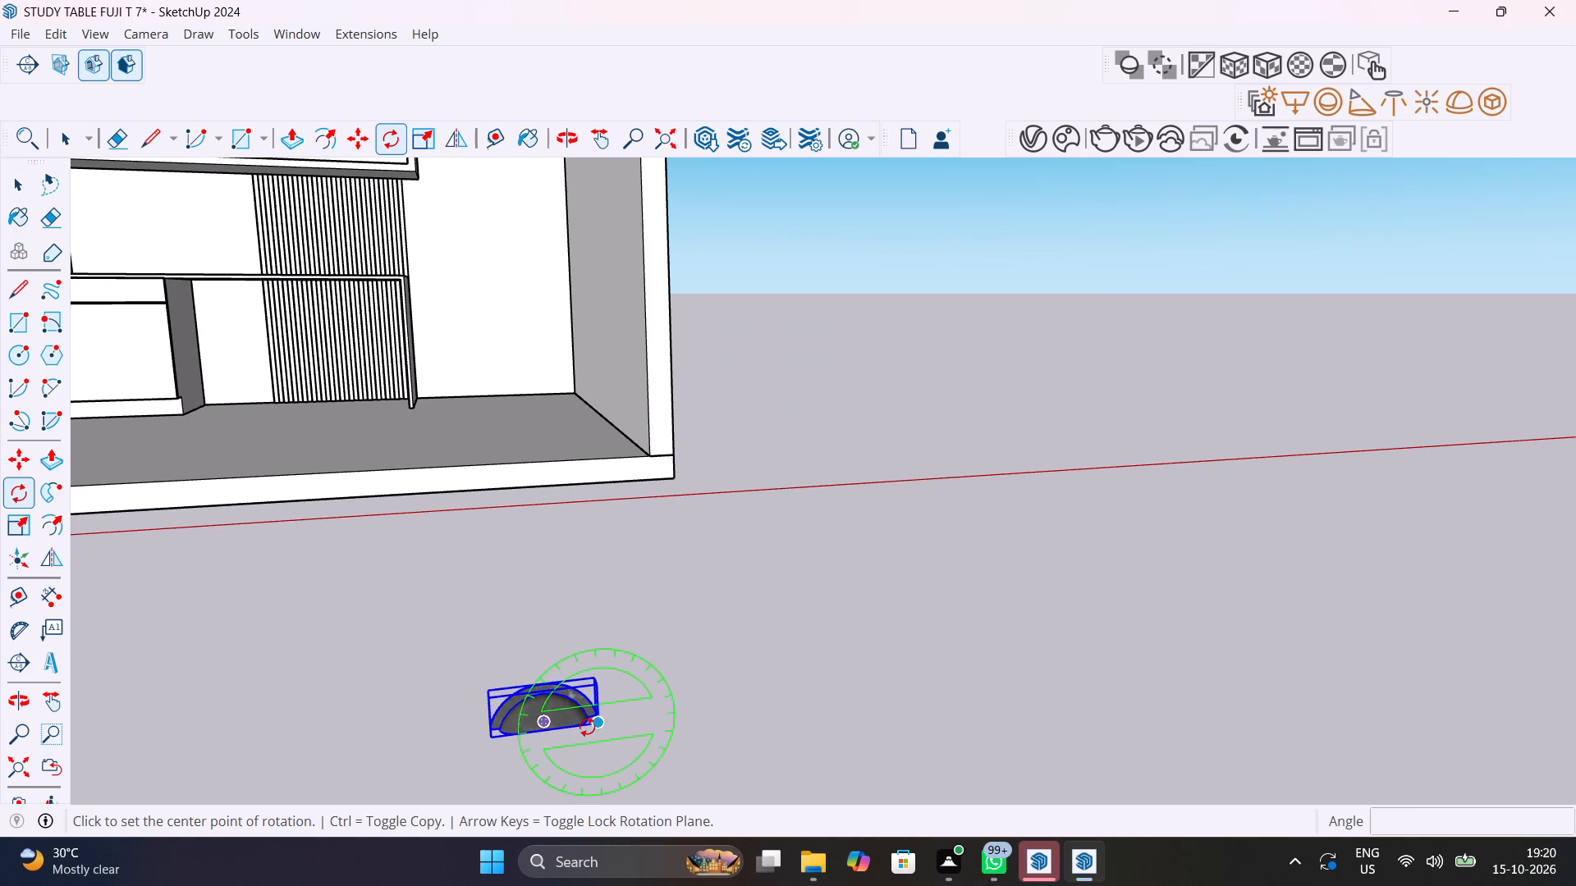
click(588, 727)
click(536, 688)
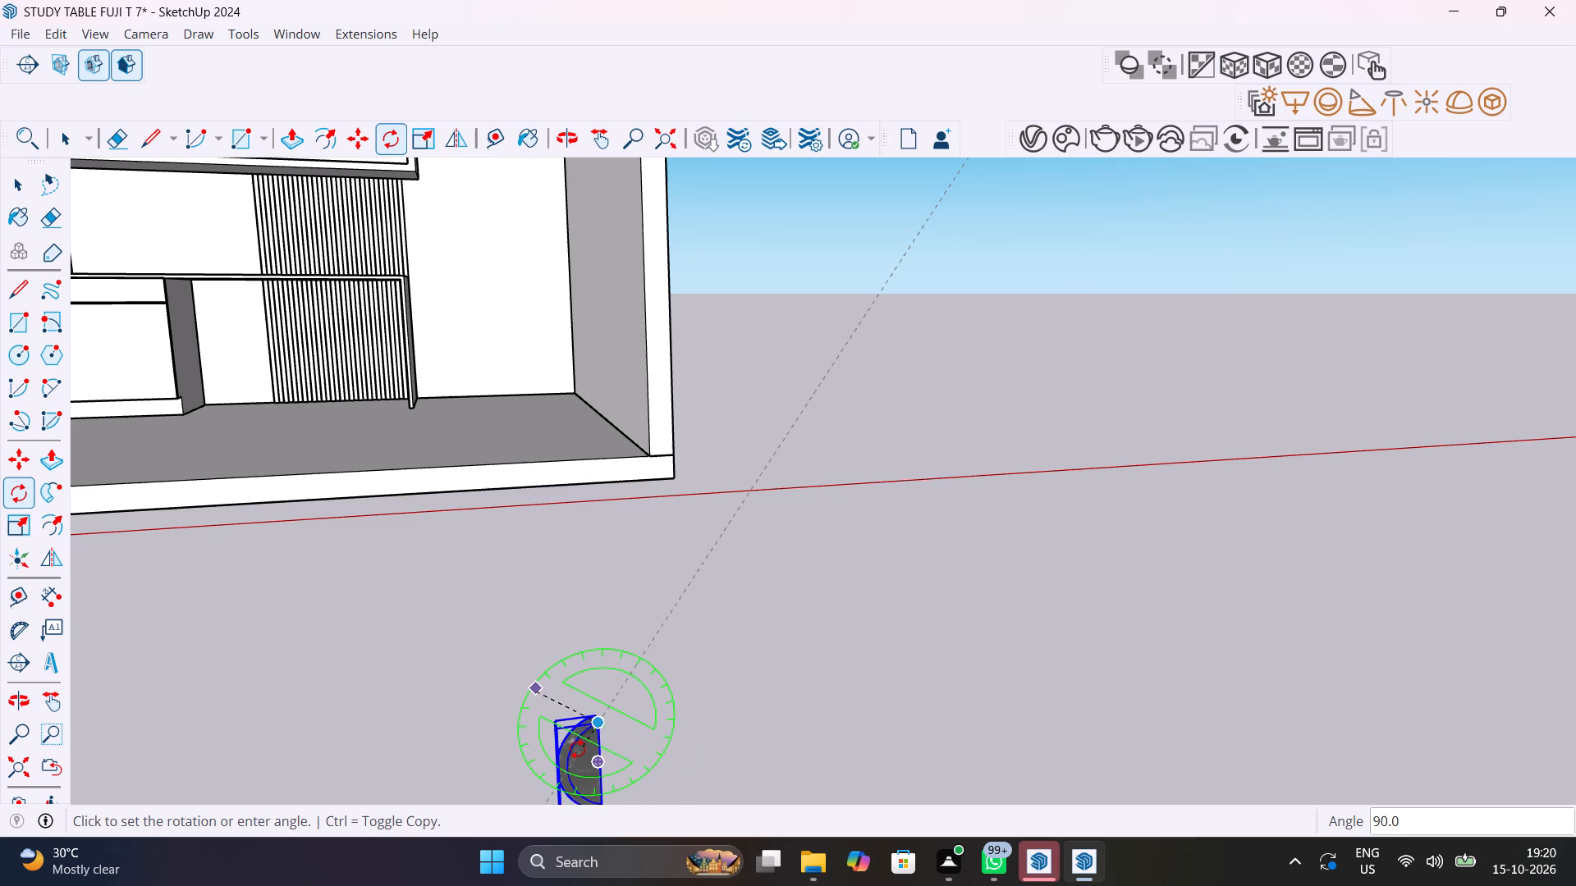
text(90)
key(Return)
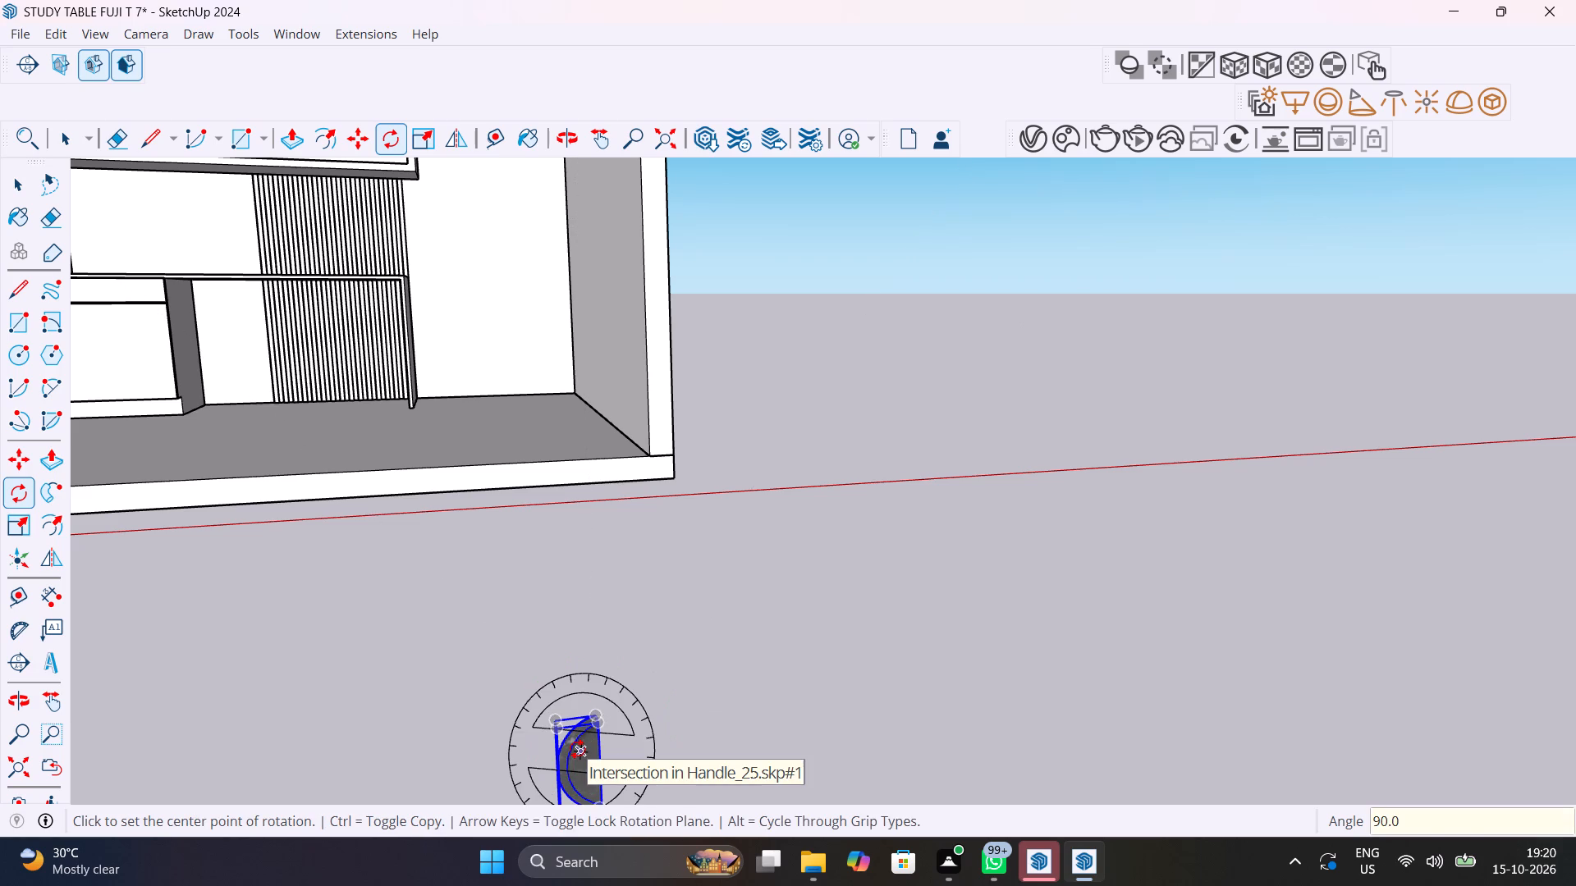
key(space)
click(705, 724)
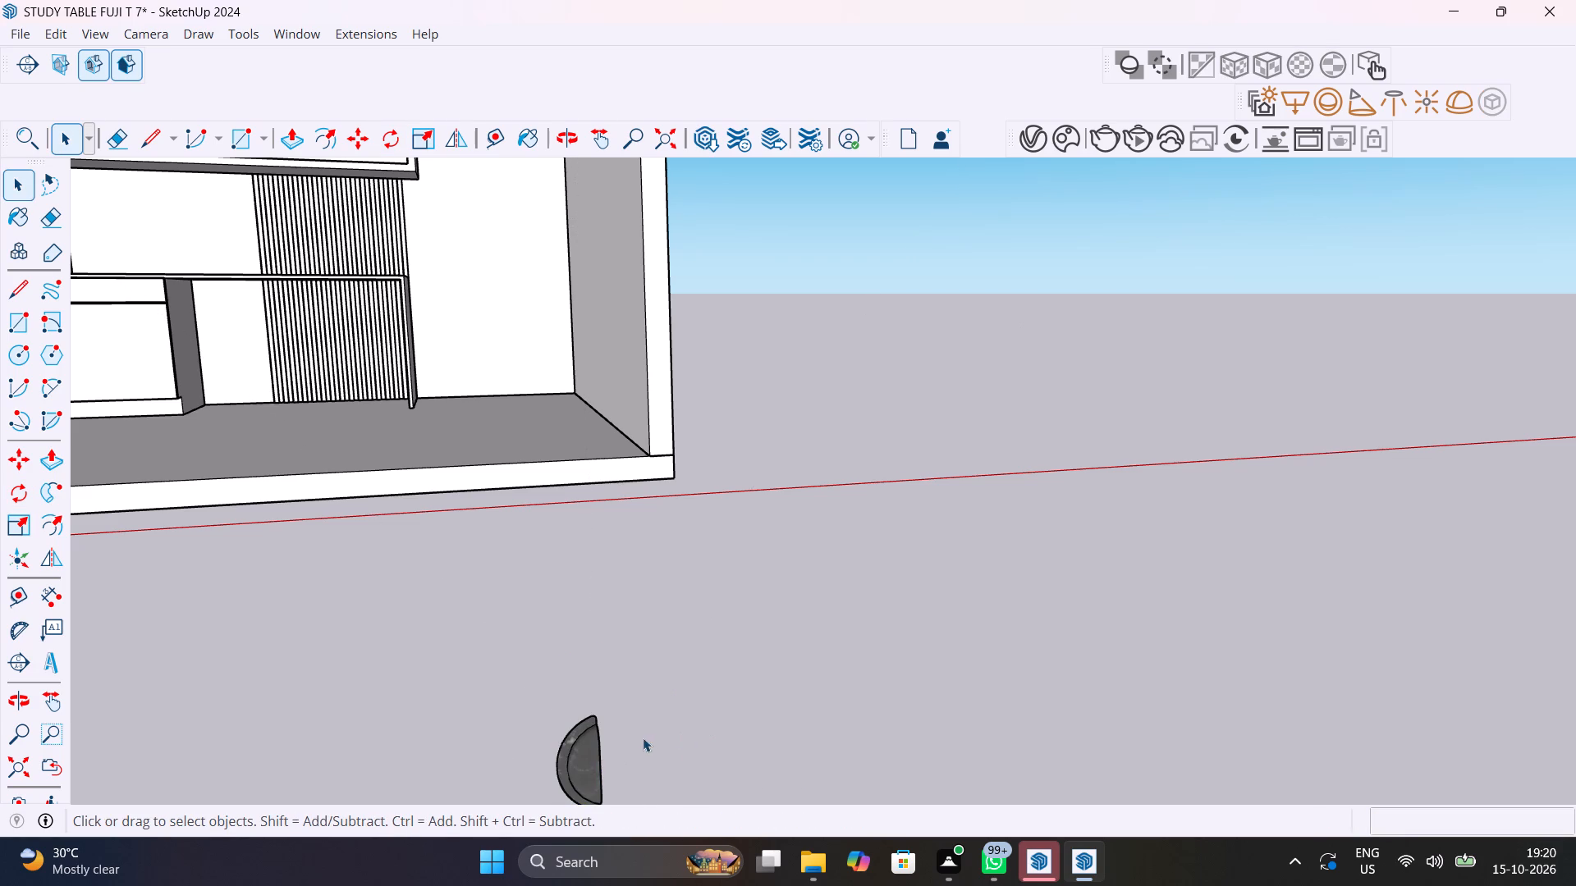
Move the upright handle by its top corner about 19' 5 7/8" onto the desk's lower cabinet door face, beside the edge facing the kneehole.
click(597, 762)
key(m)
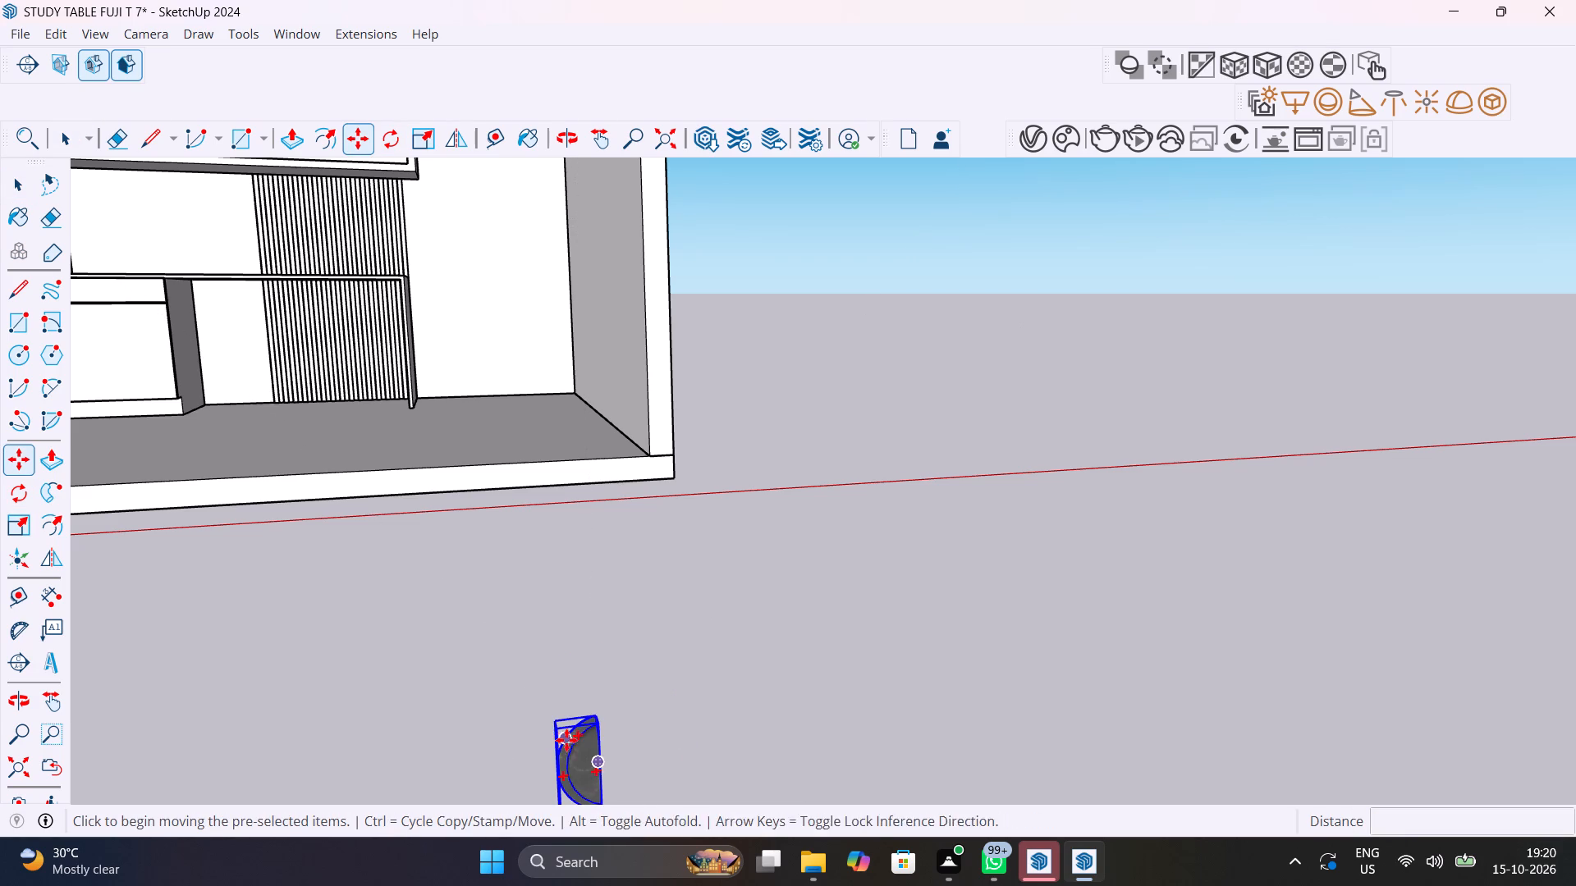
click(593, 708)
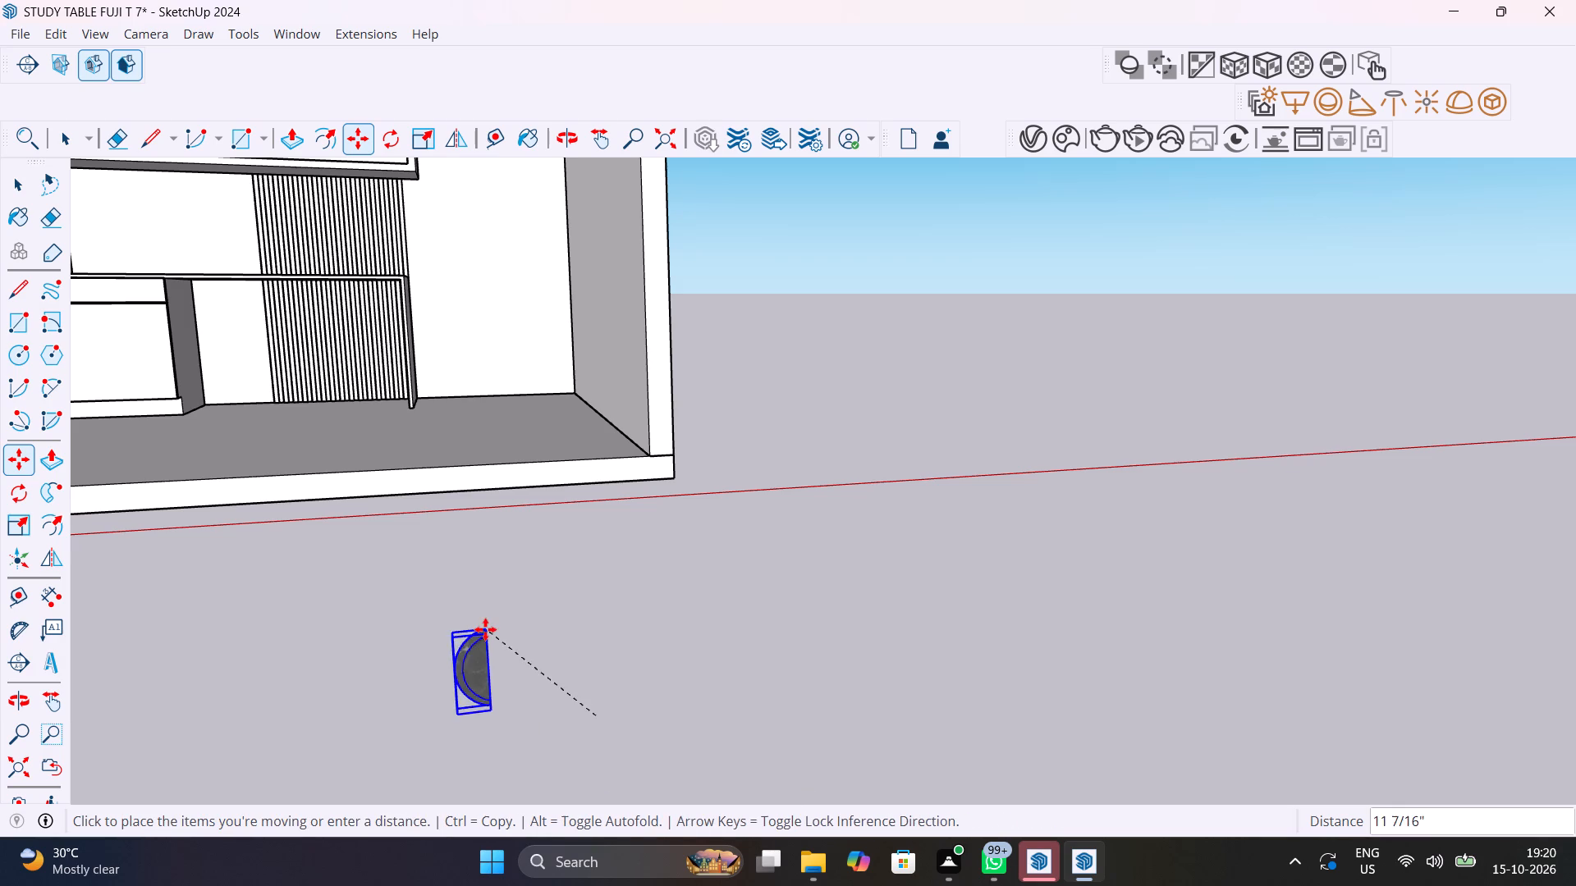
scroll(485, 629, down, 6)
scroll(173, 378, up, 15)
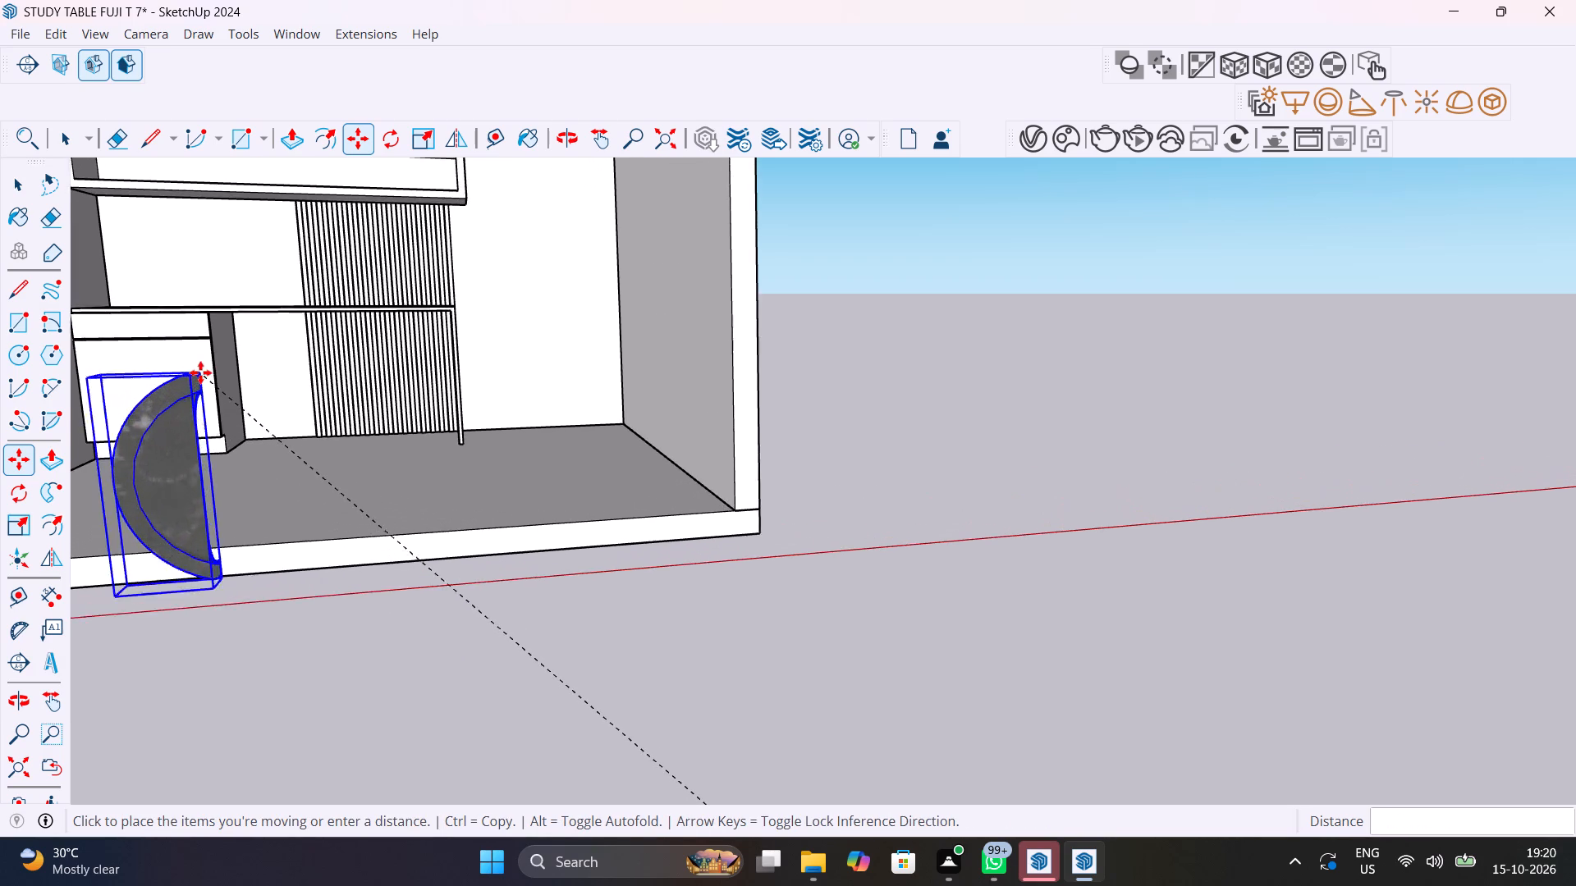
scroll(207, 377, down, 4)
middle_drag(204, 331, 405, 381)
scroll(211, 333, down, 1)
scroll(405, 381, up, 1)
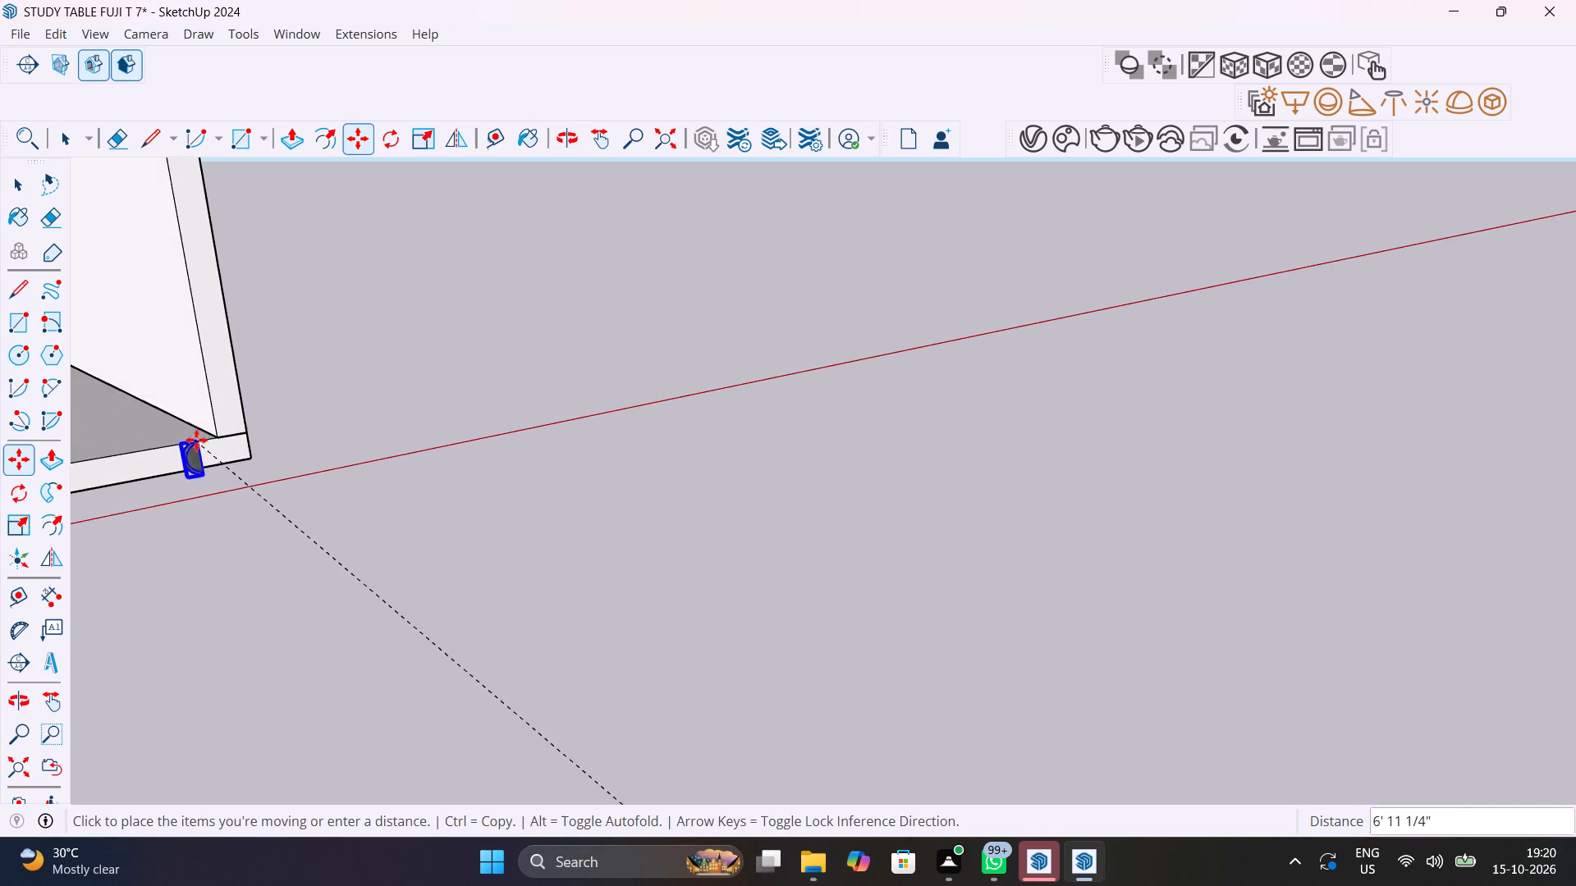
scroll(196, 440, down, 7)
shift+middle_drag(172, 440, 652, 452)
scroll(5, 390, down, 6)
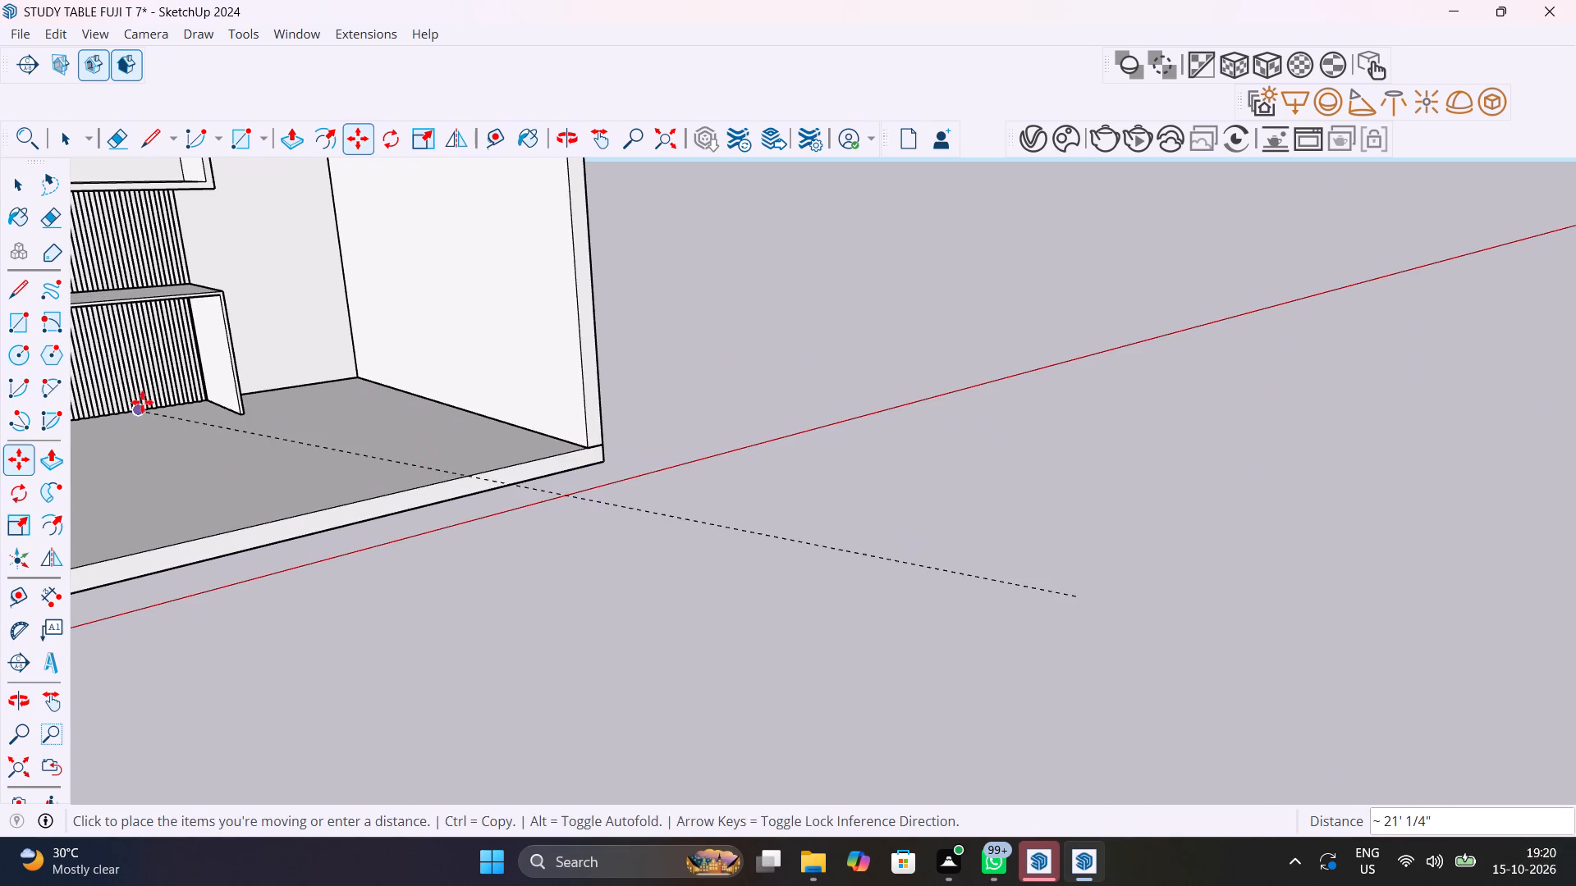
shift+middle_drag(131, 421, 438, 518)
shift+scroll(131, 422, down, 1)
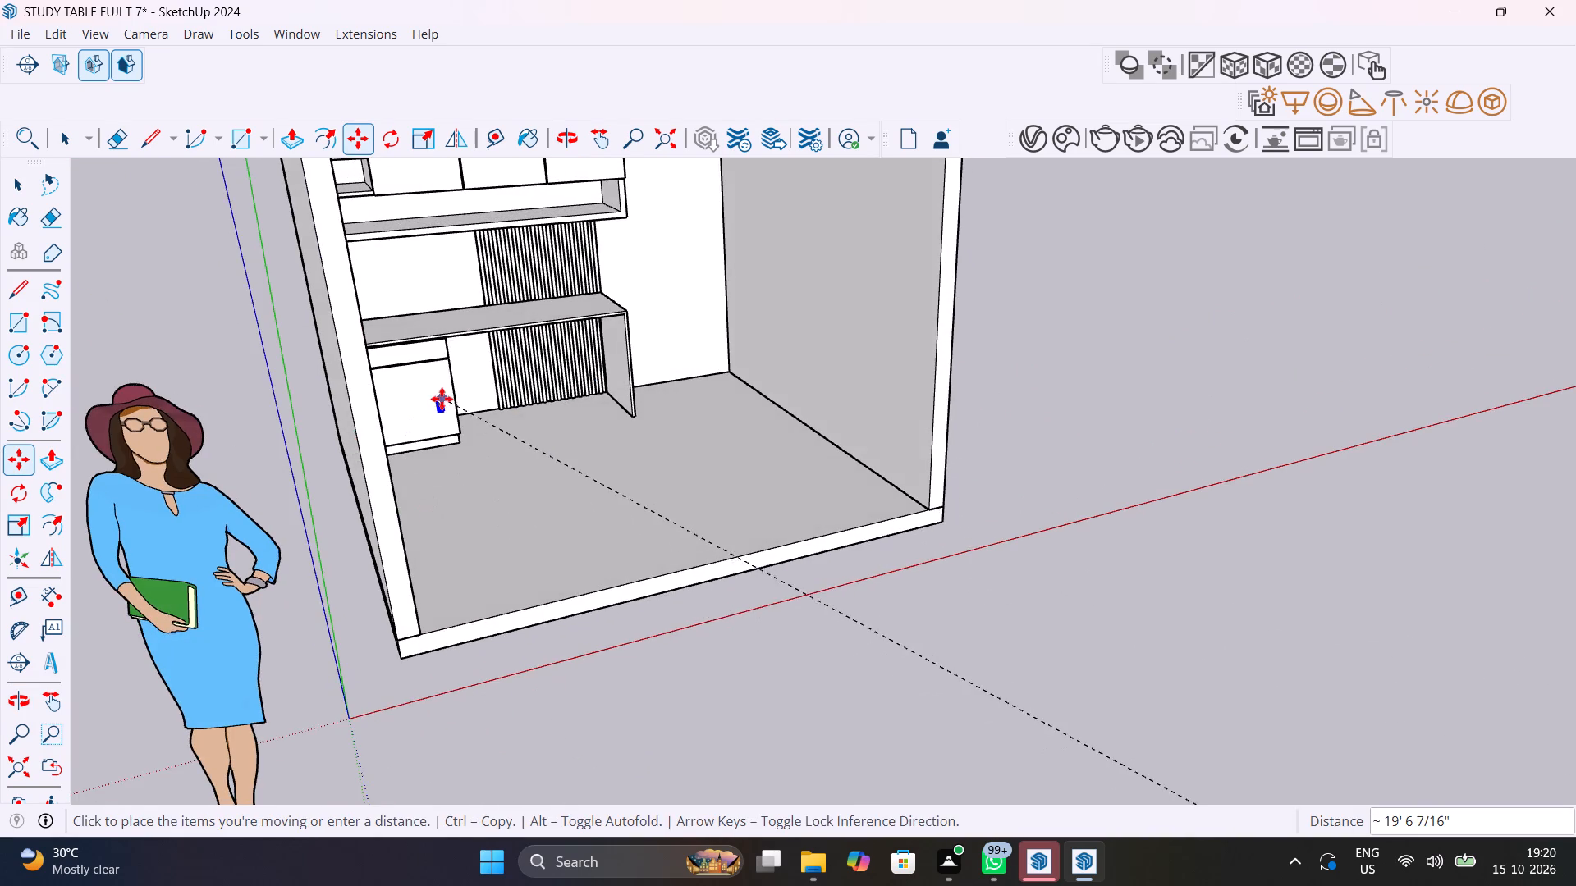
scroll(442, 399, up, 20)
scroll(442, 399, up, 1)
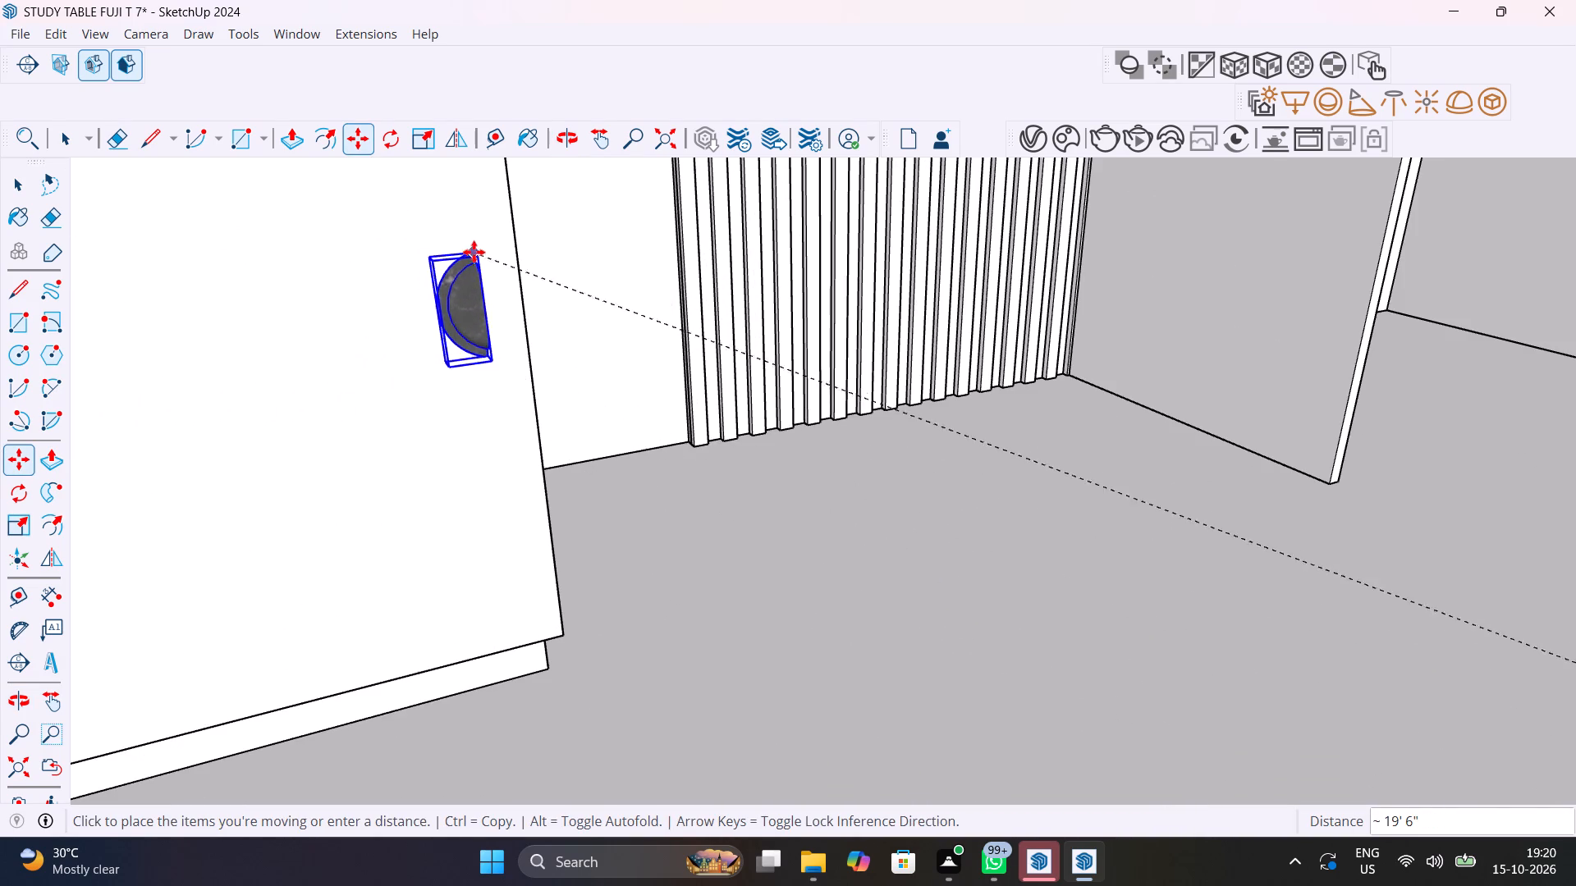
scroll(481, 193, down, 4)
shift+middle_drag(481, 193, 477, 377)
shift+scroll(481, 194, down, 1)
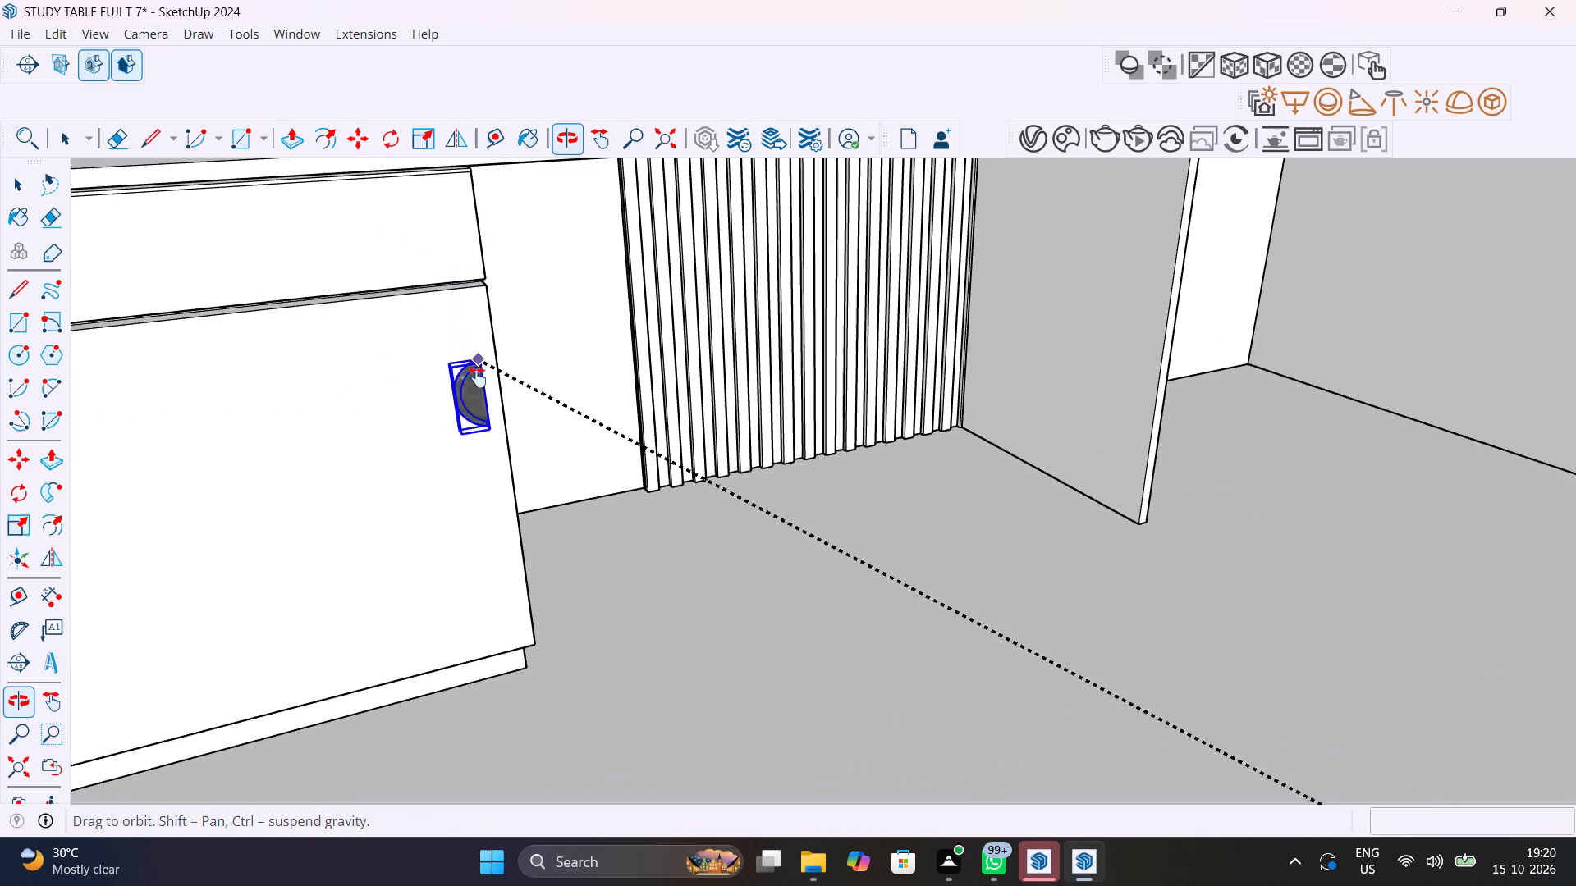
shift+middle_drag(477, 377, 466, 377)
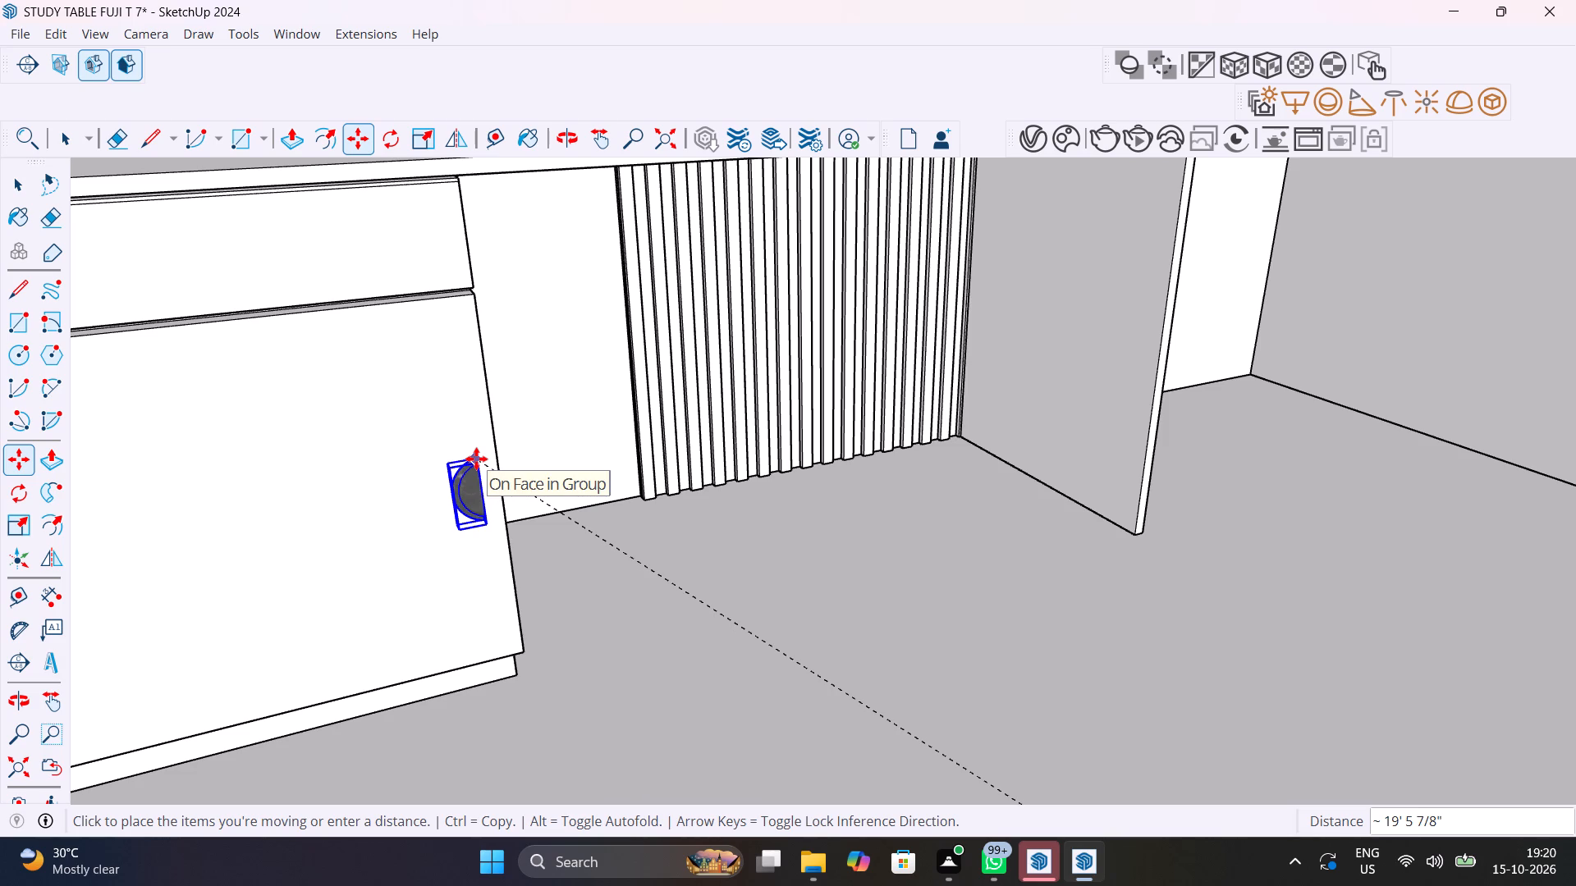
click(476, 459)
middle_drag(483, 496, 241, 547)
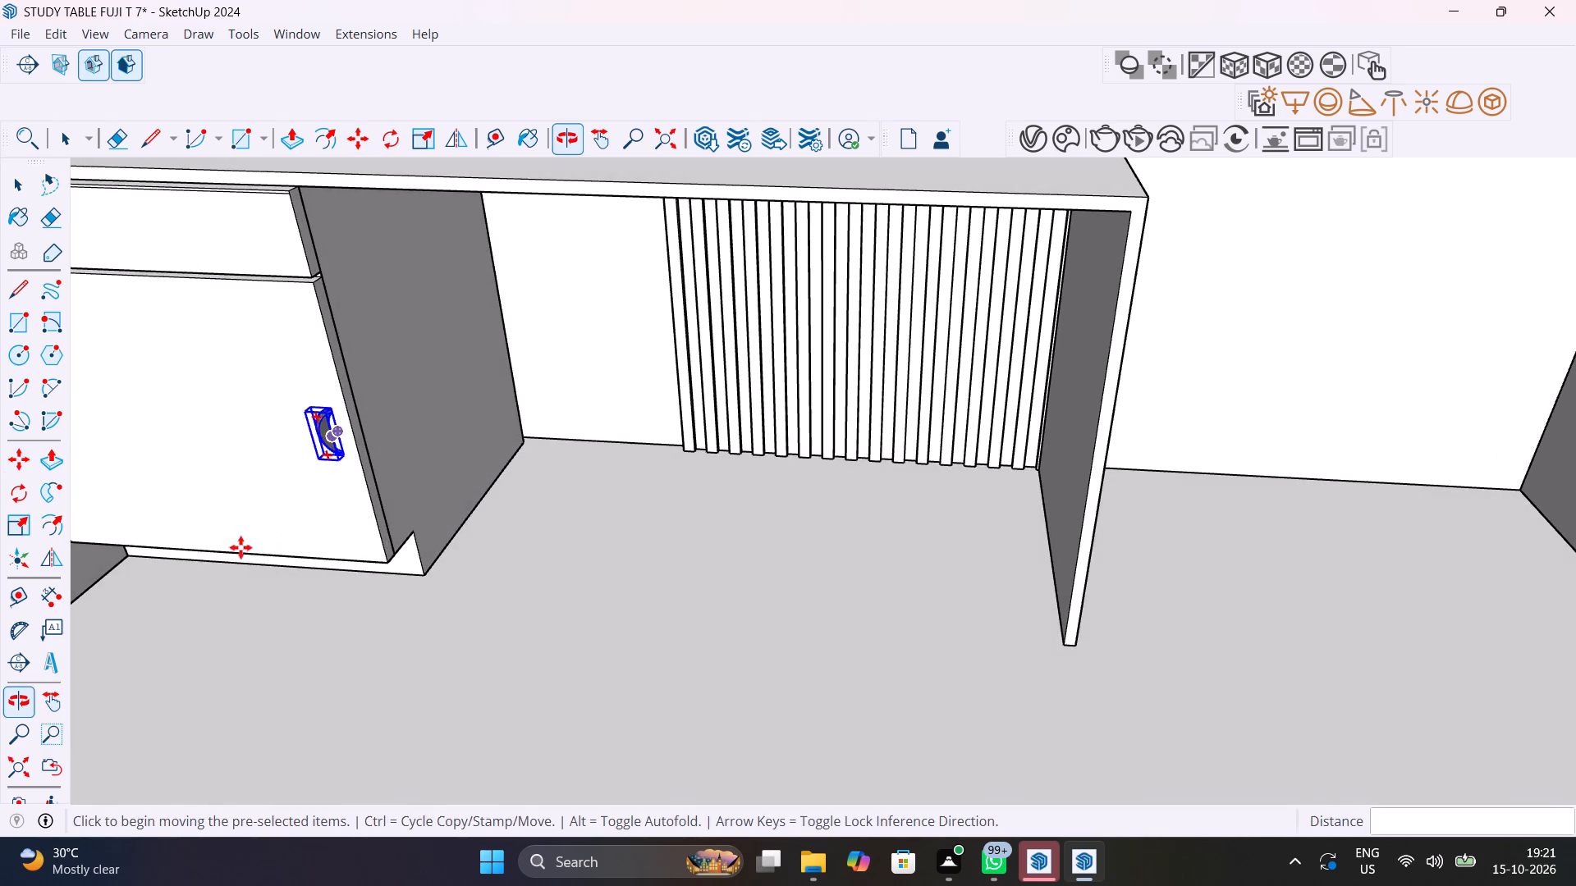
scroll(304, 469, up, 10)
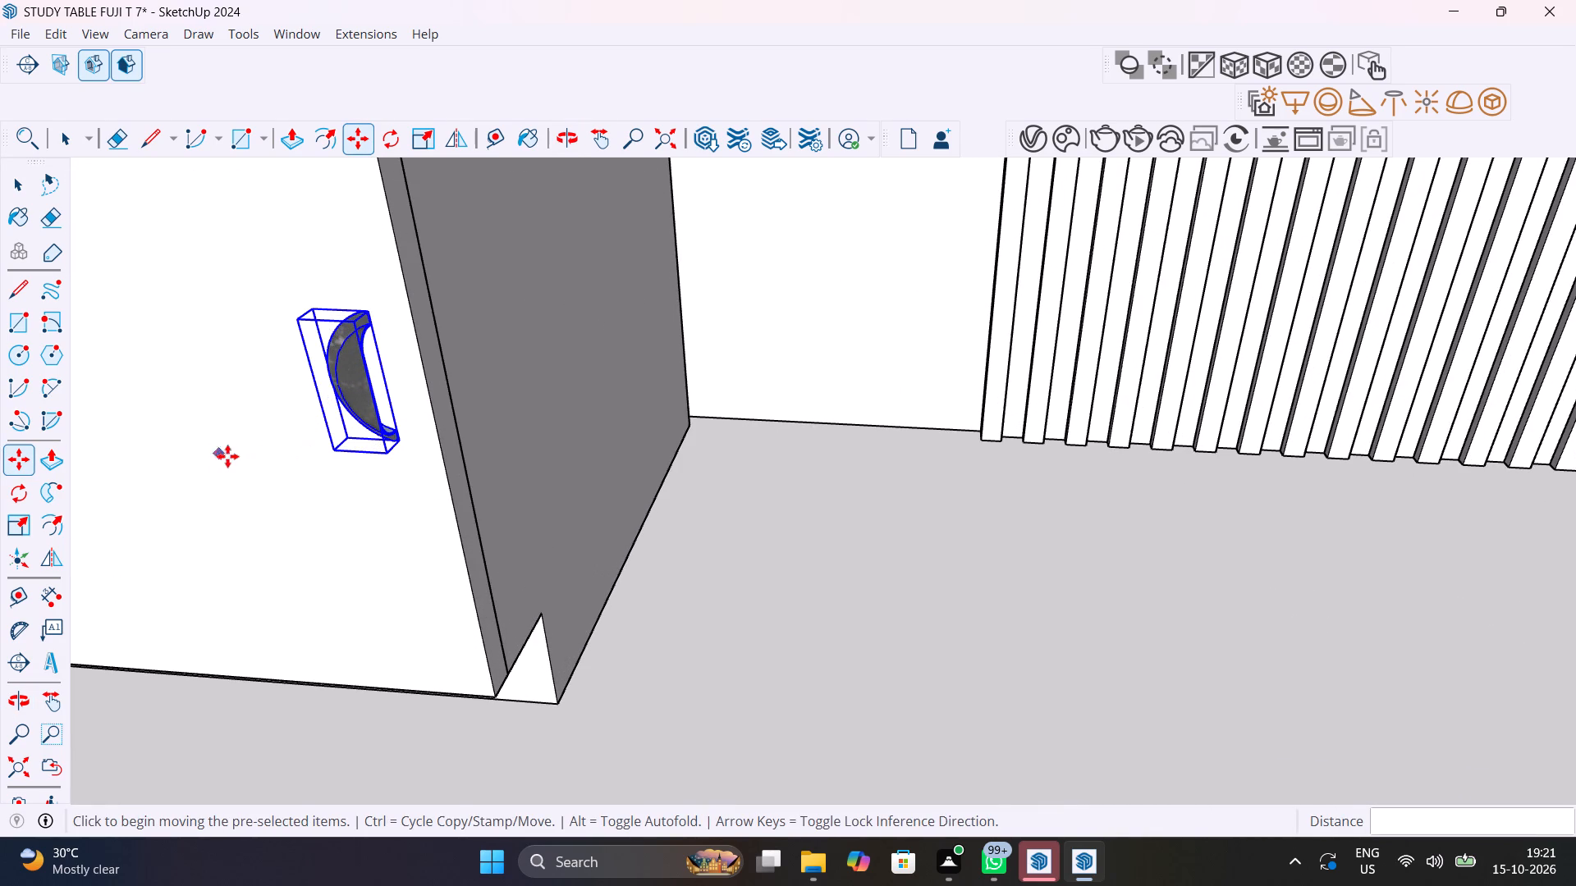
Inspect how the half-round handle sits on the lower cabinet door, close up and across the whole desk.
key(space)
click(694, 596)
middle_drag(418, 512, 489, 432)
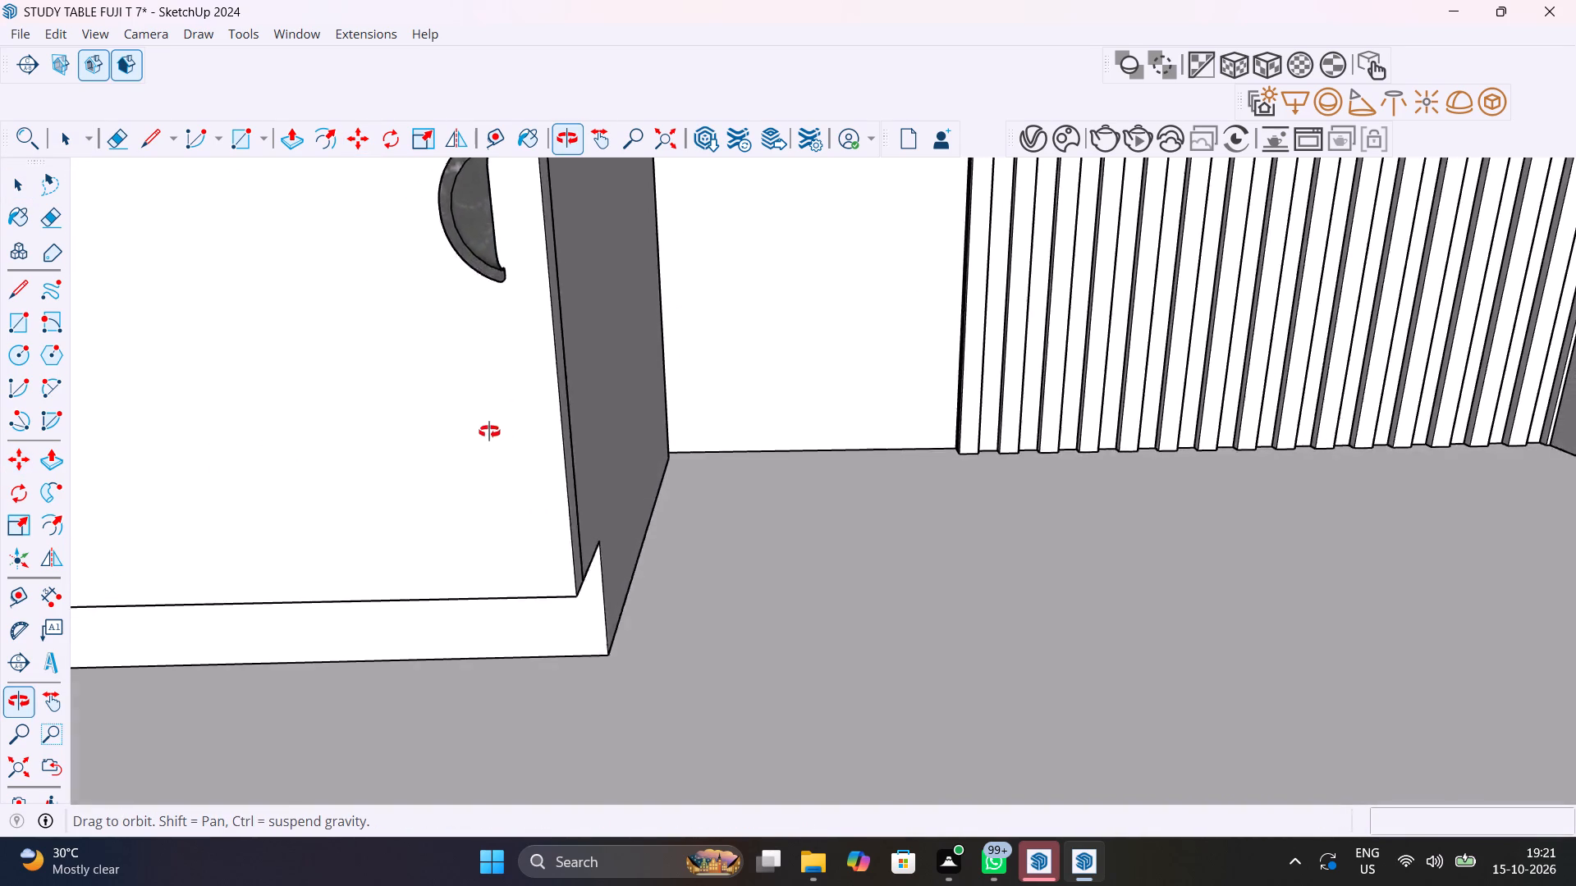
middle_drag(489, 432, 330, 624)
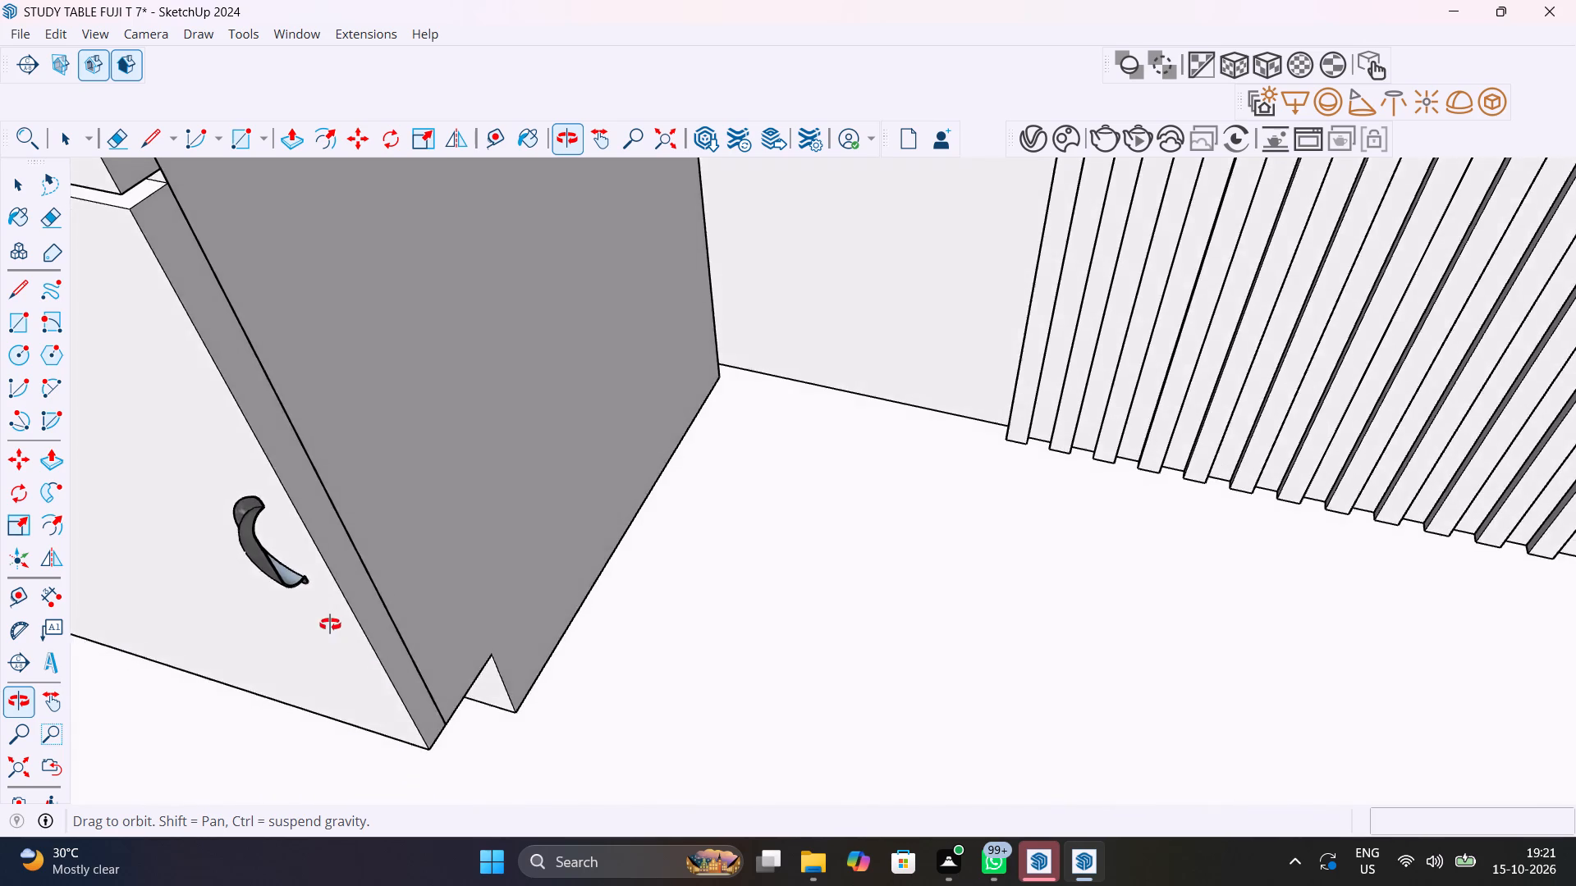
middle_drag(330, 624, 204, 618)
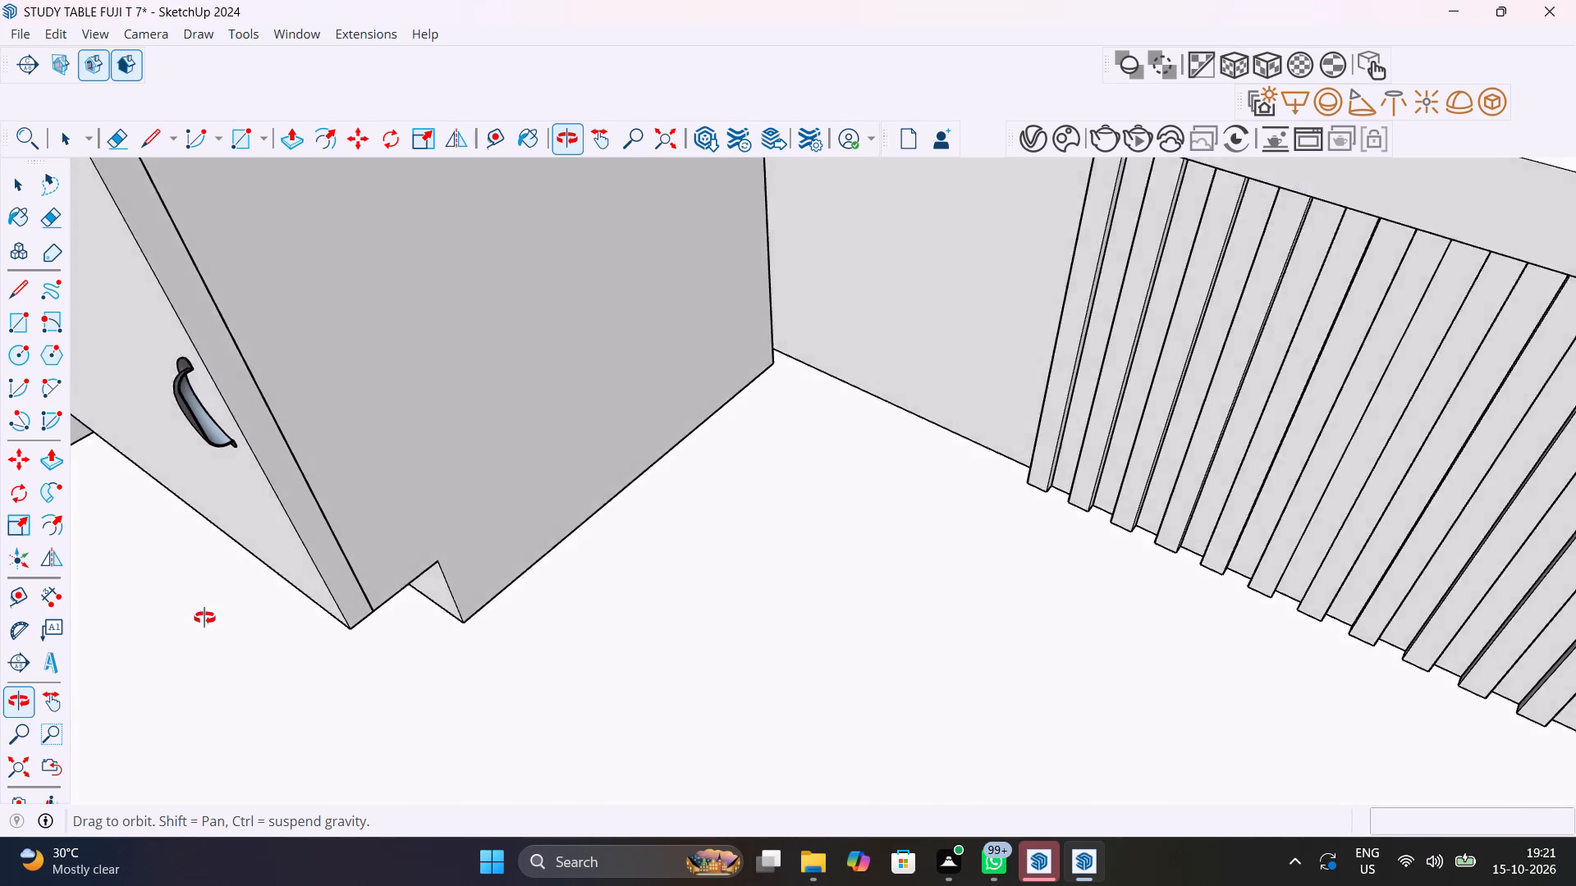
middle_drag(204, 618, 300, 578)
scroll(273, 480, up, 11)
middle_drag(295, 471, 337, 432)
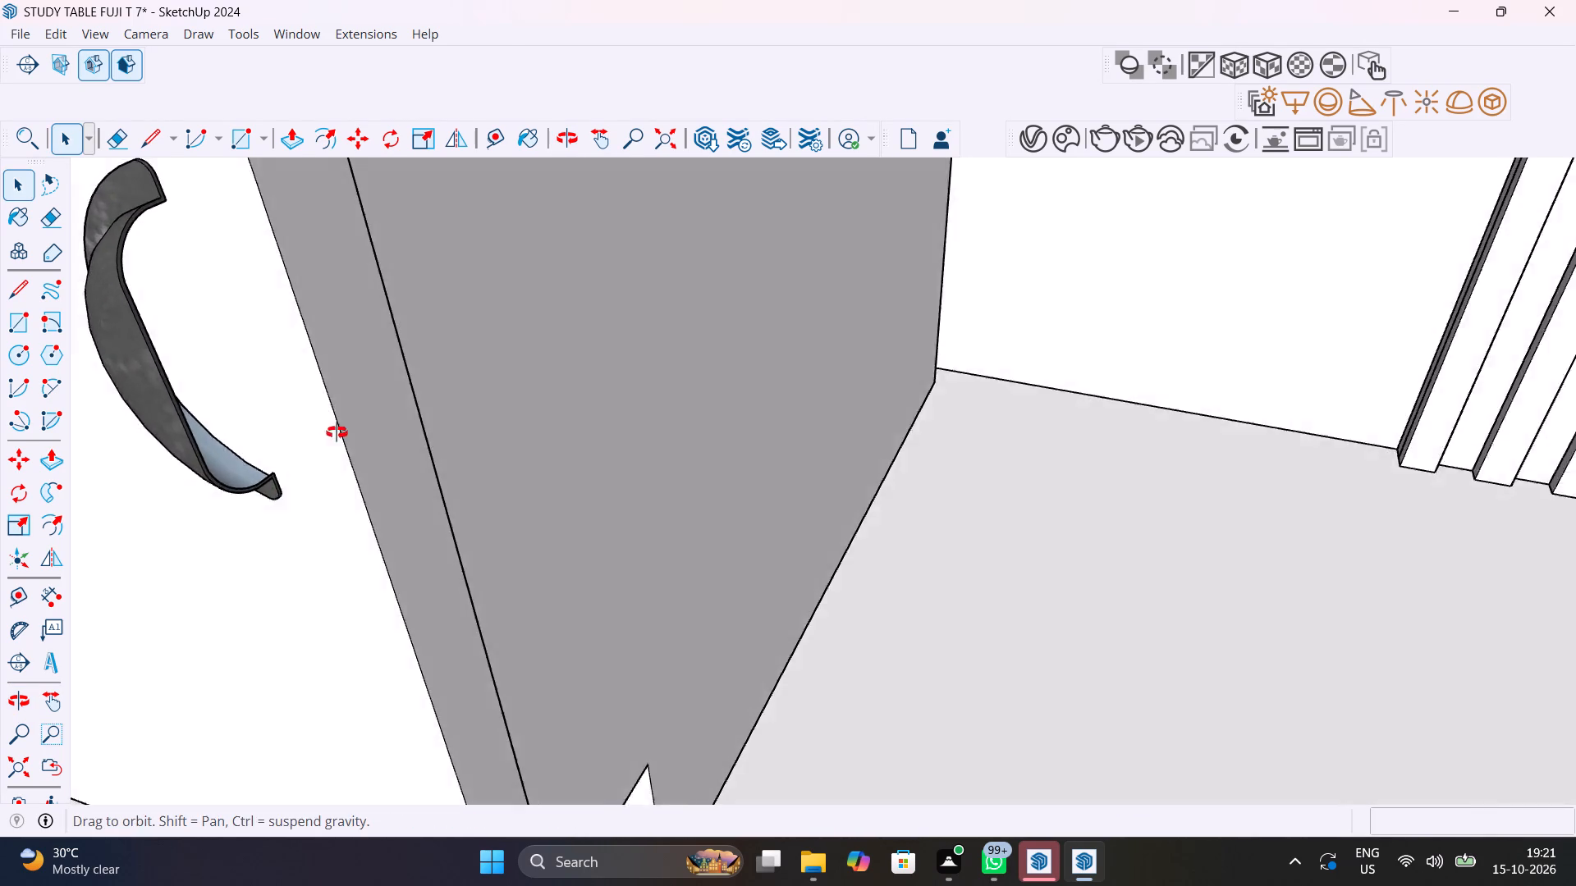
middle_drag(337, 432, 386, 406)
scroll(371, 487, down, 20)
scroll(371, 487, down, 12)
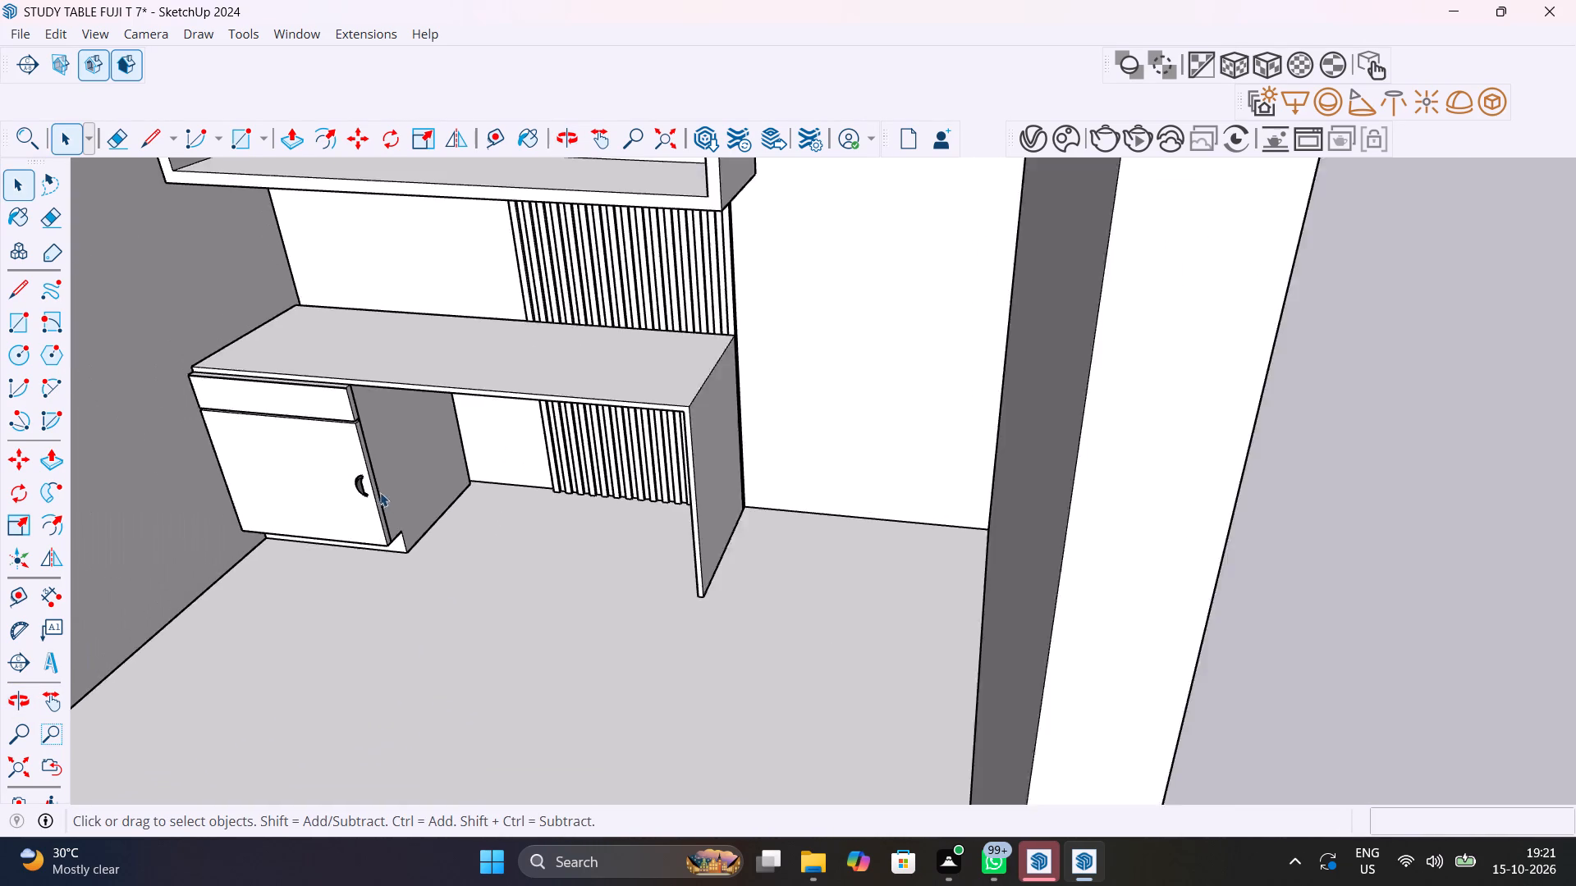
middle_drag(405, 509, 476, 451)
Load the 1.5 MB HANDLE set with knobs, bars and half-rounds from 3D Warehouse and place it on open ground outside the room.
click(302, 29)
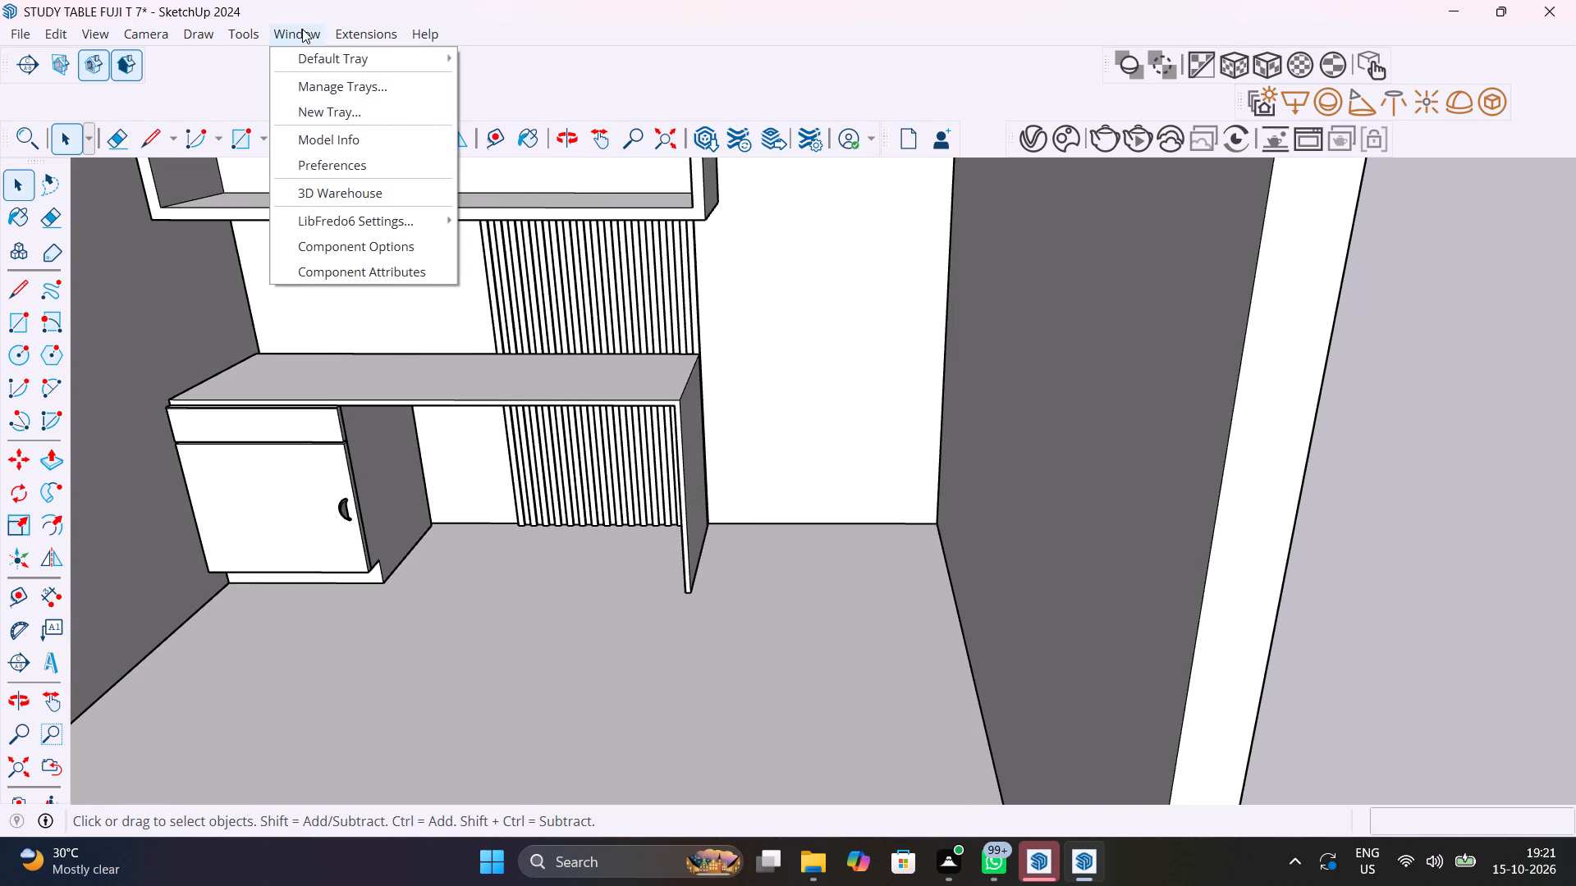
click(346, 194)
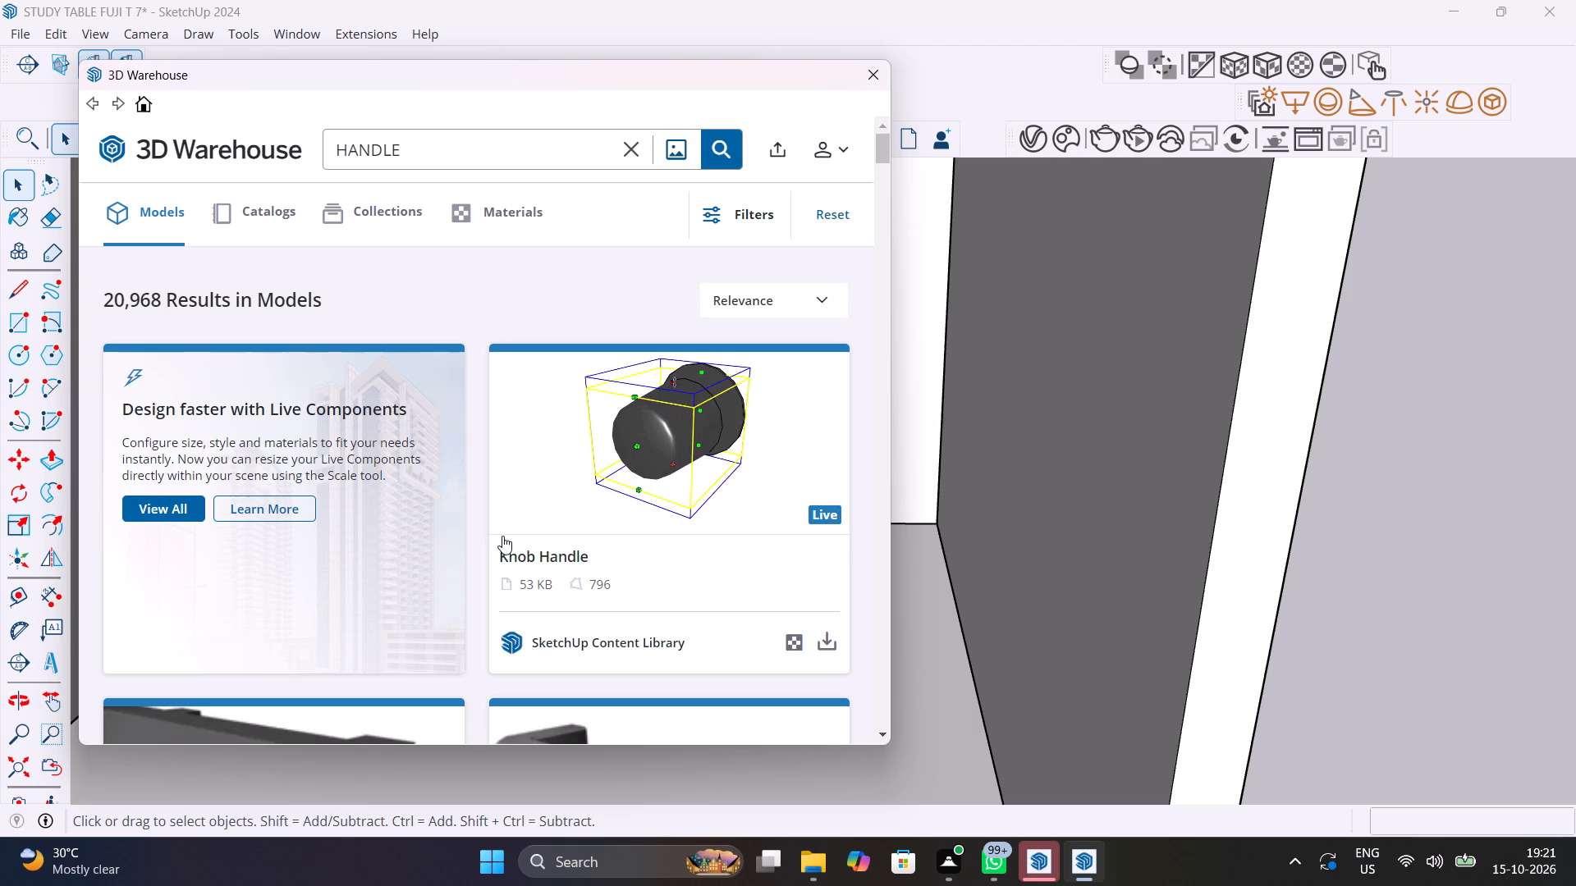
scroll(502, 536, down, 9)
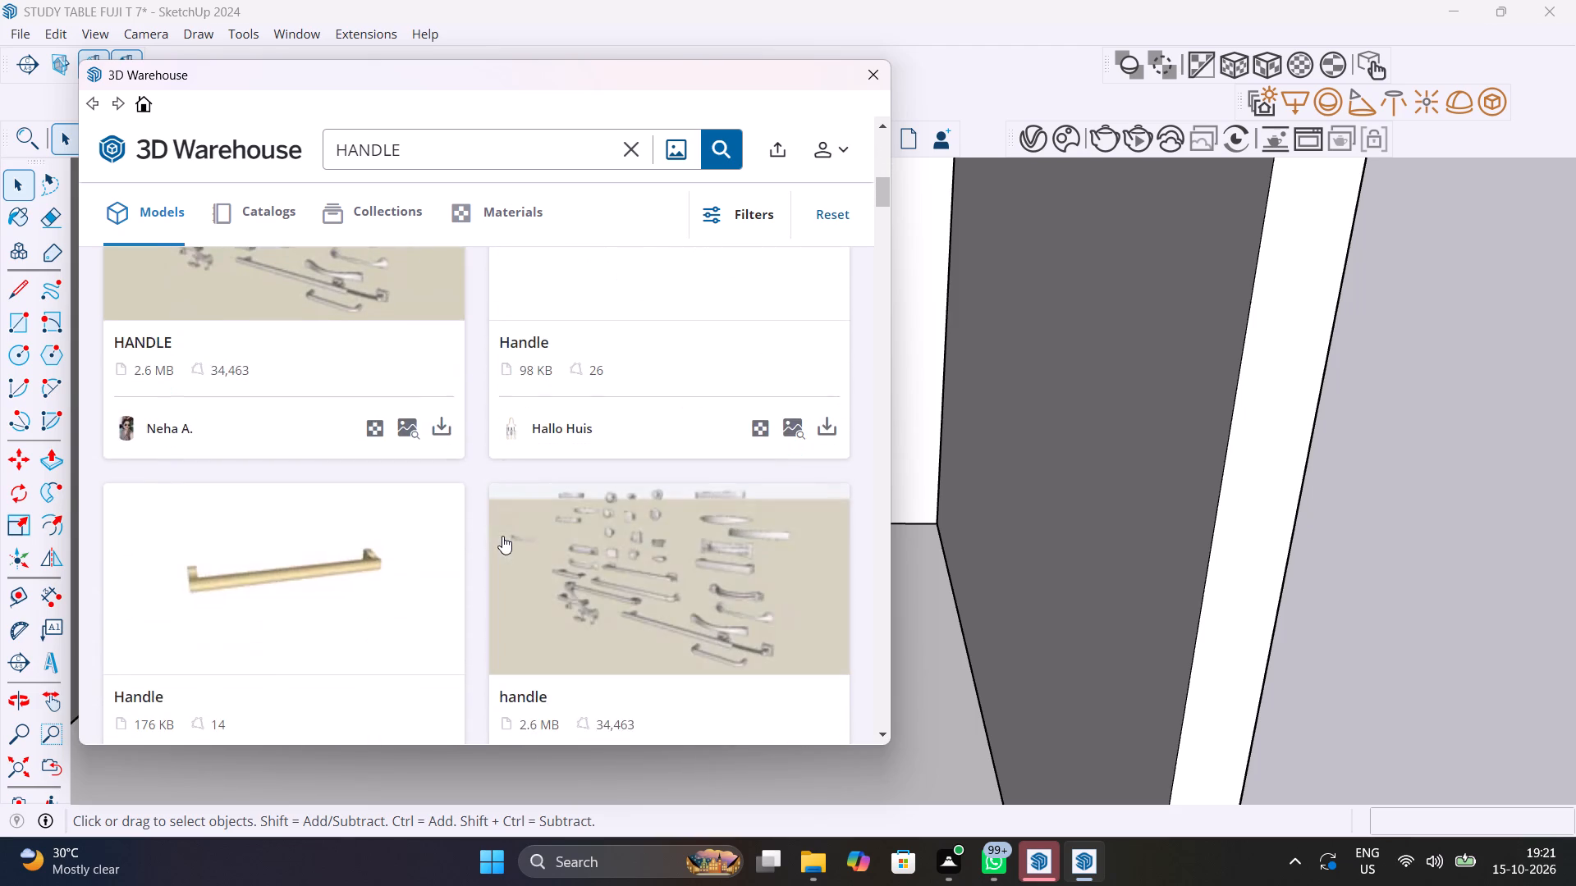
scroll(502, 536, down, 4)
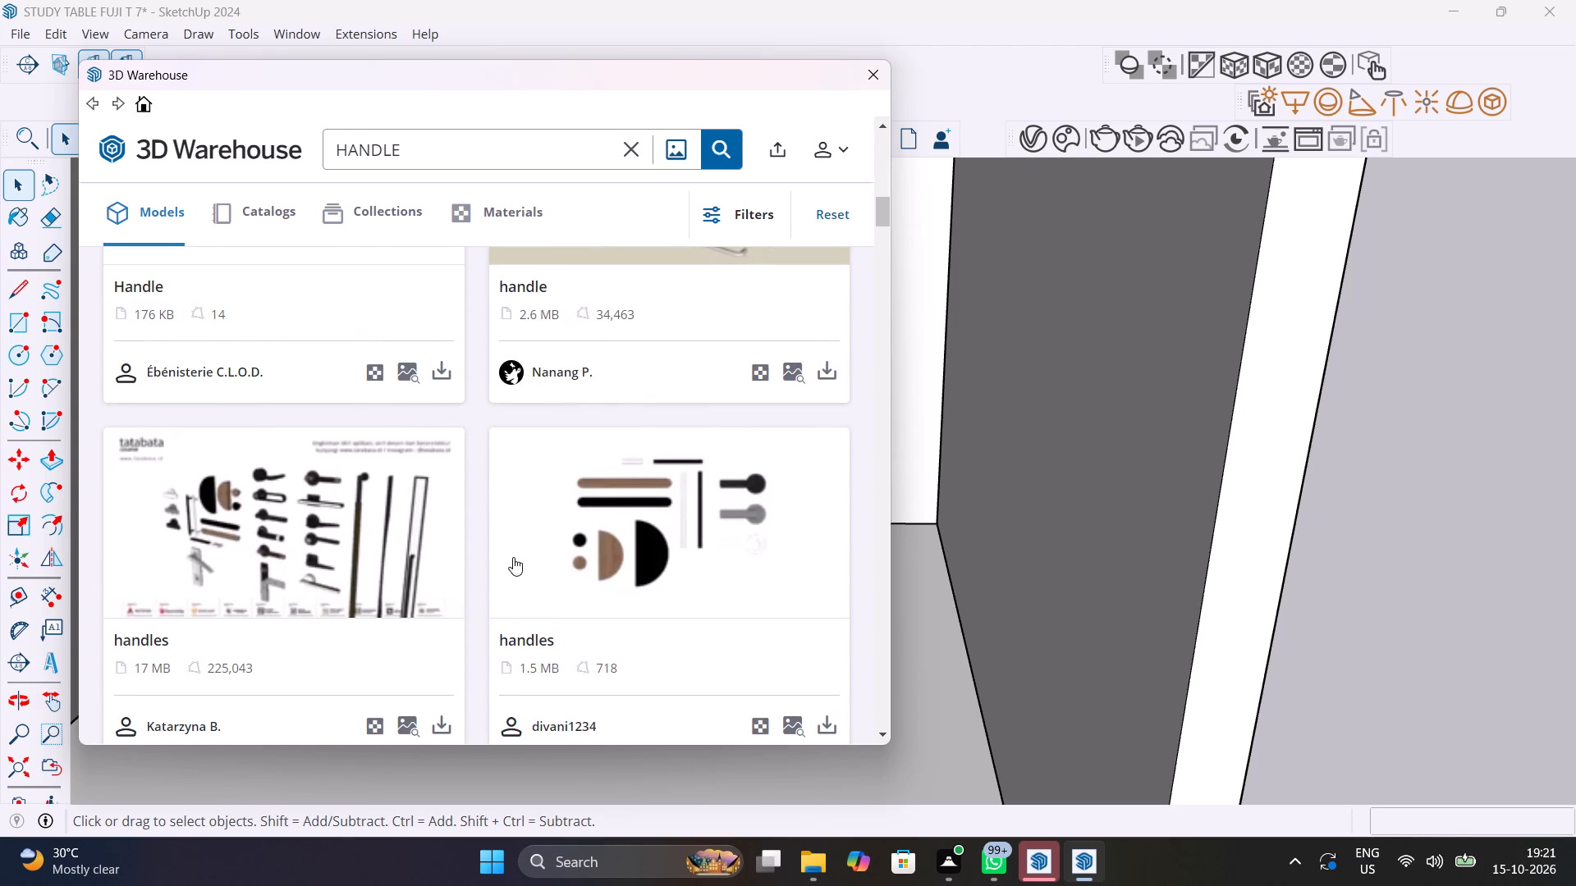
scroll(513, 557, down, 2)
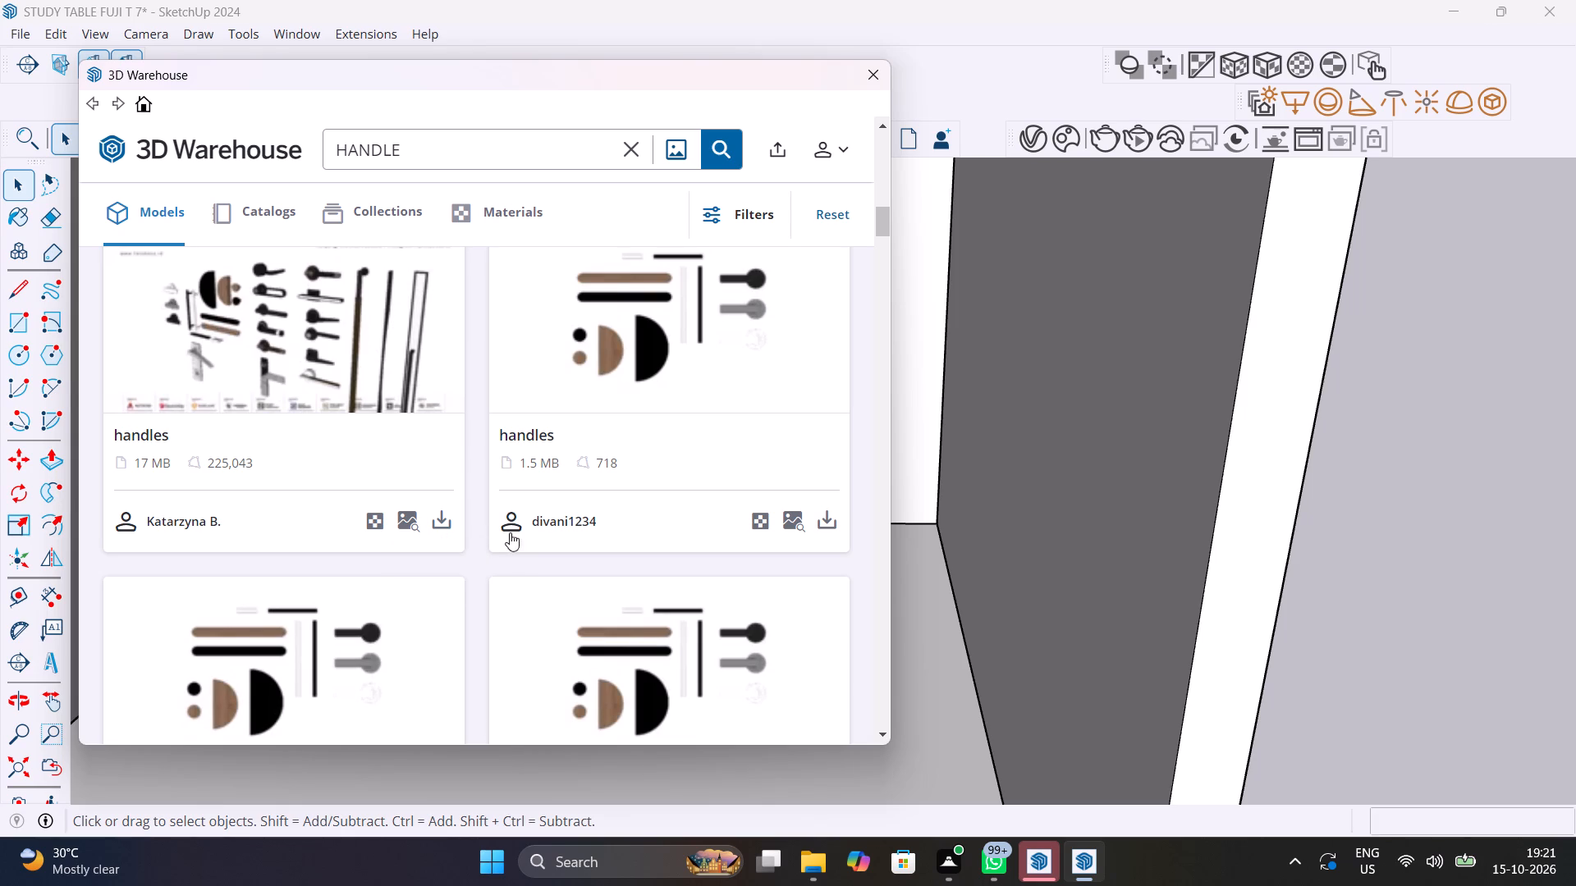
scroll(726, 553, down, 2)
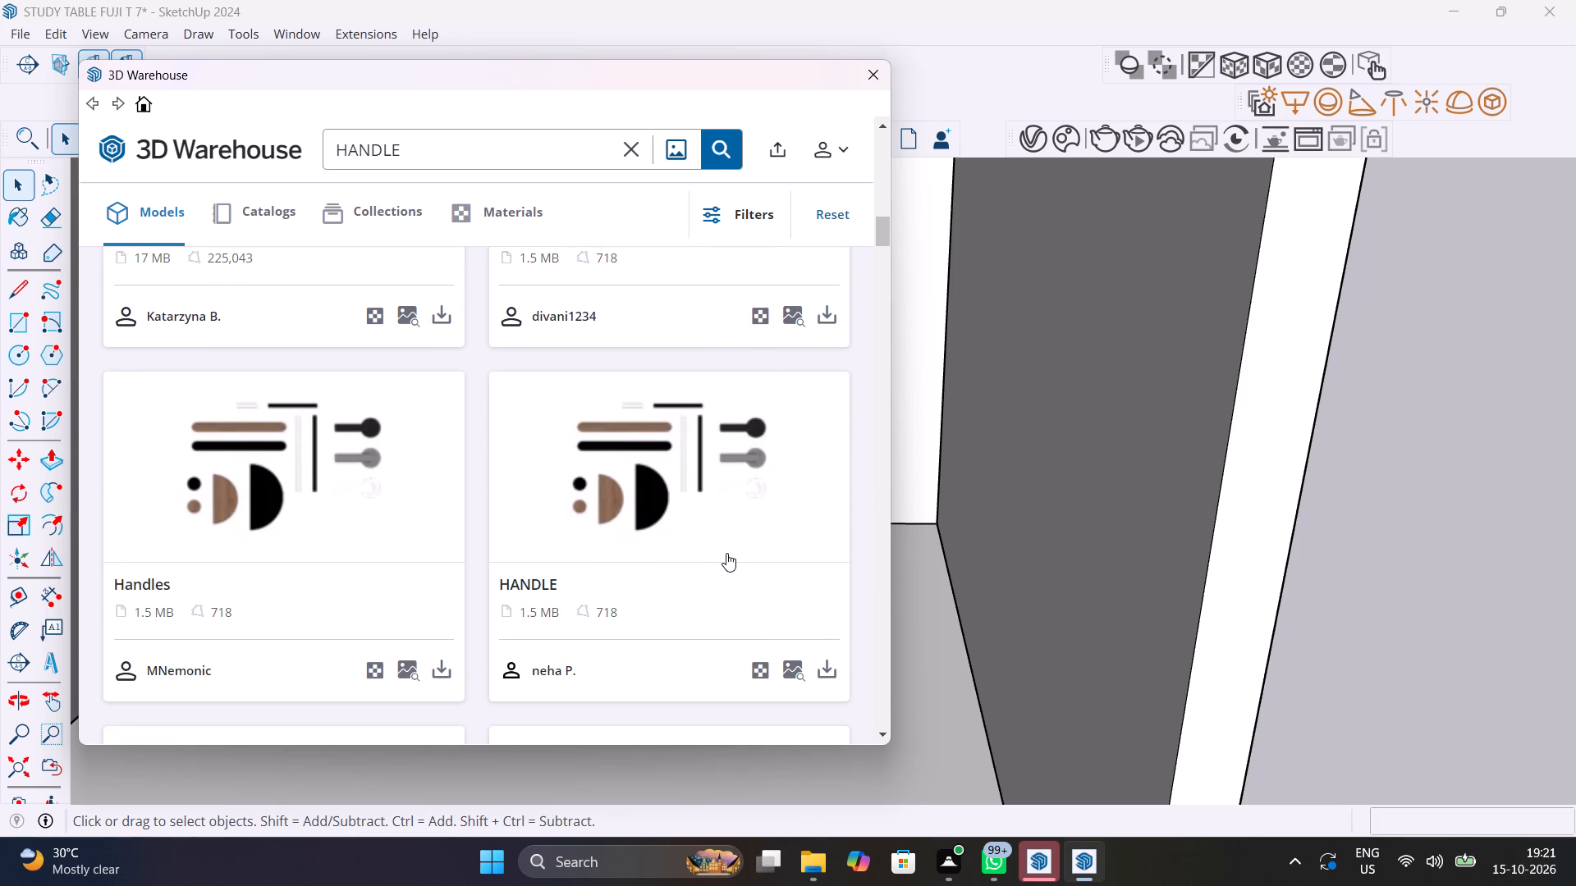
click(829, 671)
click(424, 436)
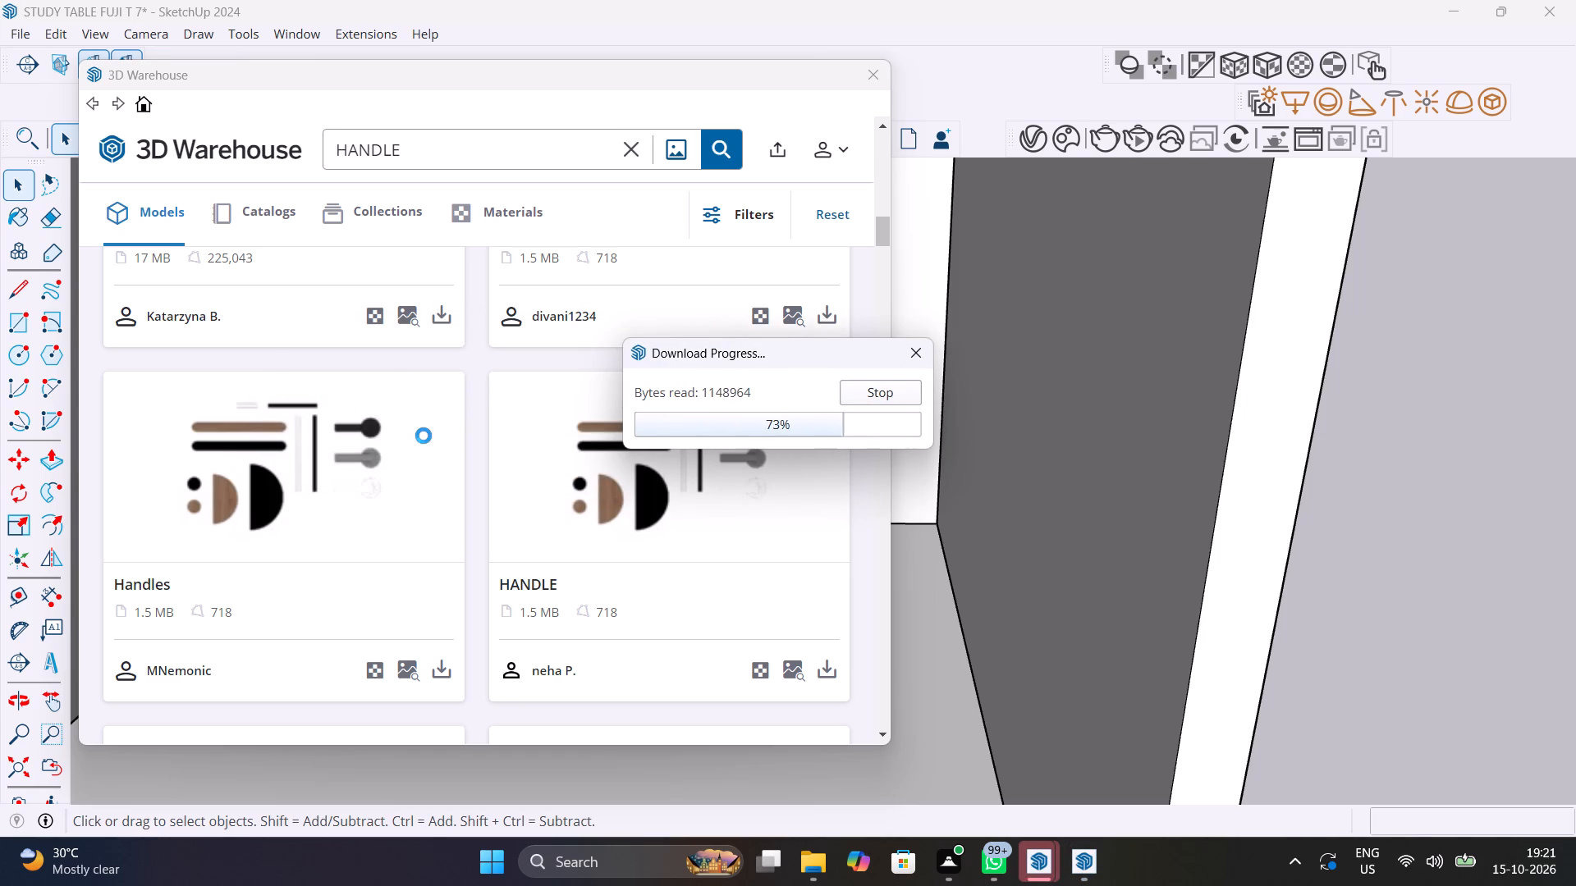
scroll(424, 436, down, 12)
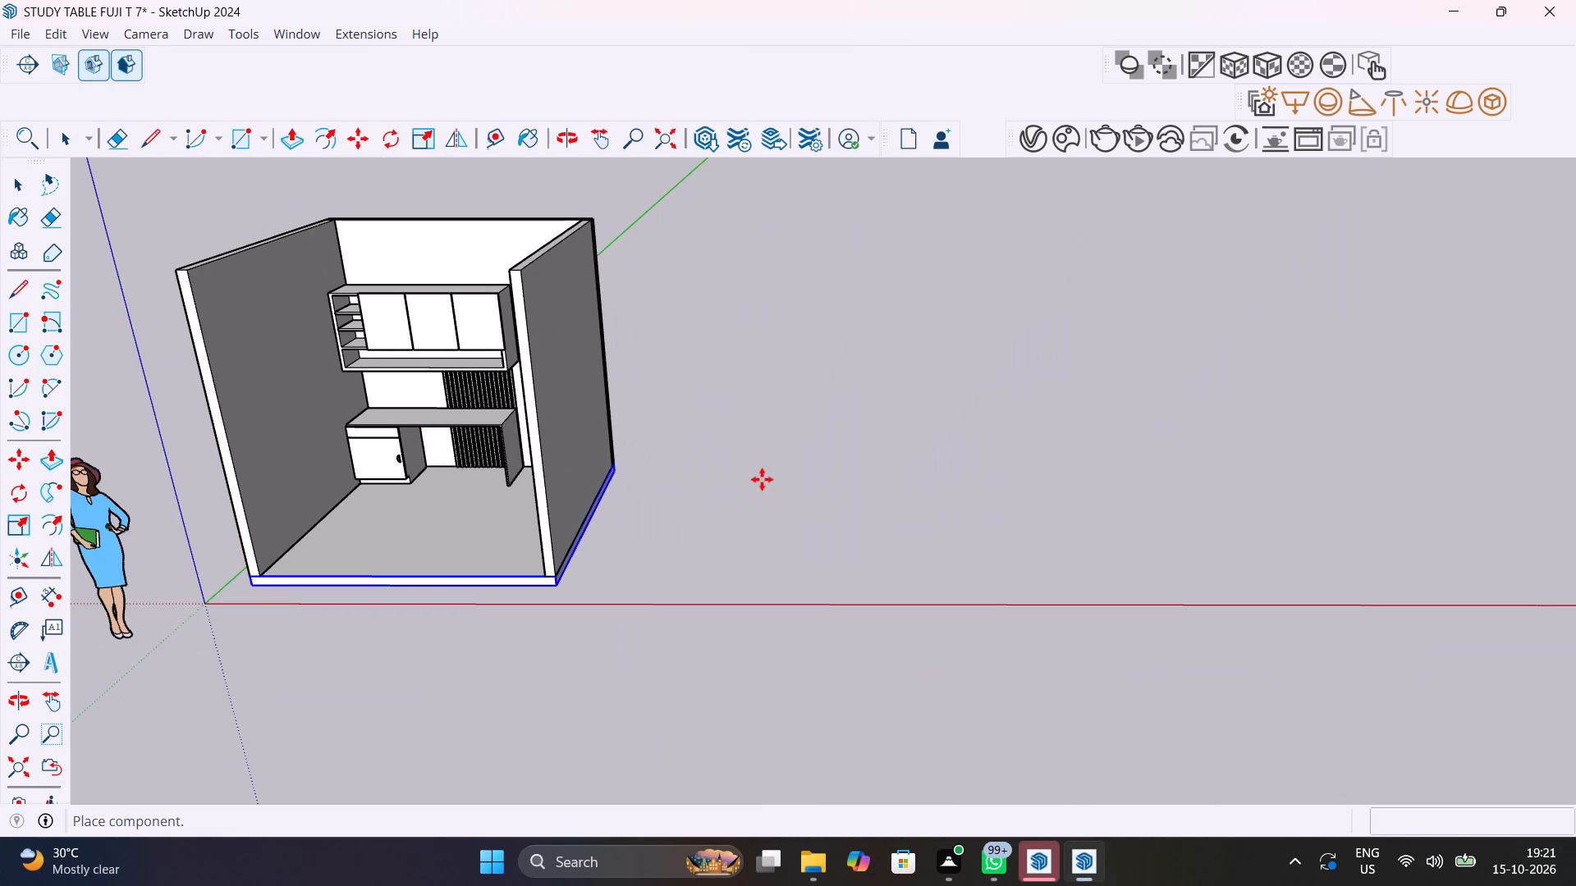
scroll(752, 489, up, 15)
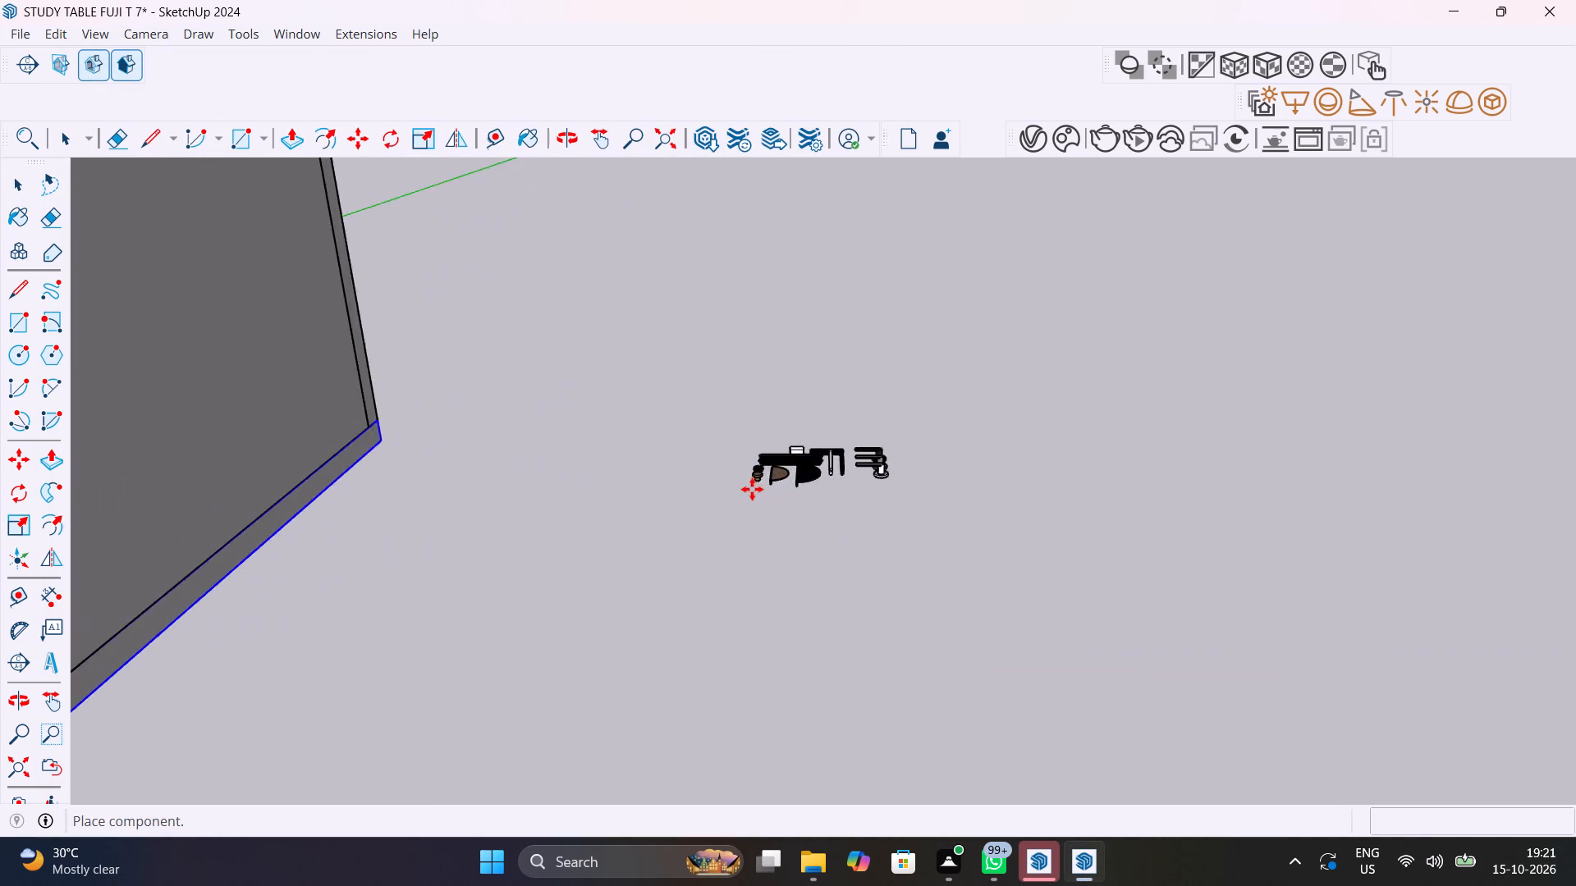
scroll(752, 489, up, 15)
click(752, 489)
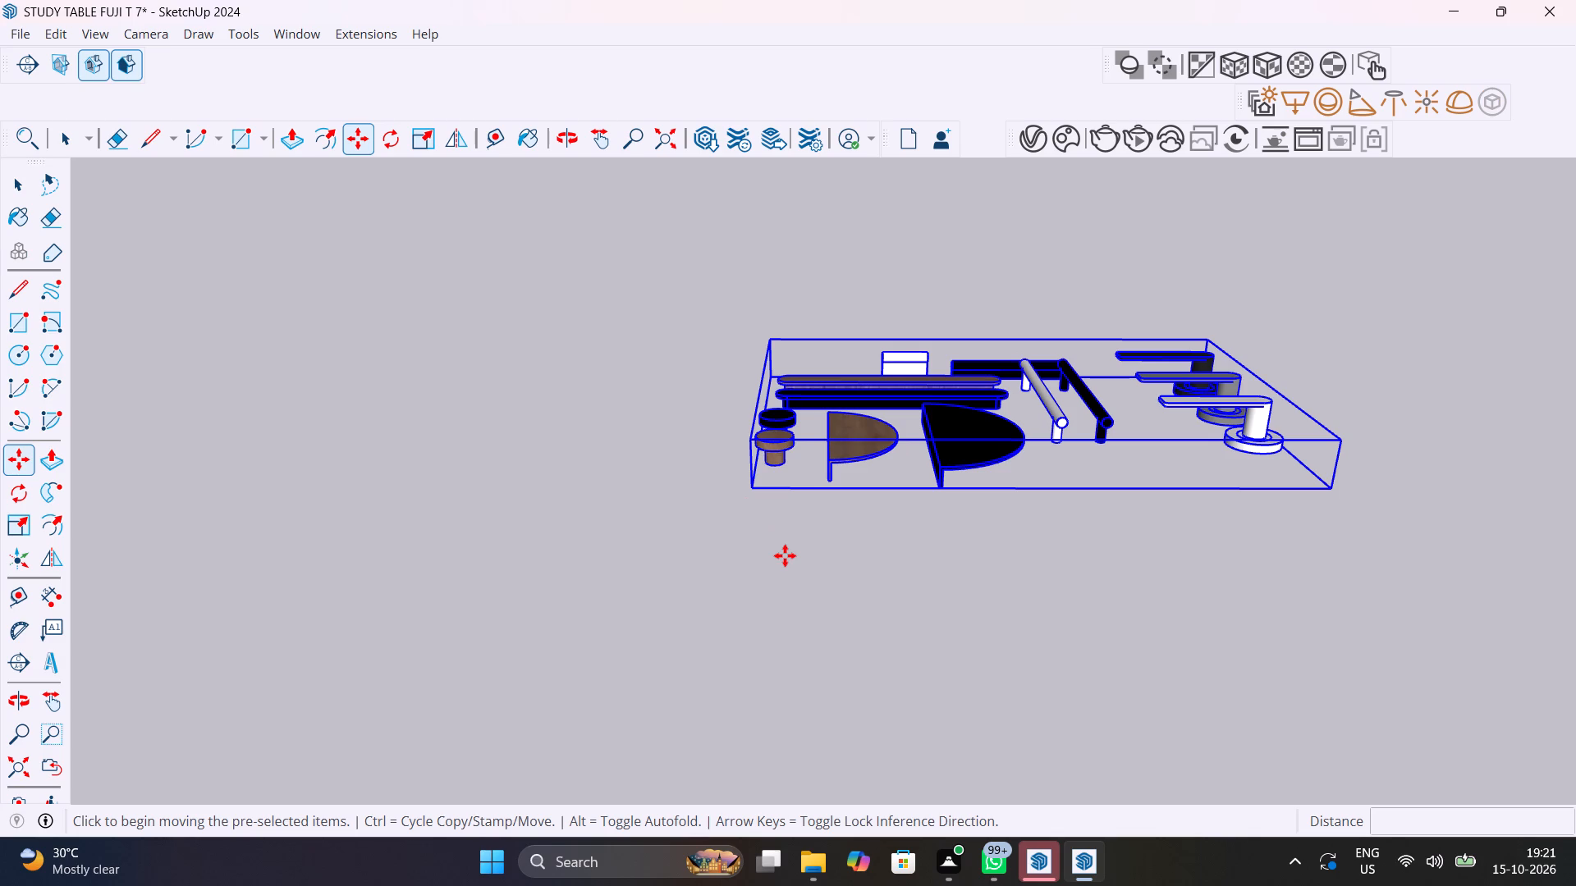
Explode the imported handle set component into its separate handles.
key(space)
right_click(838, 471)
click(814, 414)
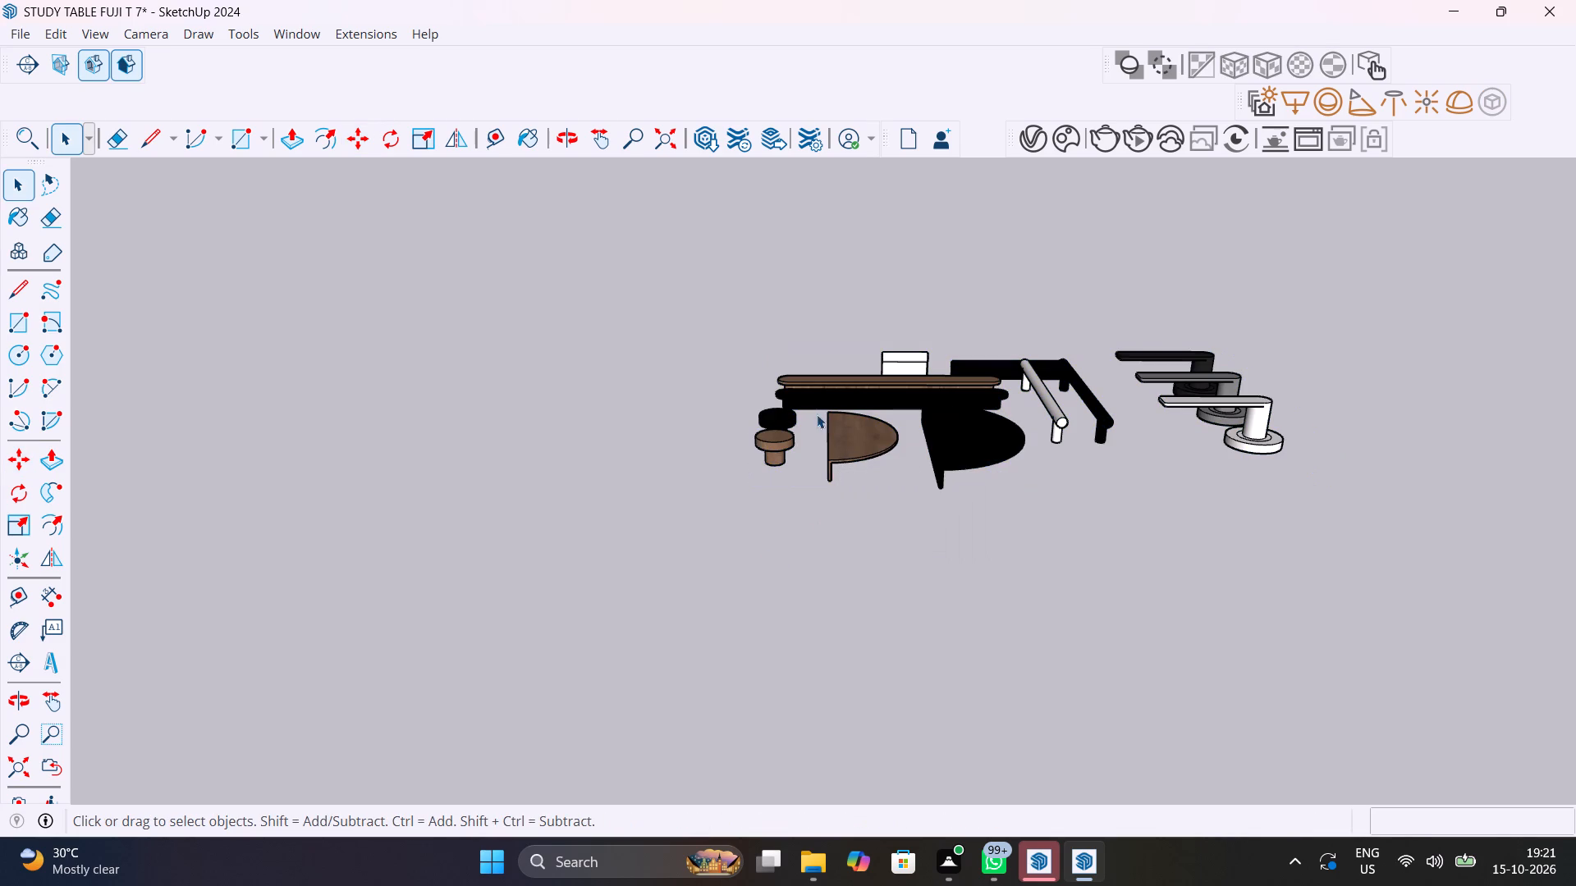
click(848, 427)
right_click(847, 427)
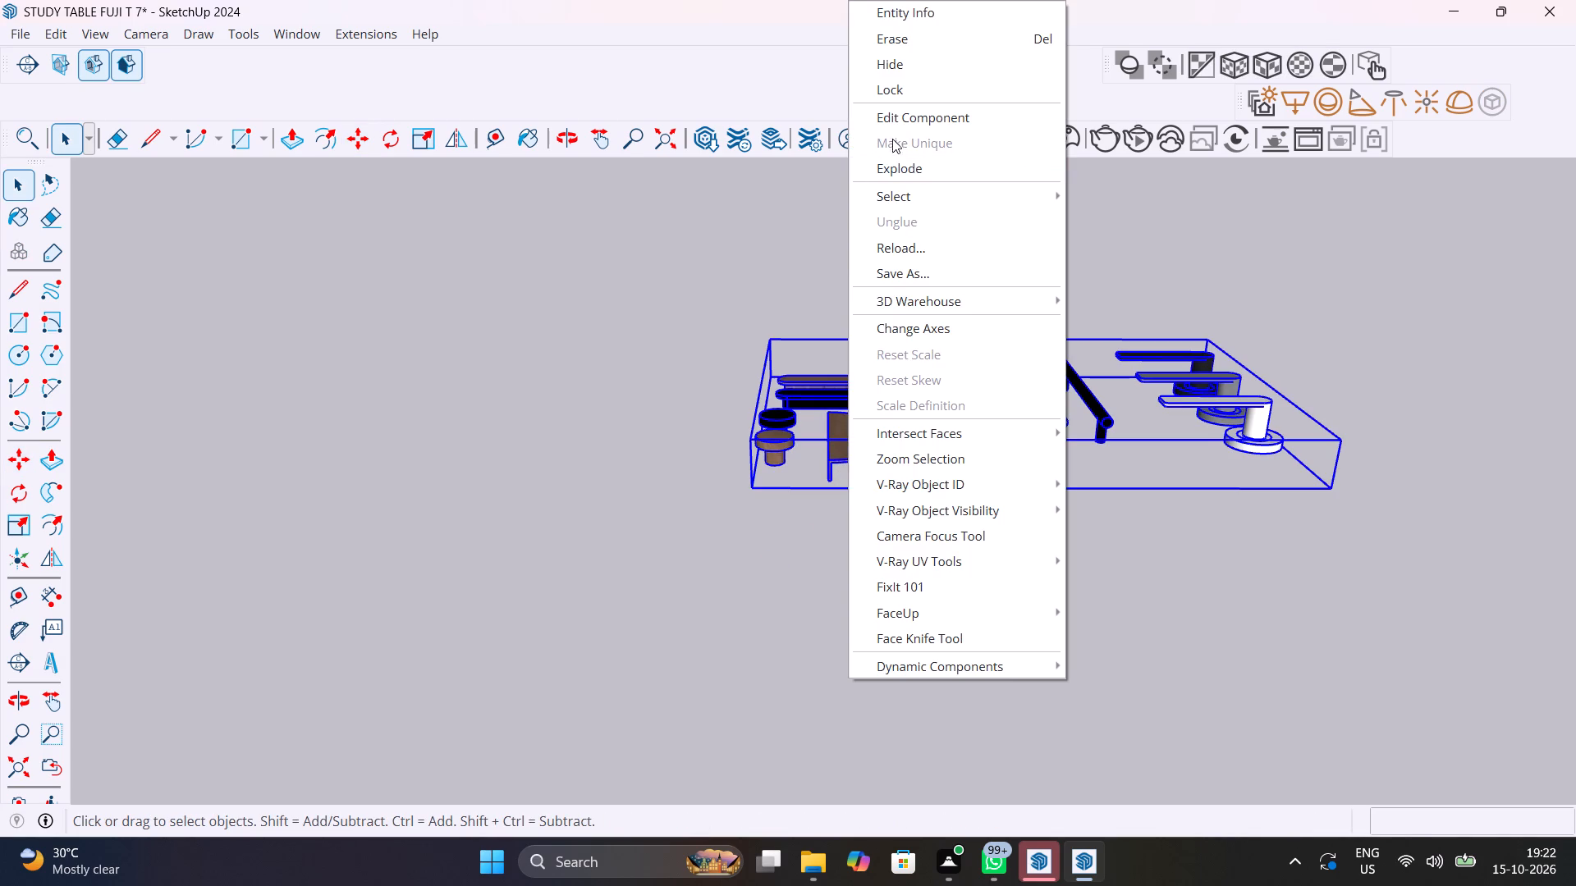
click(905, 161)
Move the black round knob from the handle set about 14' 3 15/16" onto the desk's drawer front.
middle_drag(789, 495, 806, 706)
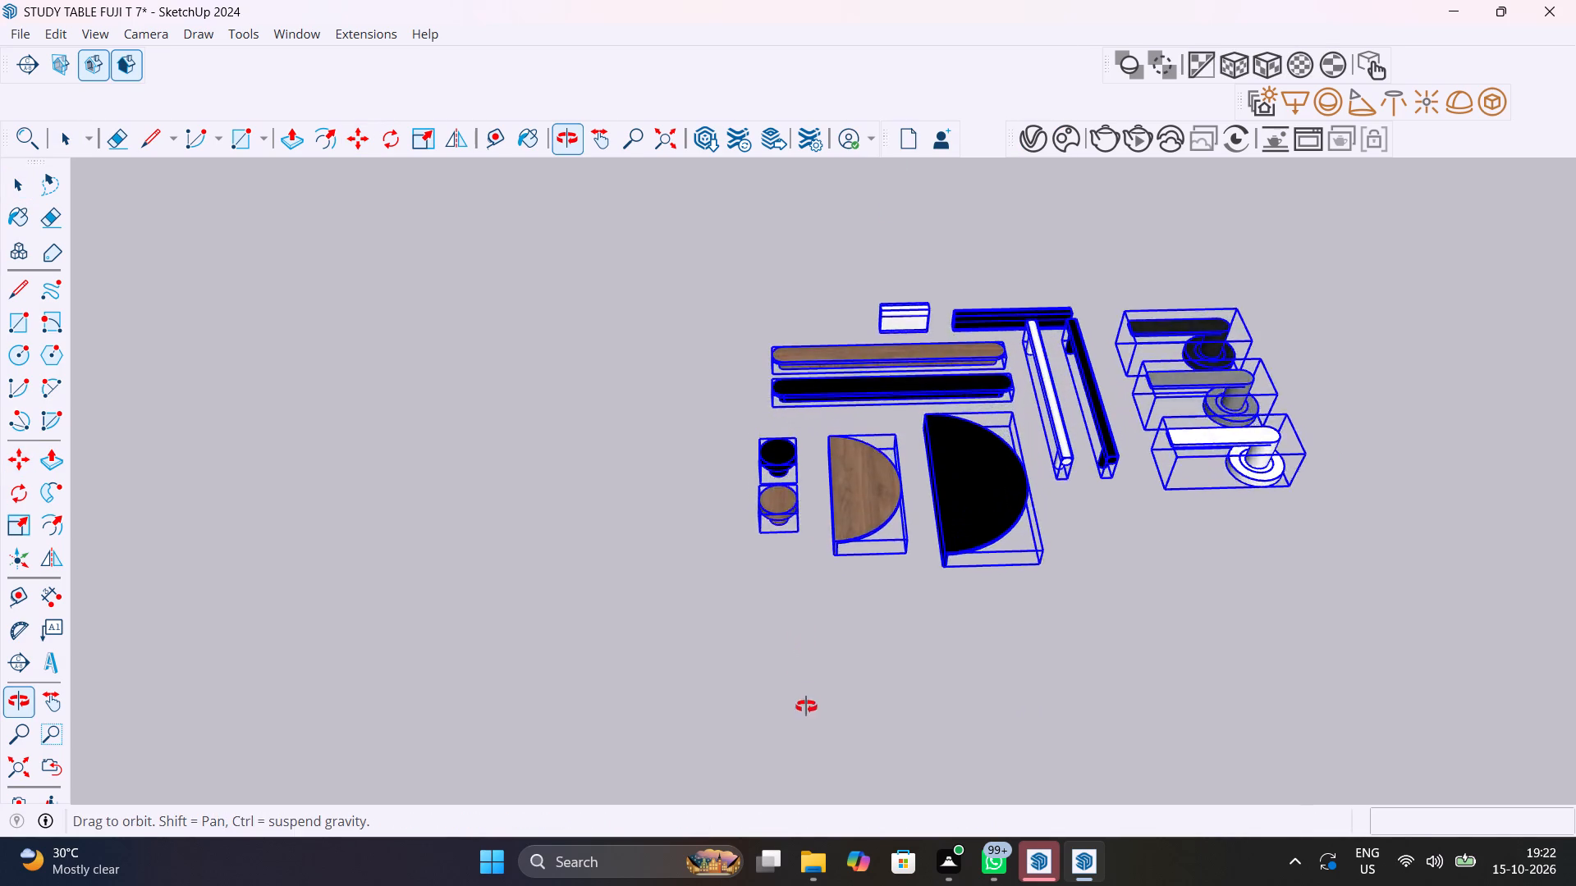
middle_drag(806, 706, 809, 818)
scroll(793, 487, up, 4)
click(793, 486)
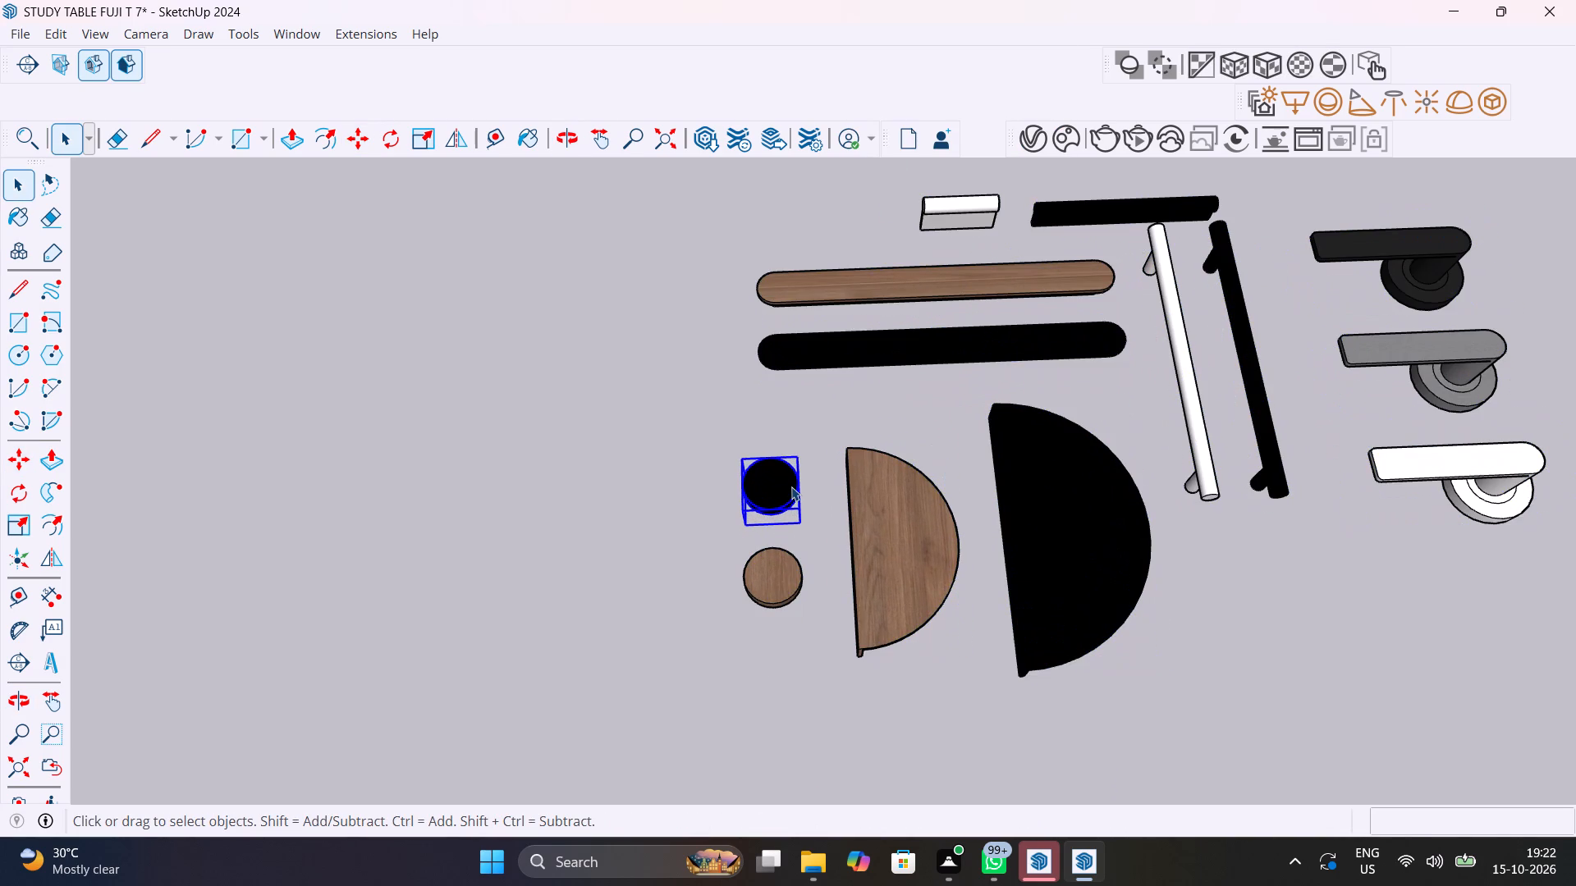
key(m)
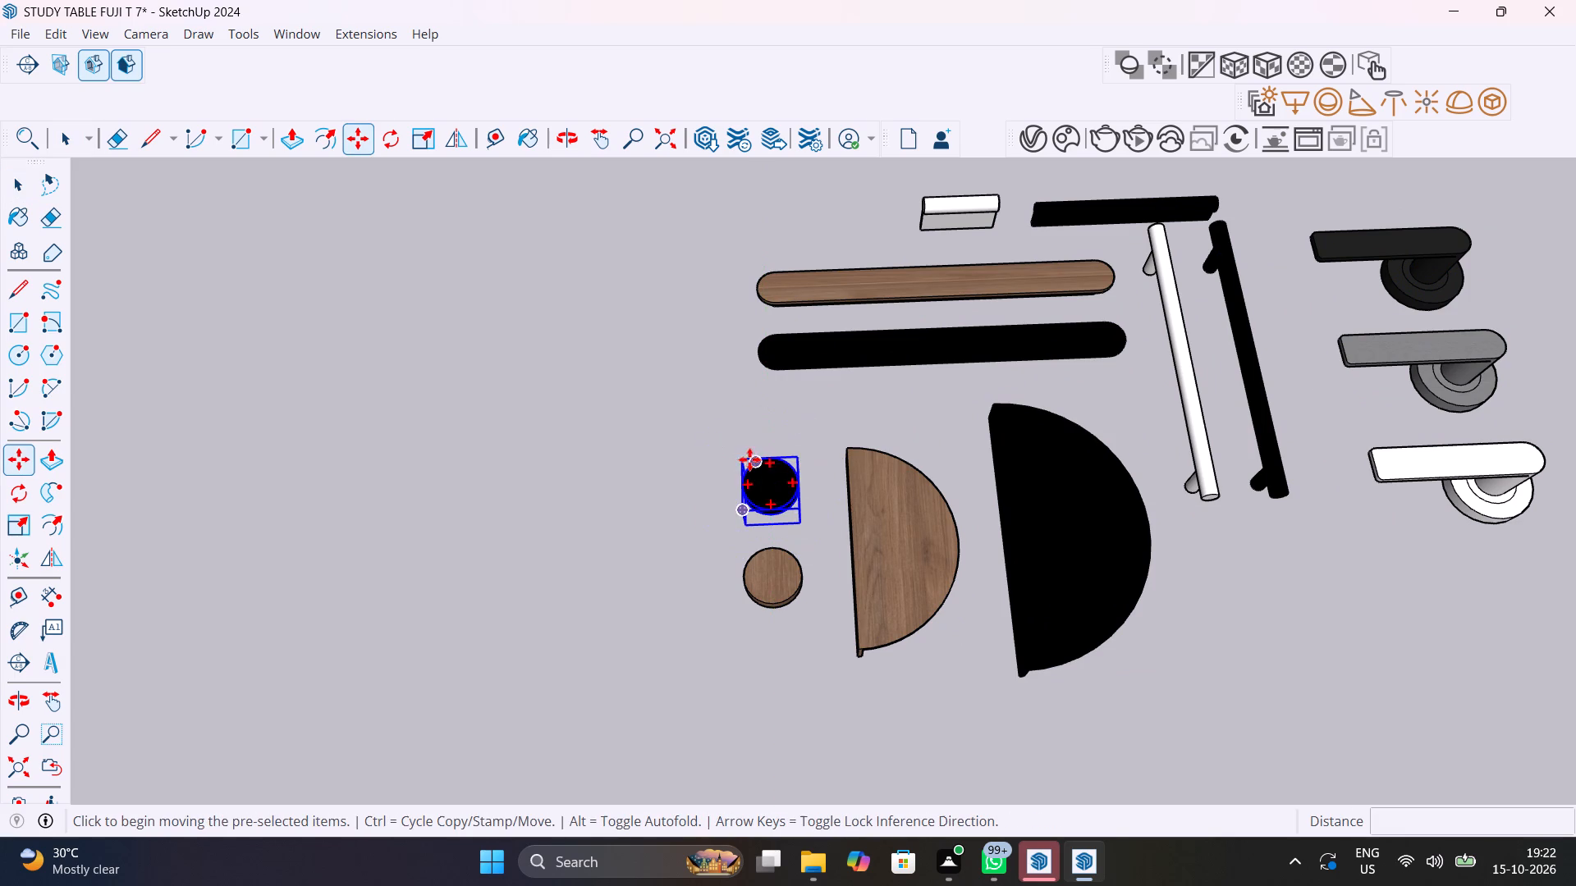
click(743, 459)
scroll(552, 509, down, 20)
middle_drag(459, 637, 493, 564)
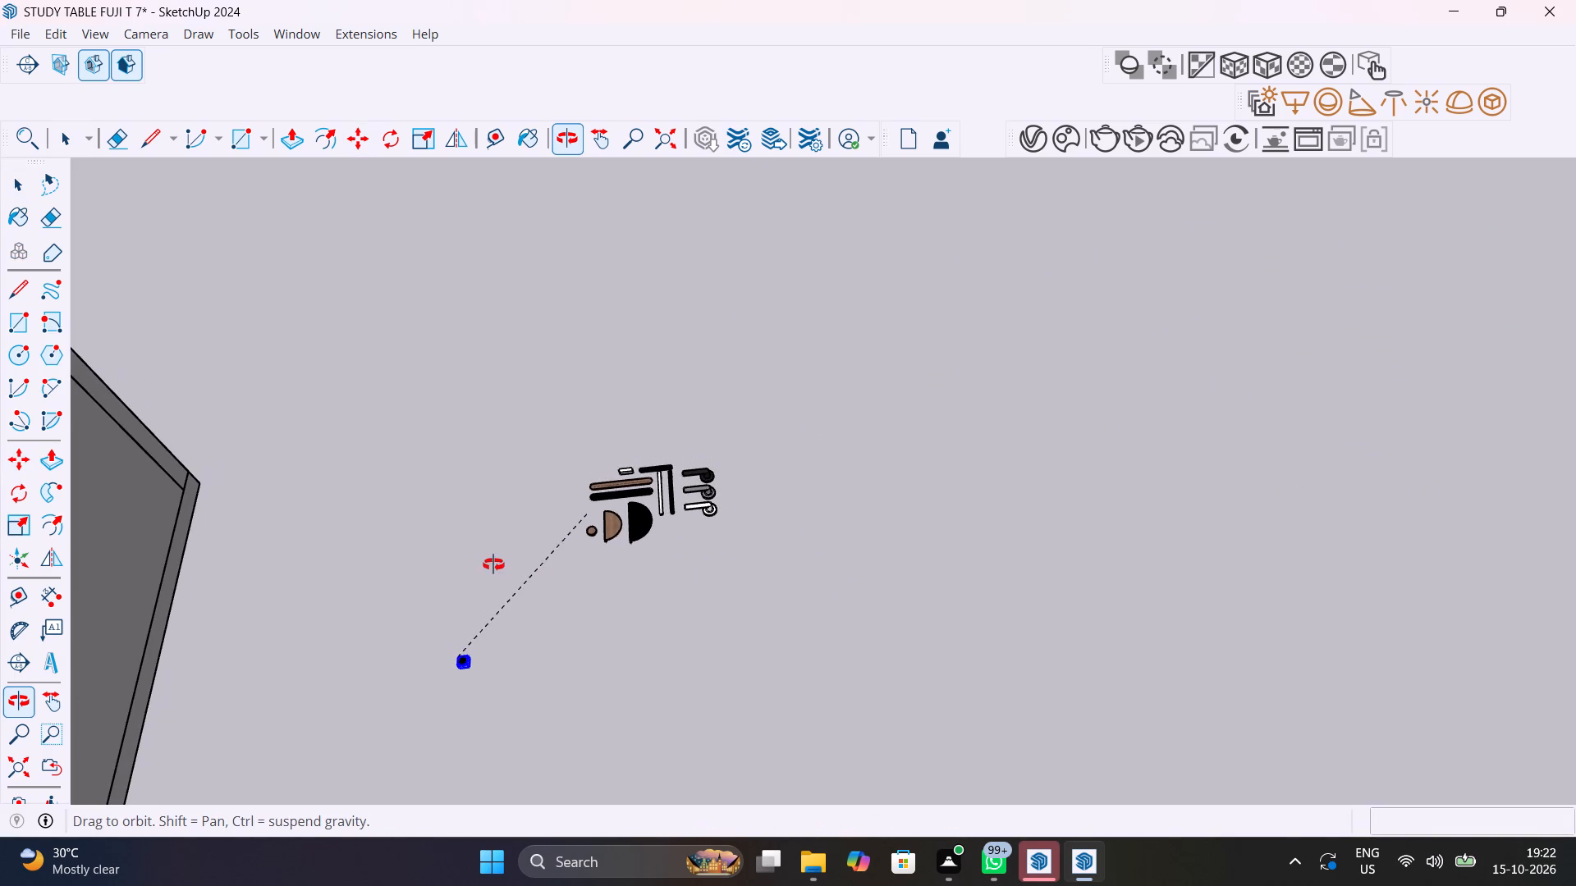
middle_drag(493, 564, 673, 276)
scroll(662, 391, down, 13)
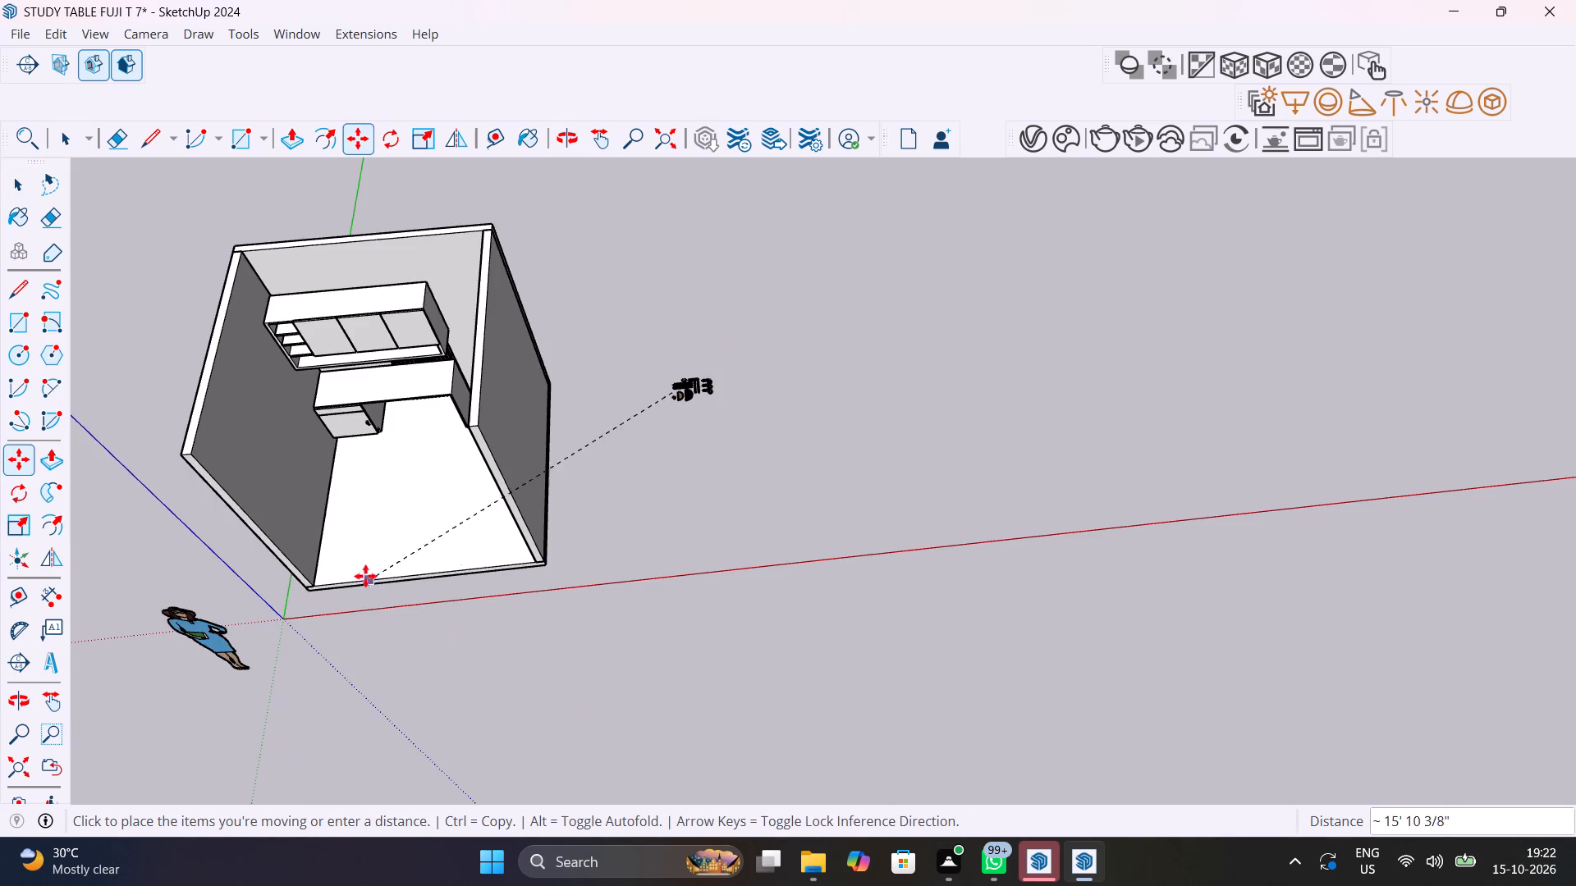
scroll(363, 513, up, 9)
middle_drag(378, 523, 427, 354)
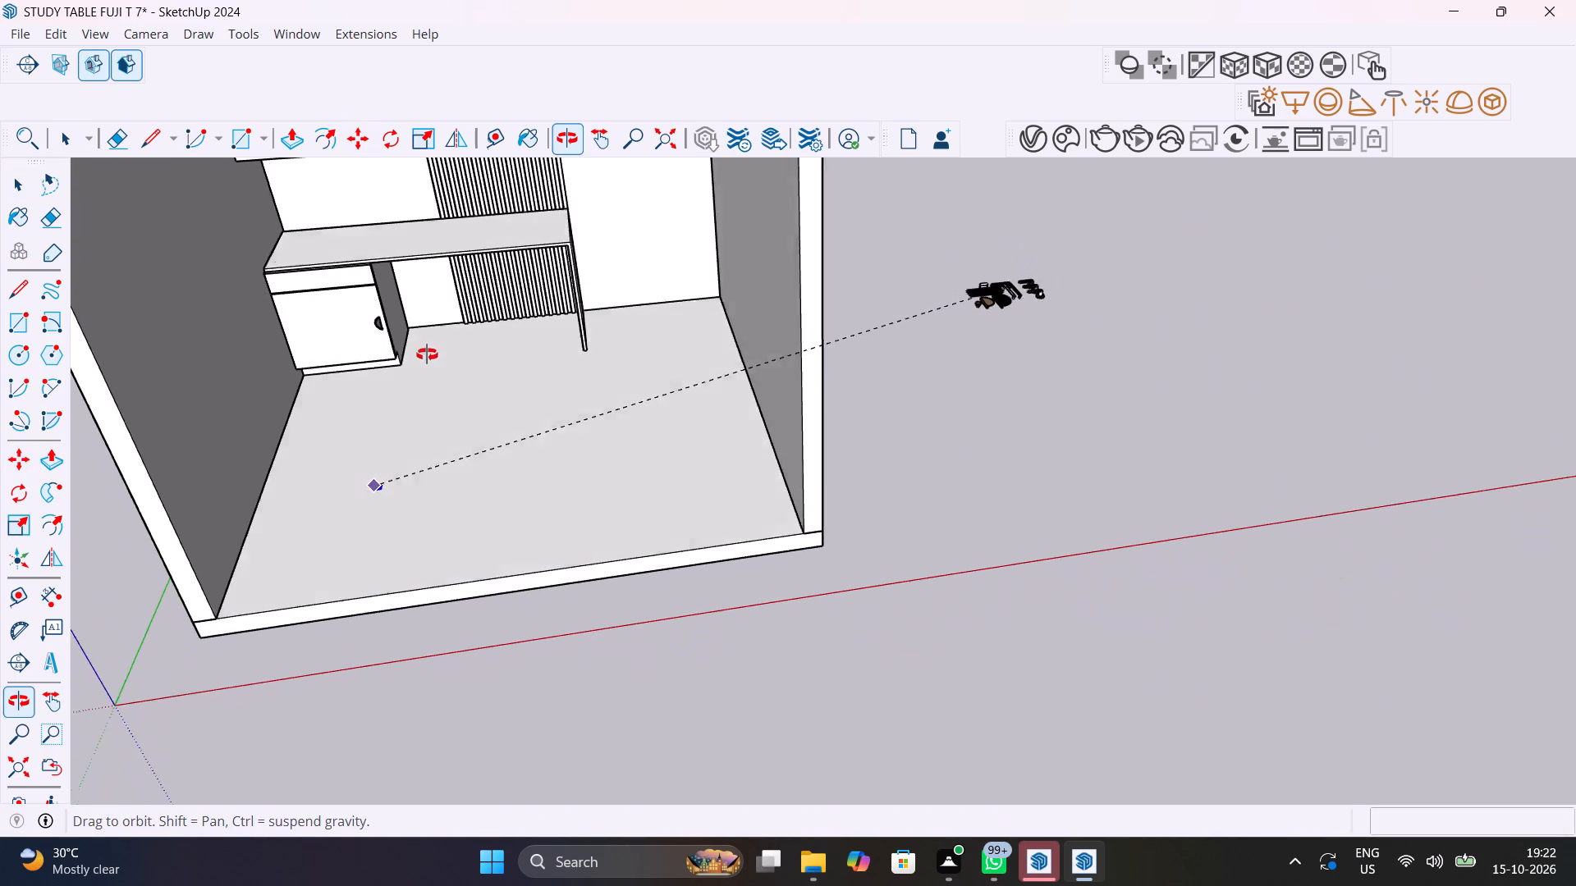
middle_drag(427, 354, 428, 349)
scroll(396, 267, up, 19)
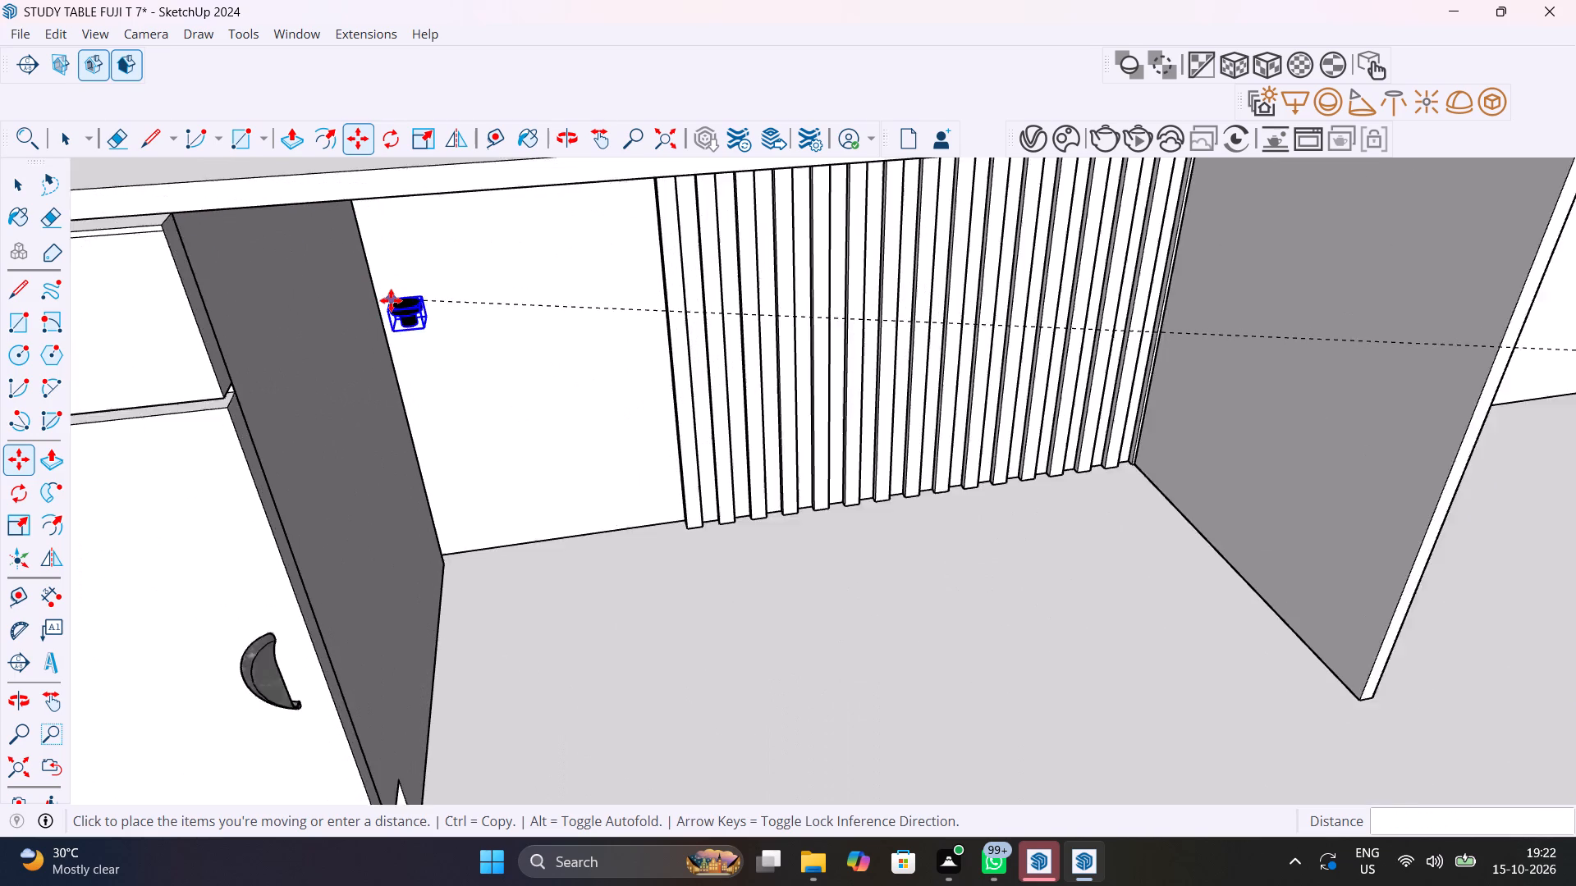
scroll(391, 300, up, 1)
shift+middle_drag(328, 372, 662, 377)
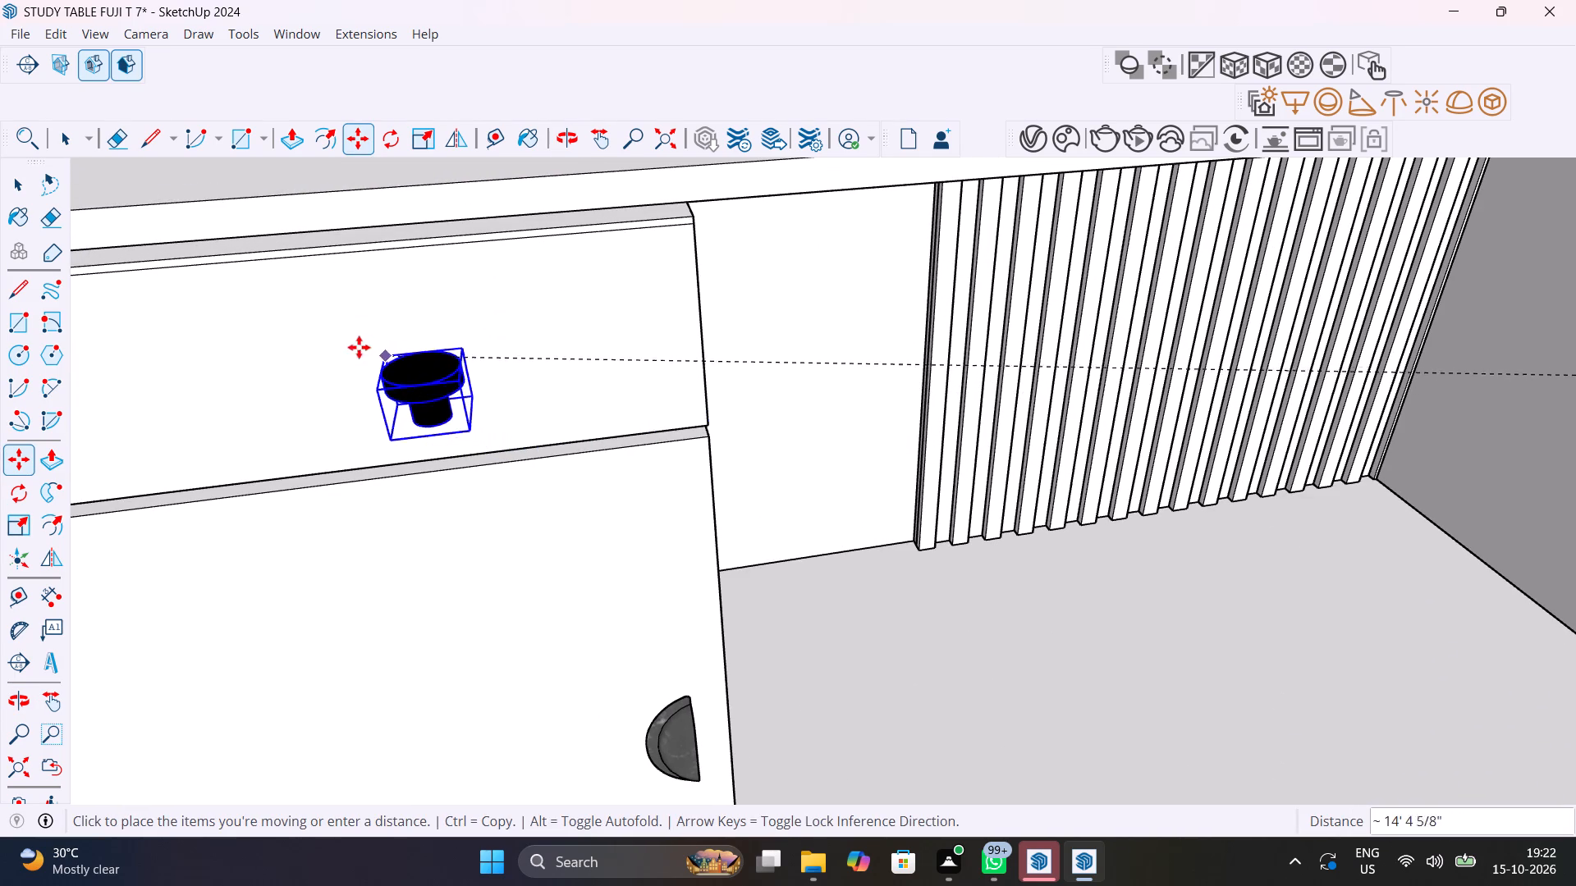
scroll(231, 336, down, 6)
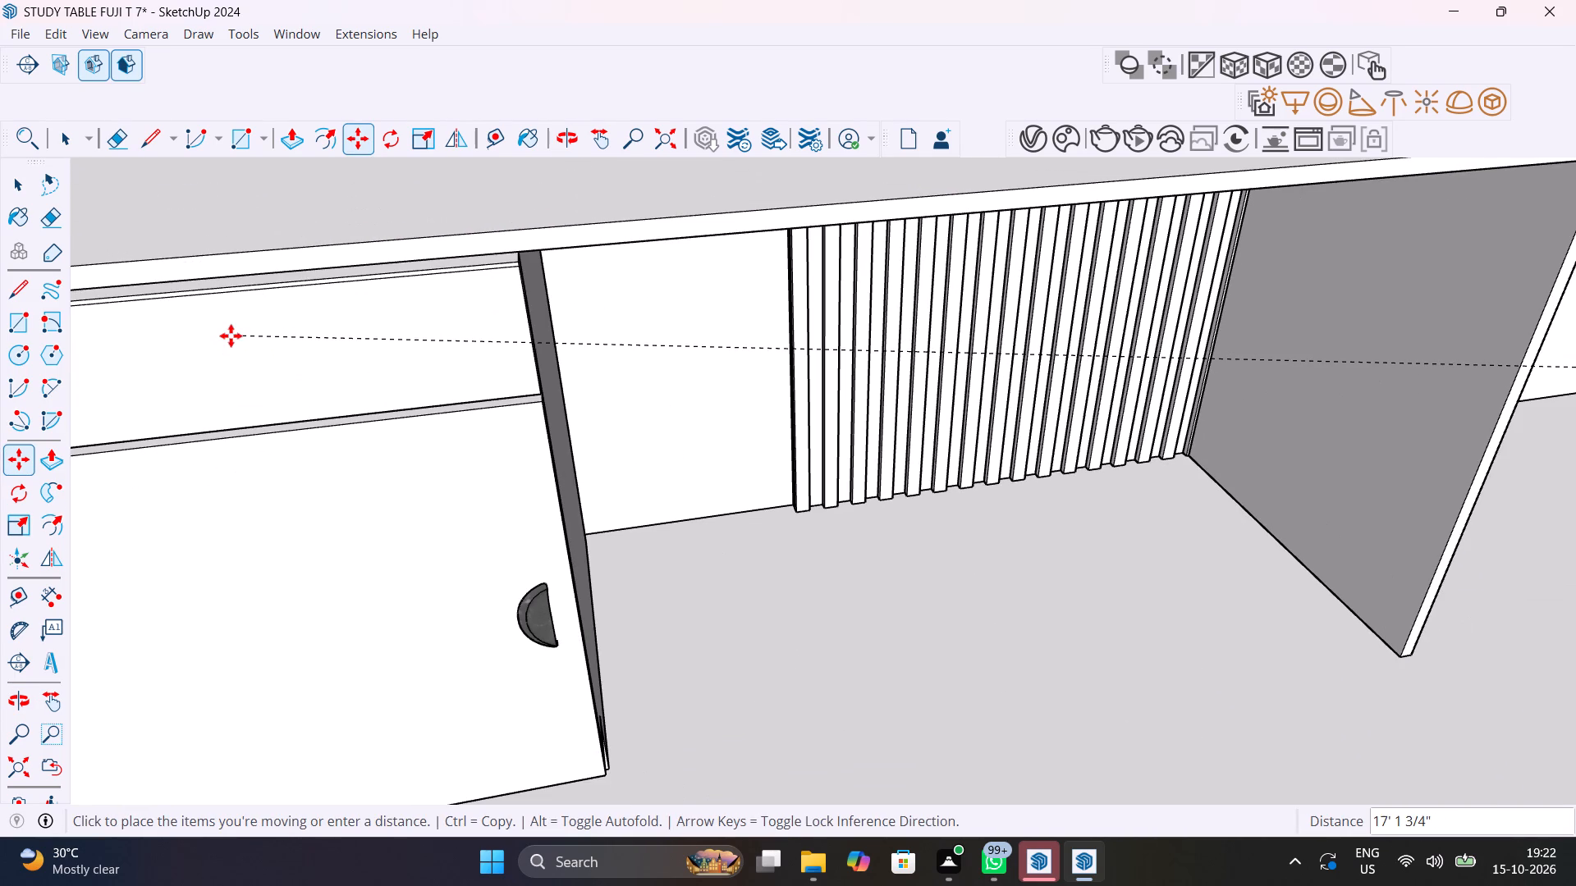
scroll(342, 302, down, 6)
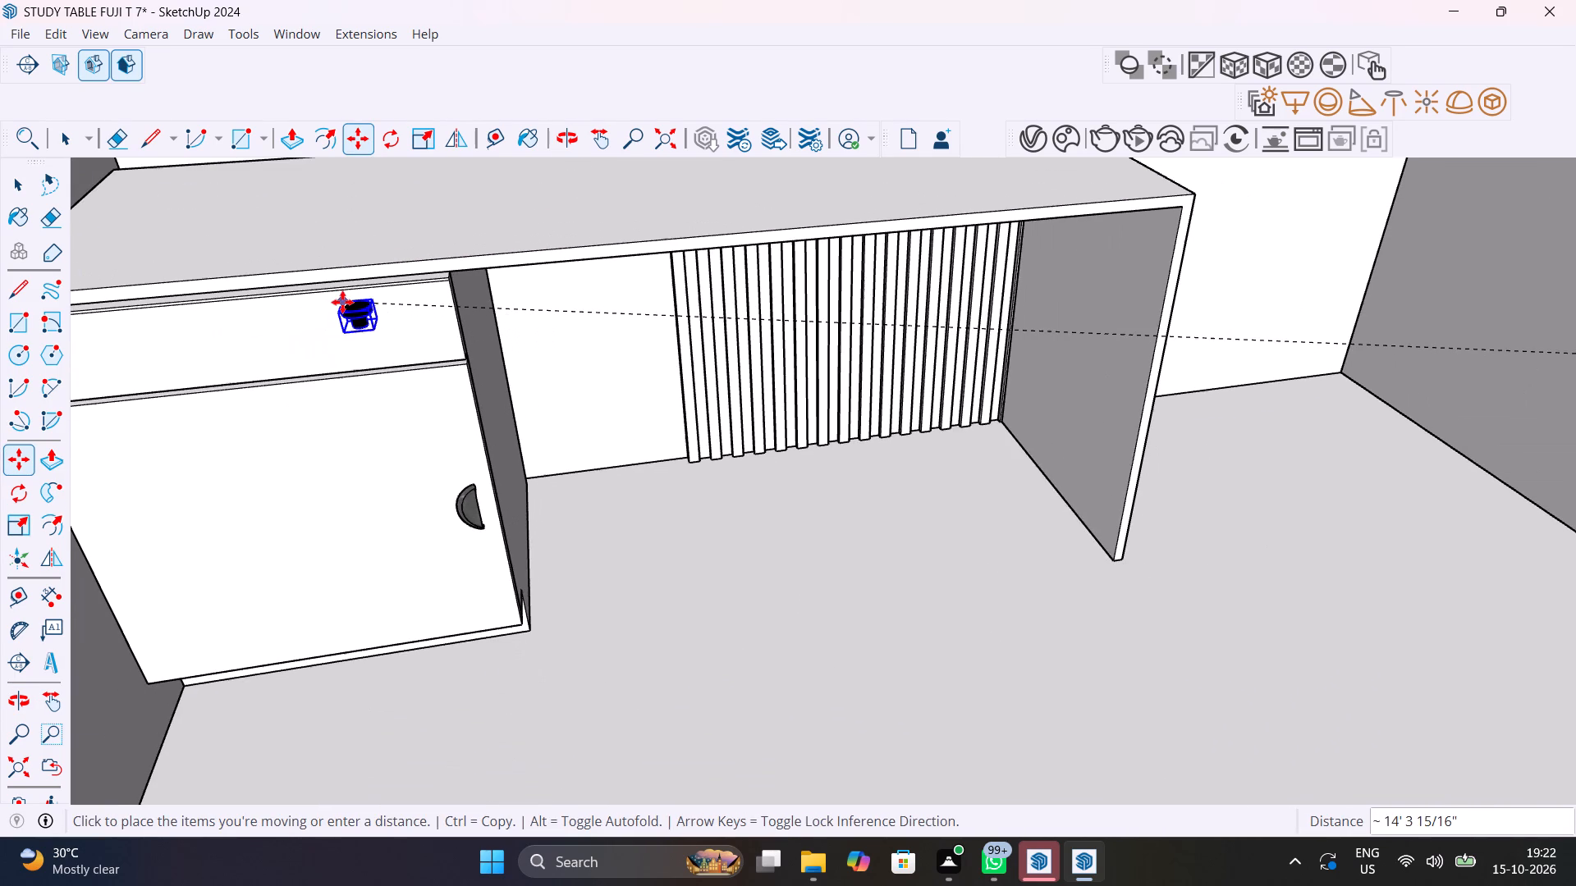
click(342, 302)
key(space)
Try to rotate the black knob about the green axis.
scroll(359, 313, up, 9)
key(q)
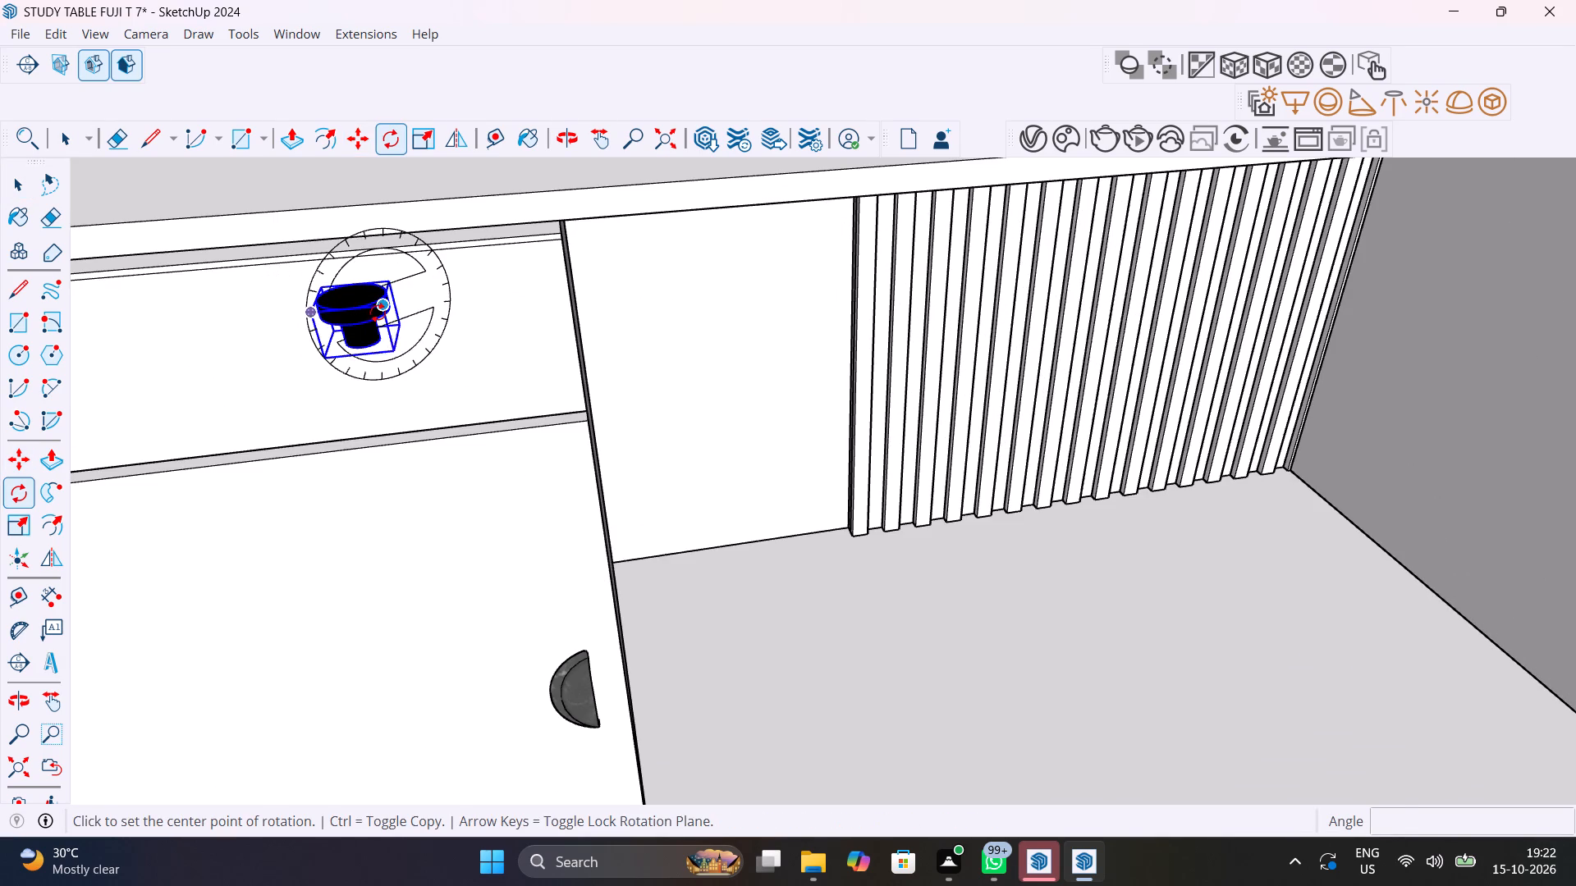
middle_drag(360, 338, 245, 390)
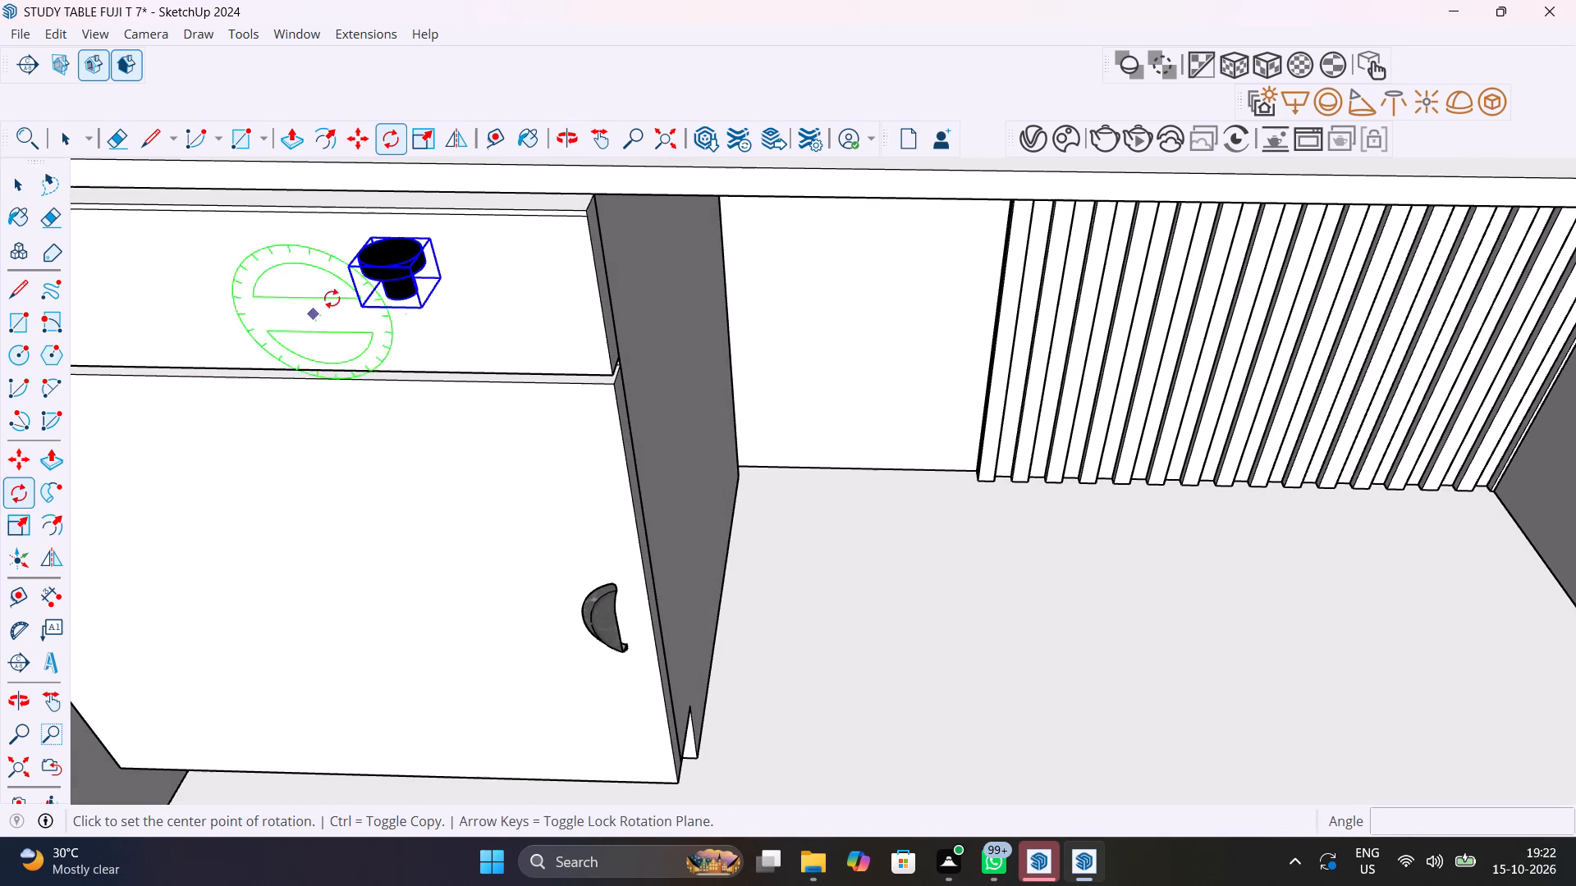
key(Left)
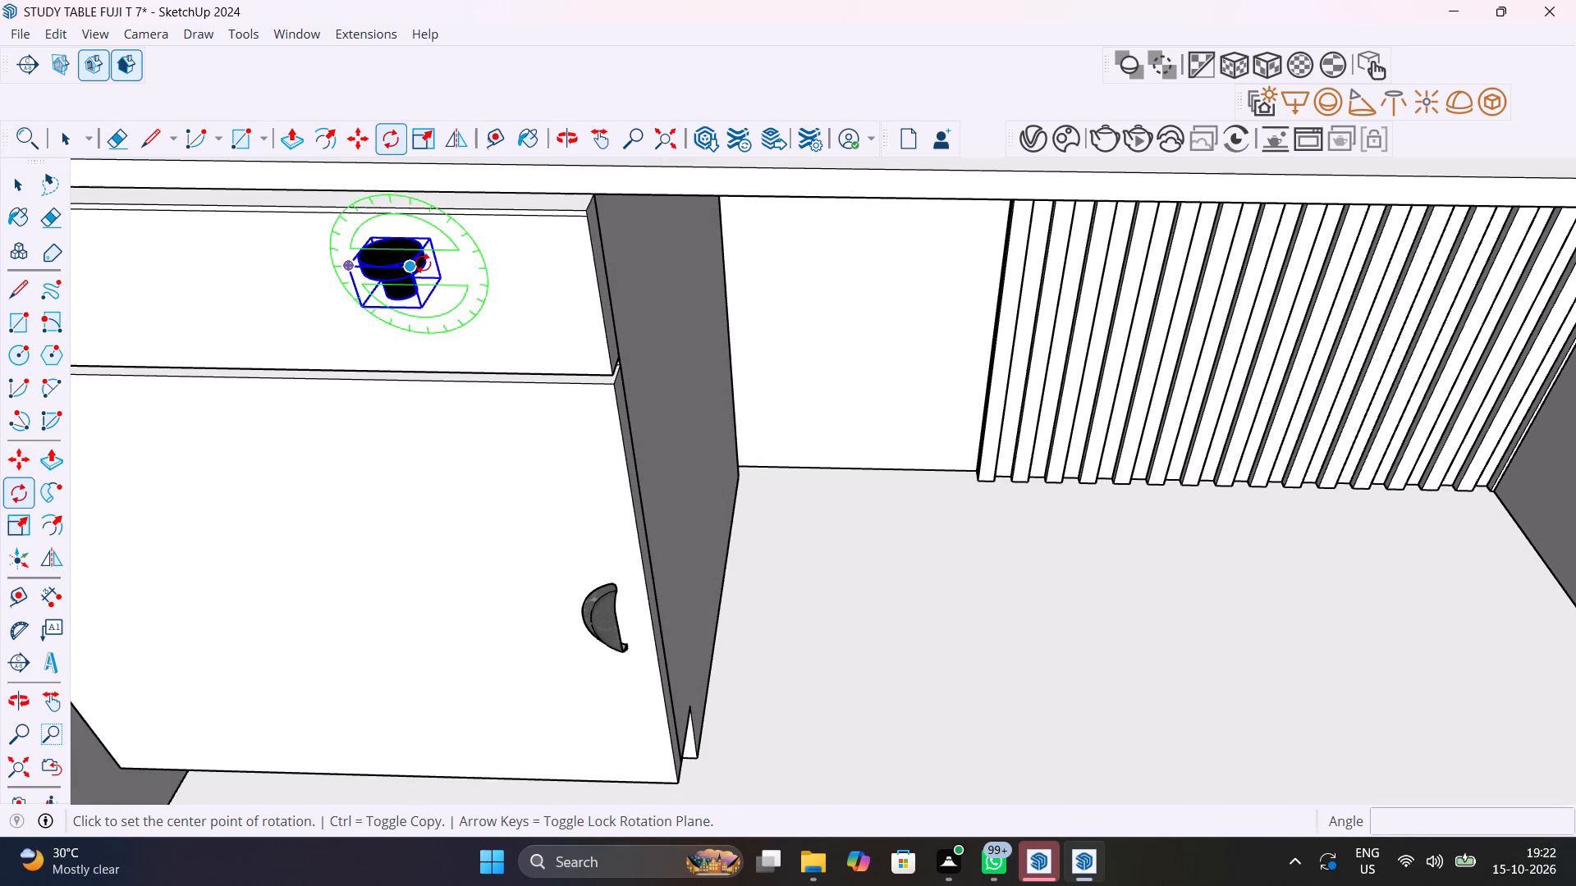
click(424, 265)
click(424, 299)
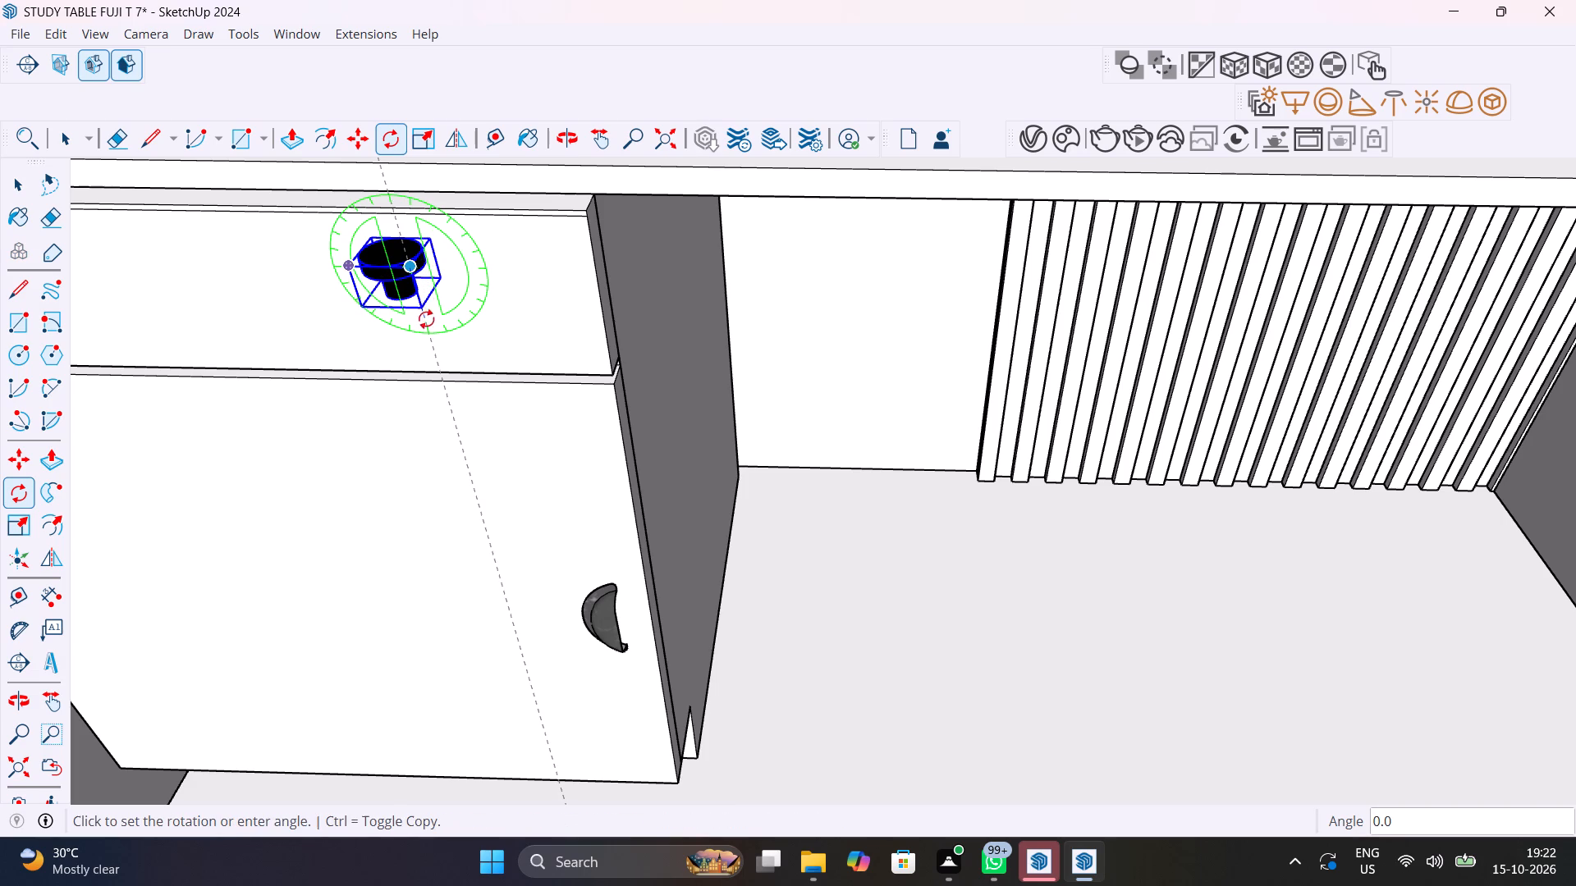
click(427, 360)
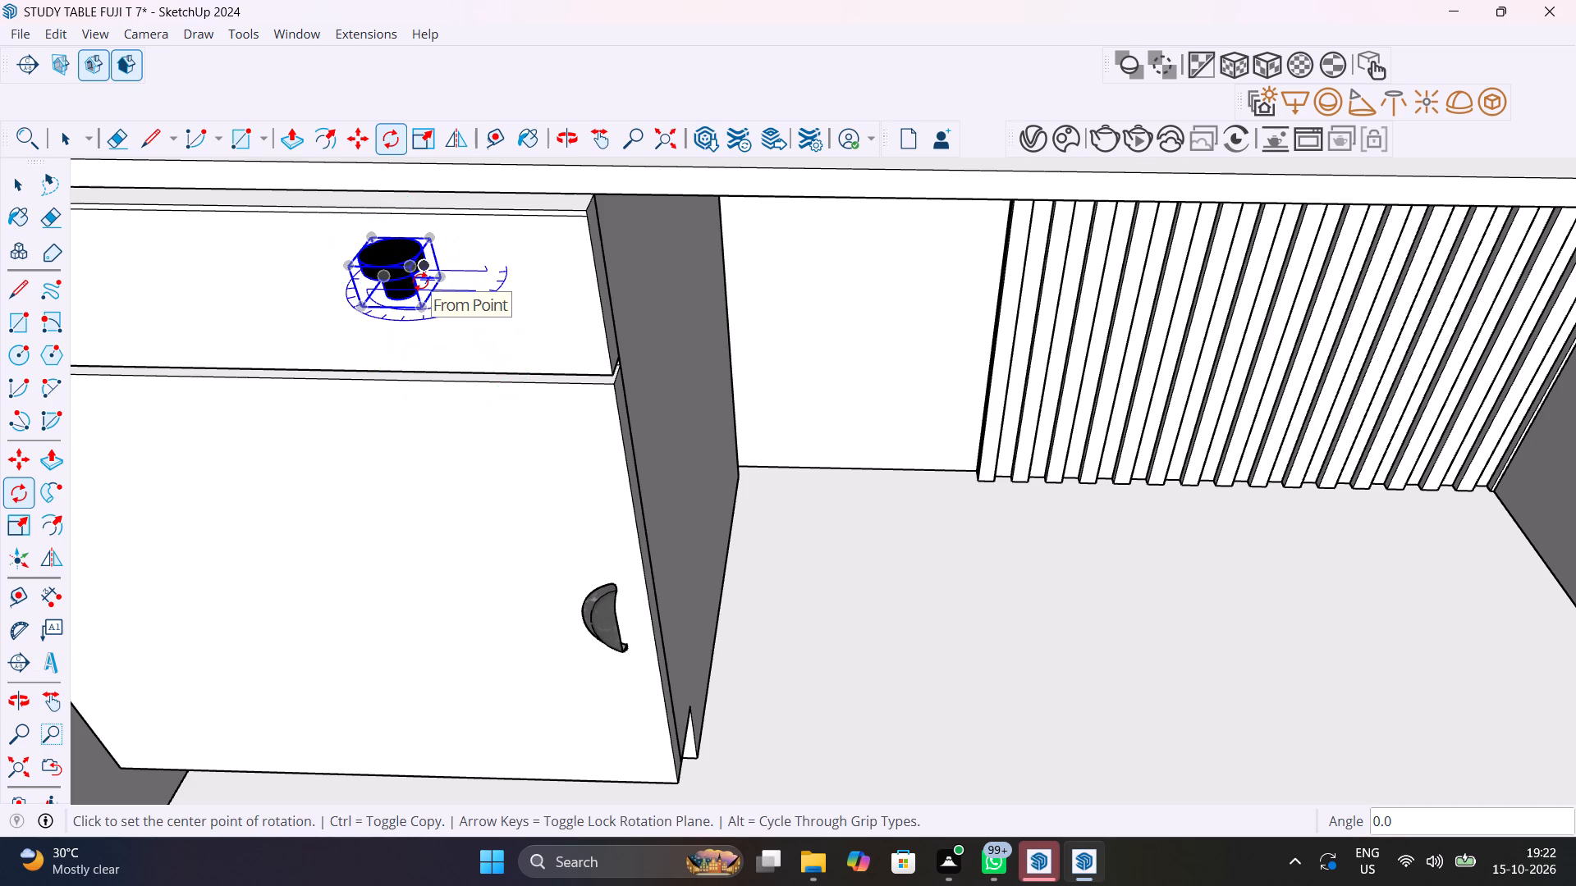
Rotate the black knob 90 degrees about the red axis so its round face points out from the drawer front.
scroll(420, 281, up, 4)
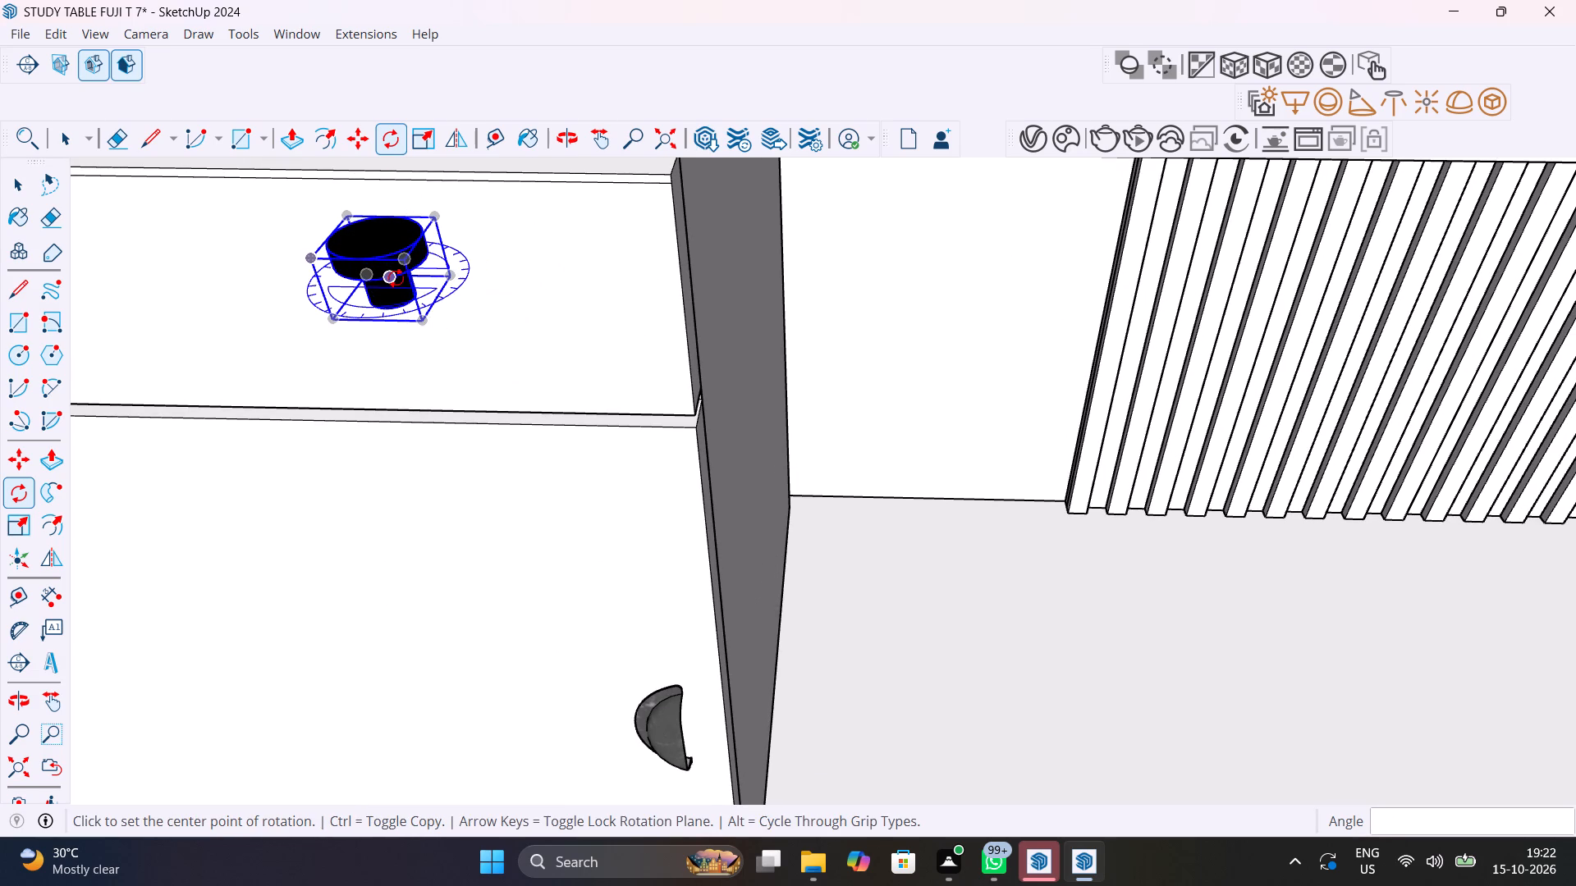
key(Up)
key(Right)
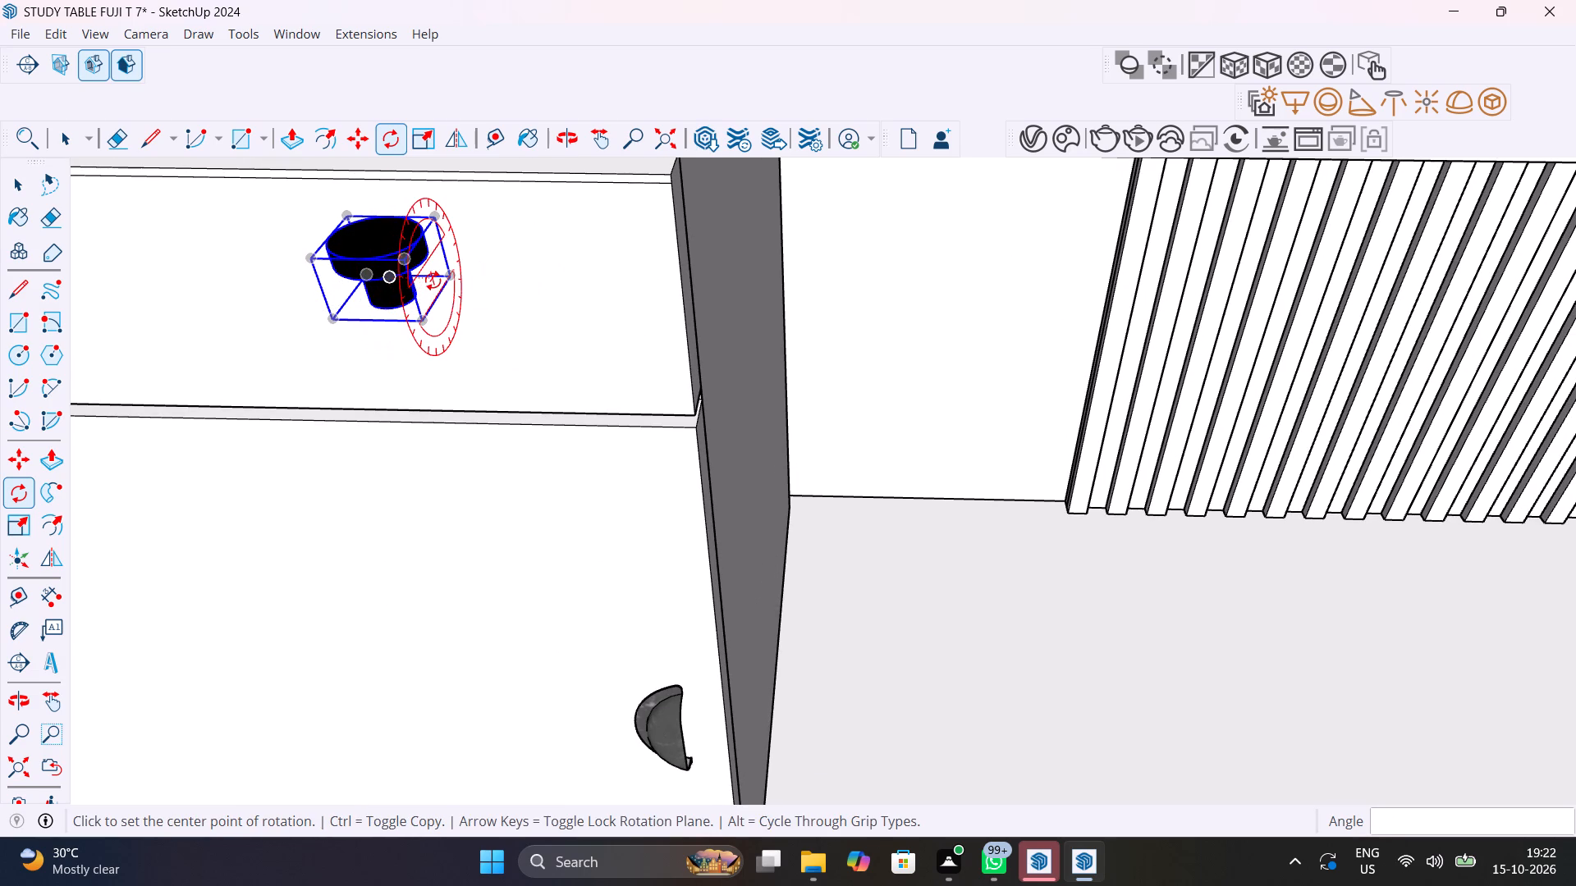
click(433, 281)
click(434, 318)
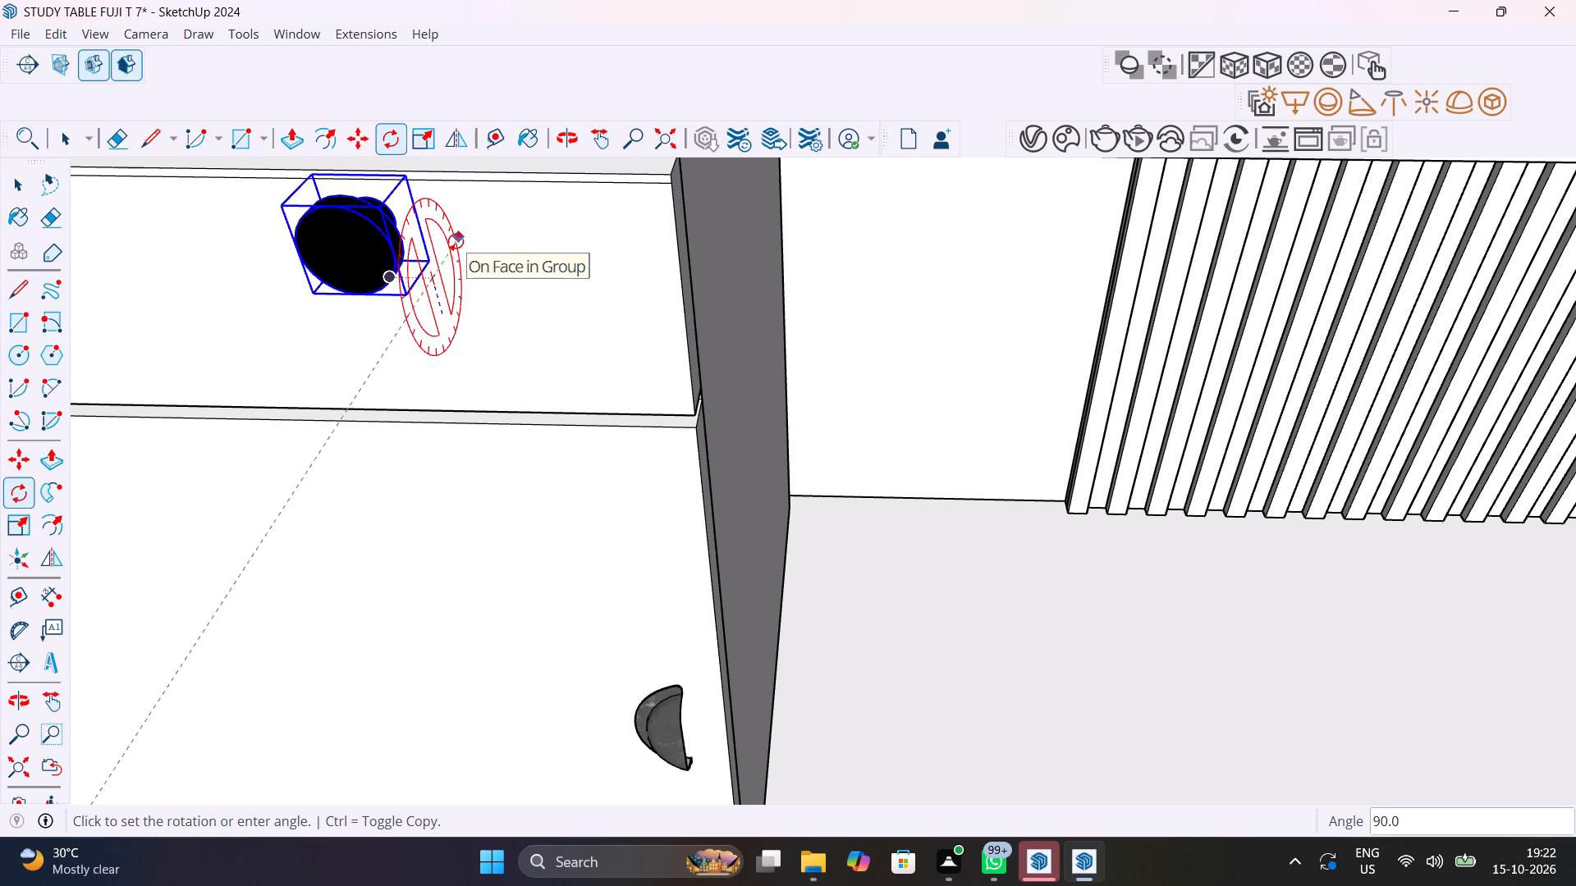
text(90)
key(Return)
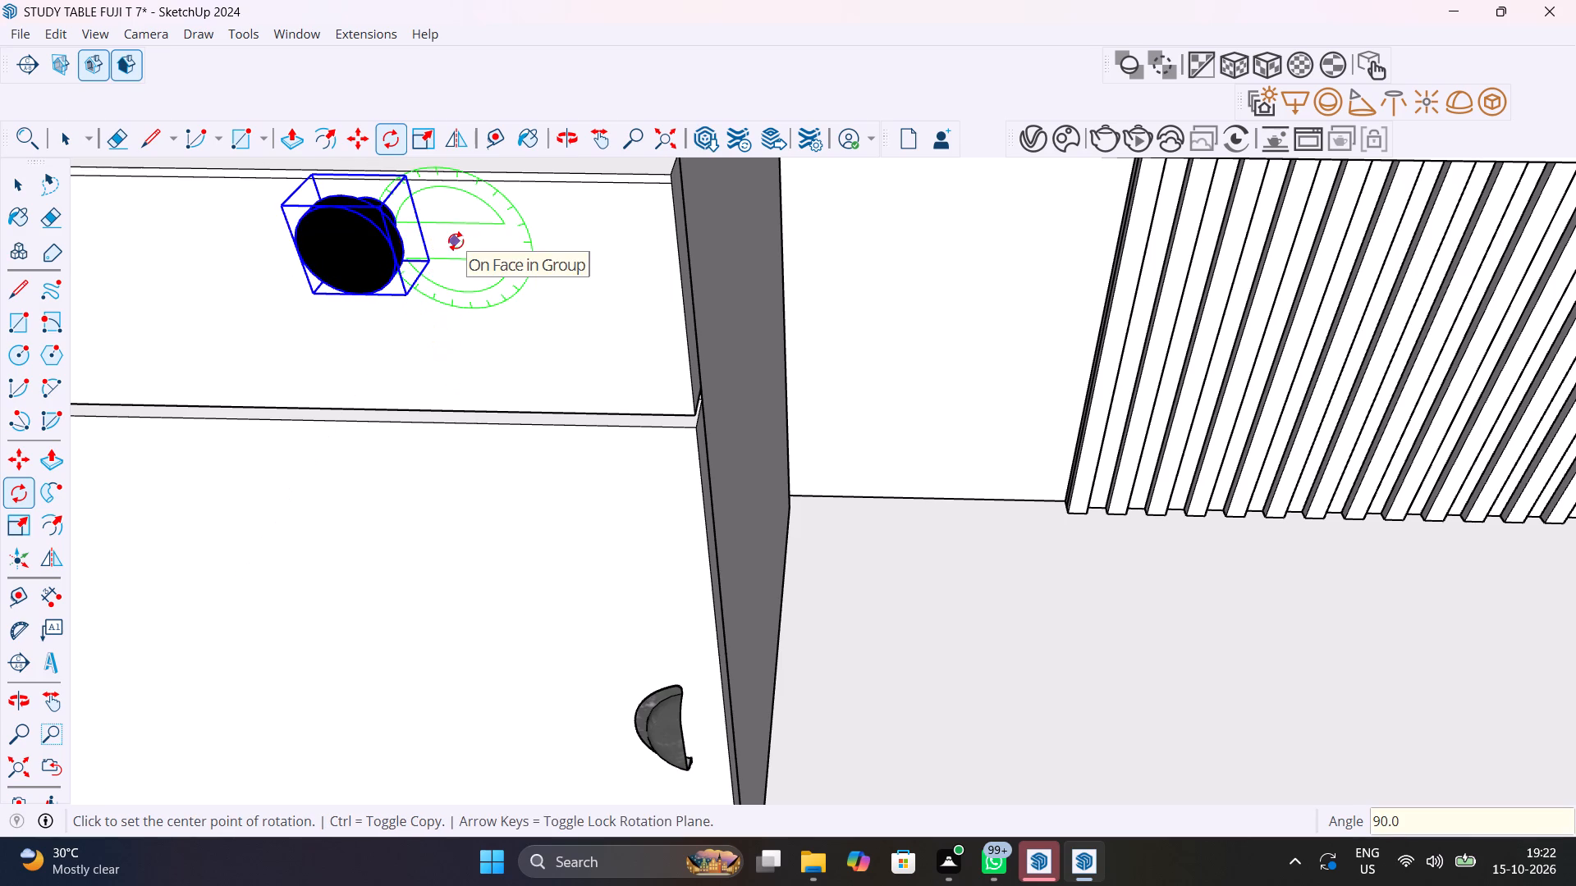
key(space)
scroll(456, 241, down, 13)
scroll(481, 483, down, 11)
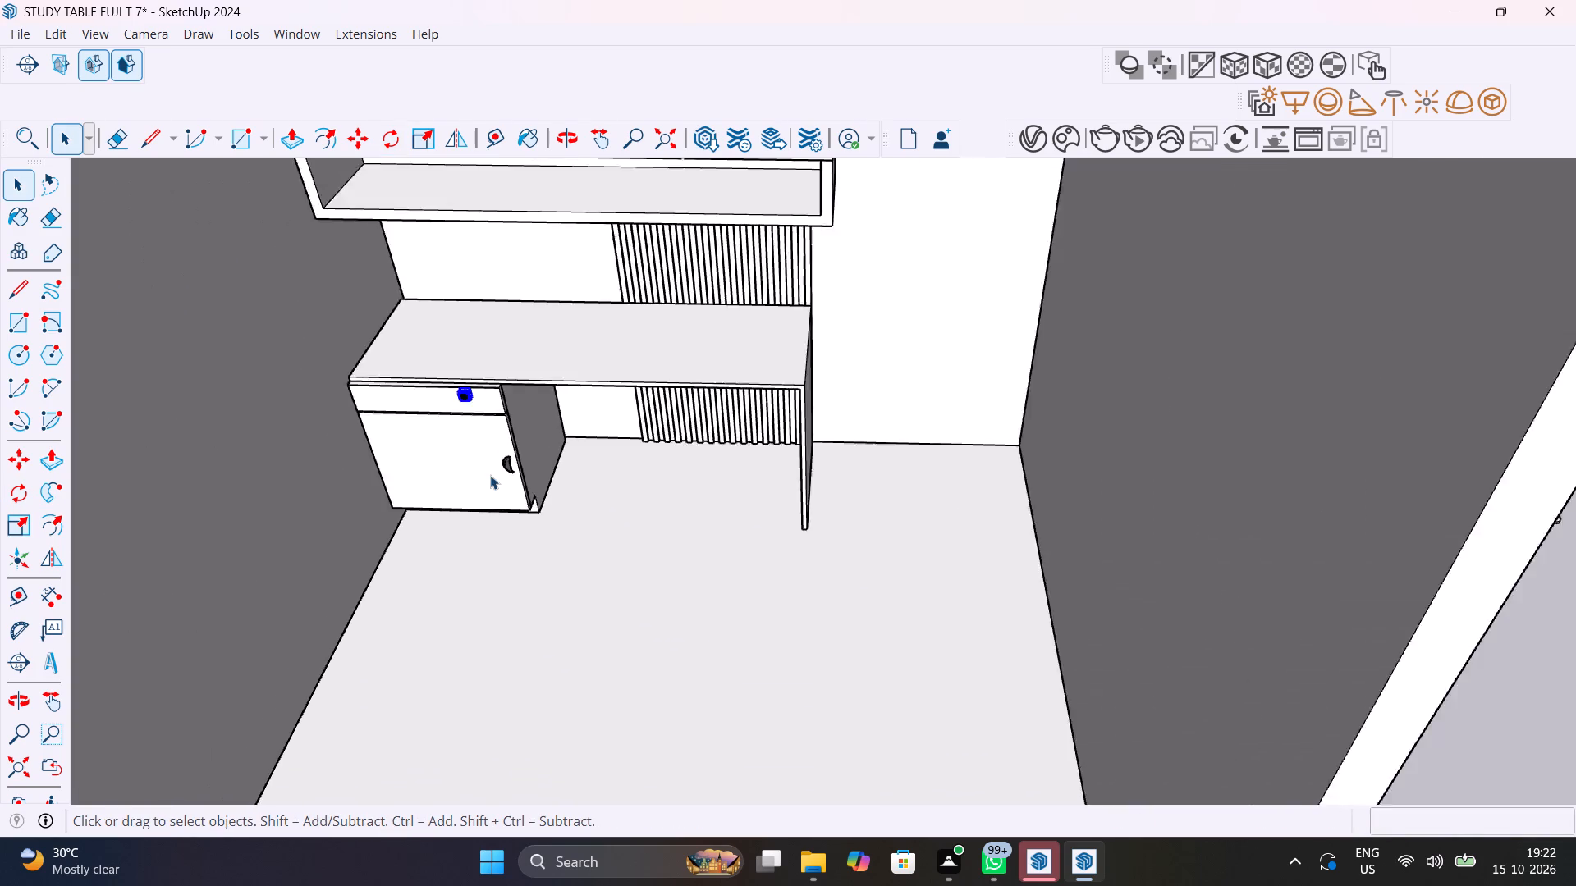
scroll(490, 475, down, 5)
click(186, 621)
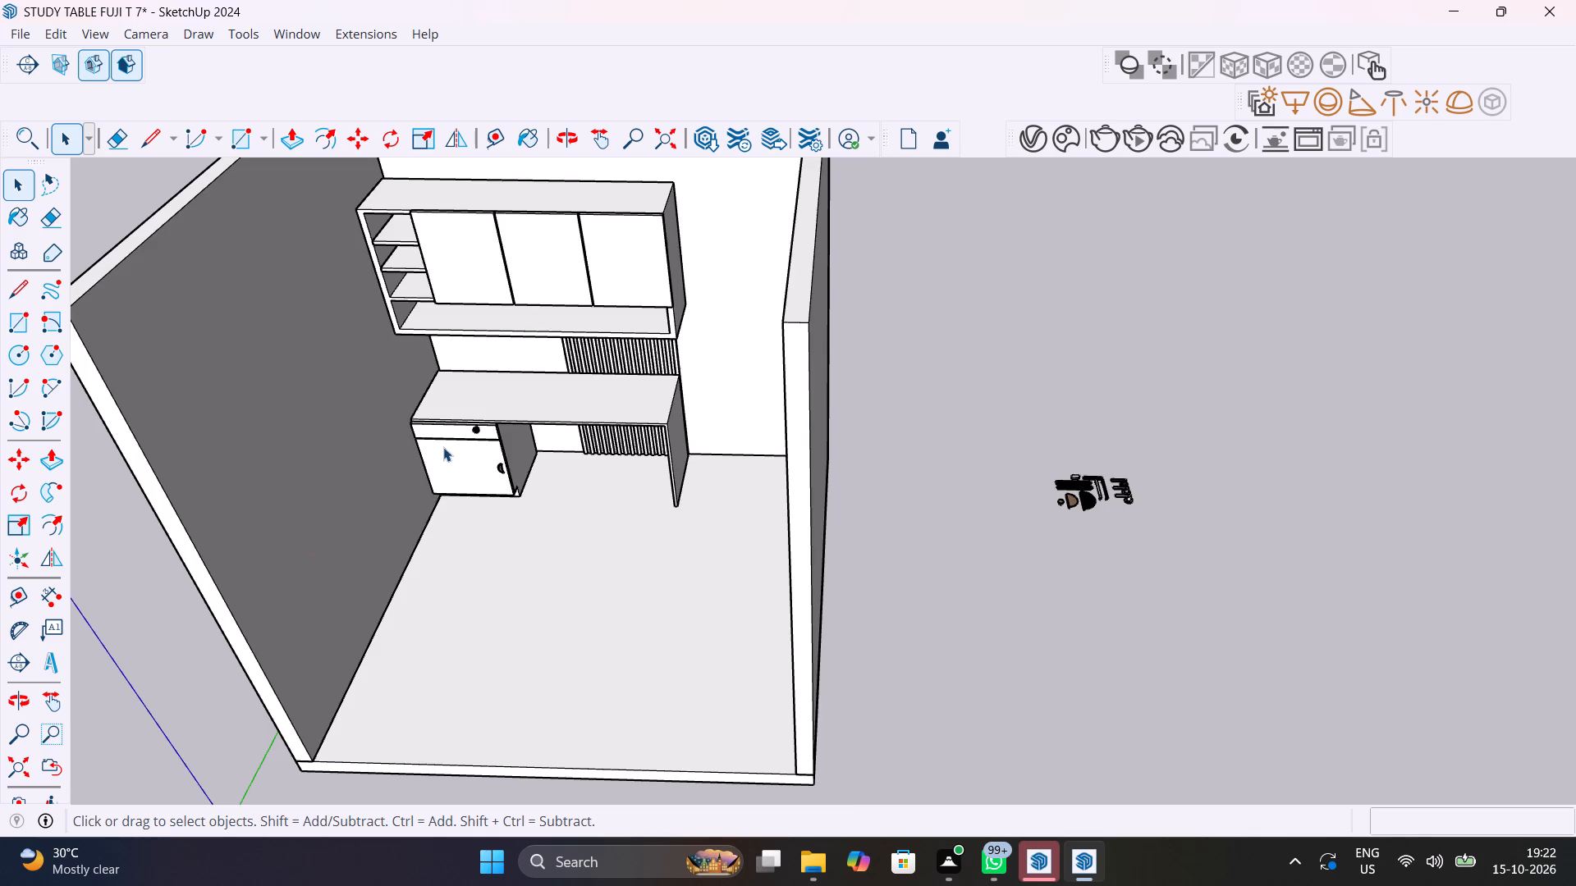
Move the black knob about 5" across the drawer front, placing it on the face near the middle.
scroll(461, 423, up, 12)
middle_drag(511, 443, 650, 332)
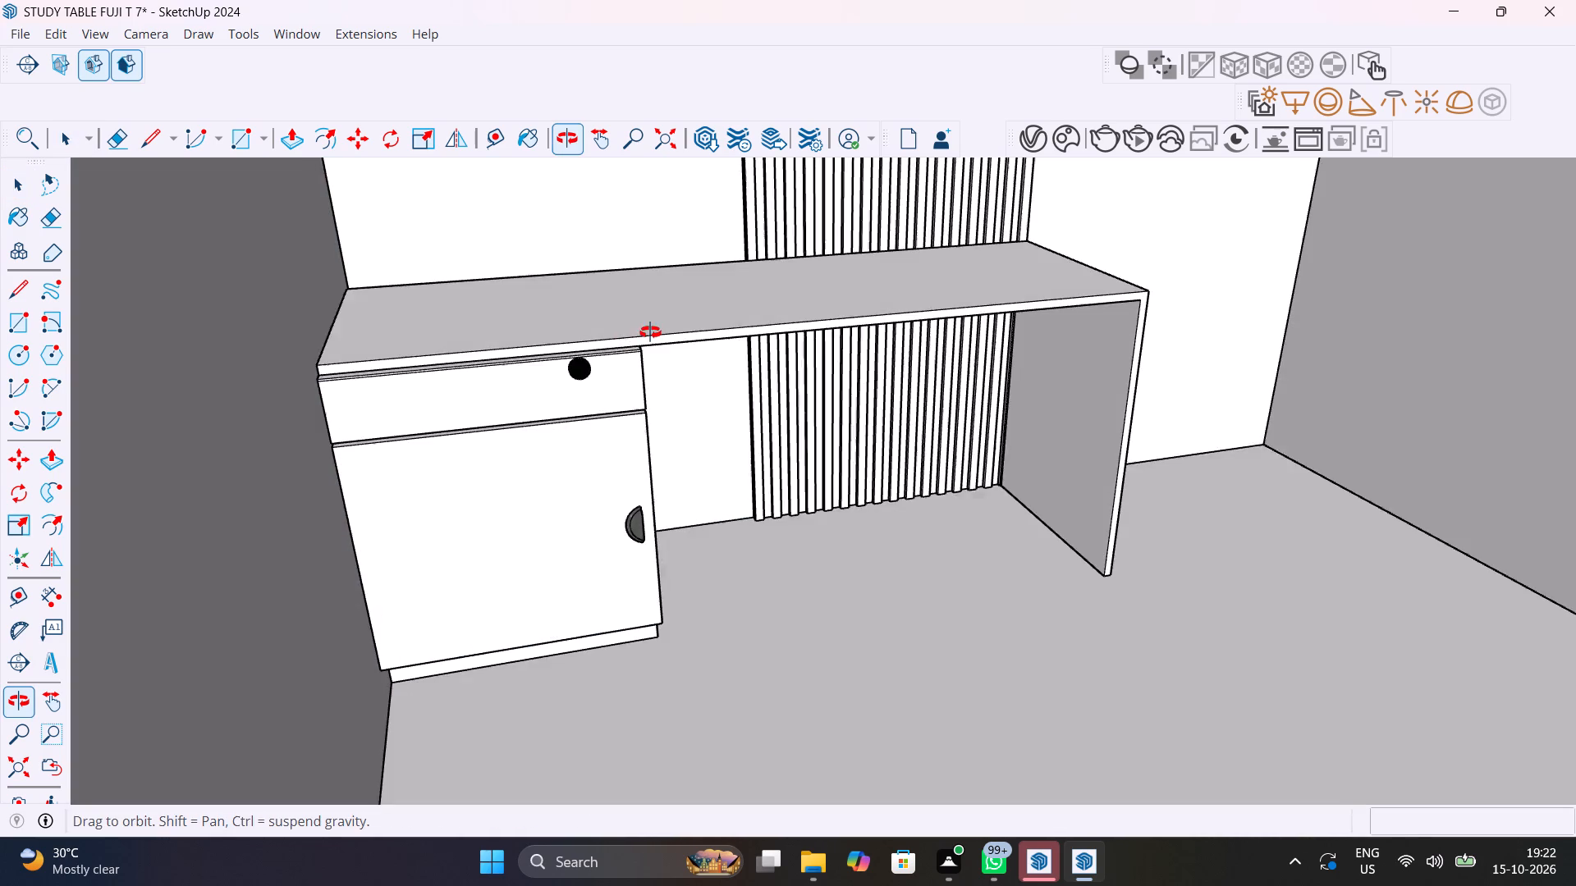
middle_drag(650, 332, 634, 338)
scroll(569, 387, up, 8)
click(565, 354)
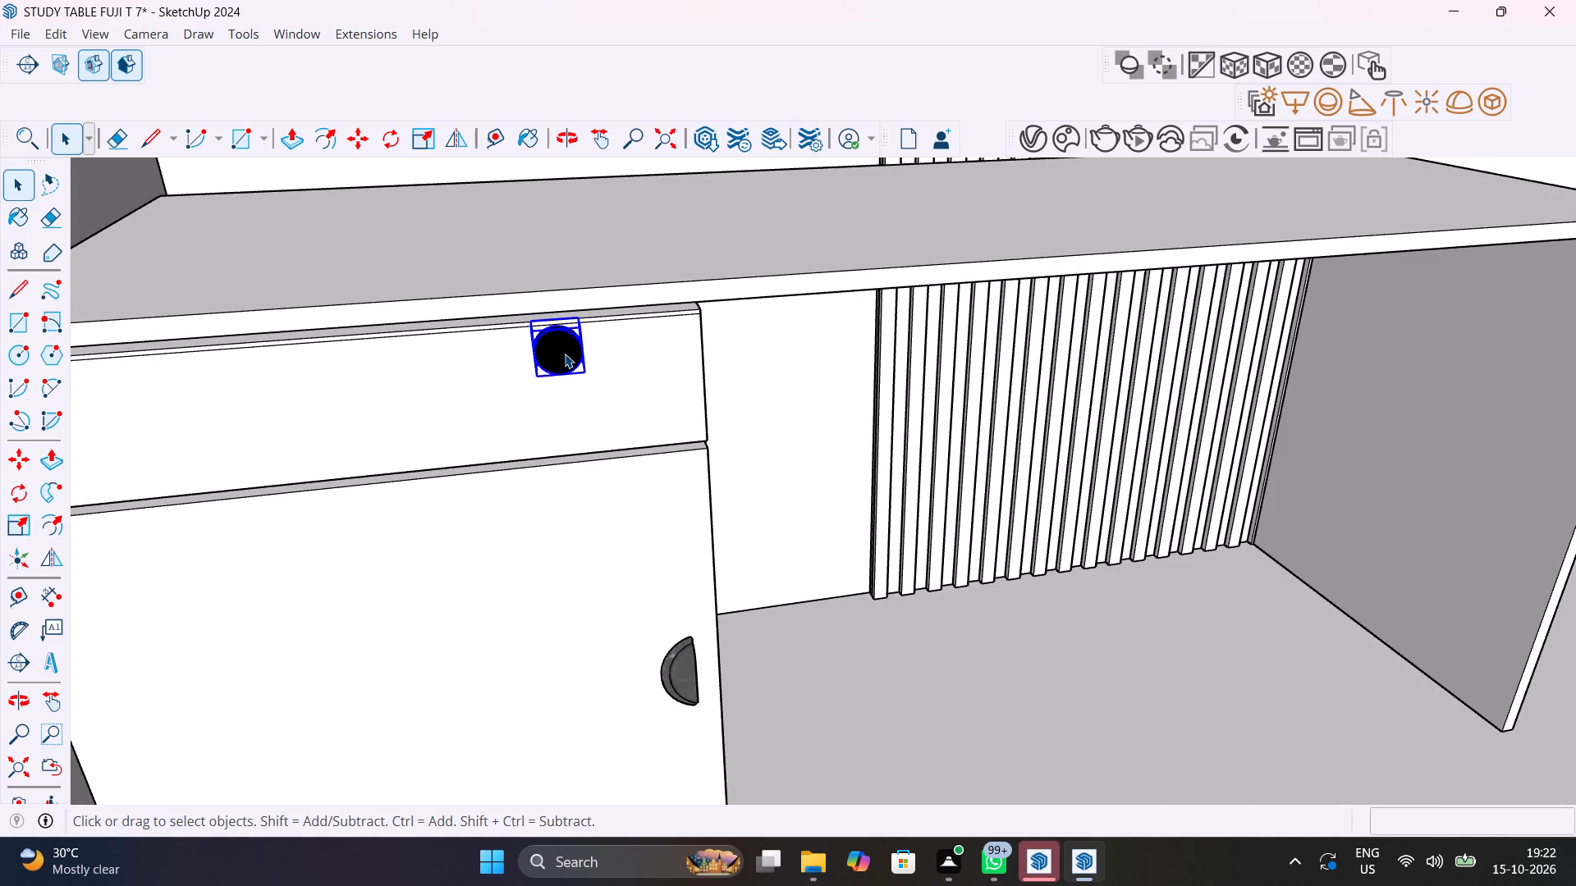
key(m)
click(538, 352)
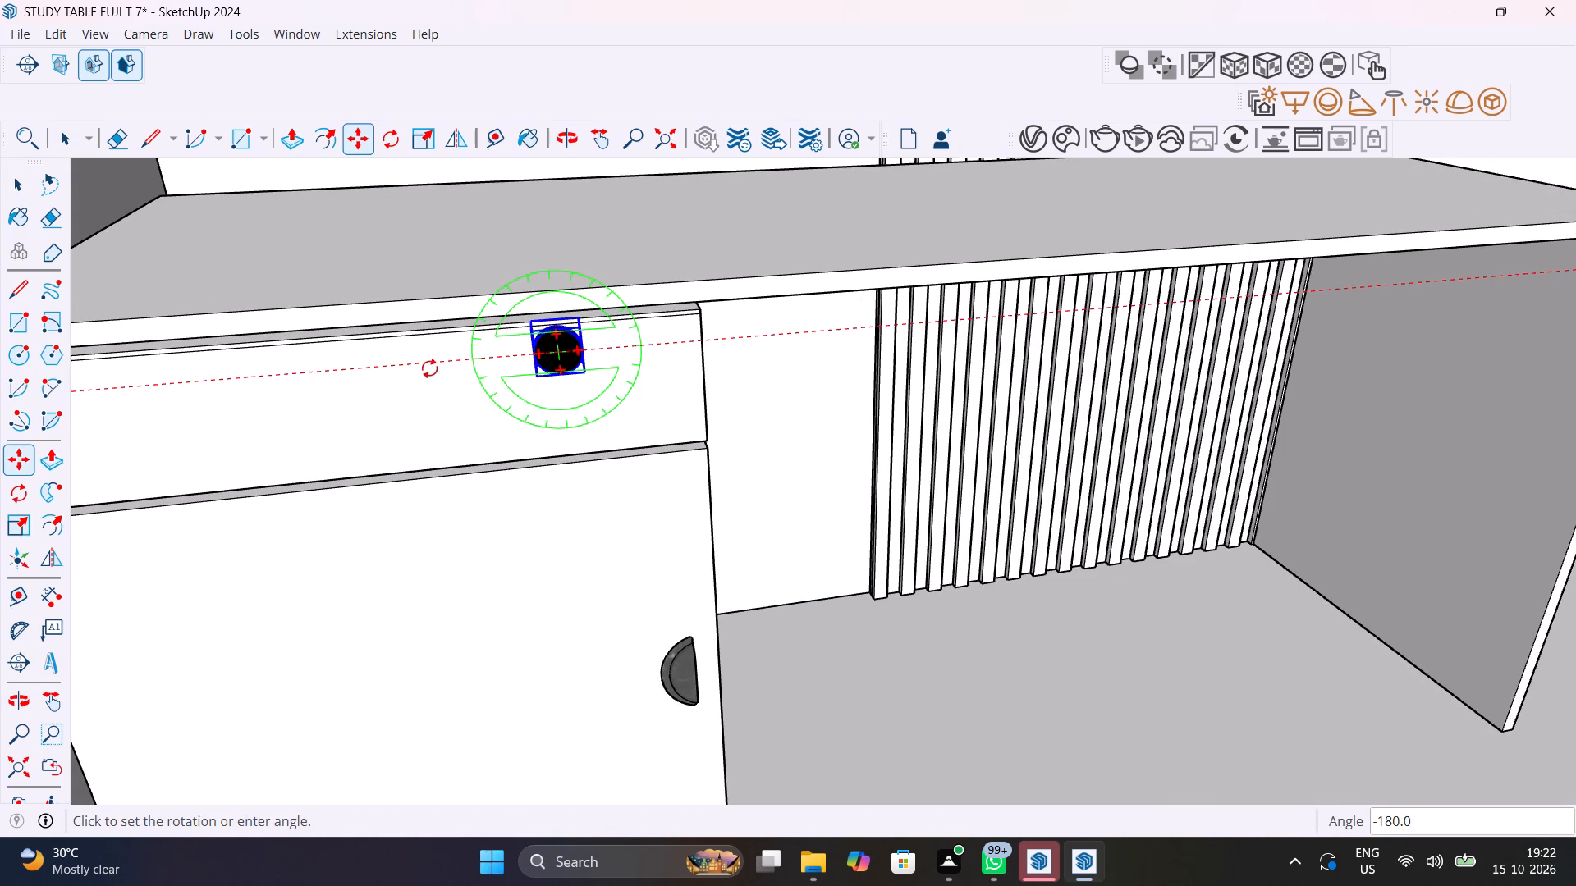
key(Escape)
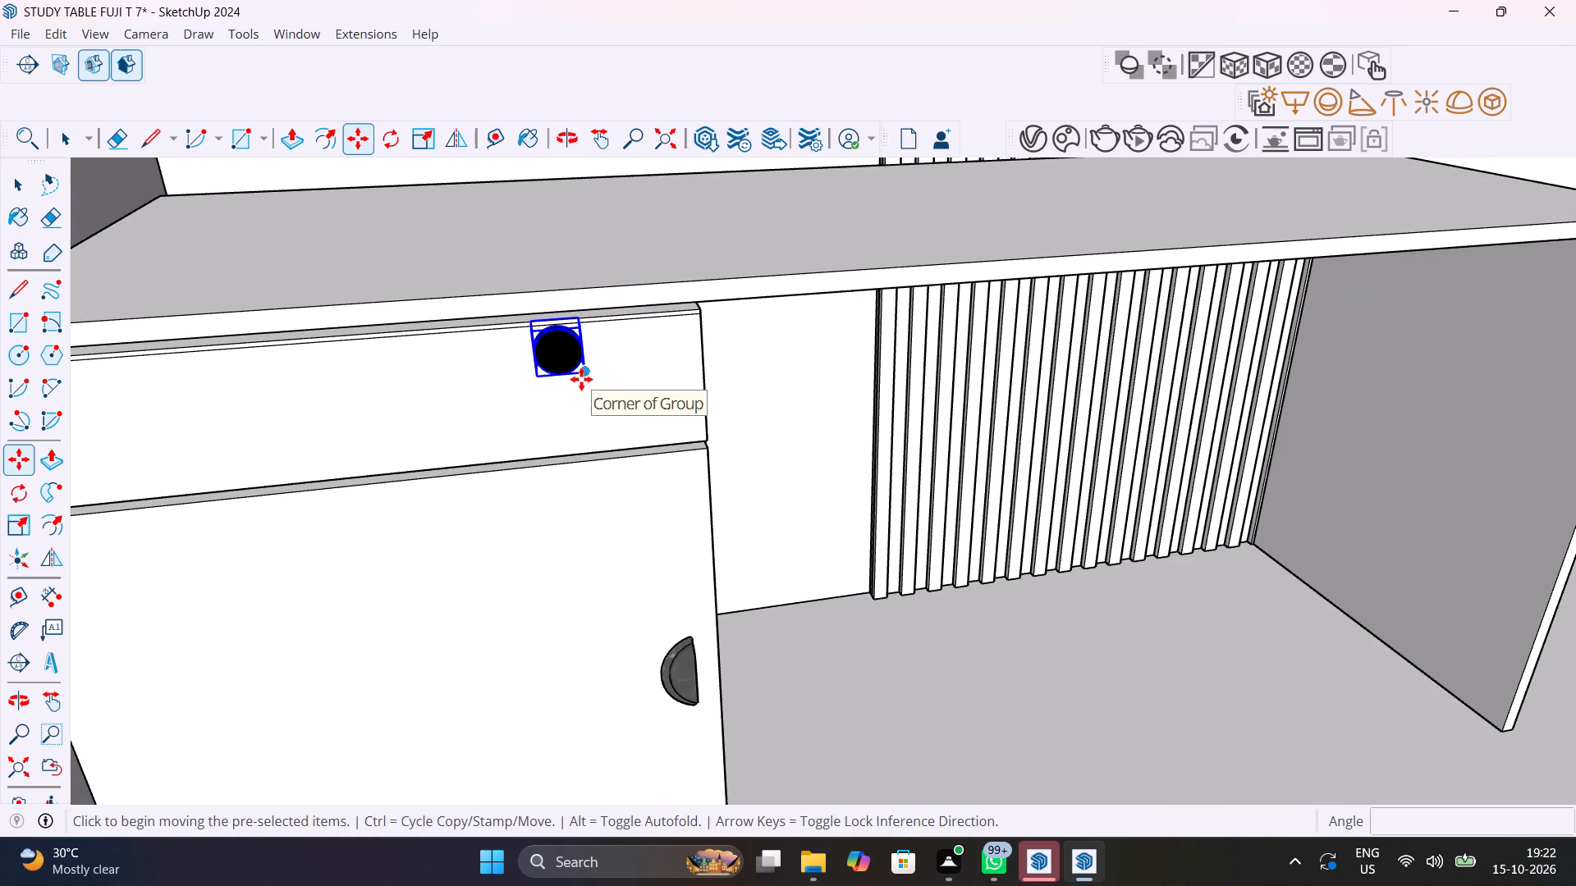
click(581, 379)
scroll(344, 393, up, 2)
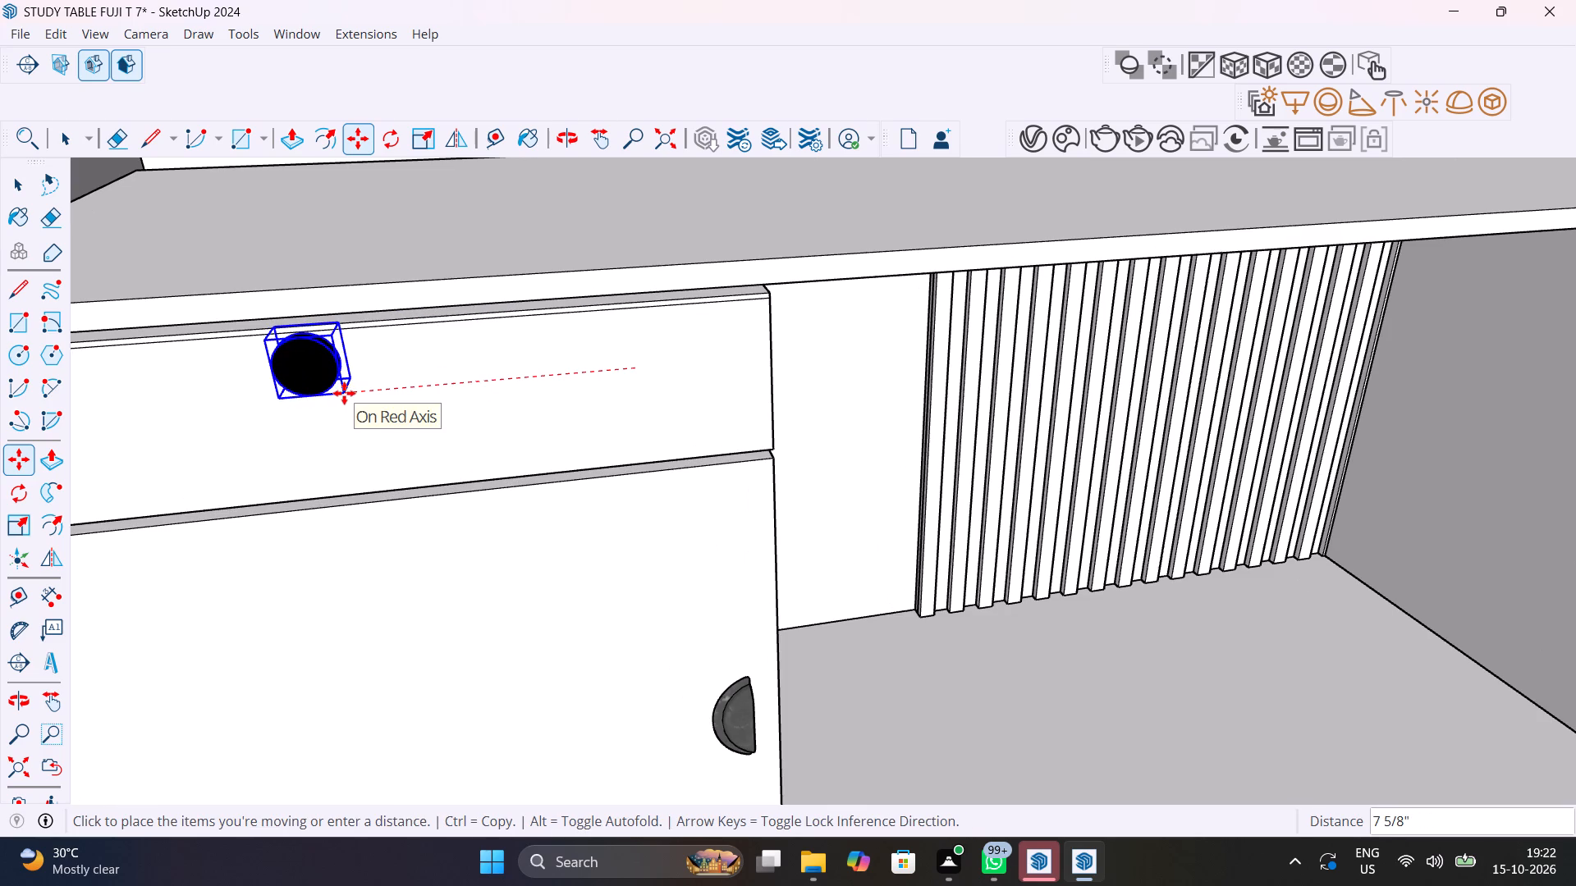
shift+middle_drag(347, 393, 787, 417)
scroll(787, 417, up, 2)
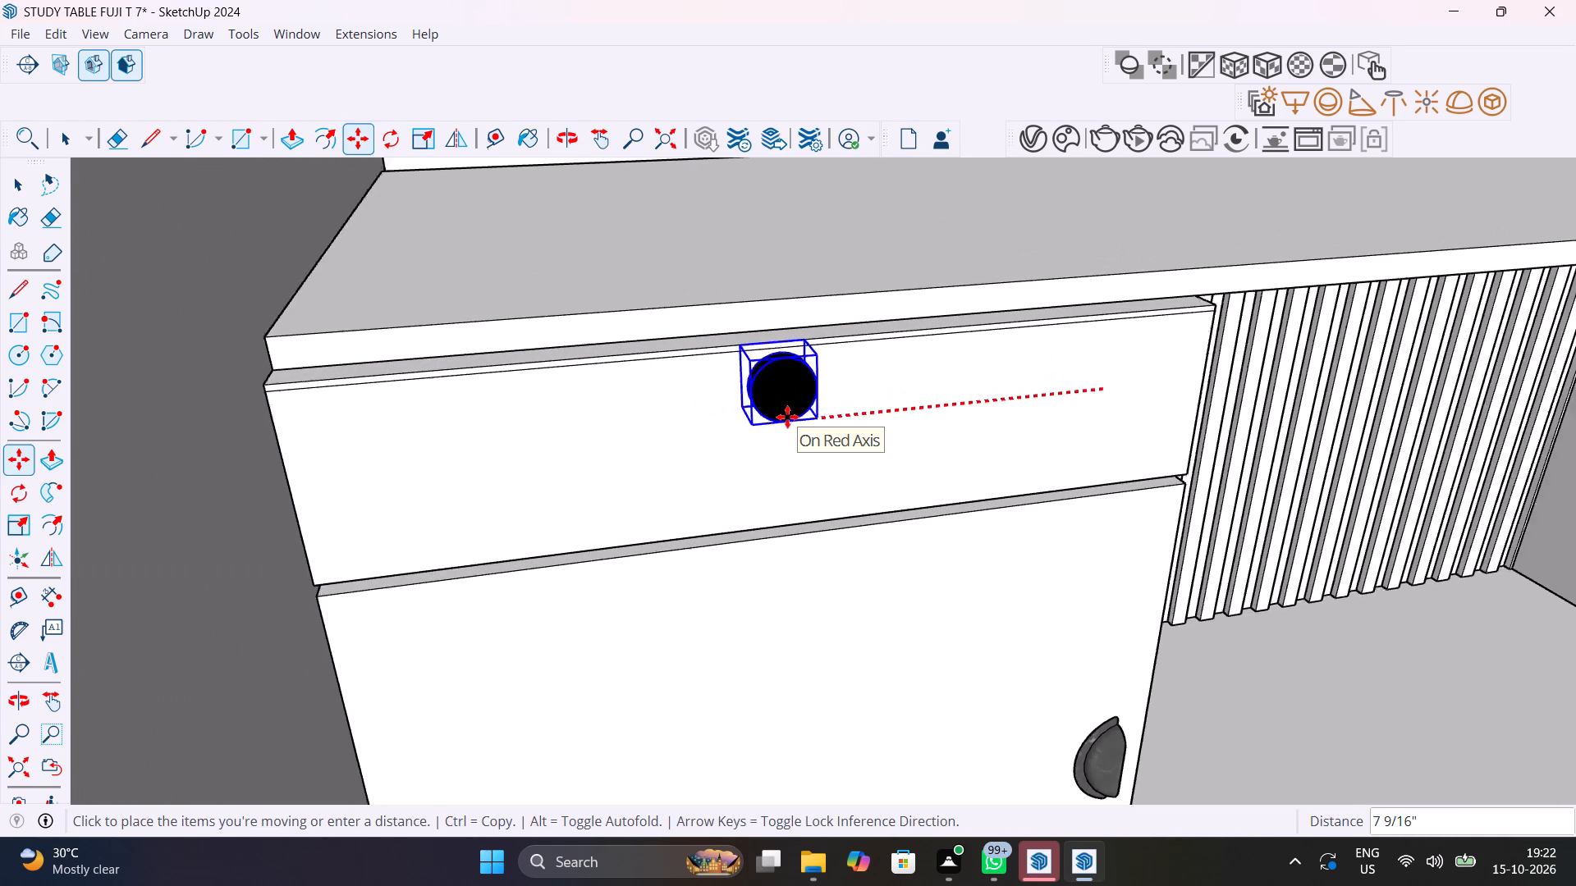
scroll(787, 417, up, 2)
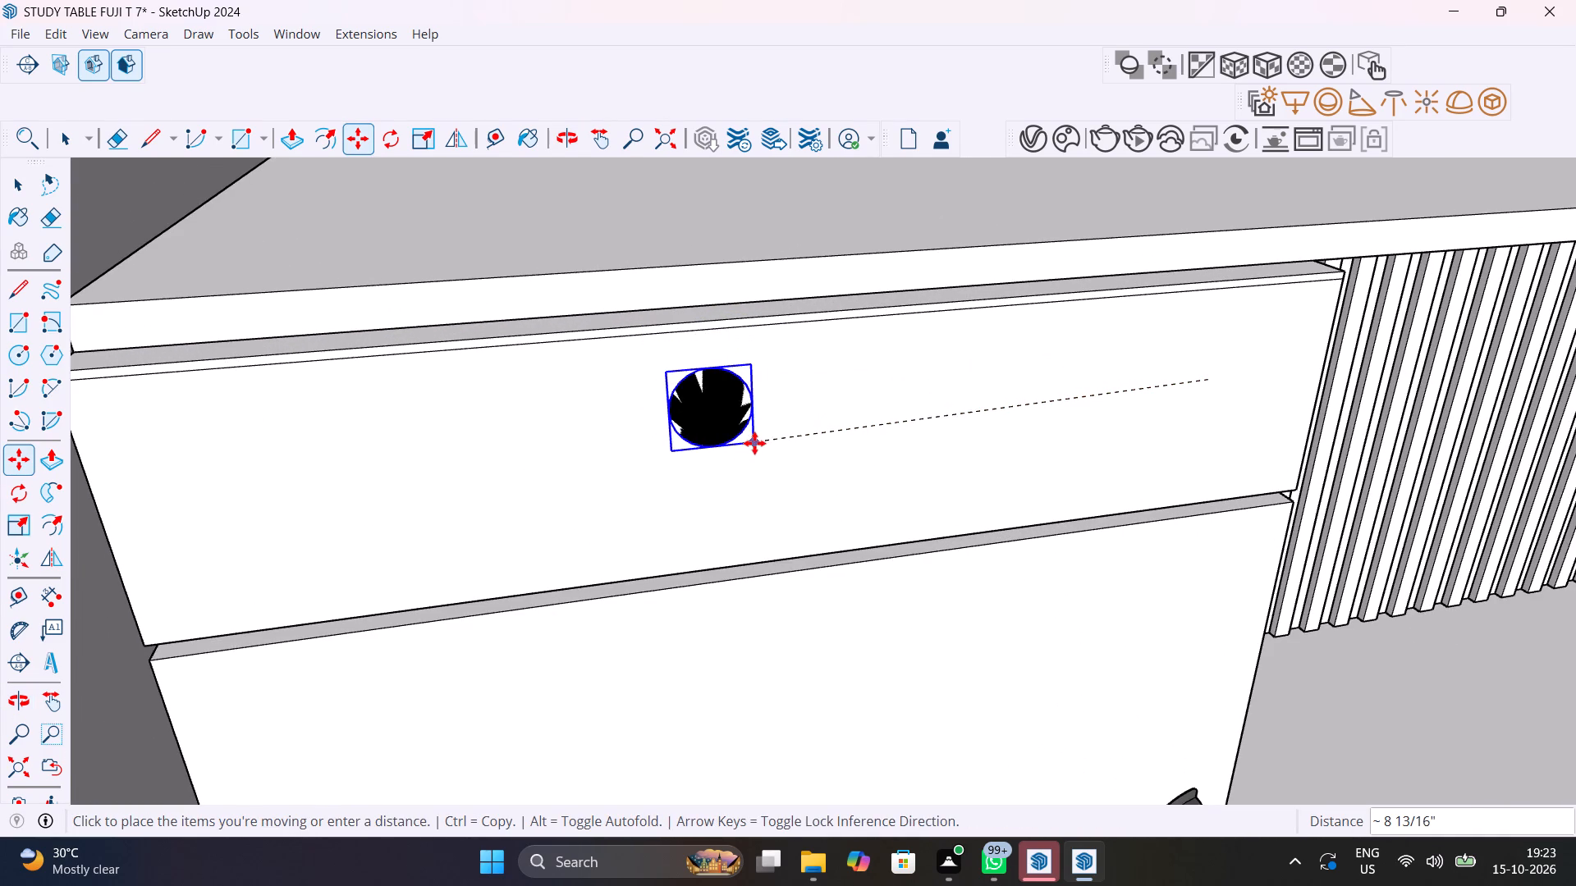
scroll(754, 443, up, 5)
middle_drag(759, 444, 1106, 414)
scroll(1106, 414, up, 1)
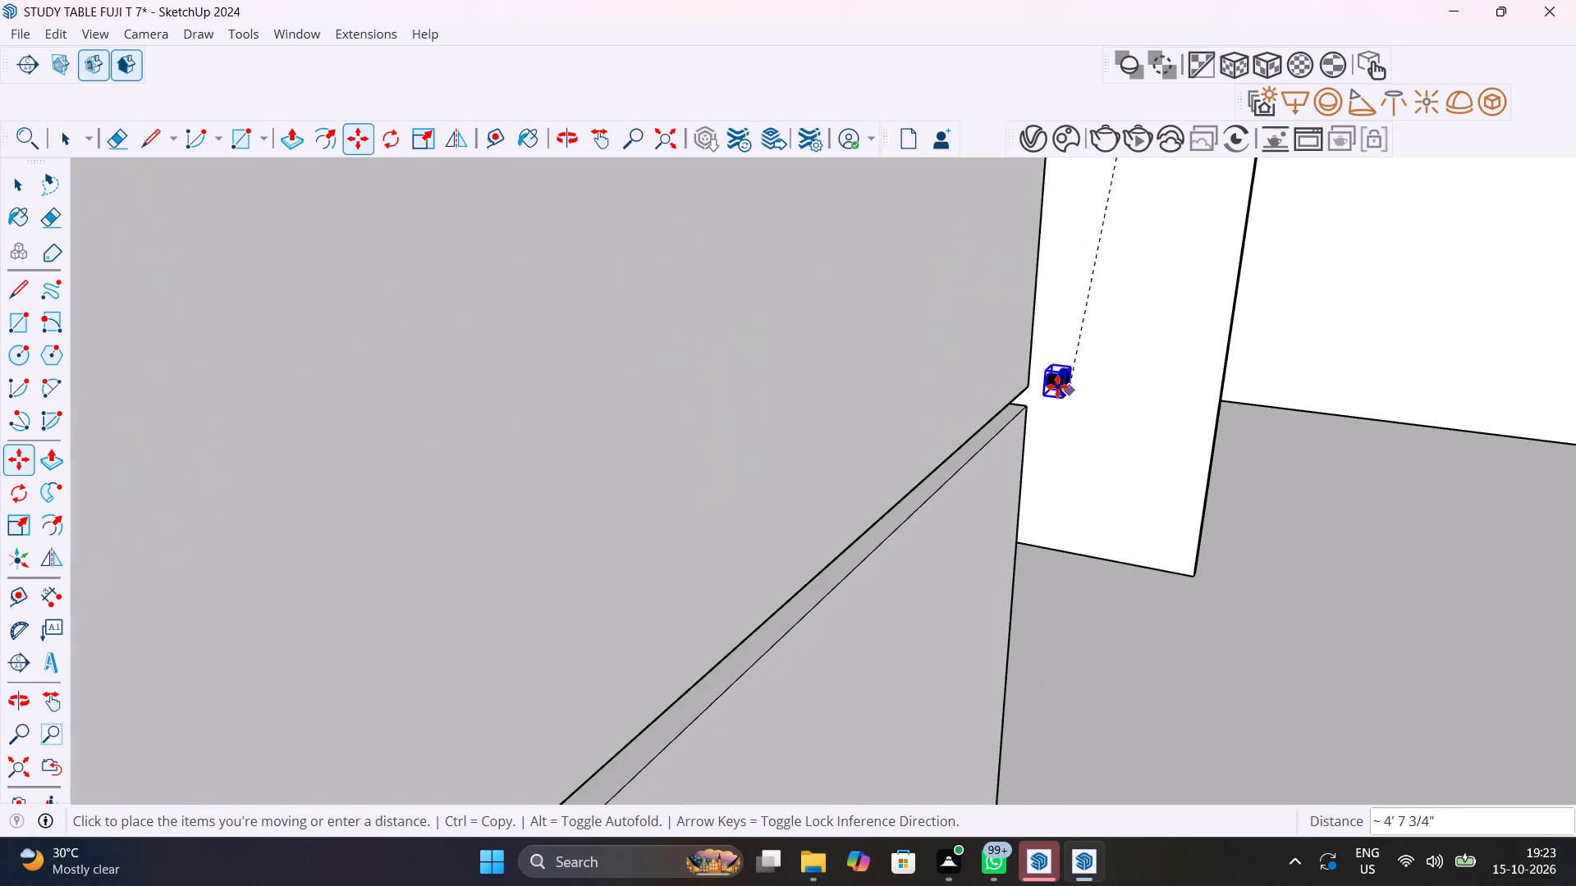
scroll(983, 390, down, 12)
middle_drag(830, 404, 371, 477)
scroll(830, 404, down, 1)
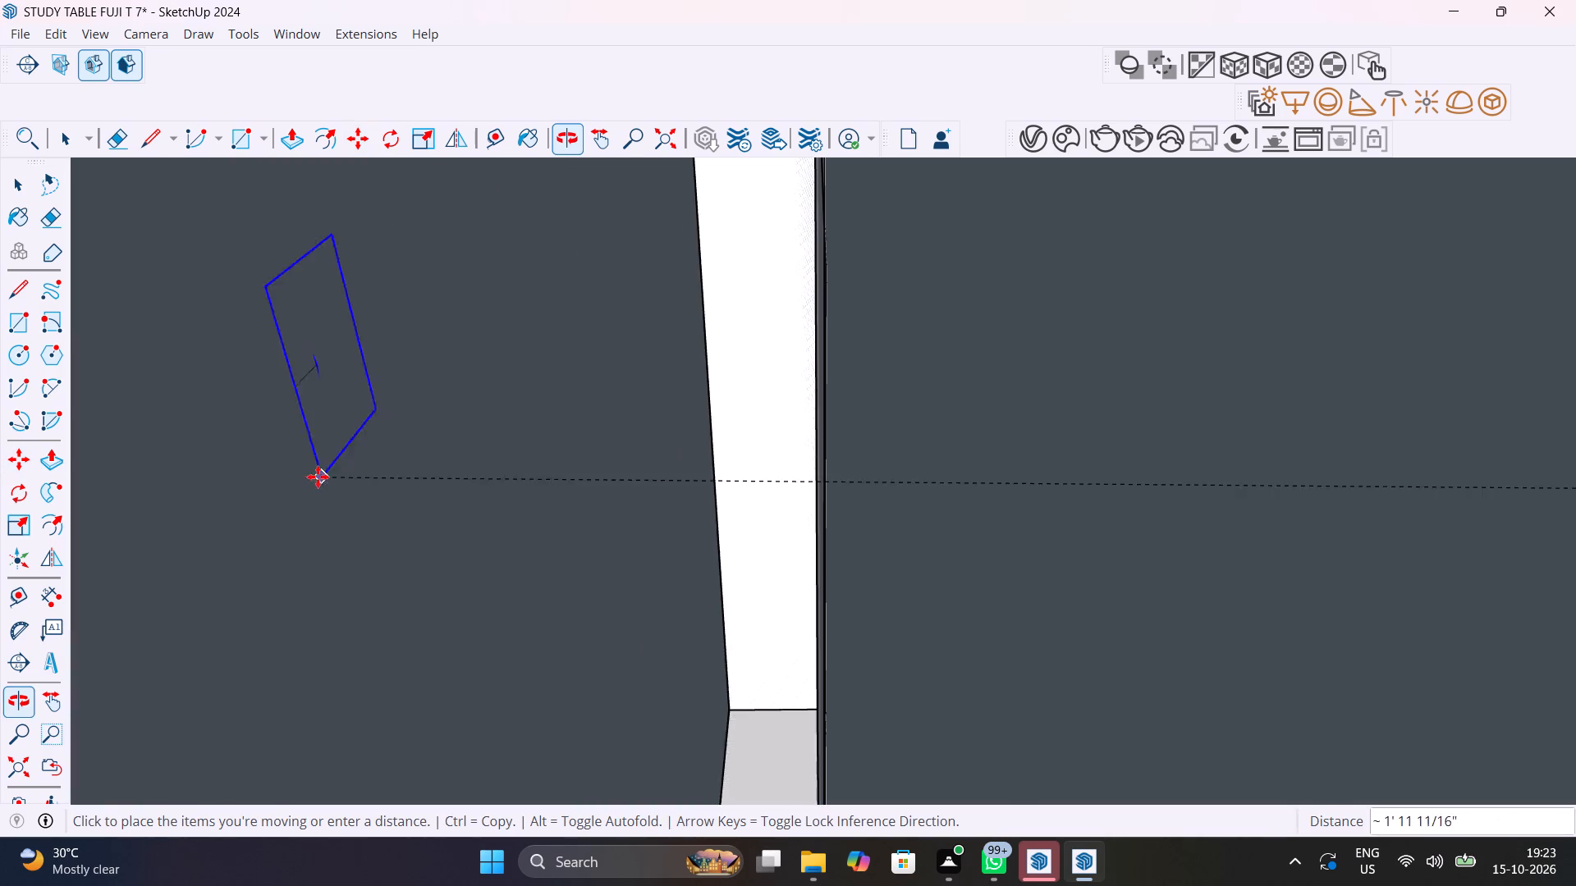
scroll(533, 446, down, 20)
scroll(533, 446, down, 9)
middle_drag(838, 467, 589, 464)
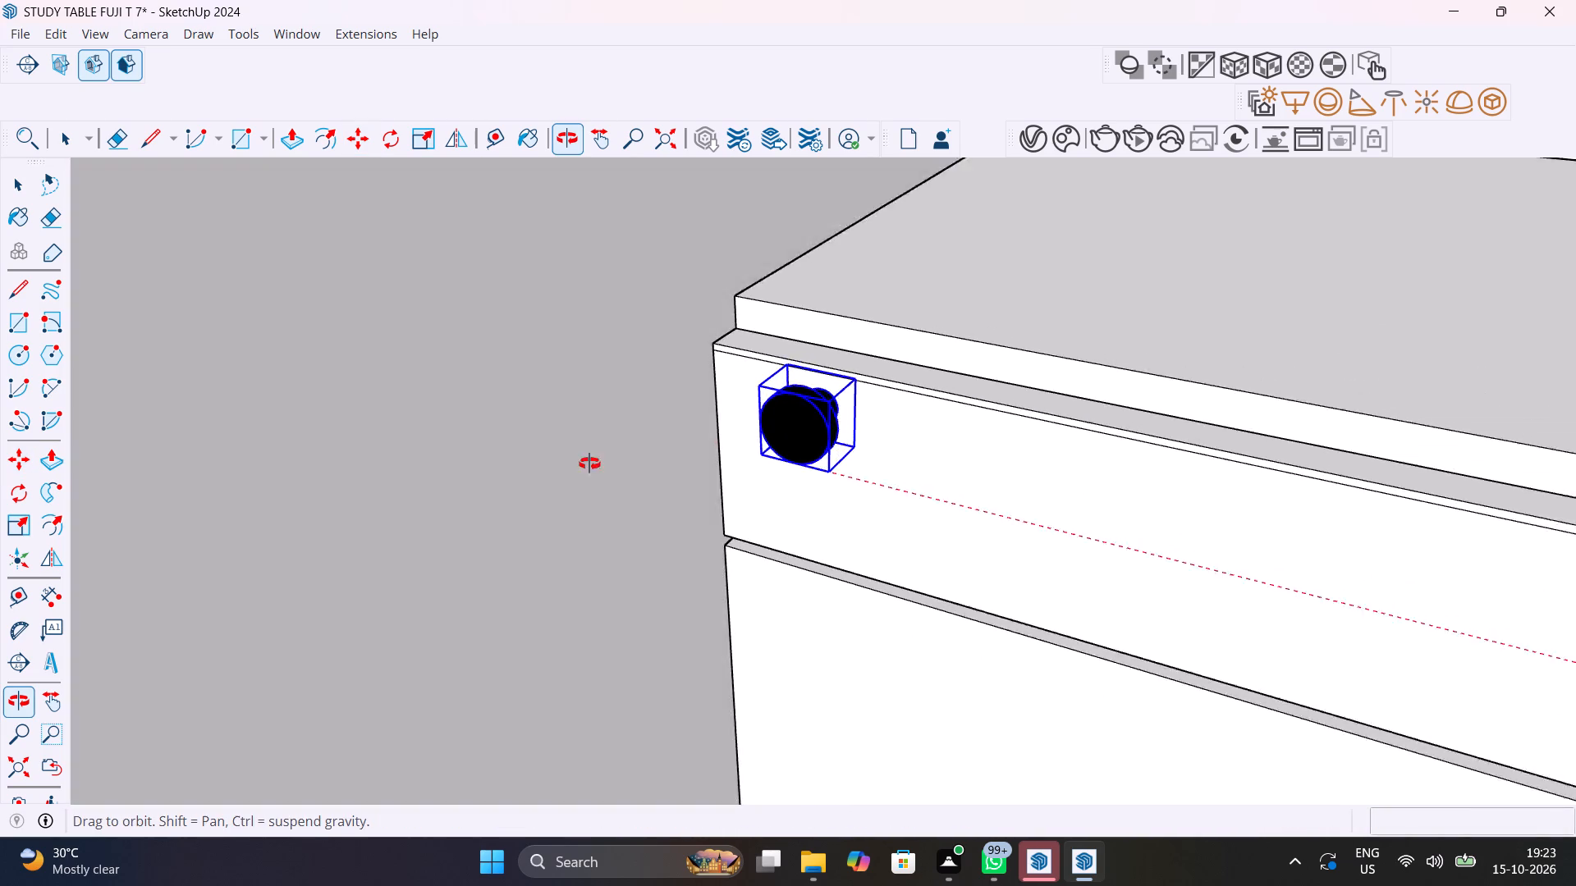
middle_drag(589, 464, 131, 398)
shift+middle_drag(731, 551, 547, 496)
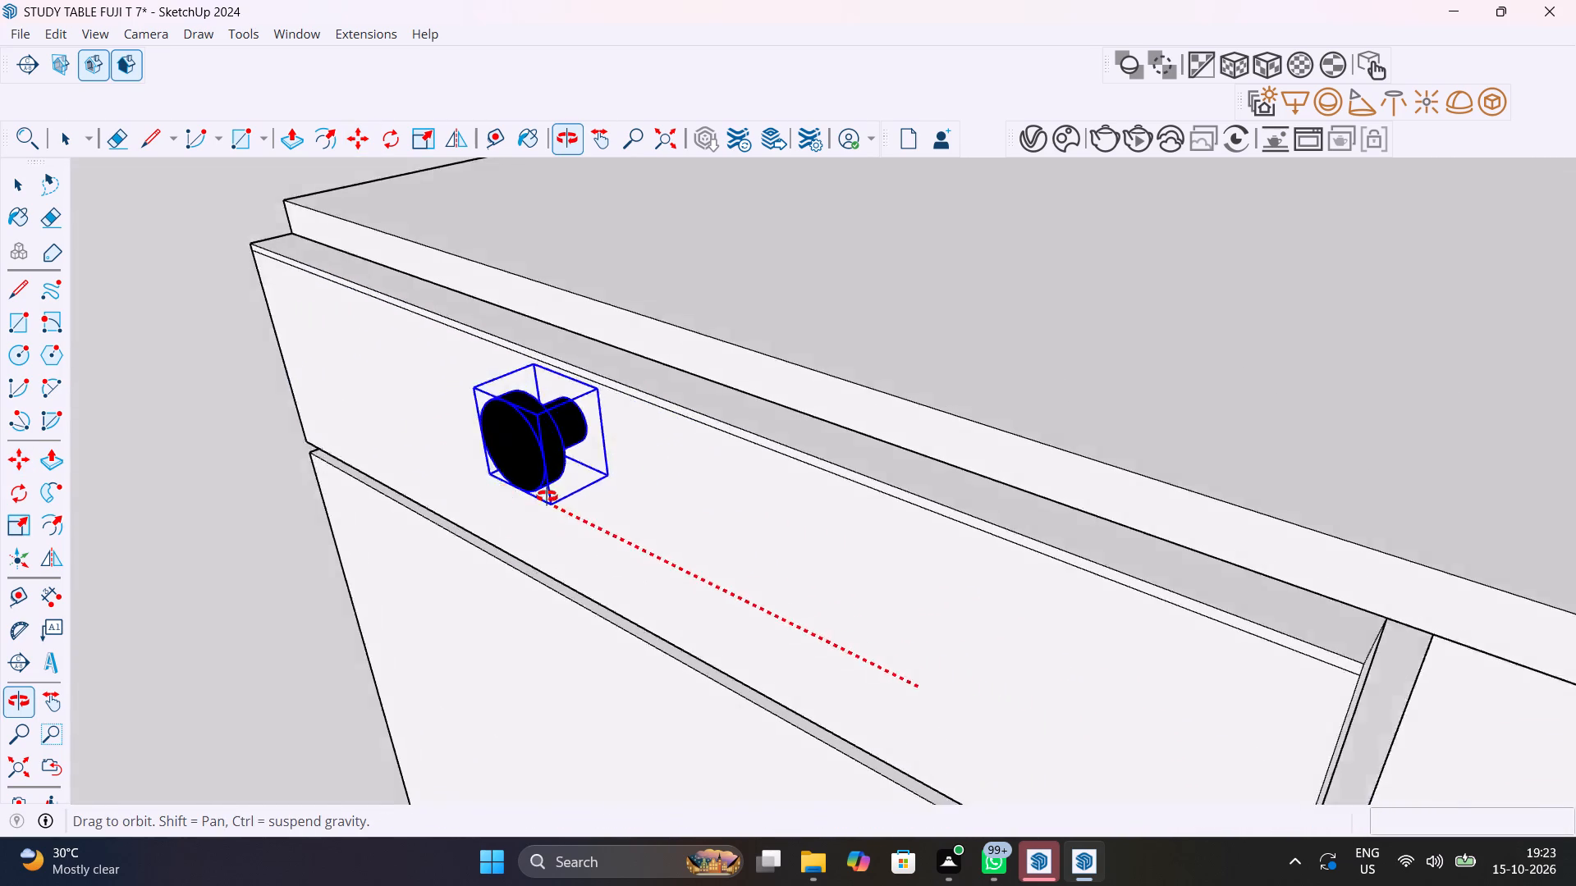
shift+middle_drag(547, 496, 342, 459)
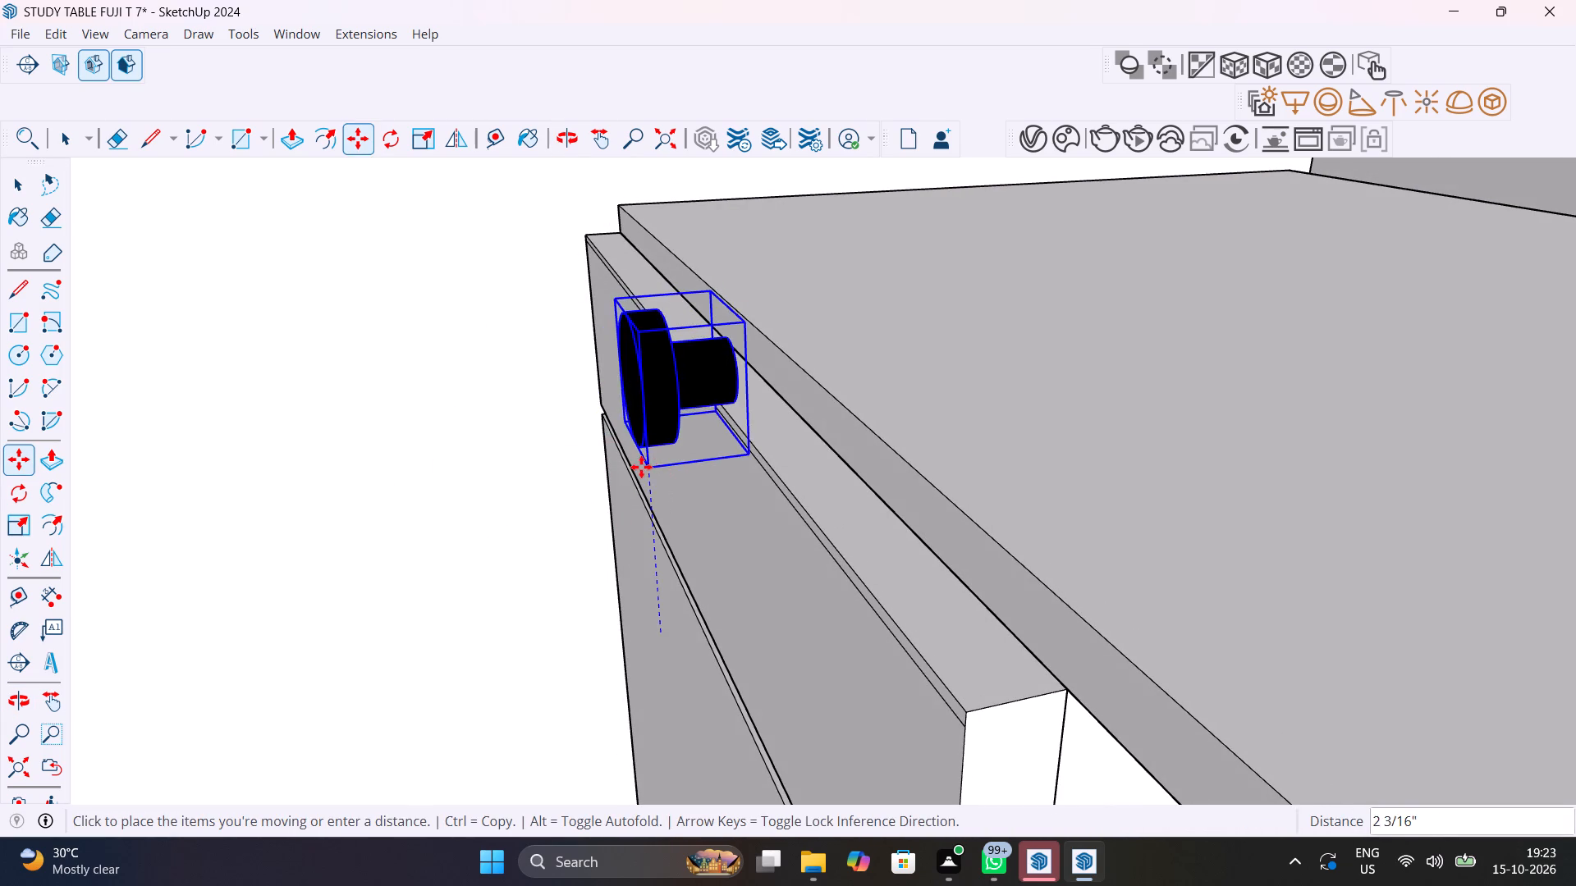
click(708, 500)
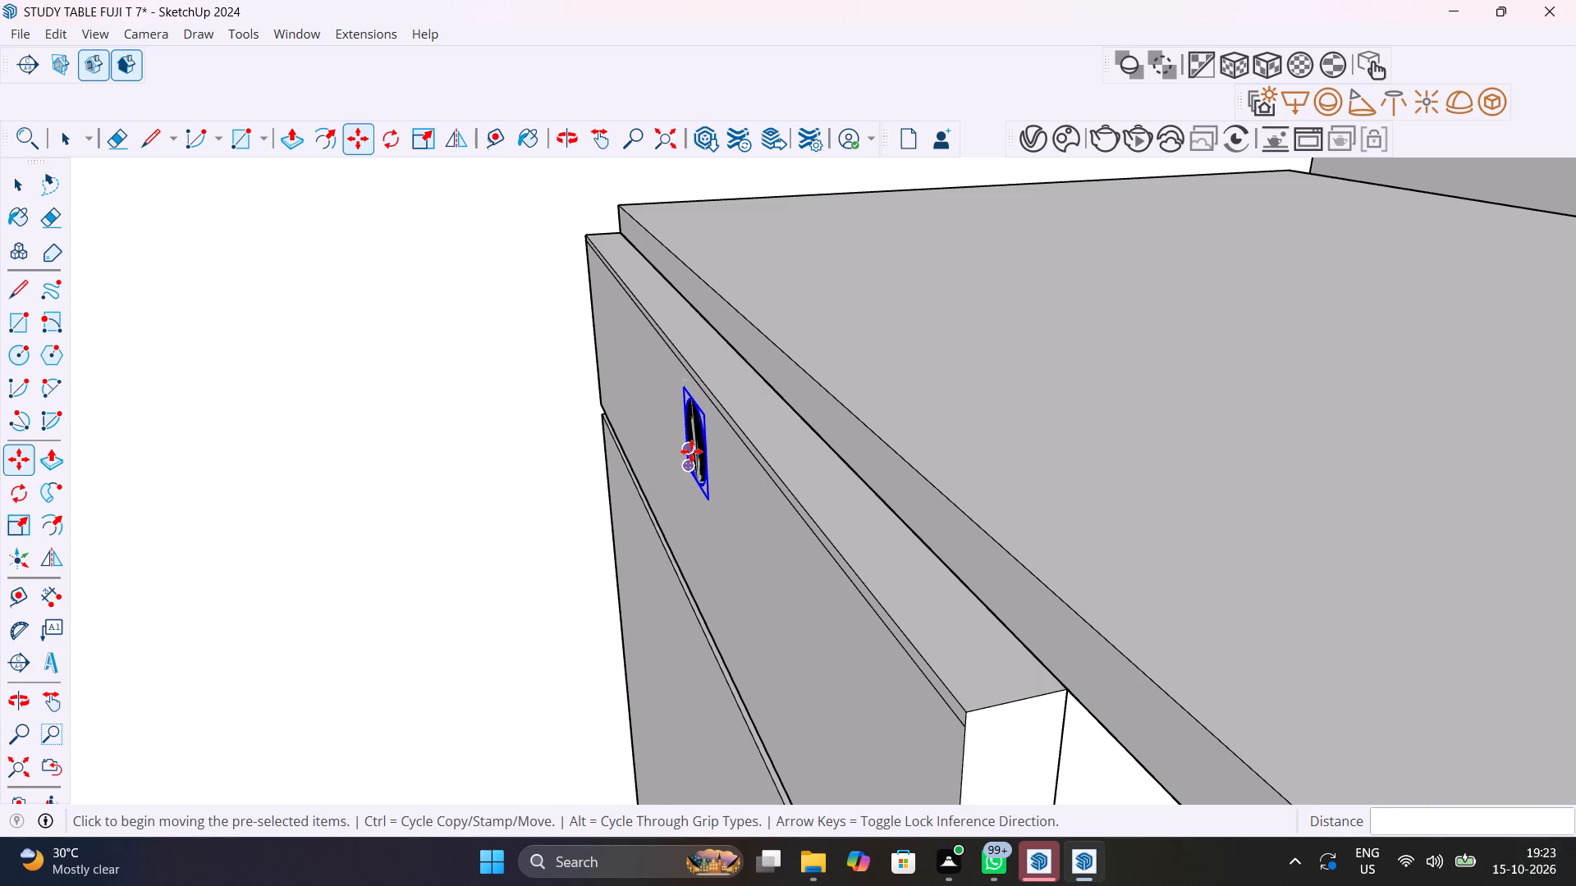
Move the knob 1 3/16" outward along the green axis so it projects from the drawer front.
key(m)
click(689, 450)
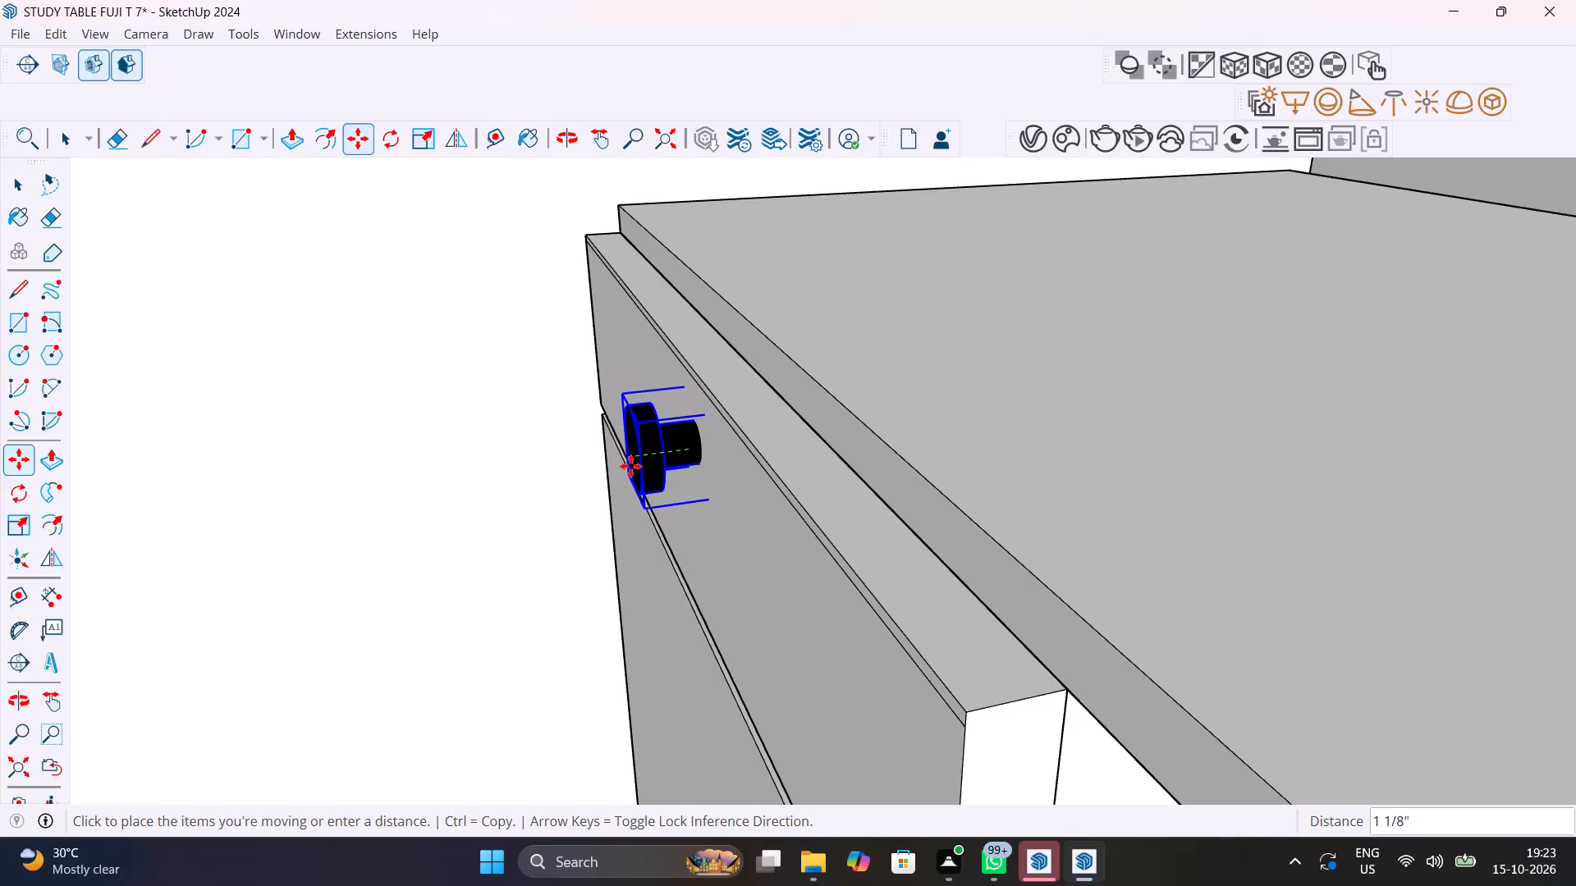
click(625, 468)
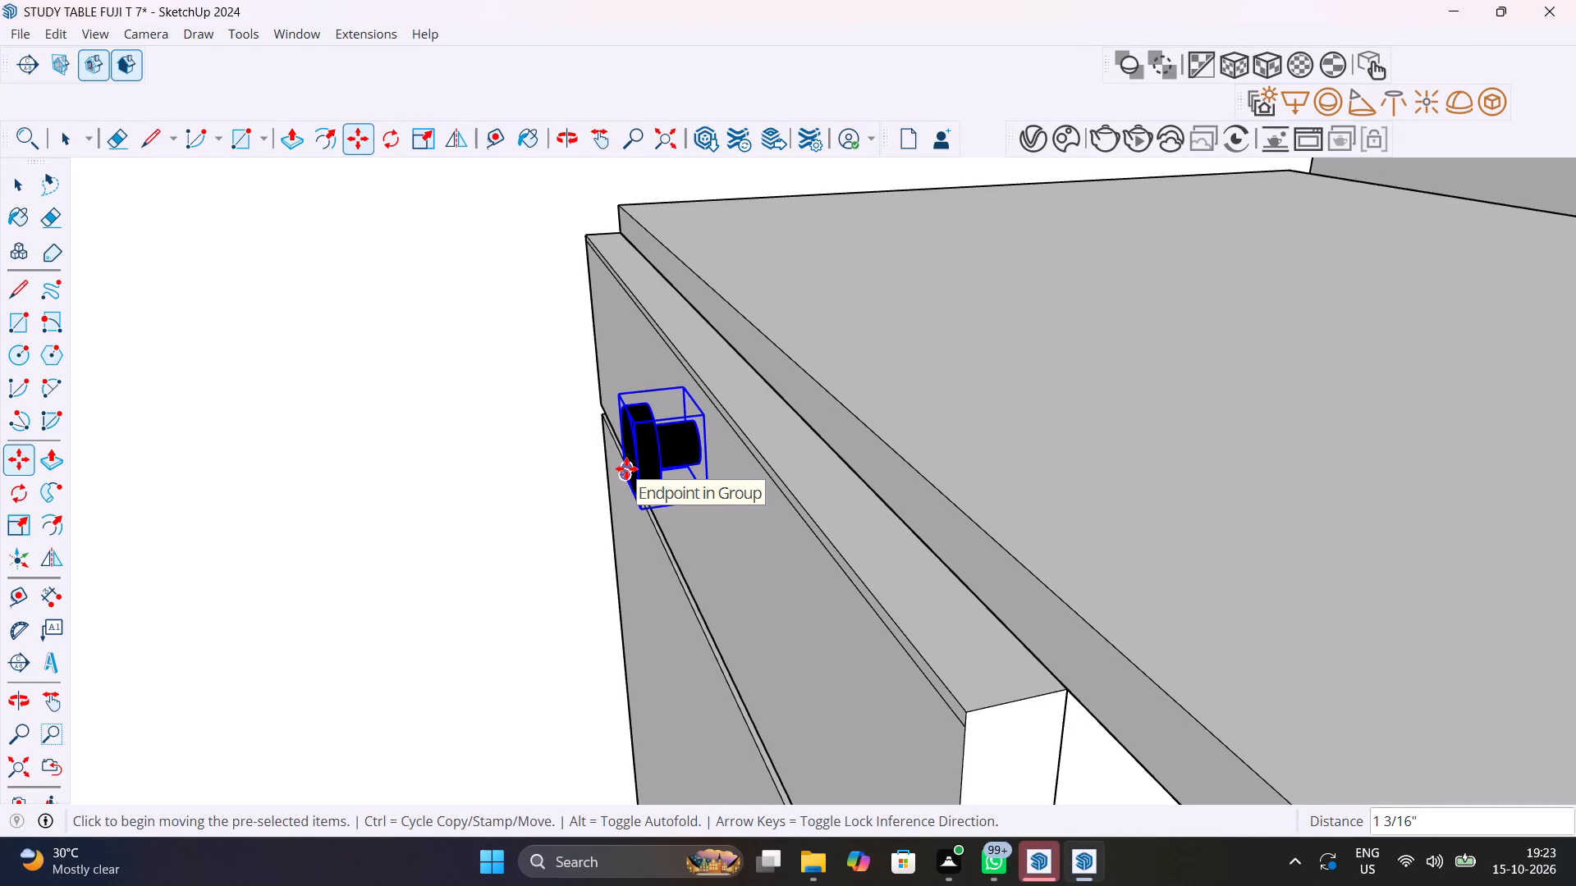
Scale the drawer knob uniformly to 0.60 about its opposite corner.
key(s)
click(639, 509)
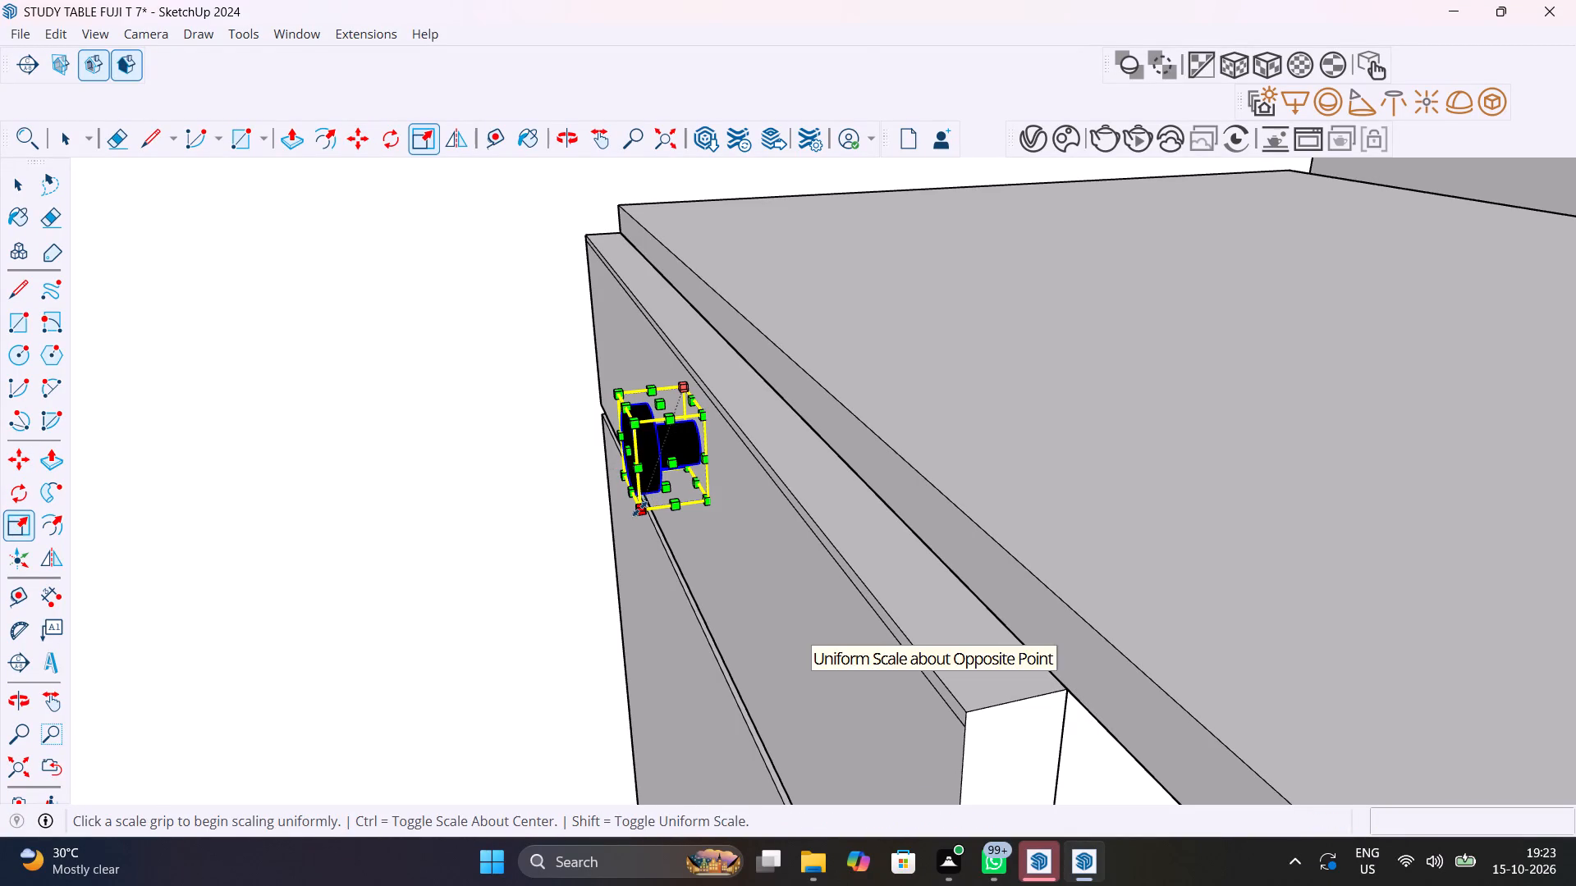
click(669, 462)
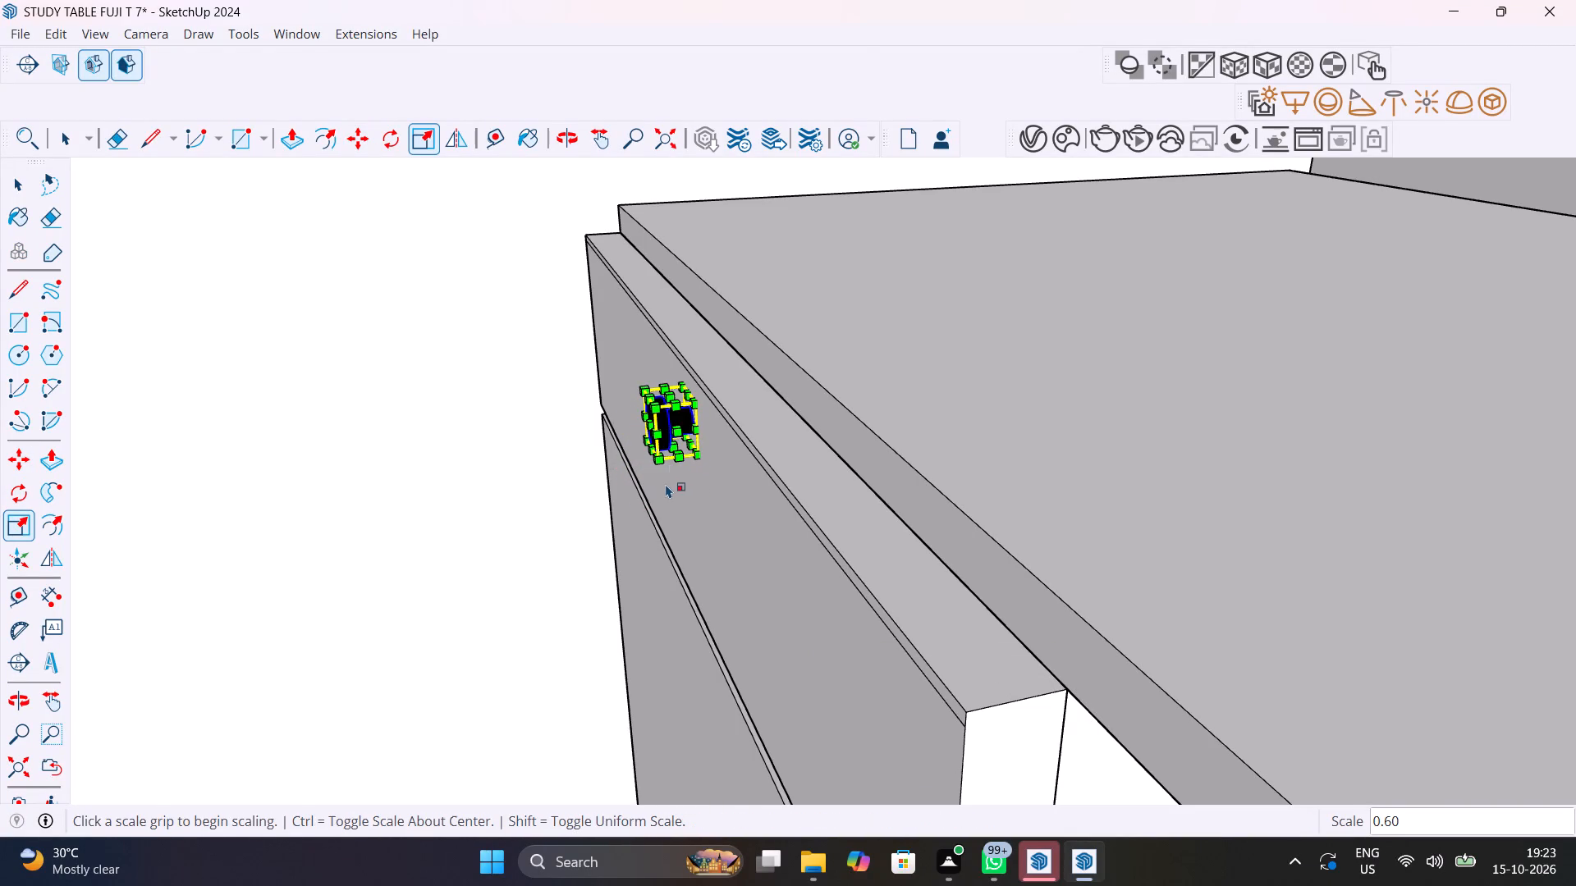
key(space)
middle_drag(666, 437, 959, 415)
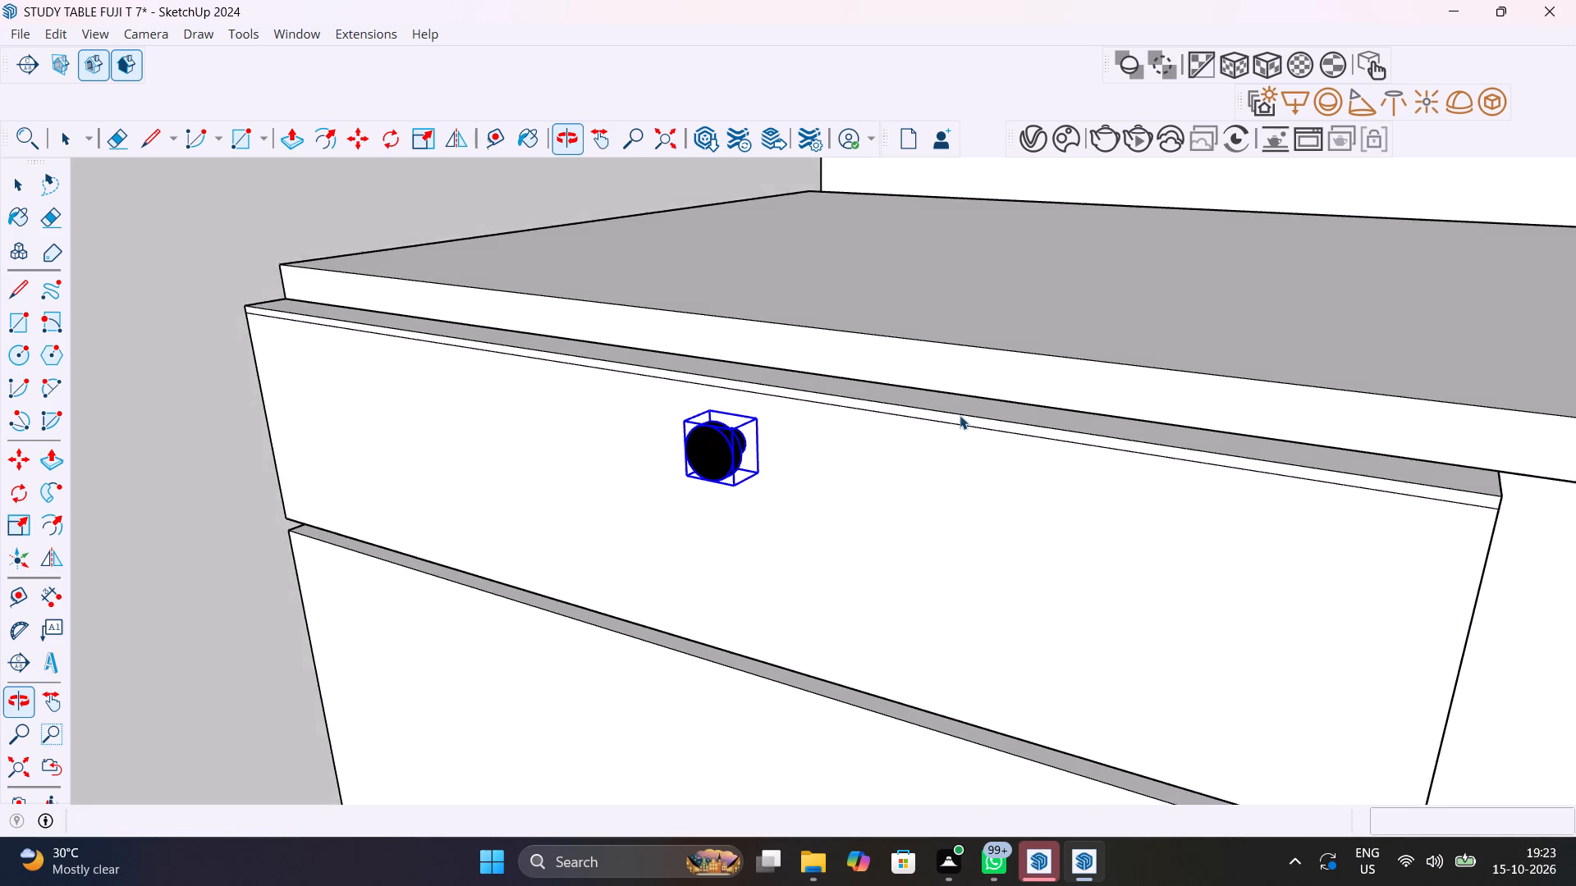
scroll(960, 415, down, 20)
scroll(960, 415, down, 10)
click(625, 471)
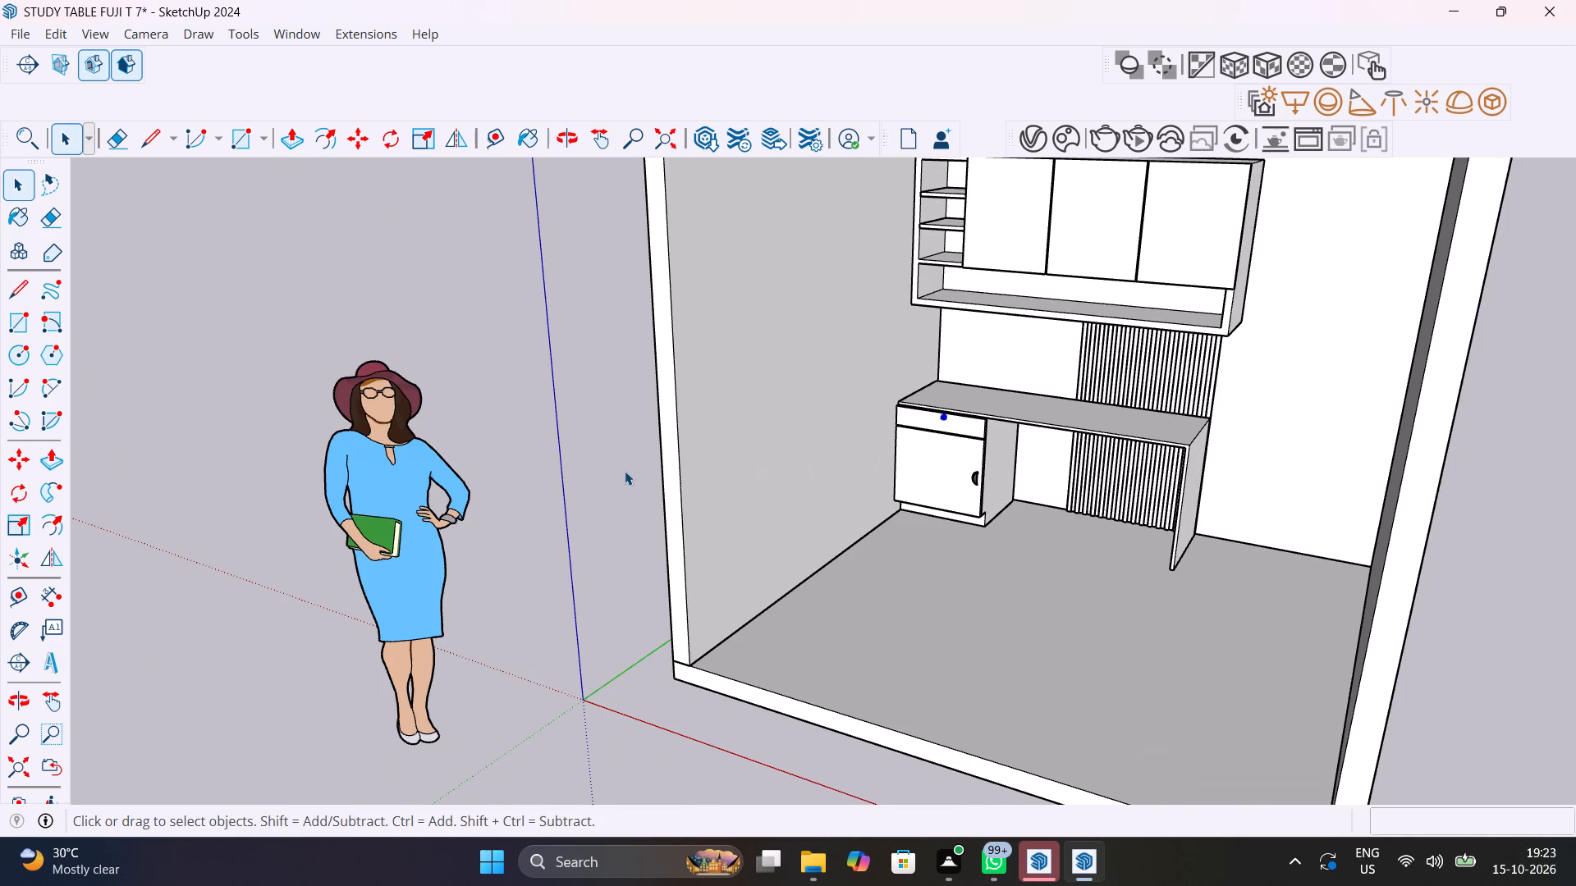
Inside the desk group, Push/Pull the front edge face outward 1 3/8" so the desktop covers the drawer front's top.
scroll(991, 398, up, 11)
scroll(883, 510, up, 1)
middle_drag(883, 509, 1039, 541)
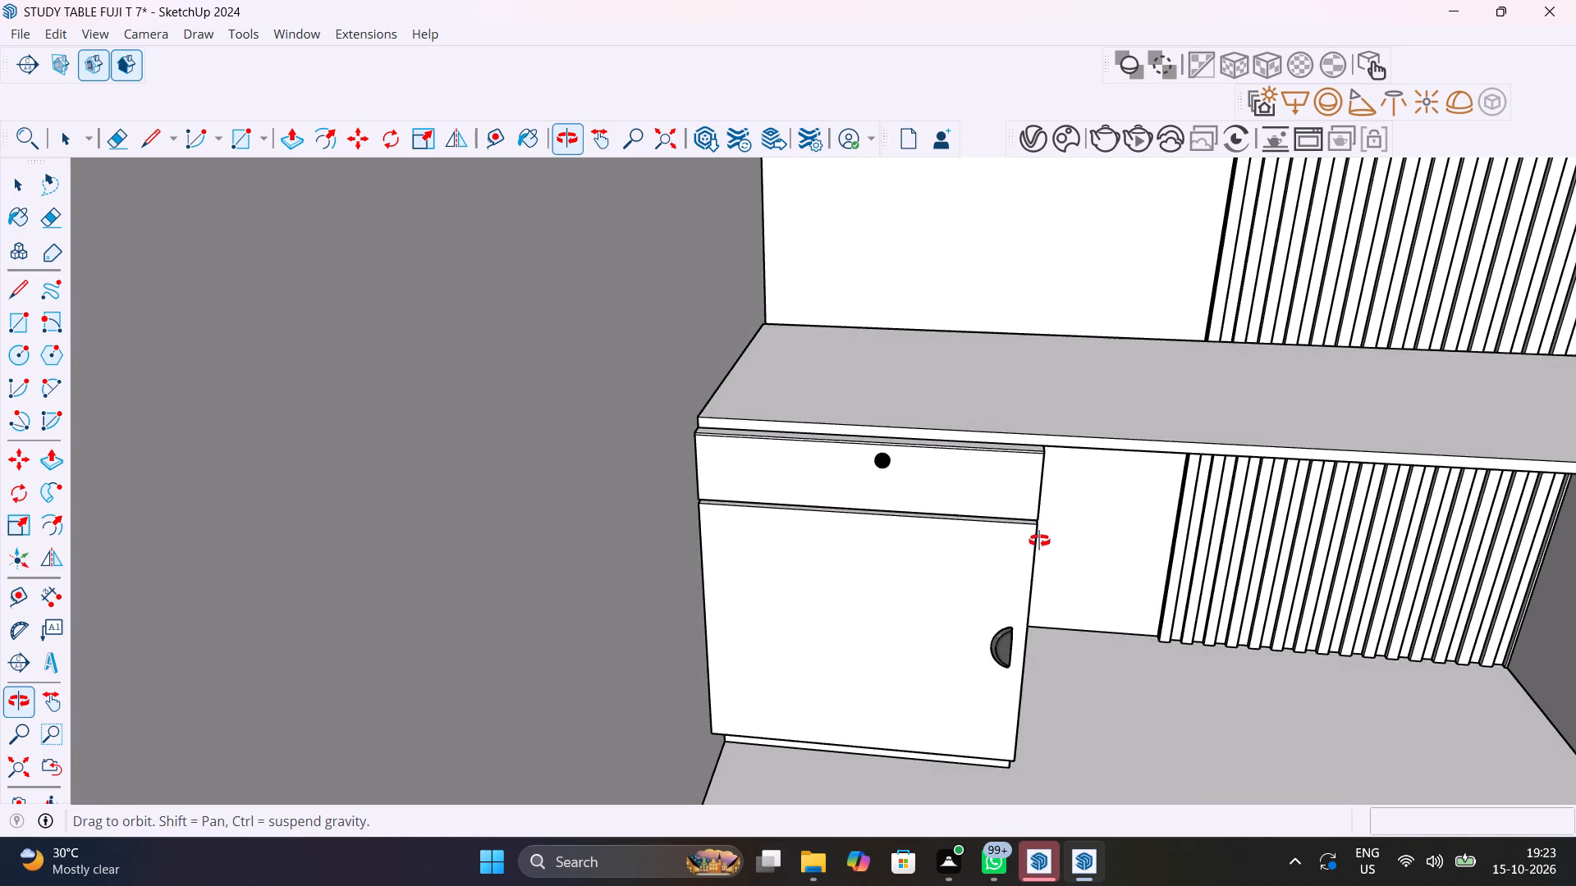
middle_drag(1039, 541, 1035, 546)
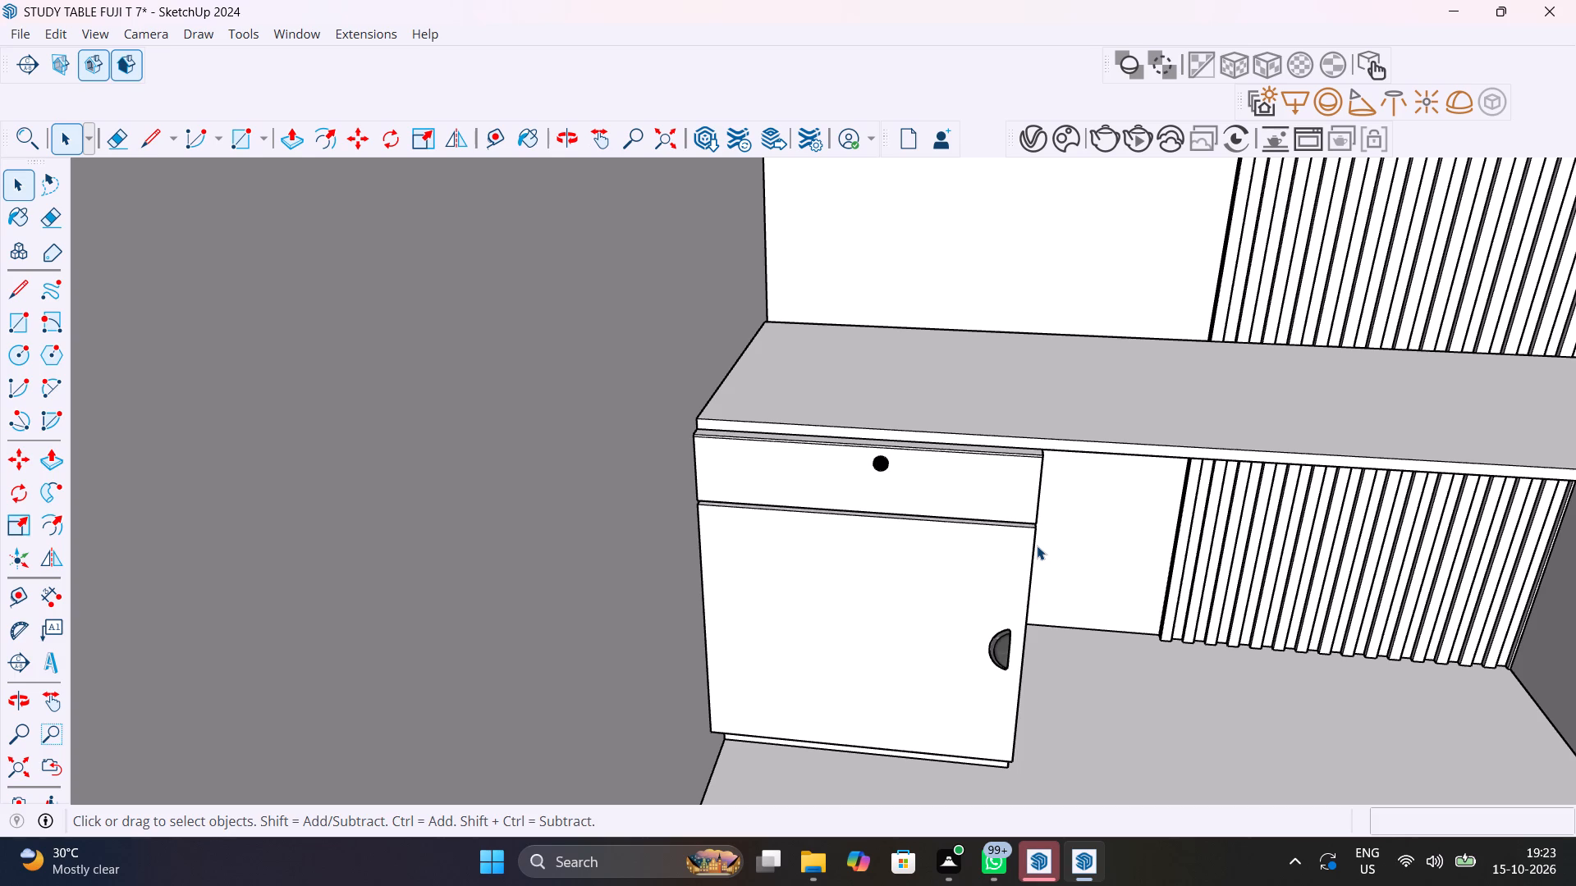
scroll(1037, 546, up, 5)
click(827, 297)
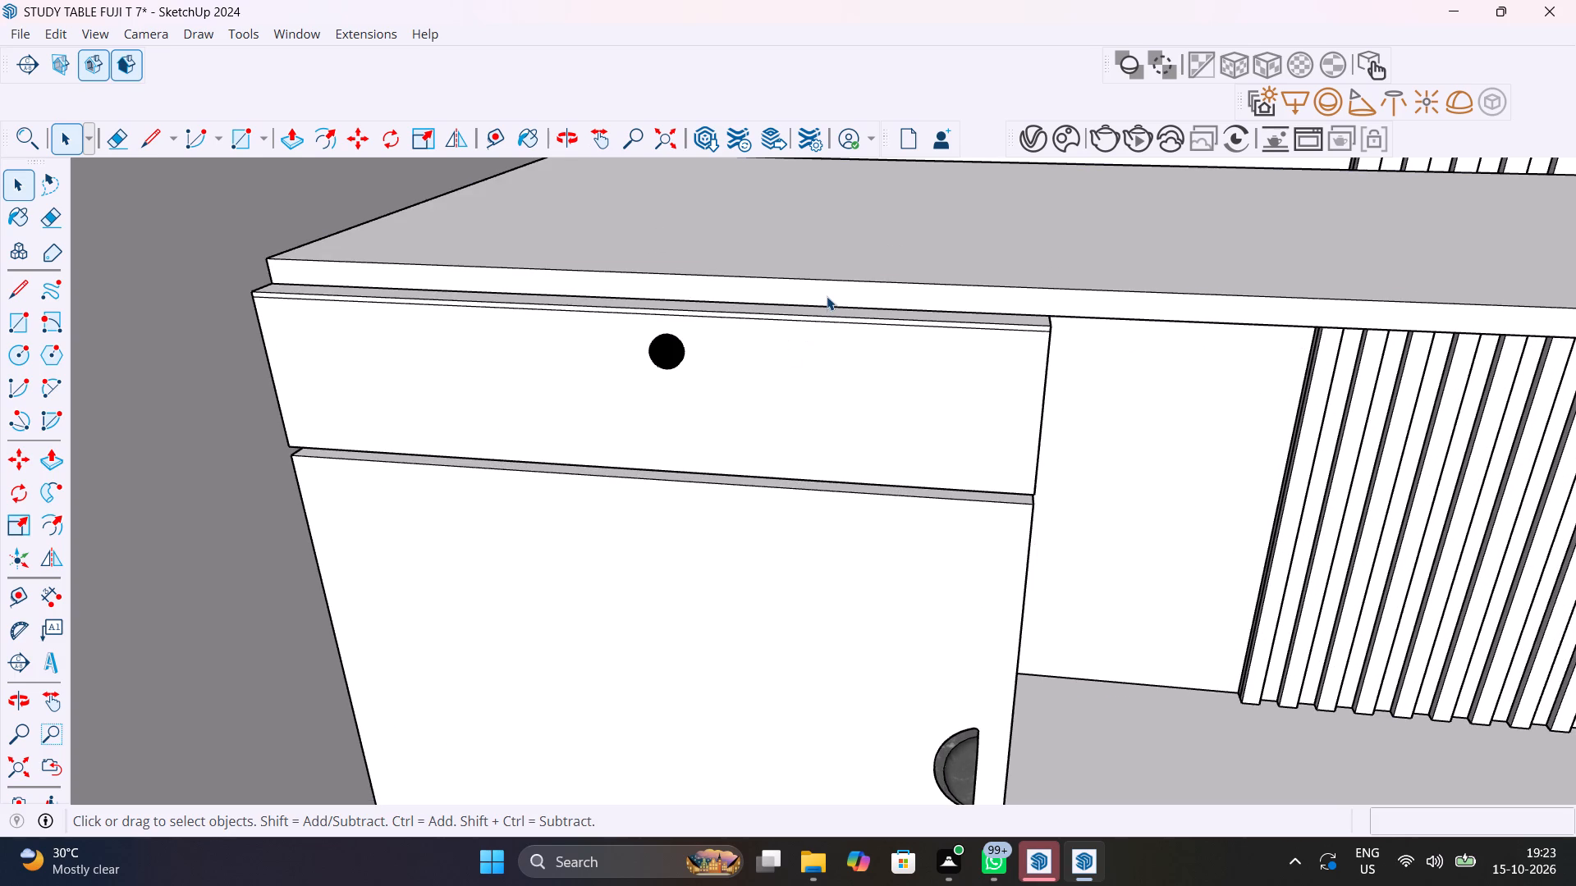
click(827, 296)
double_click(827, 296)
click(826, 296)
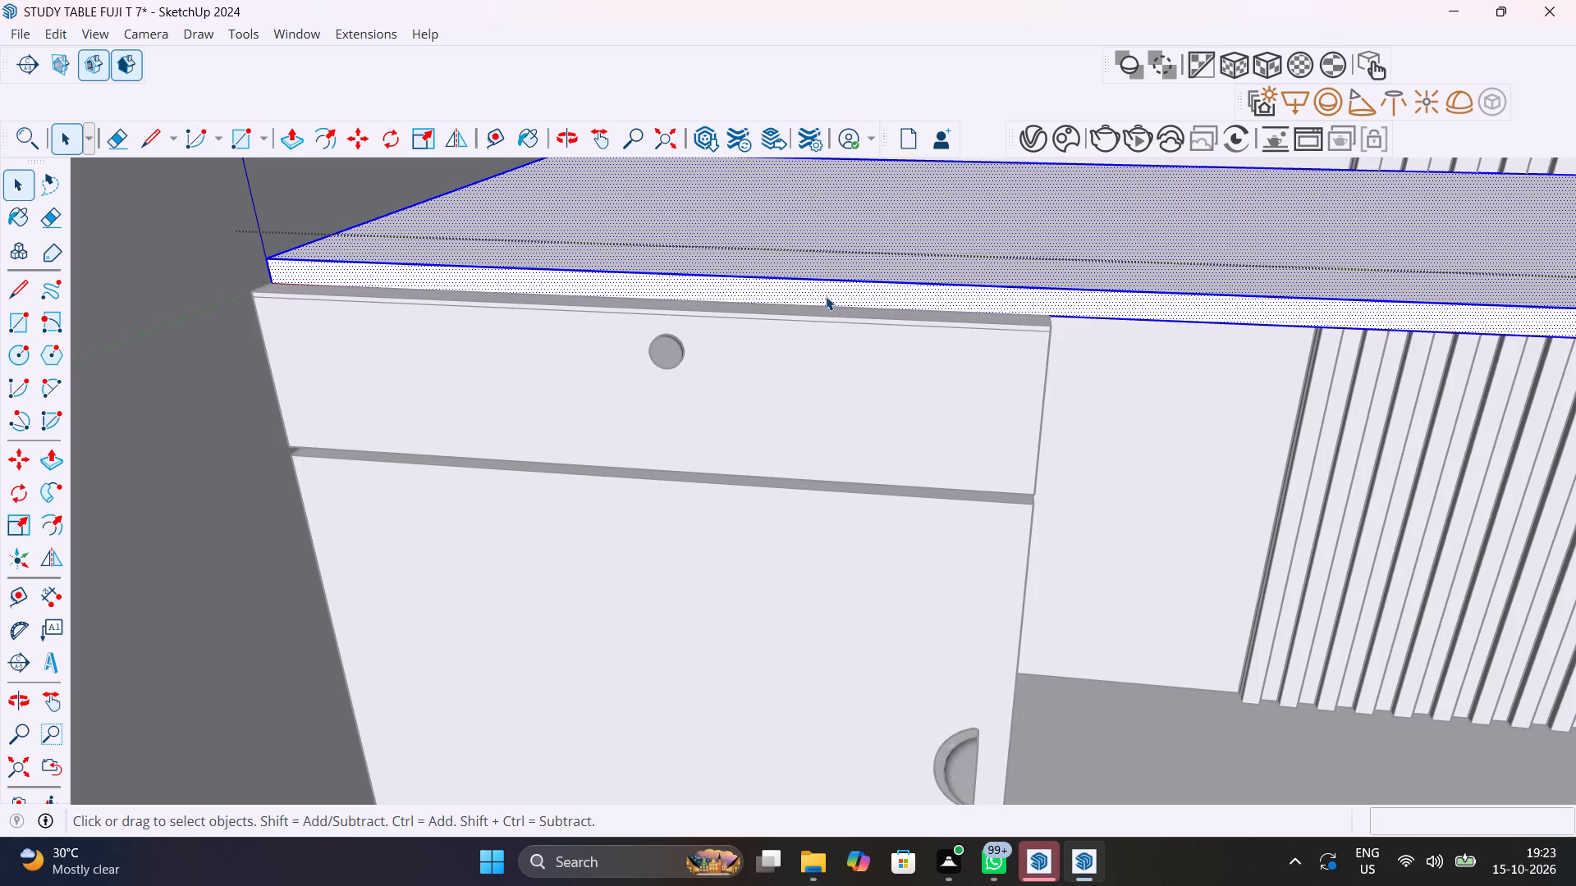
click(824, 296)
key(p)
click(824, 296)
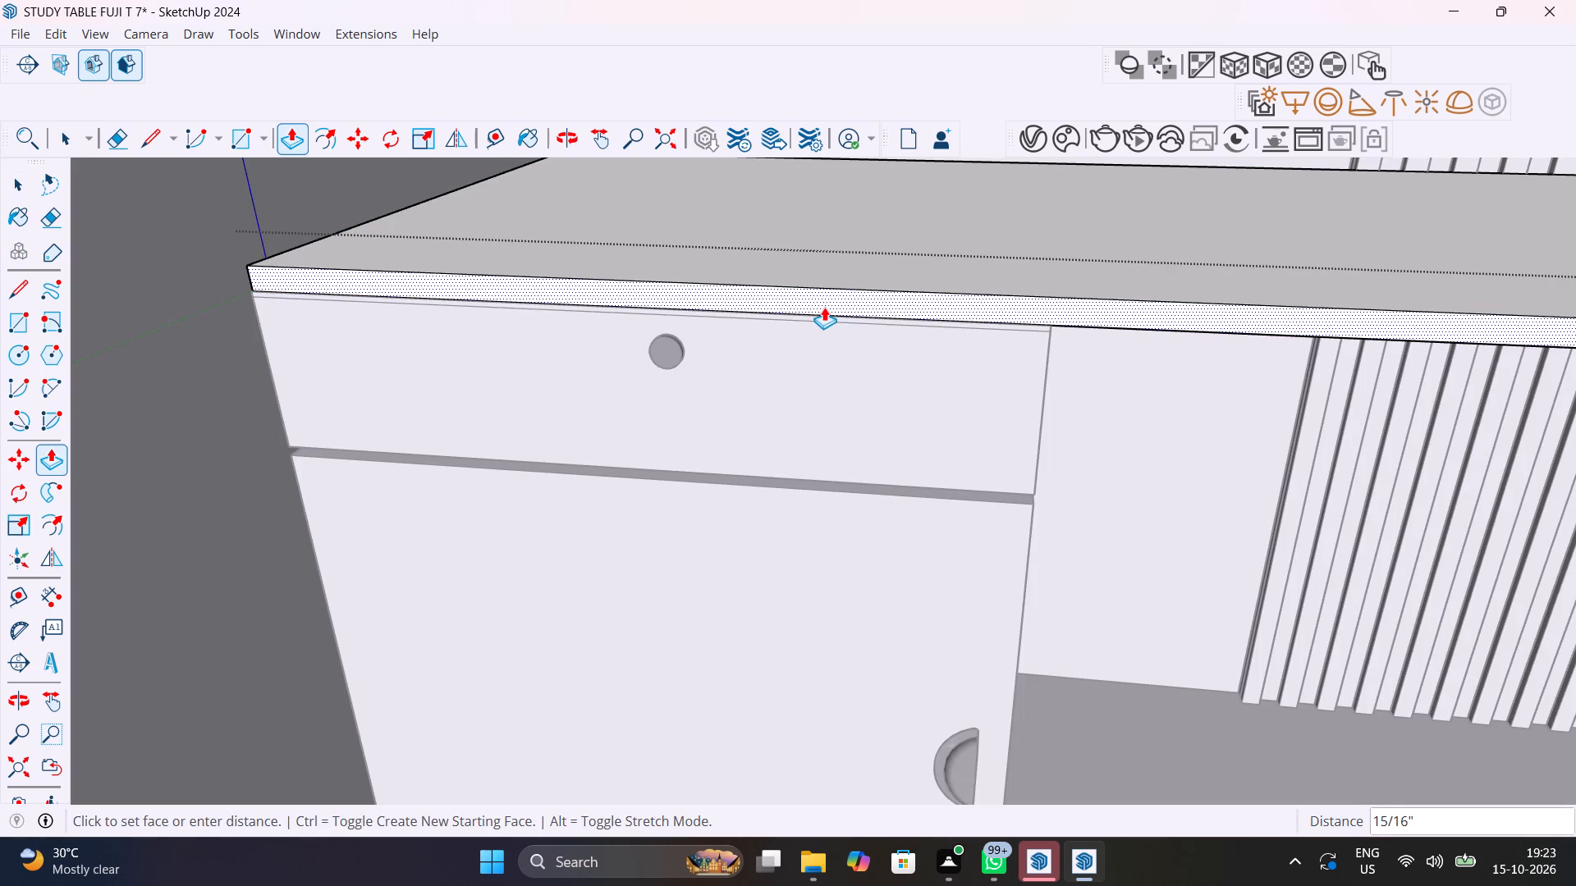
click(829, 316)
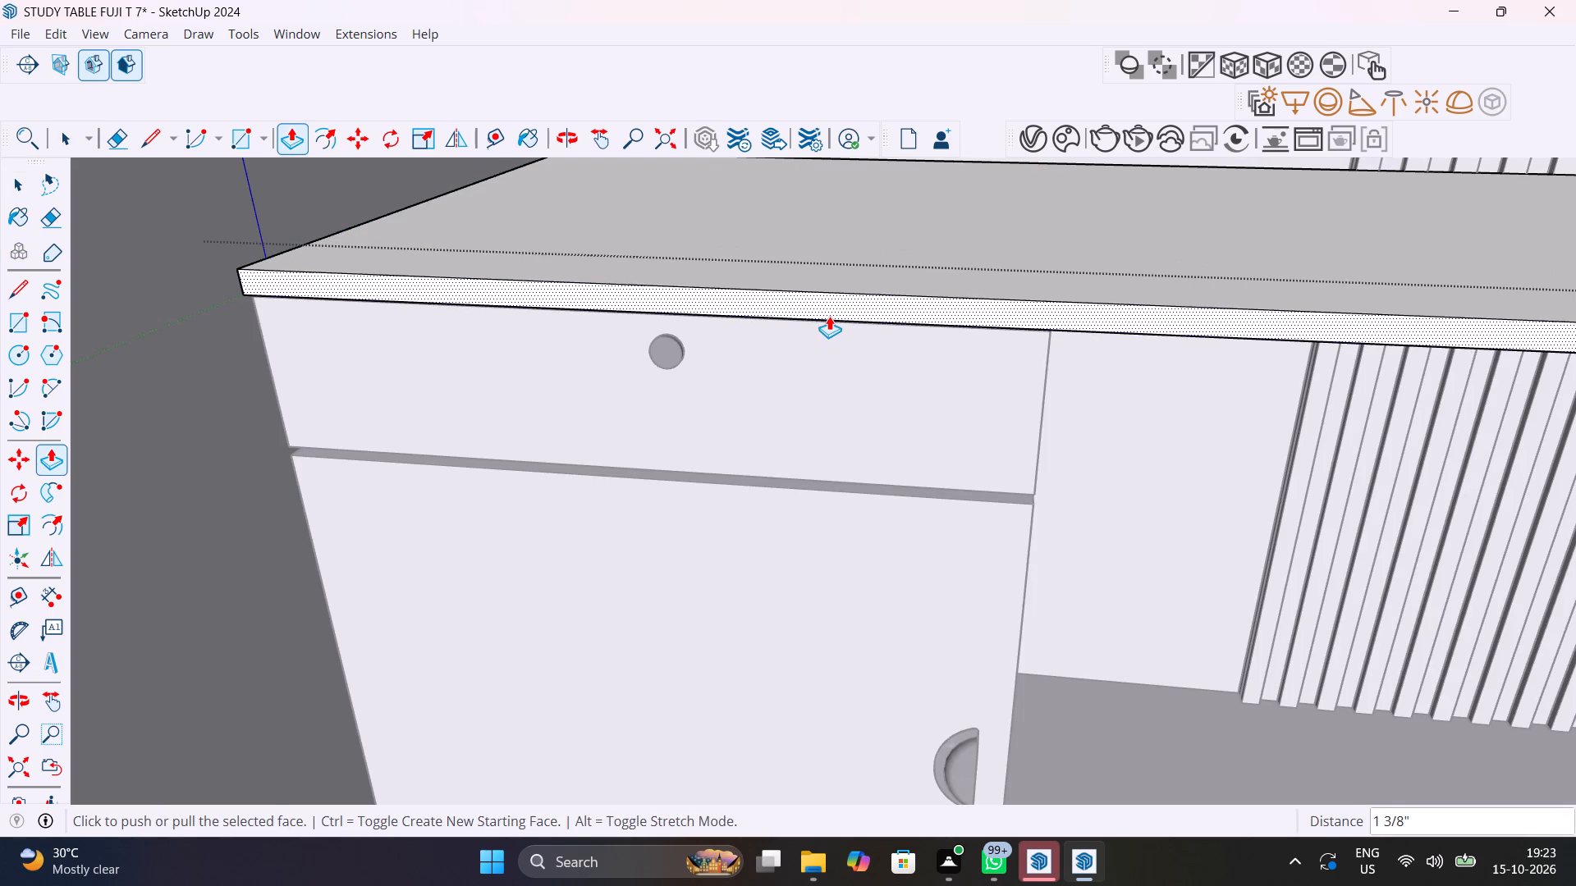
scroll(850, 339, down, 20)
key(space)
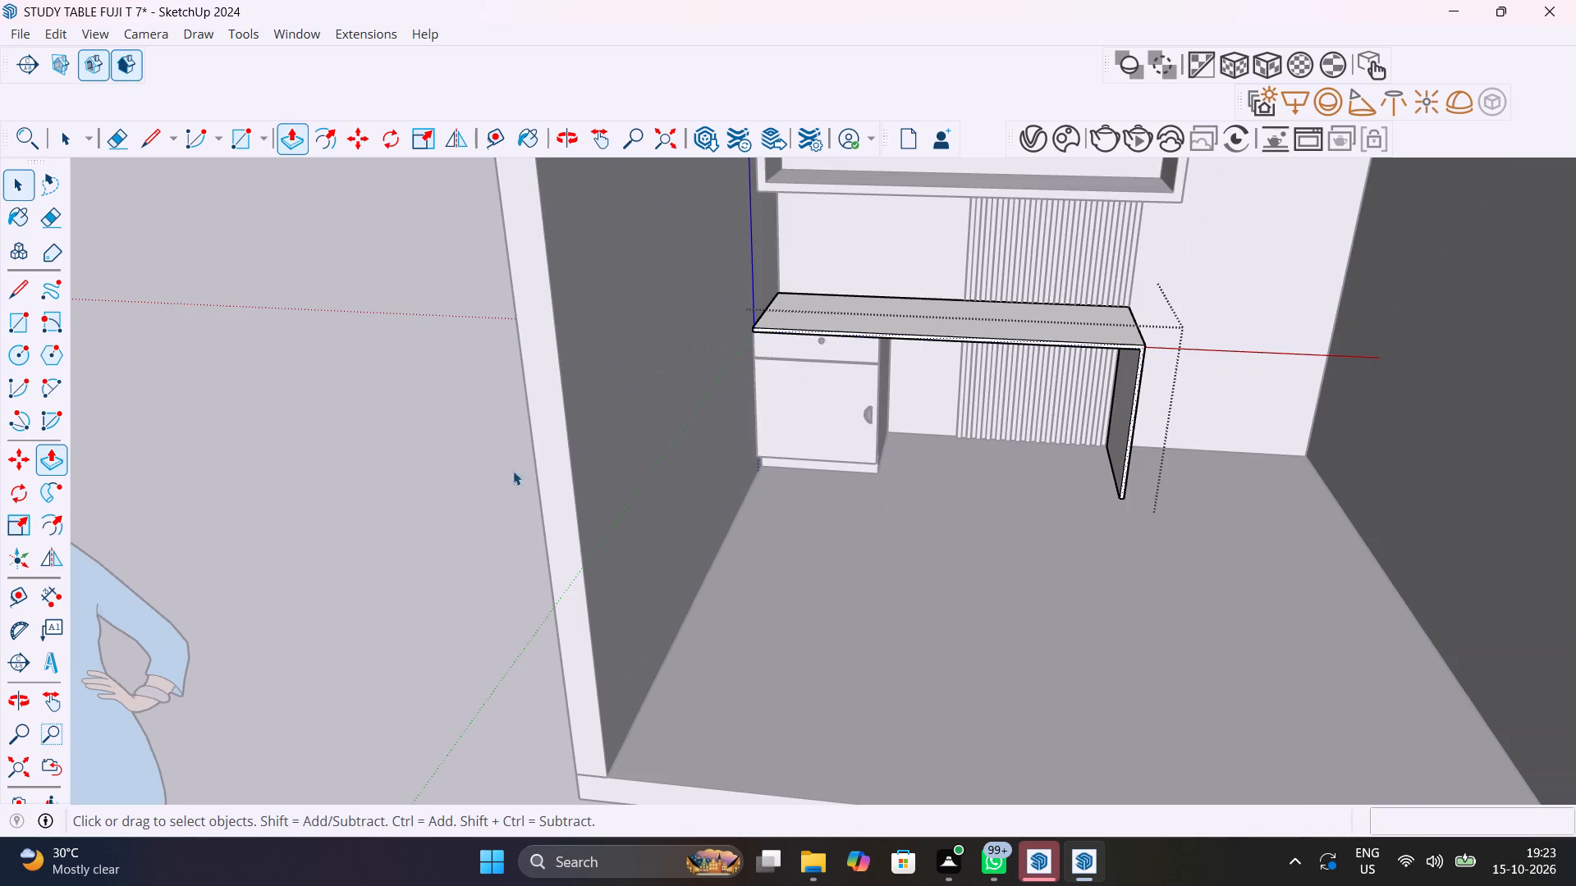
click(448, 493)
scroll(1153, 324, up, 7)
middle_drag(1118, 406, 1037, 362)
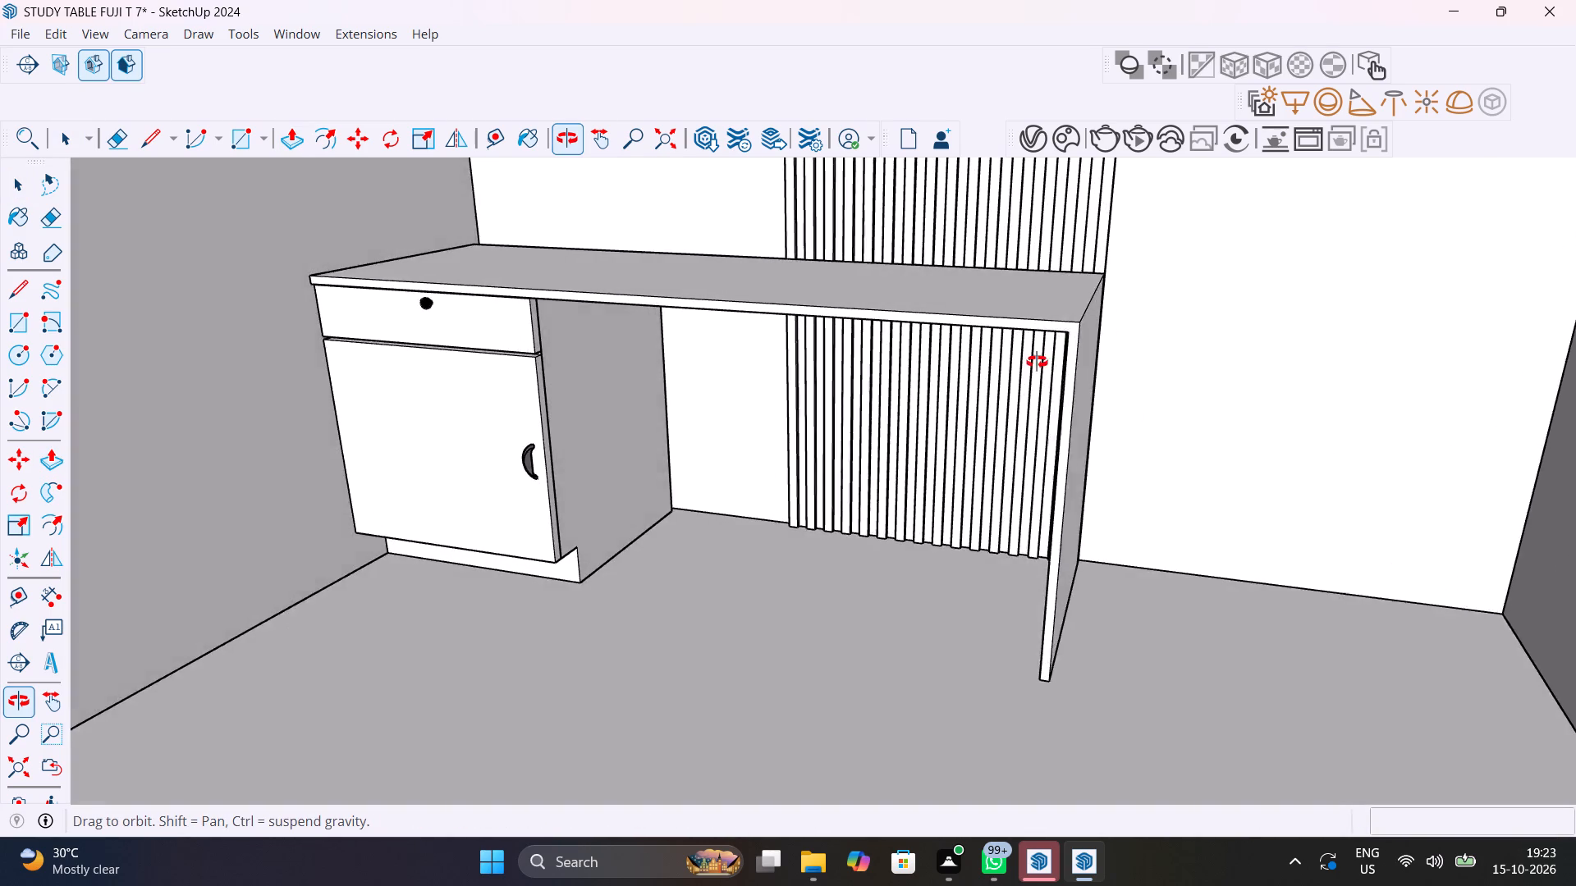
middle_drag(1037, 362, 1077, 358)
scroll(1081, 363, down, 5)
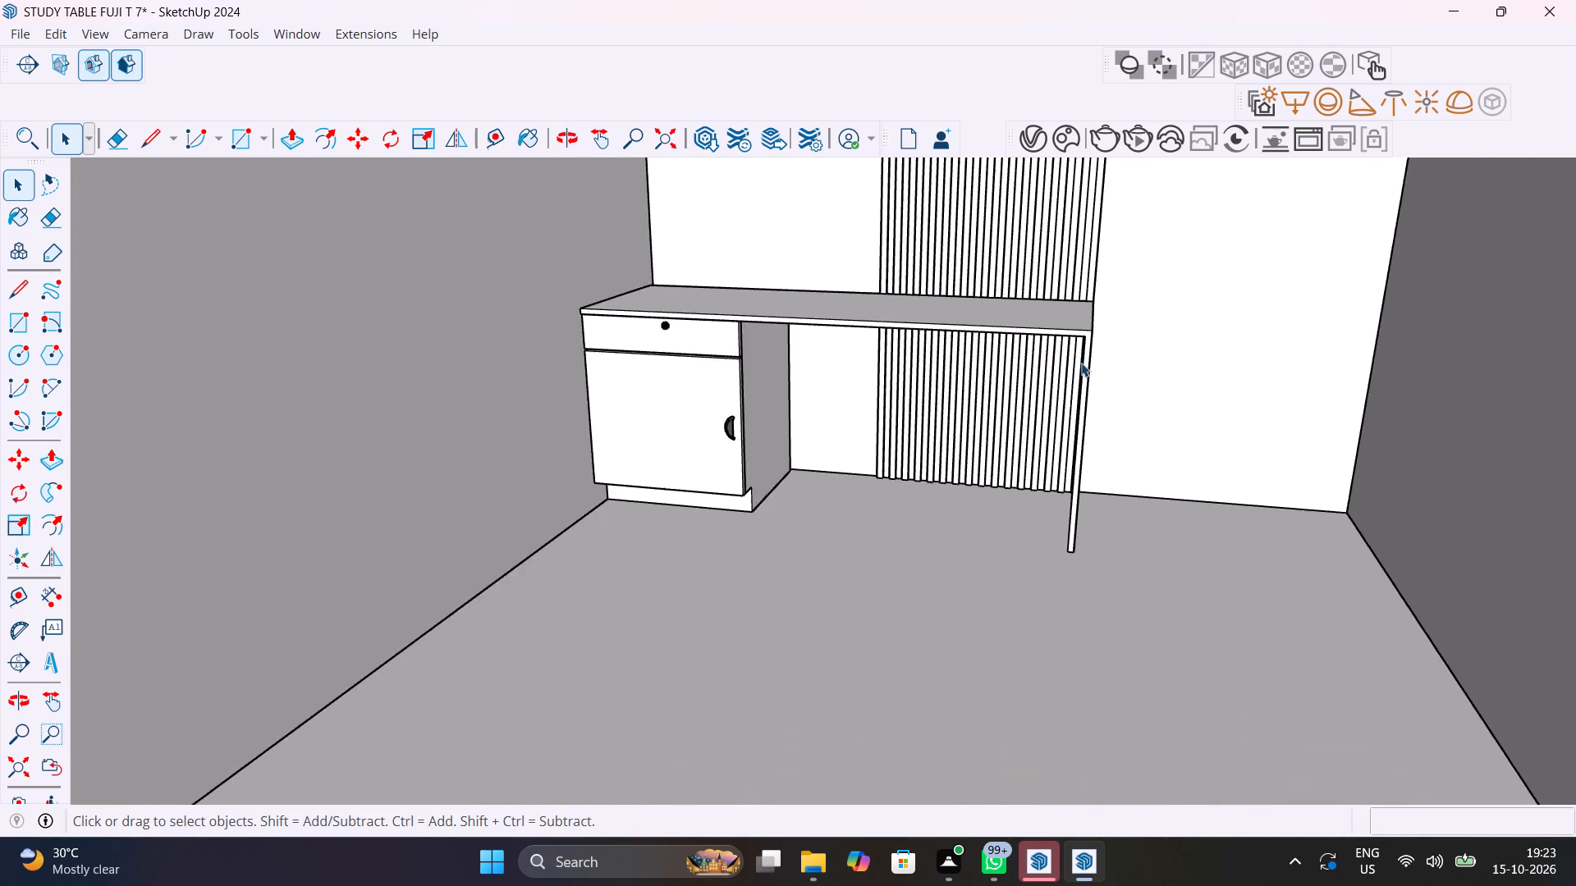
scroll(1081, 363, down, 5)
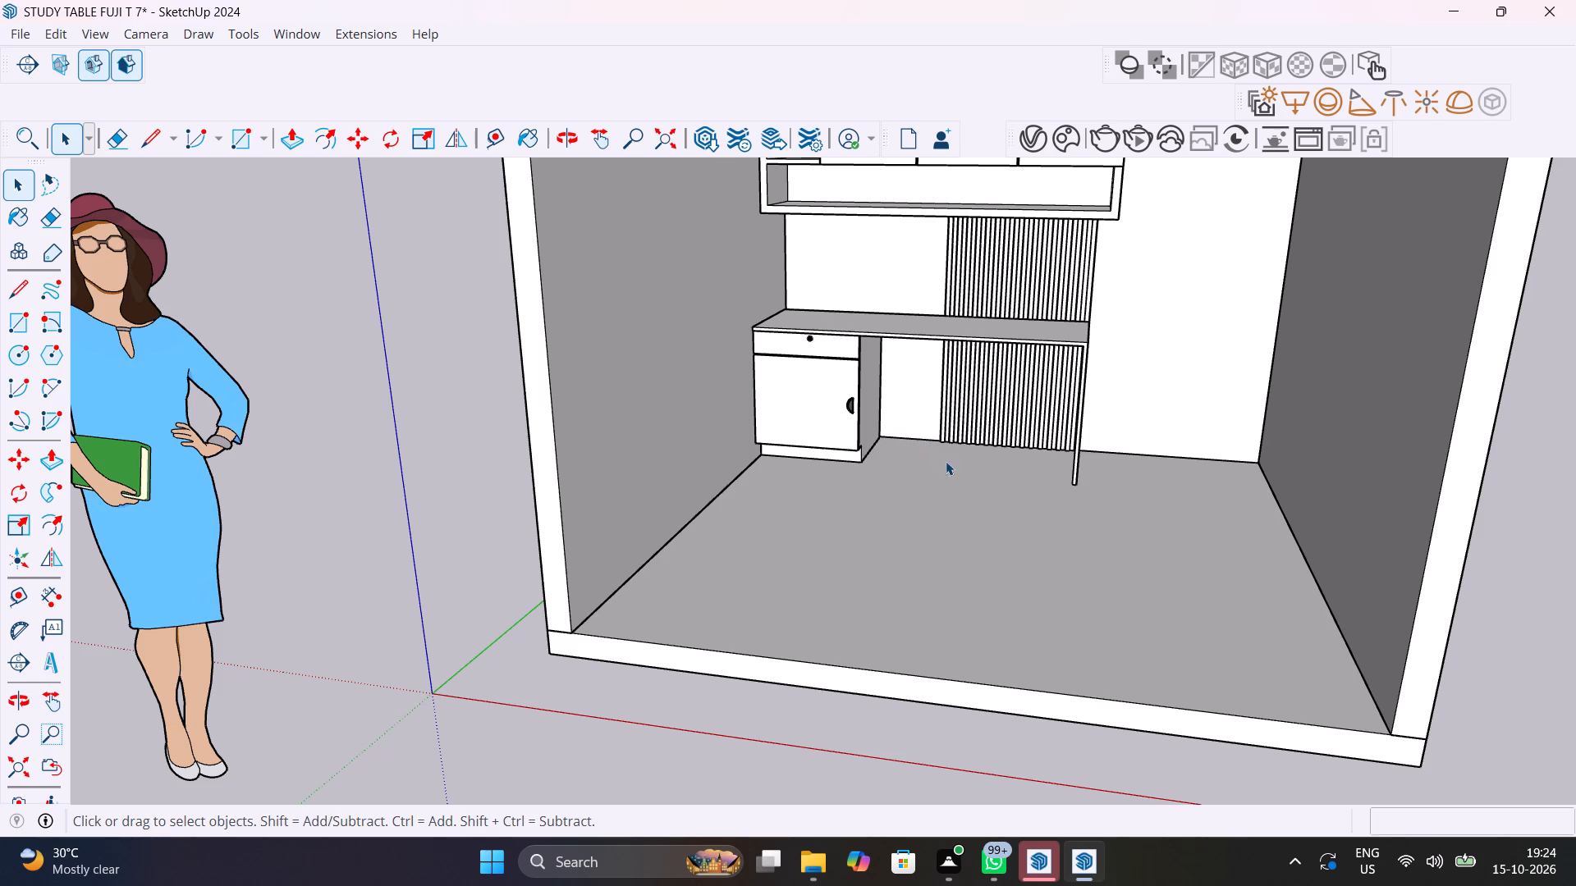
Open the Chaos Cosmos Browser and search the online assets for "plants".
shift+middle_drag(955, 424, 1055, 516)
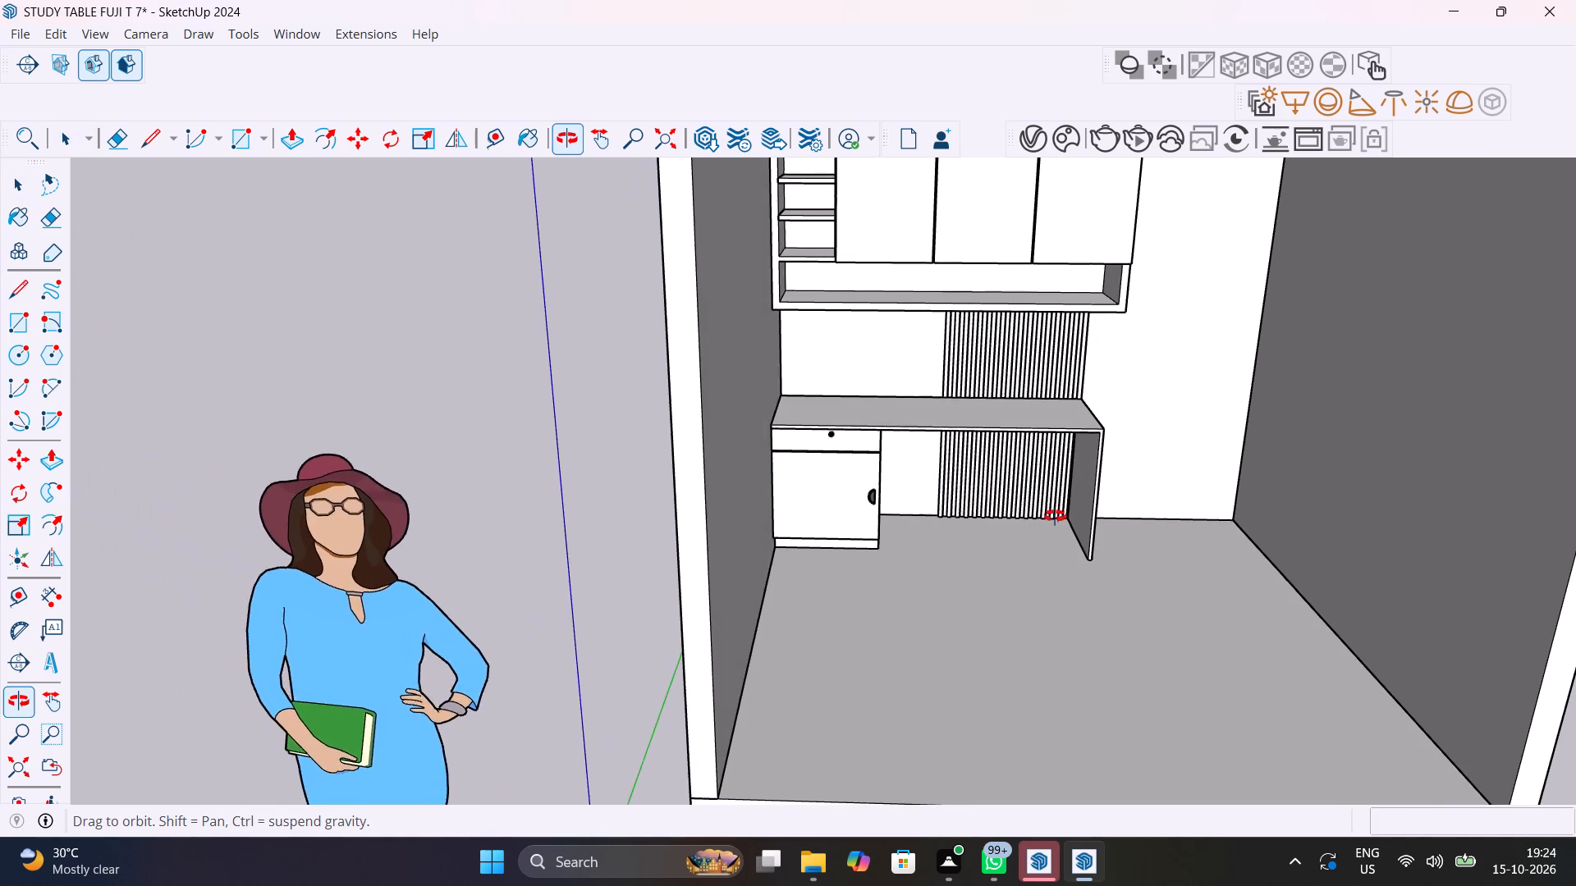
shift+middle_drag(1055, 516, 994, 610)
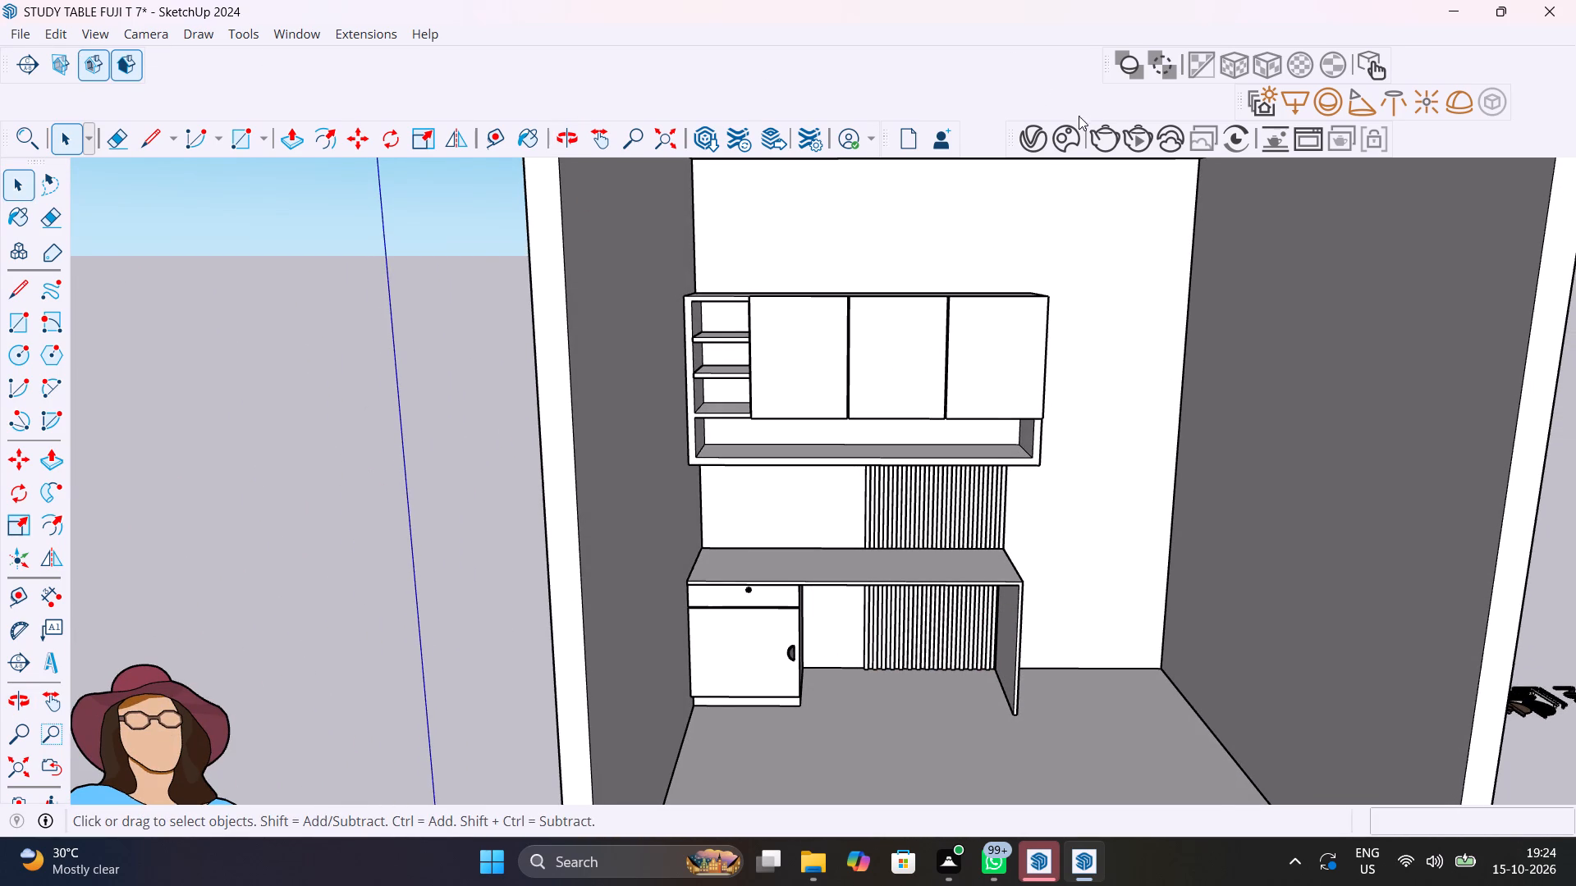
click(1070, 138)
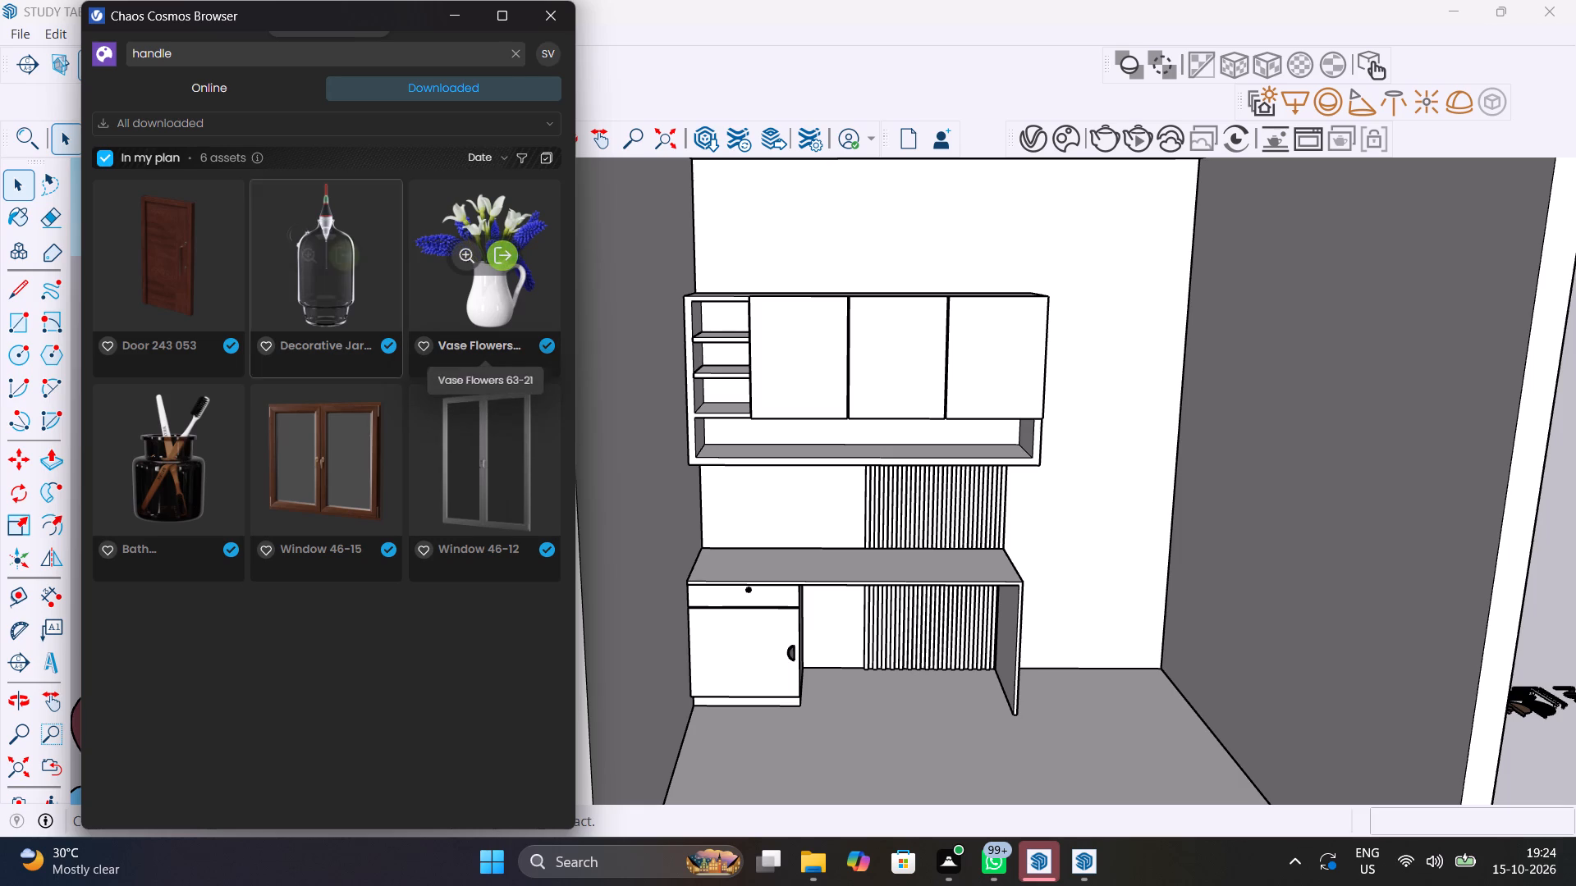
click(195, 85)
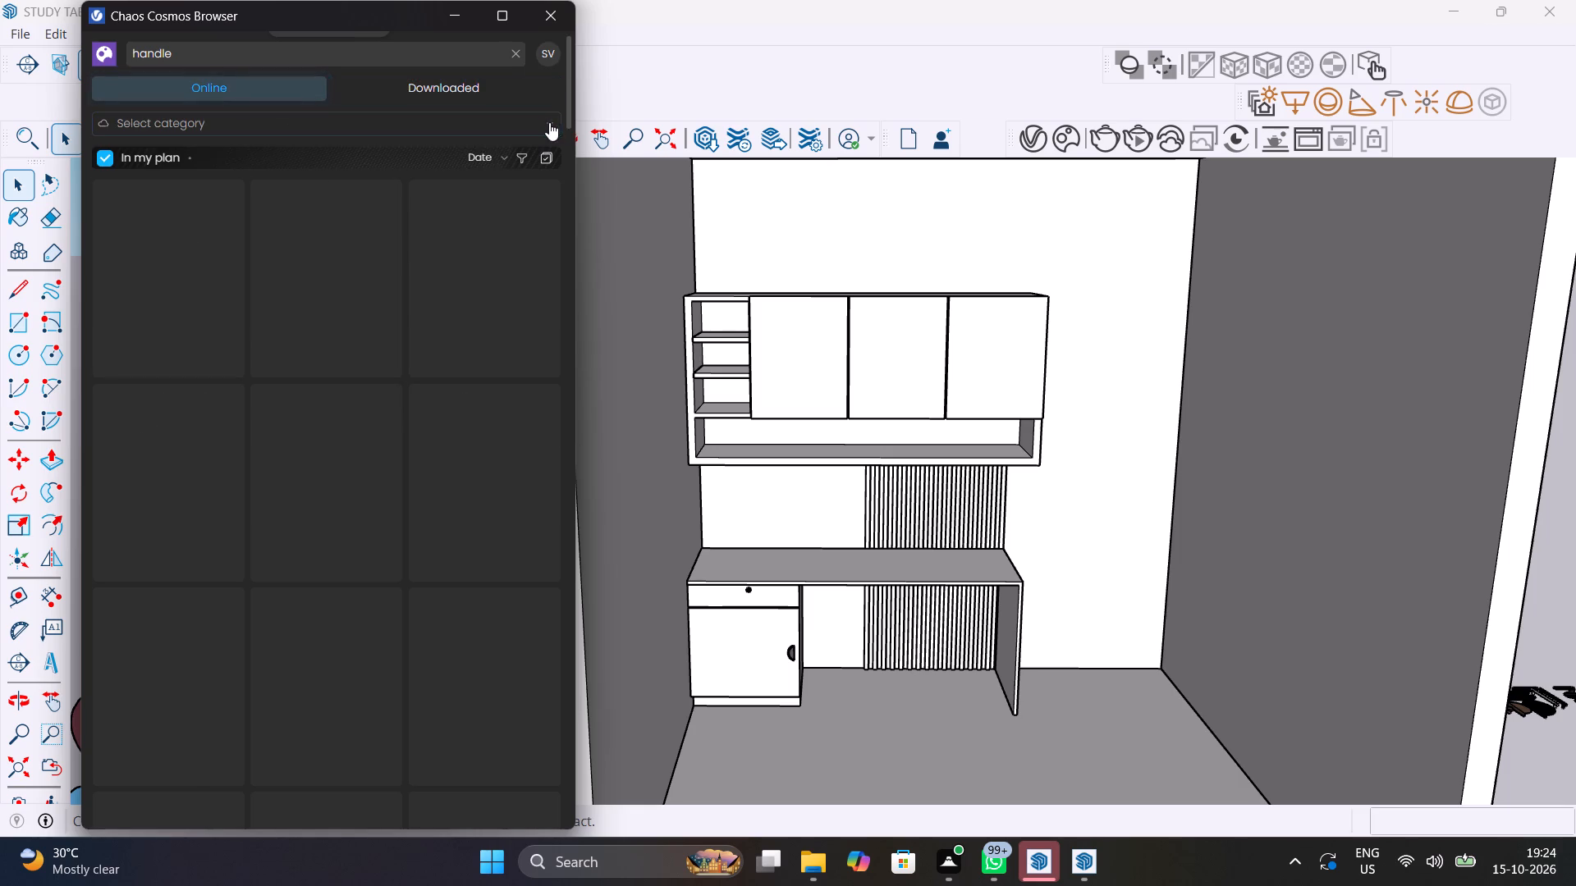
click(548, 121)
click(193, 161)
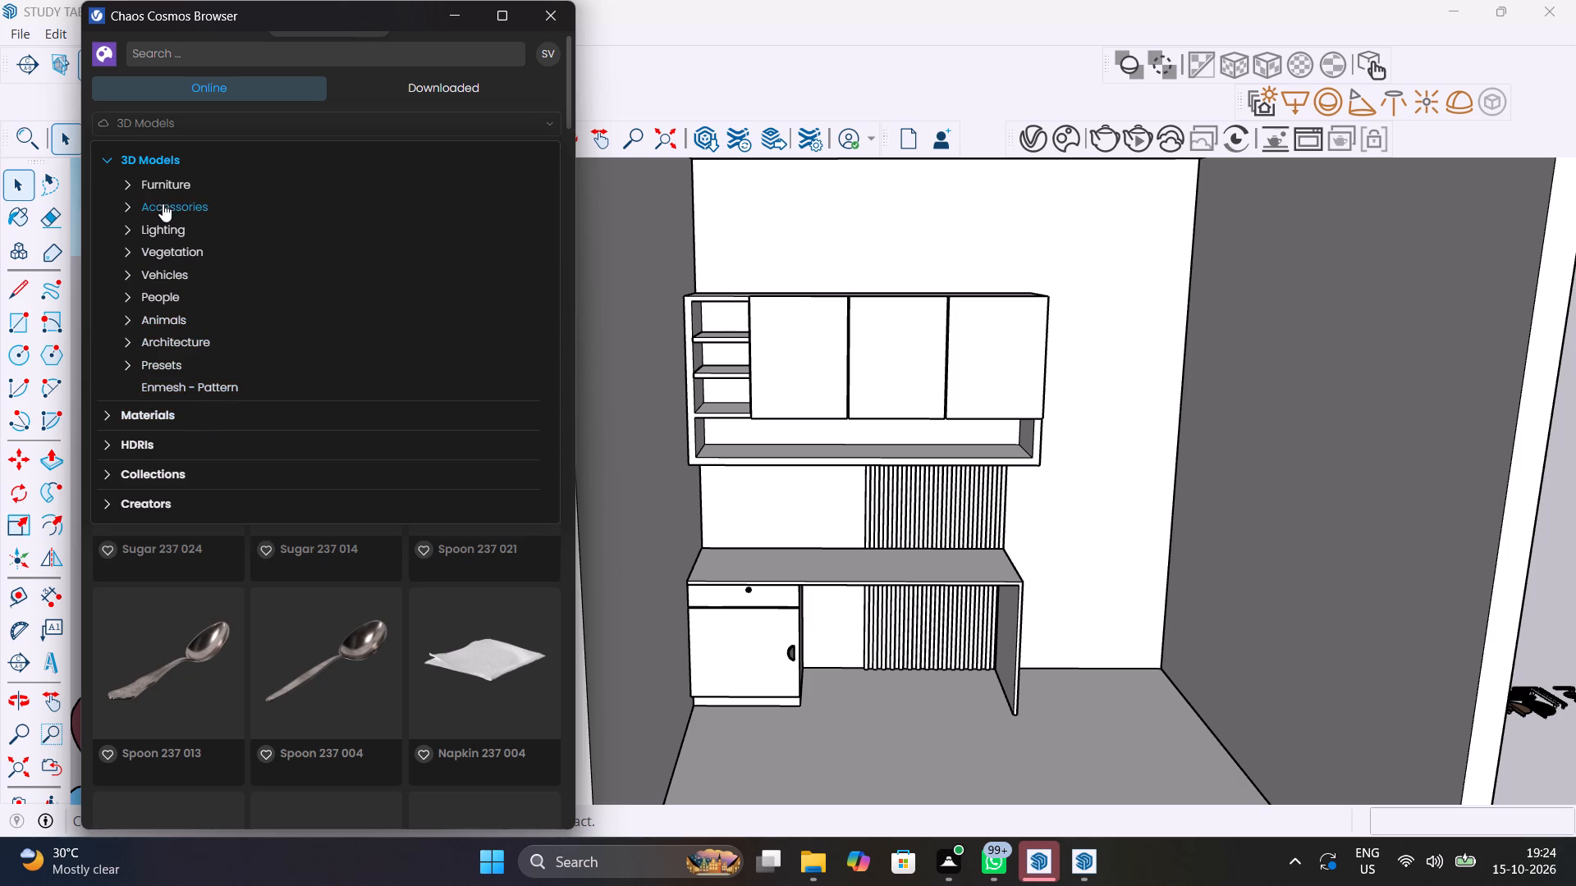
click(172, 179)
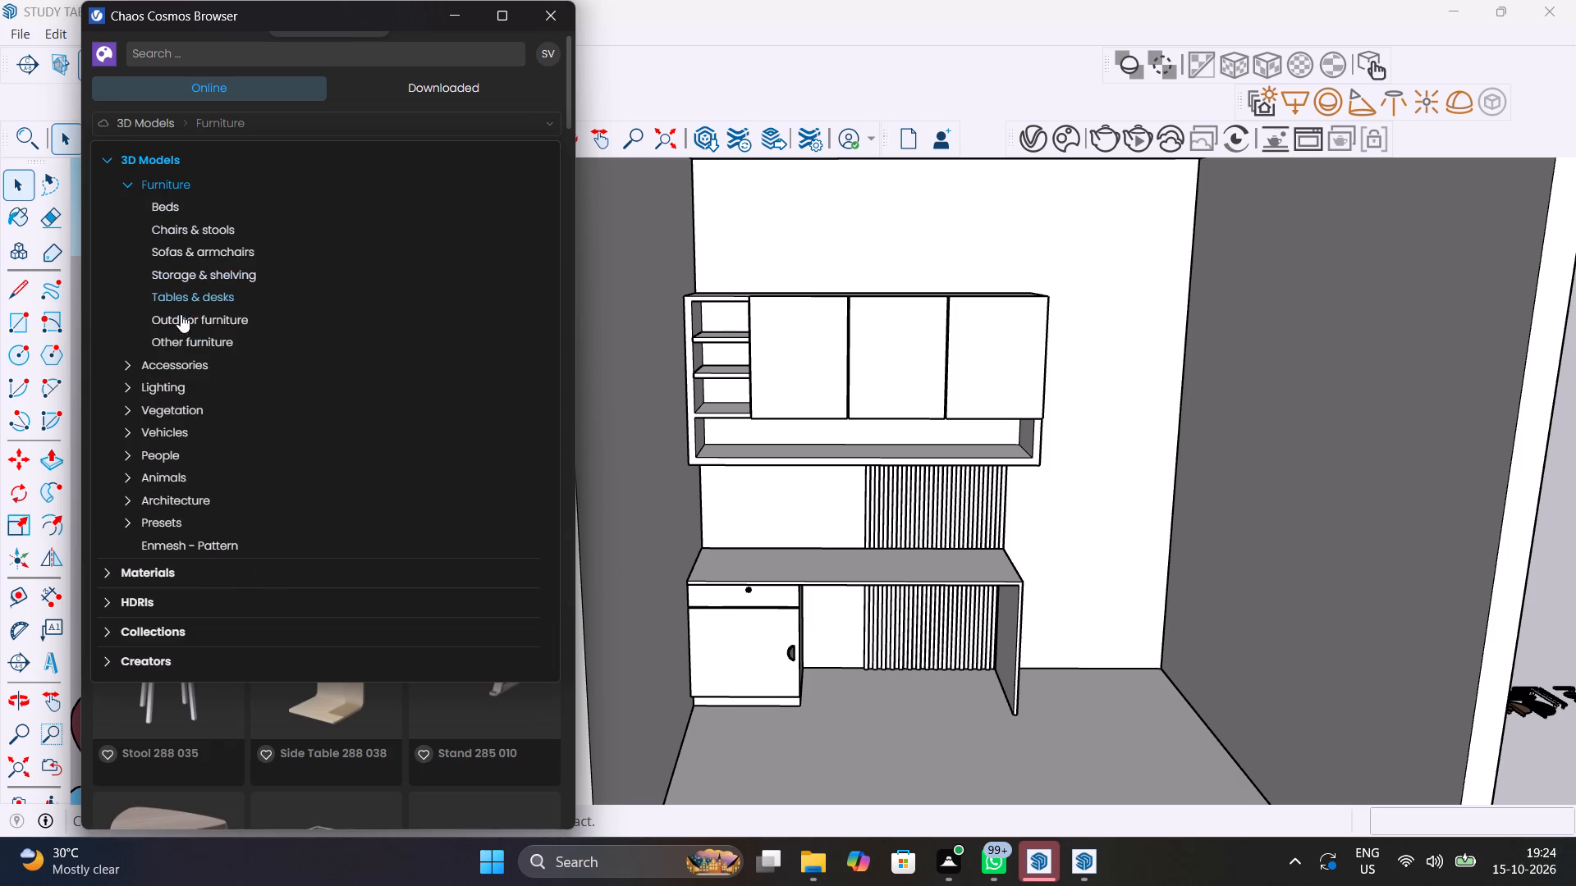
click(212, 50)
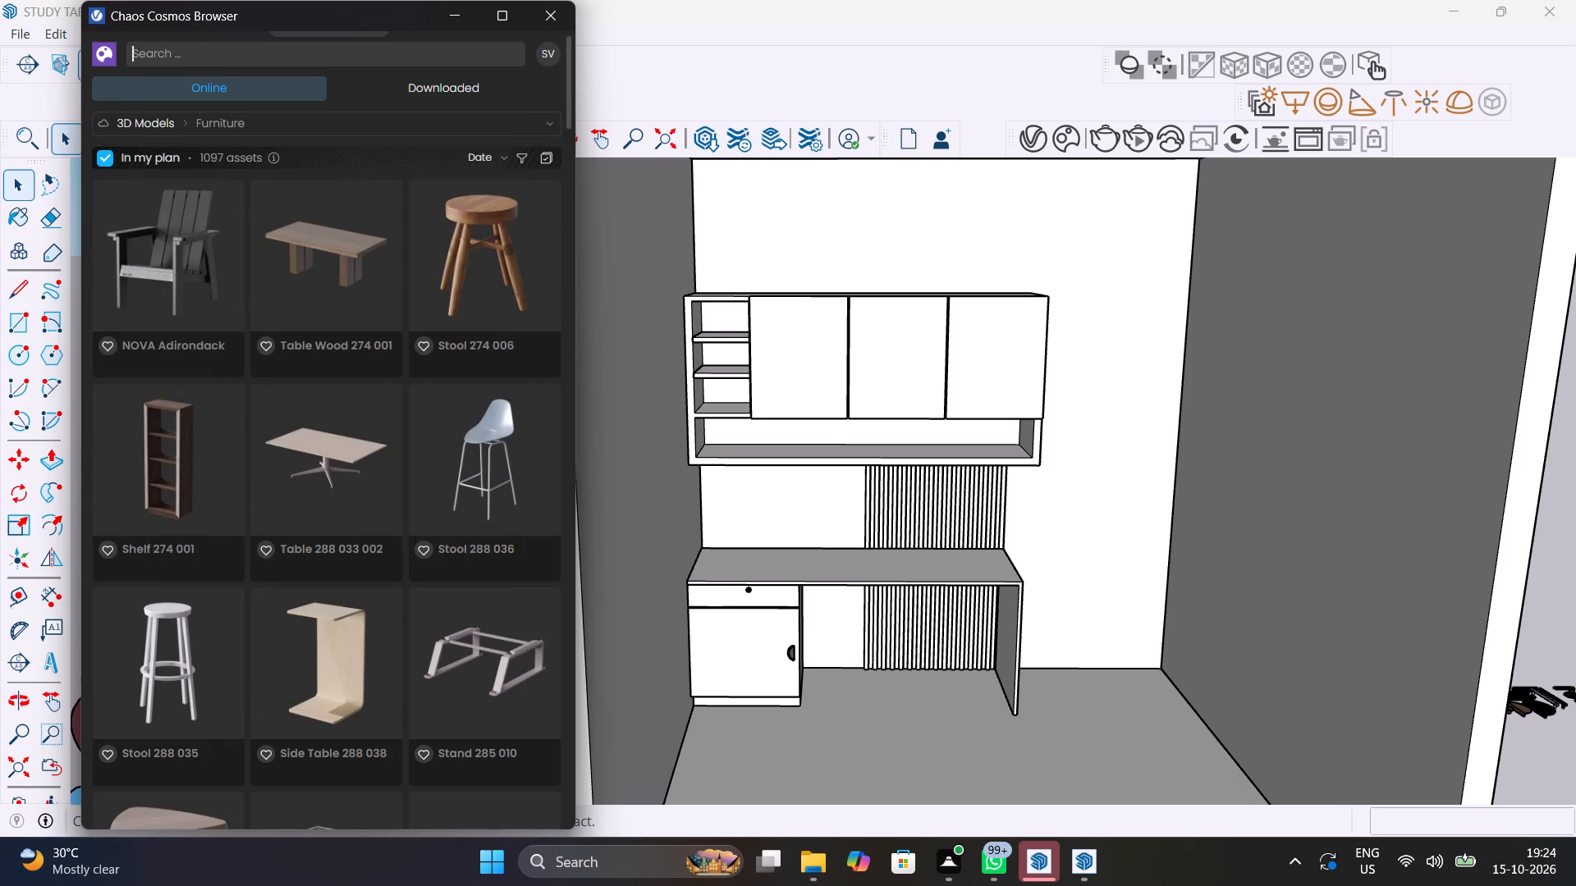
text(PLANTS)
key(Return)
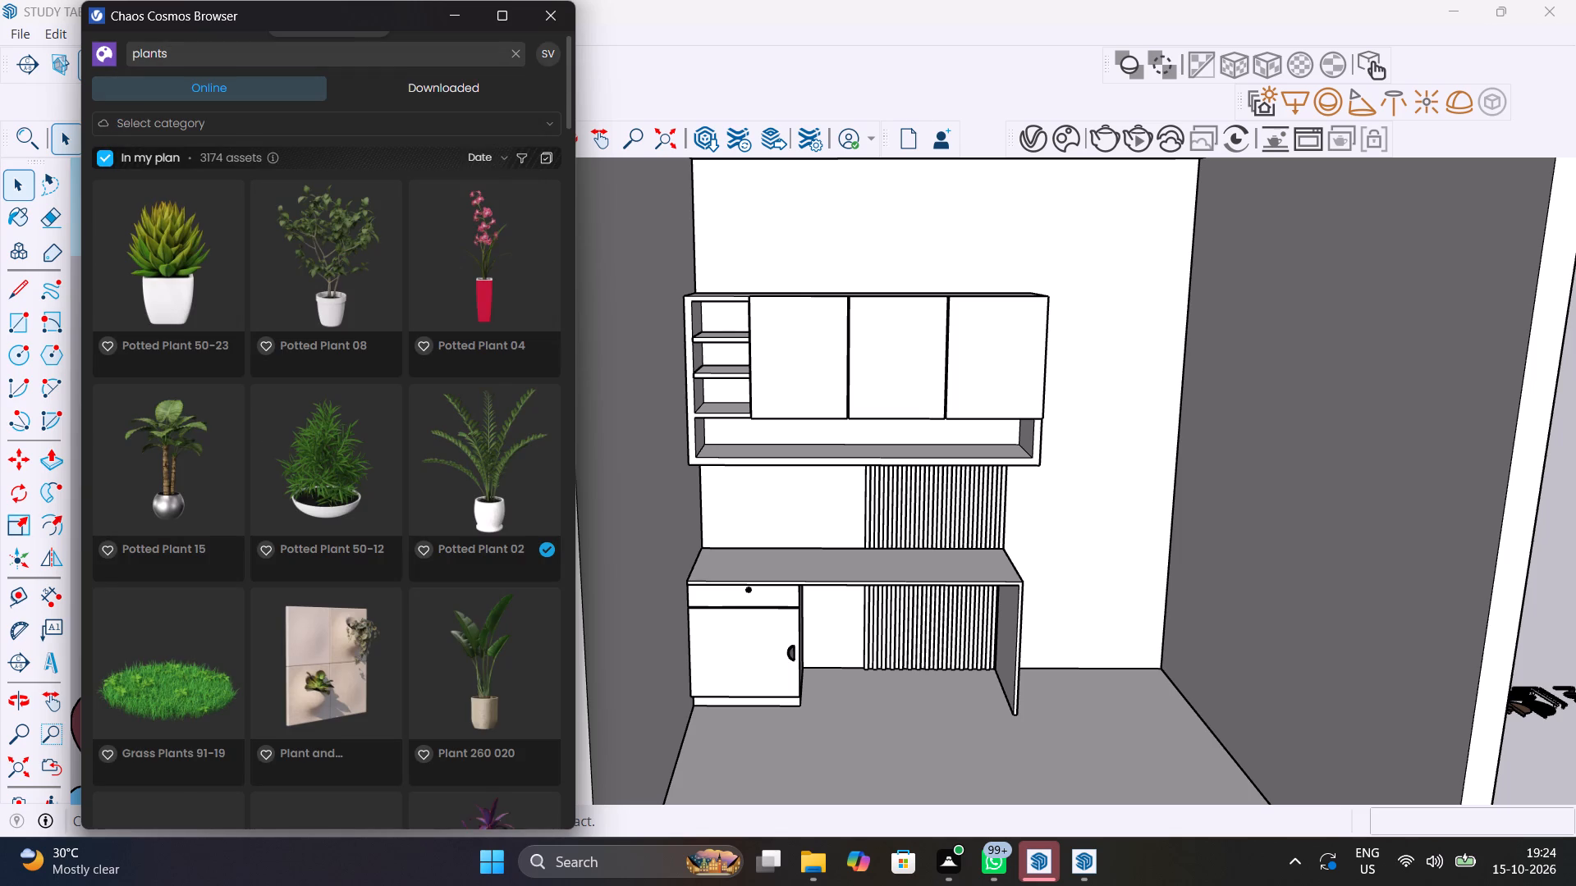
Download the Potted Plant 50-23 model from the plant results.
scroll(254, 260, down, 3)
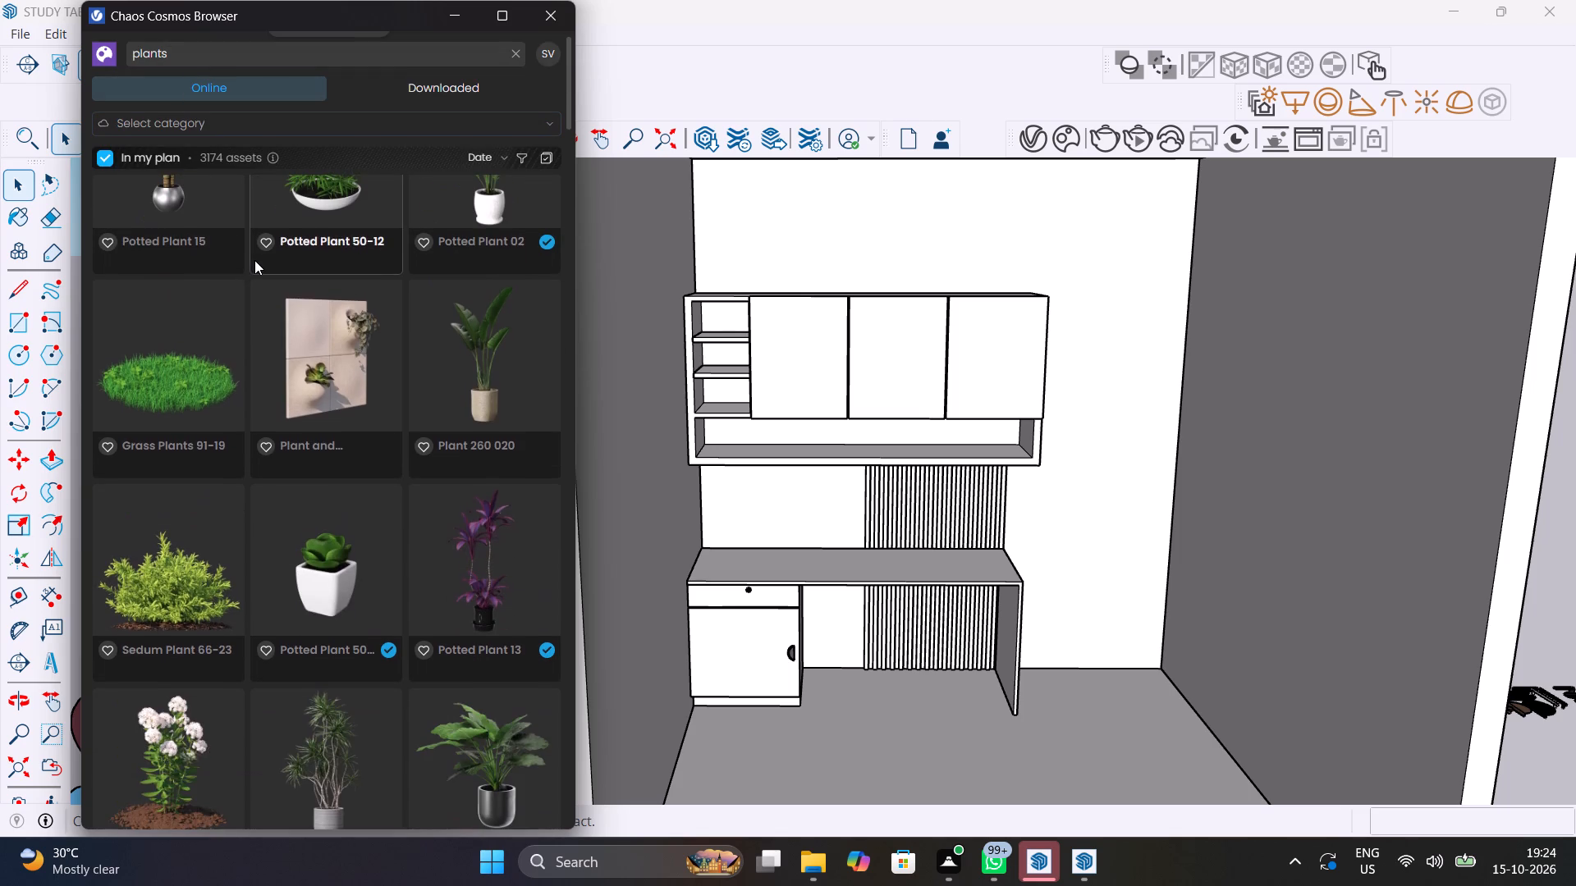
scroll(254, 260, down, 5)
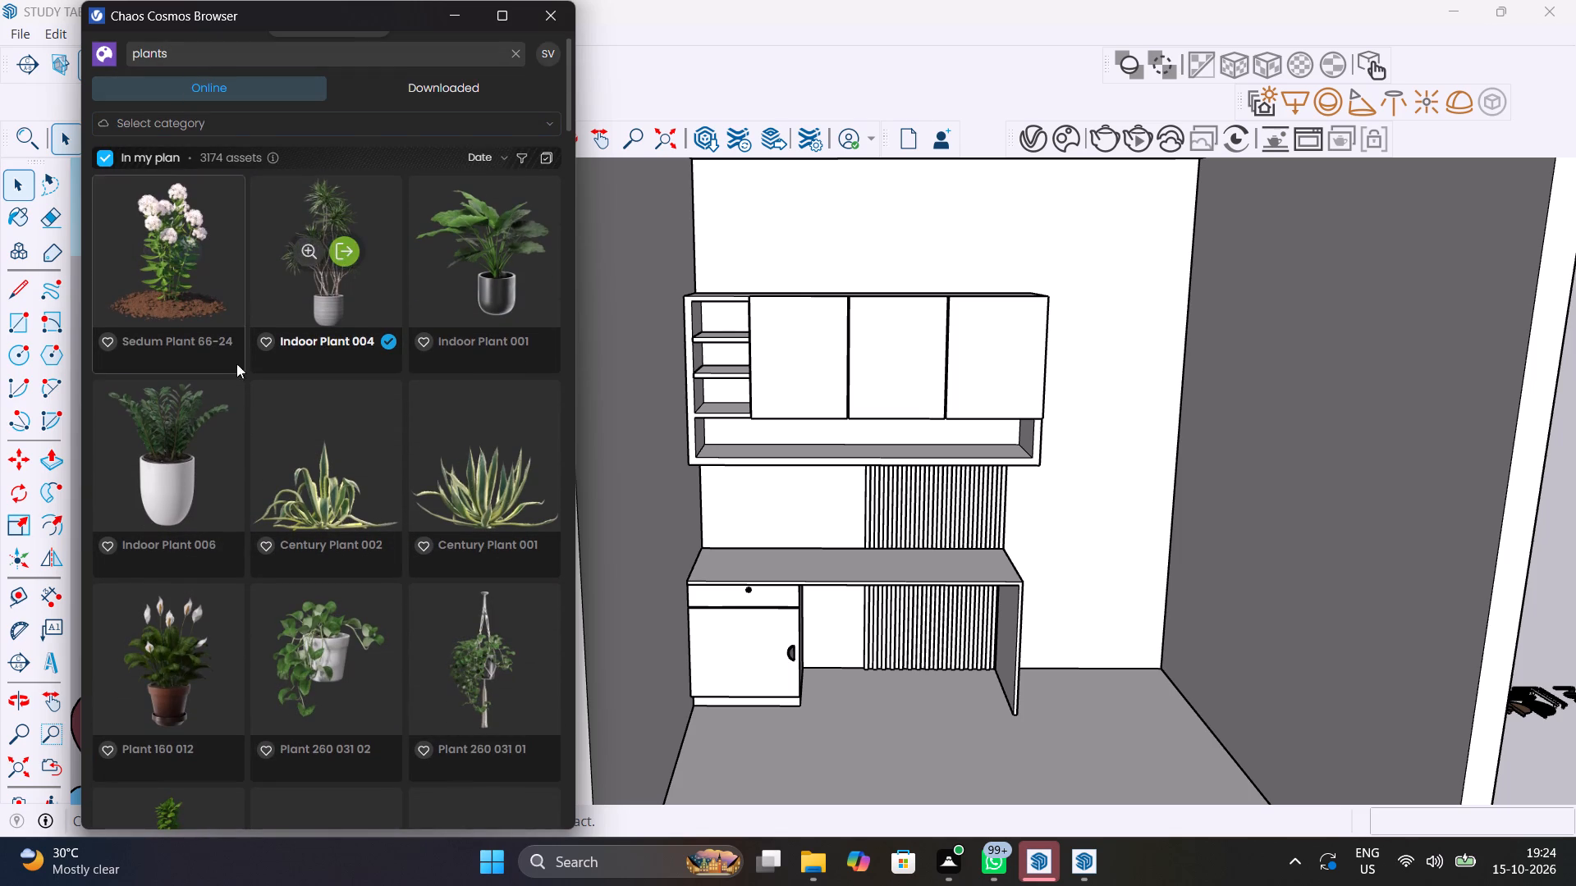
scroll(193, 445, up, 10)
scroll(172, 322, up, 1)
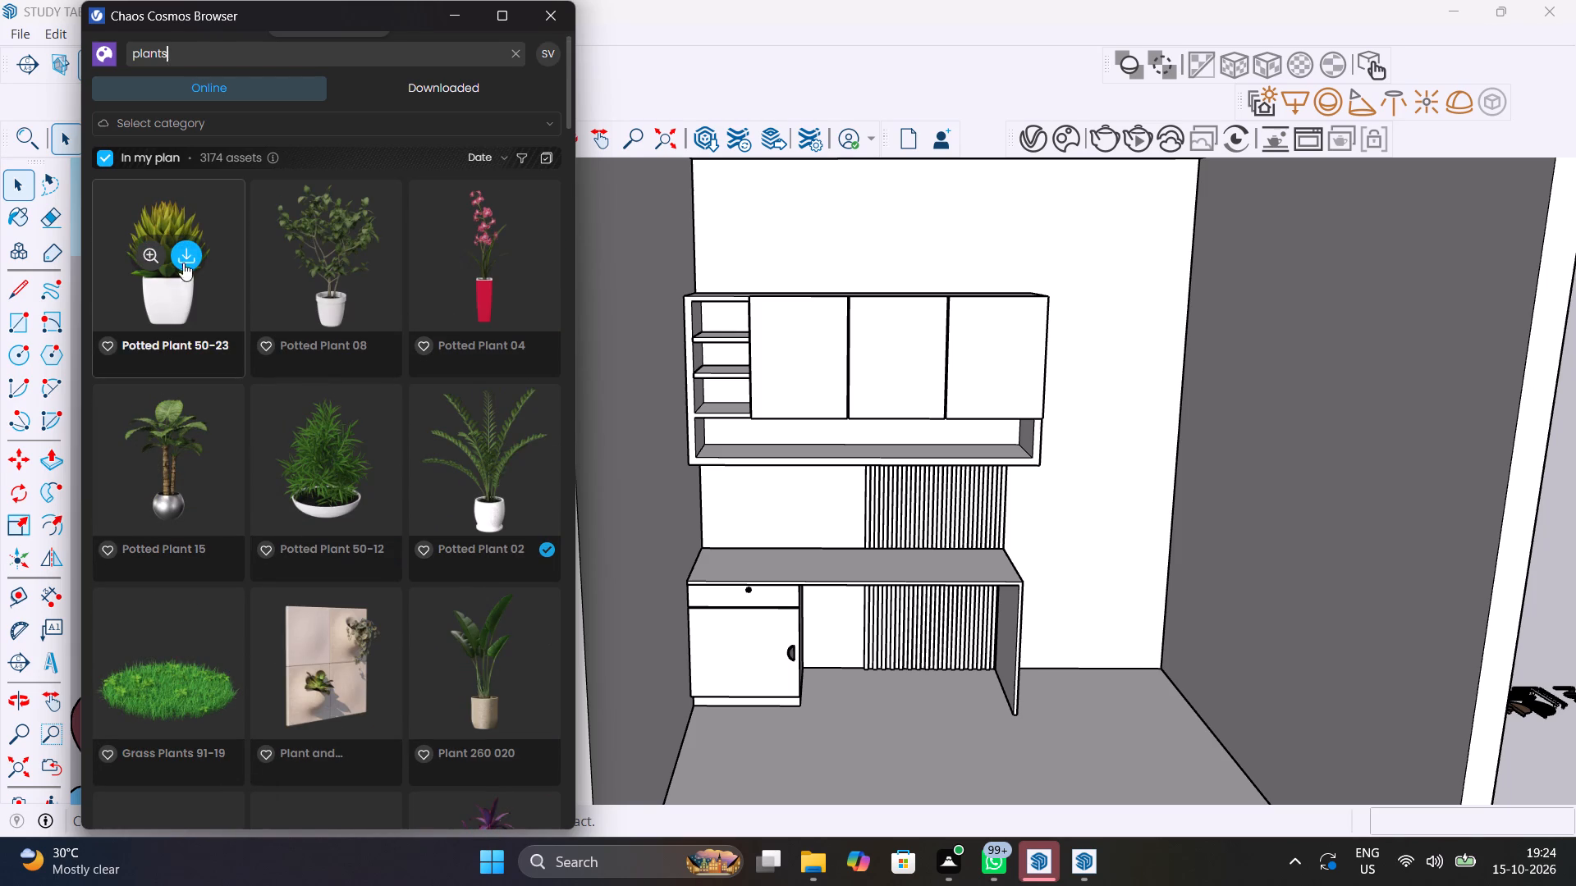
click(184, 258)
Look through the plant results for another small potted plant suited to the cabinet's open shelves.
scroll(229, 359, down, 6)
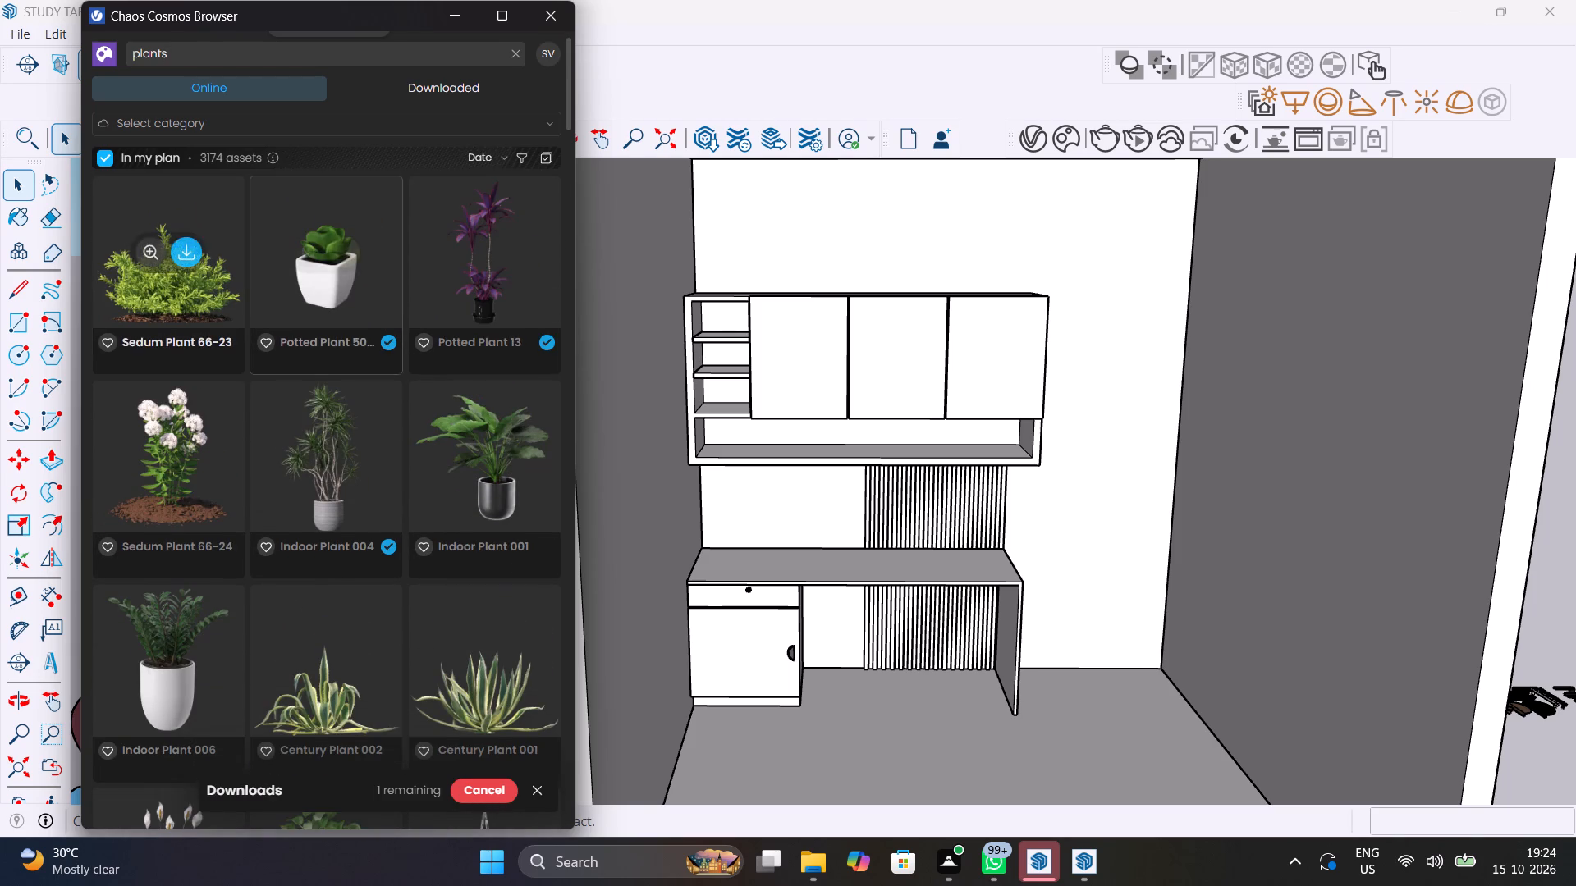
scroll(293, 361, down, 4)
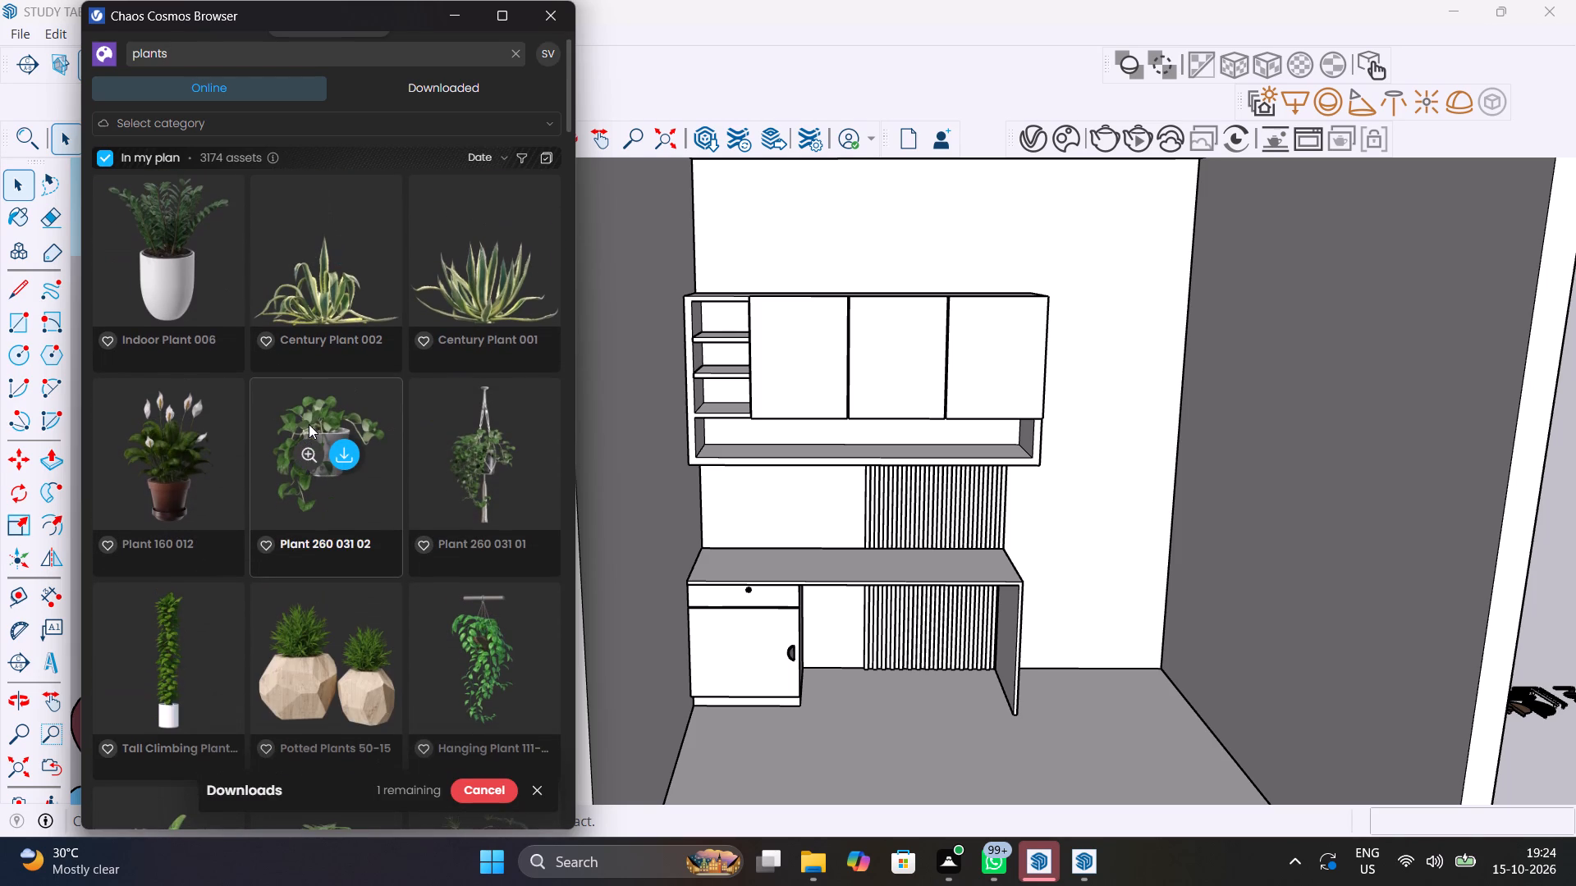
scroll(183, 455, down, 4)
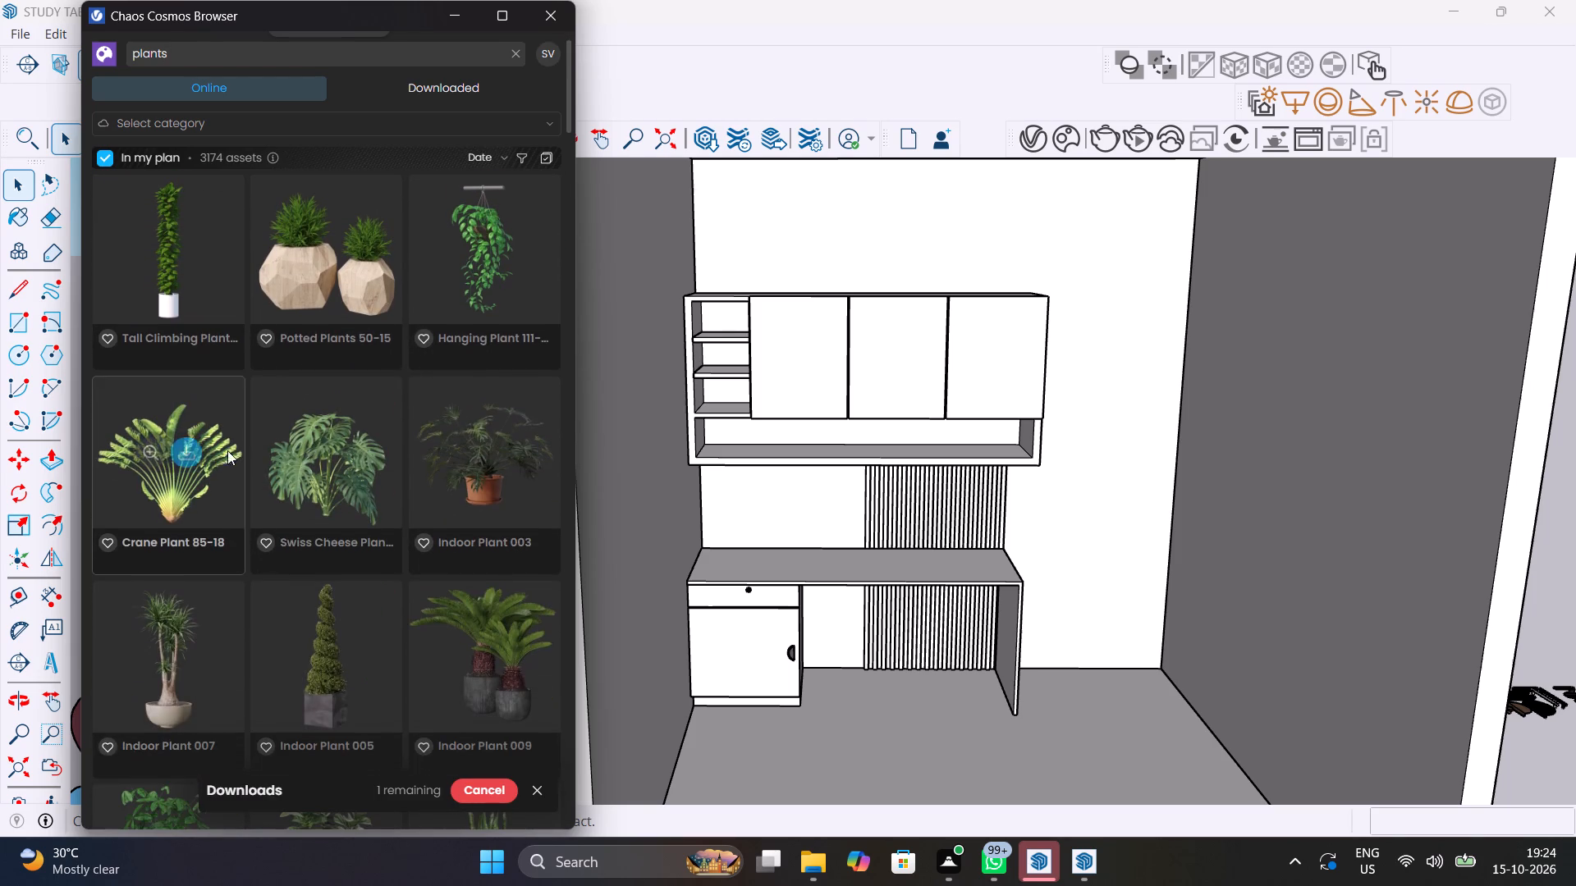
scroll(306, 275, up, 10)
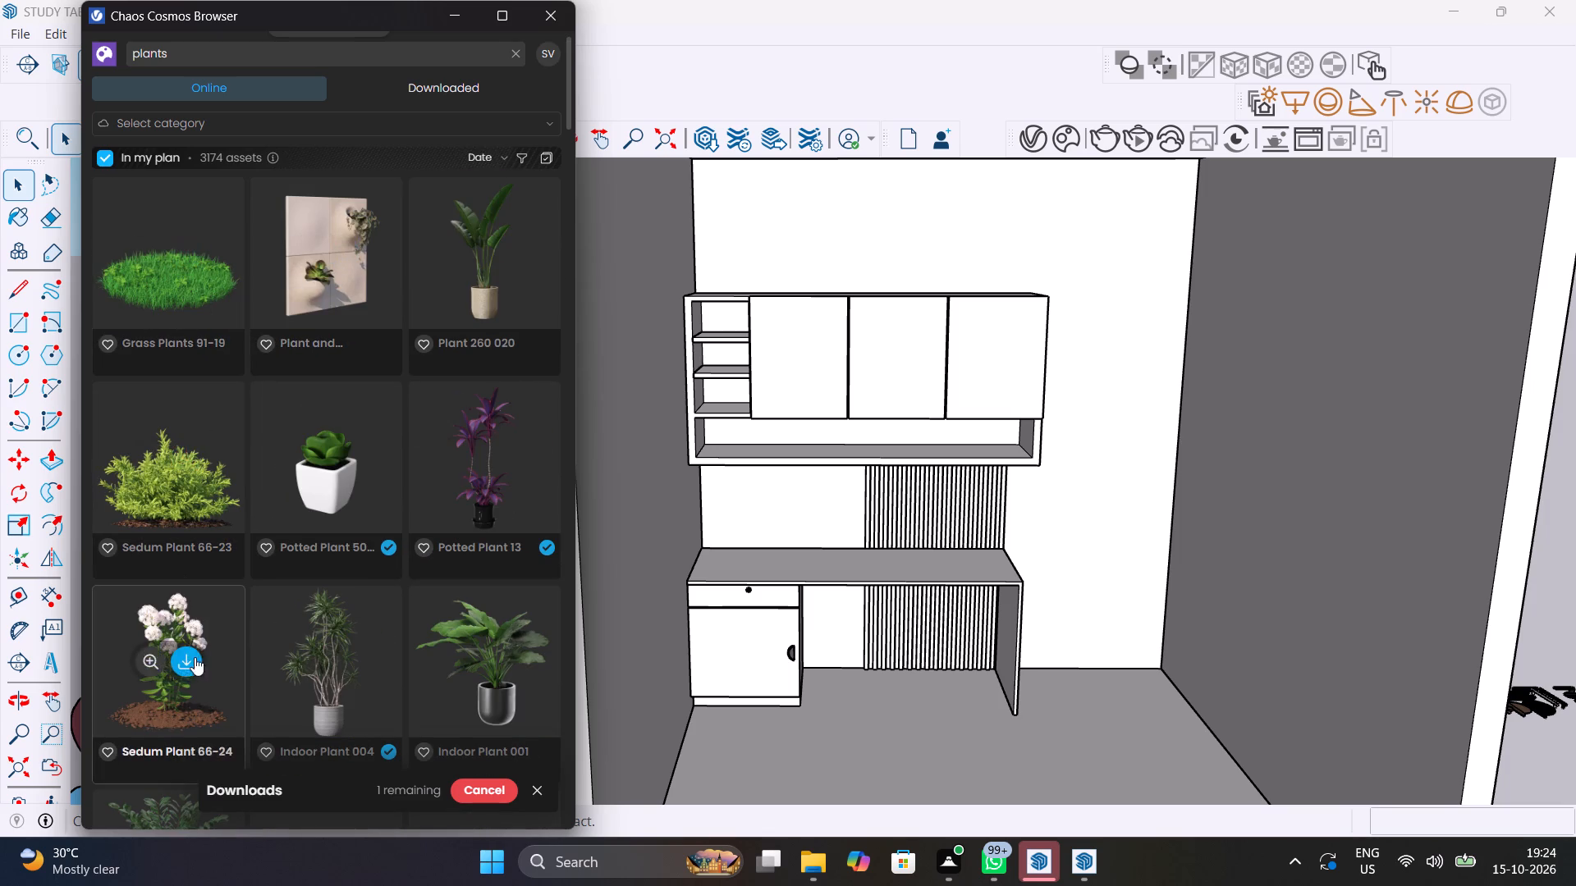
scroll(186, 368, up, 8)
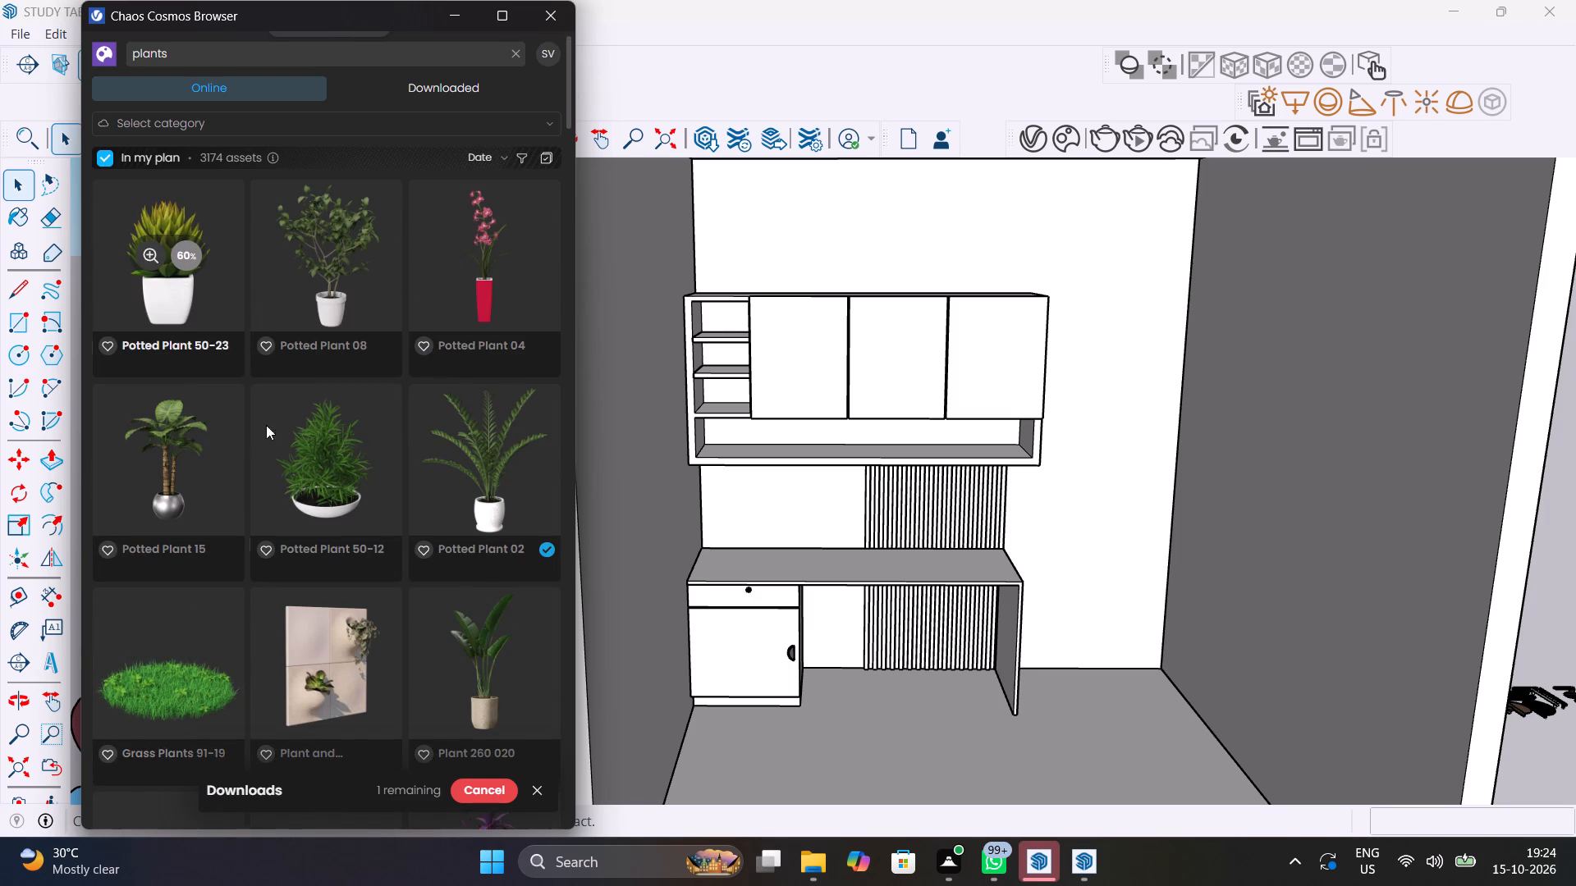
scroll(302, 573, down, 3)
scroll(298, 456, up, 8)
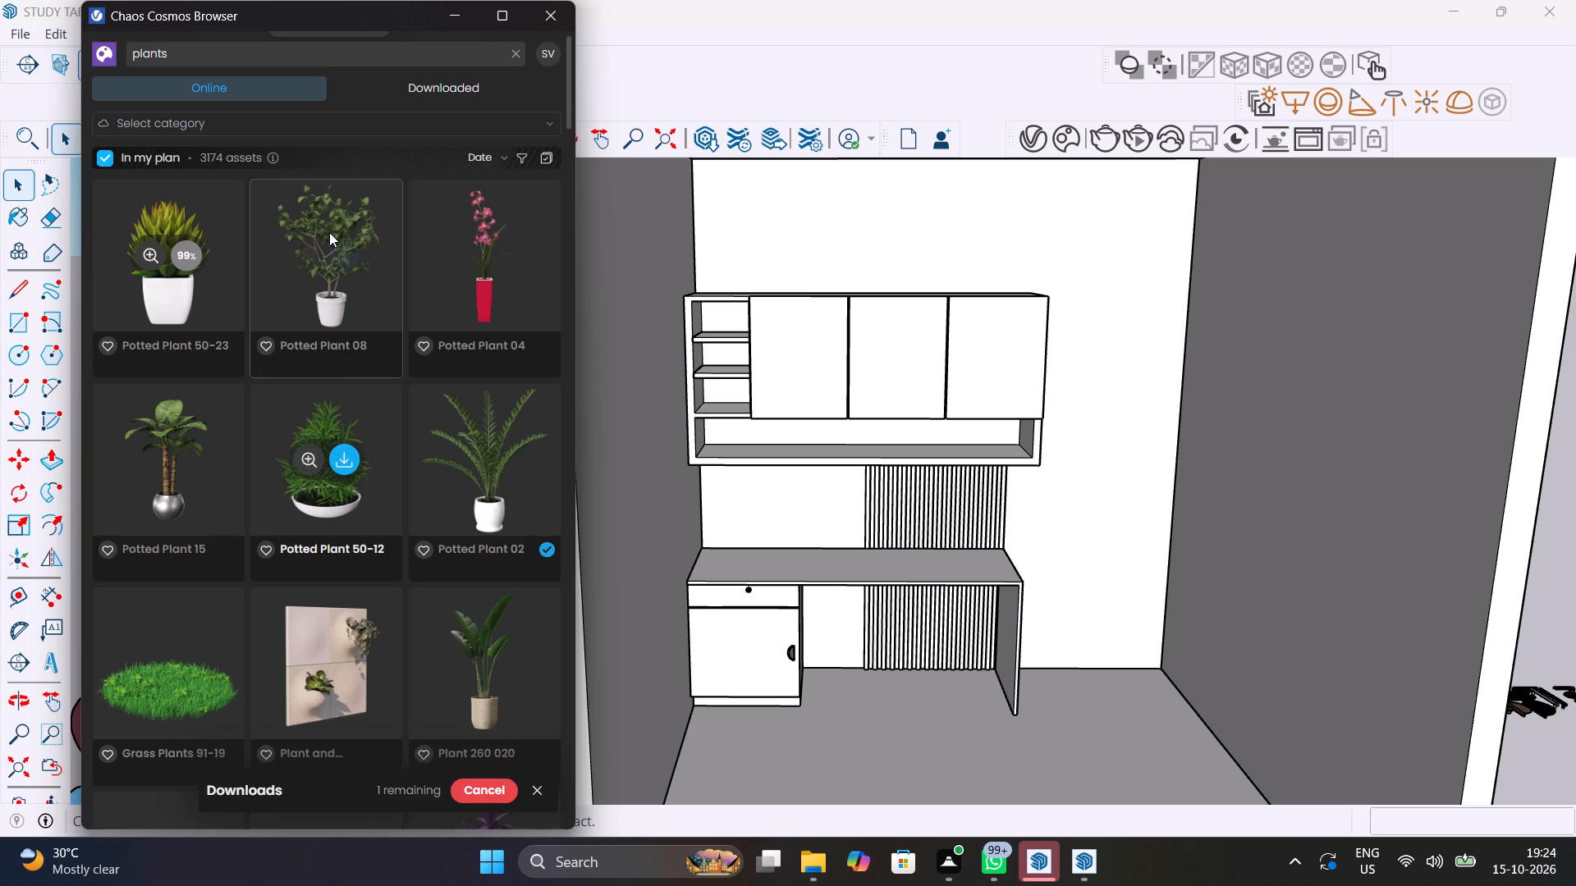
Import Potted Plant 50-24 and place it on the lowest compartment of the overhead cabinet's open shelves.
scroll(474, 550, down, 4)
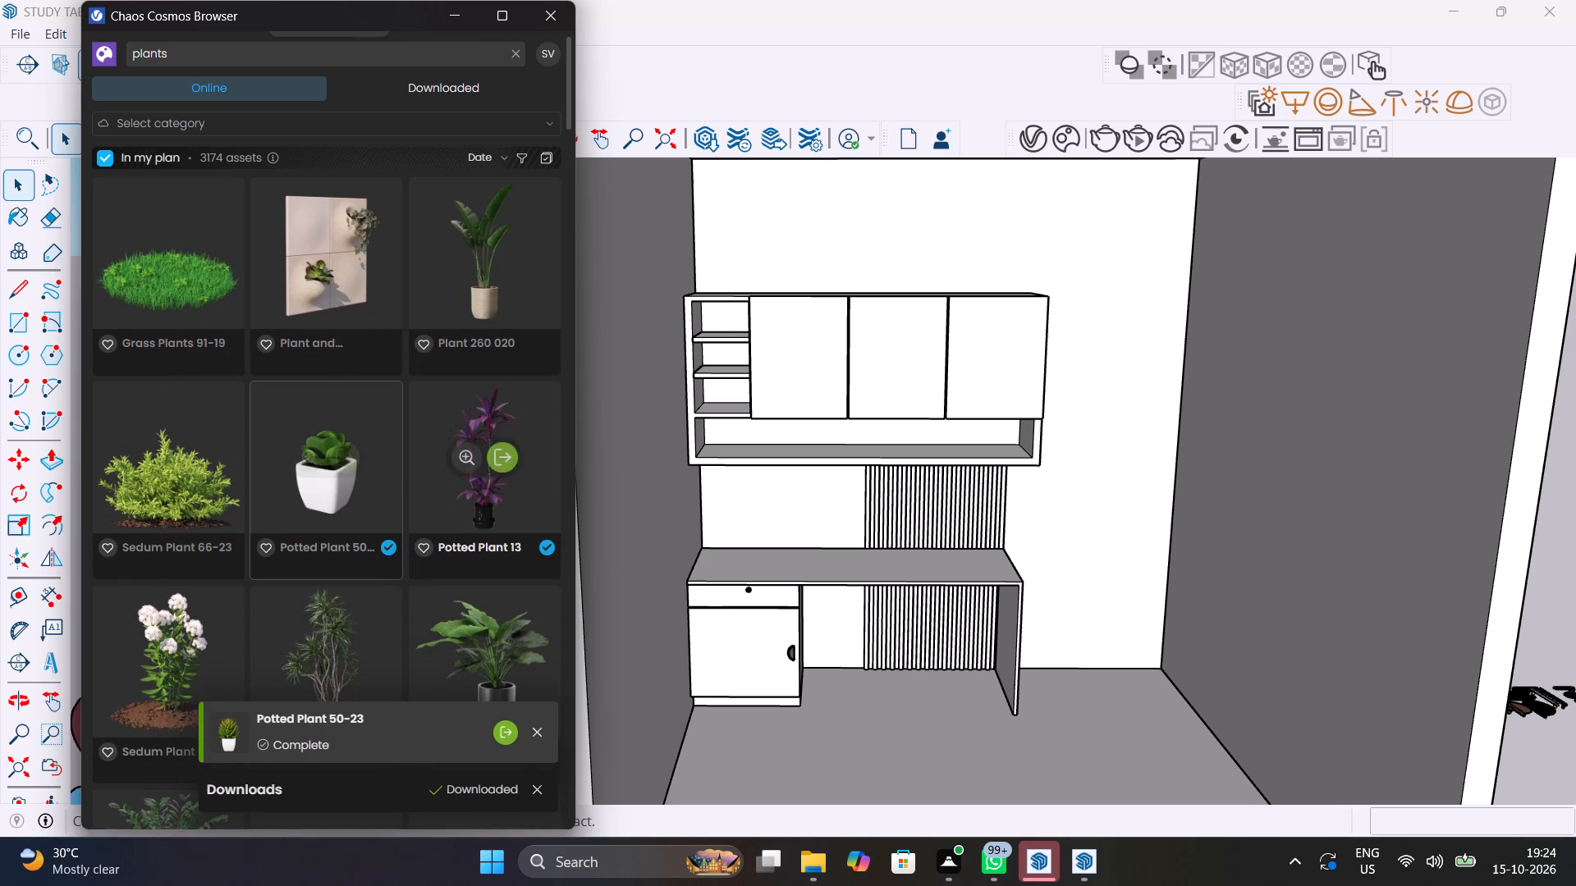
click(343, 463)
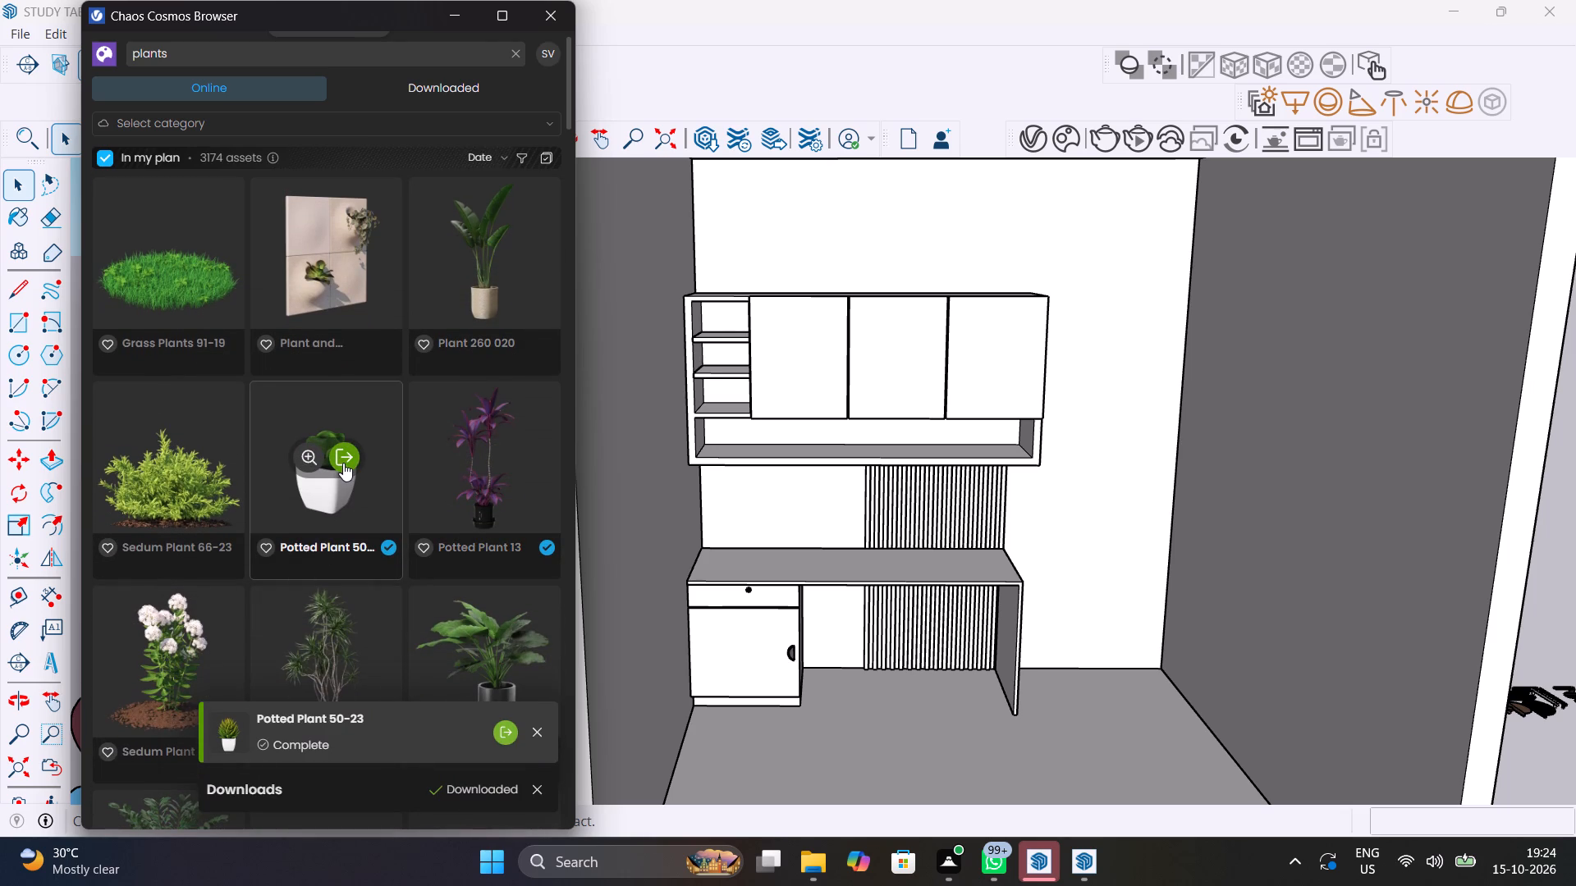
scroll(723, 400, up, 7)
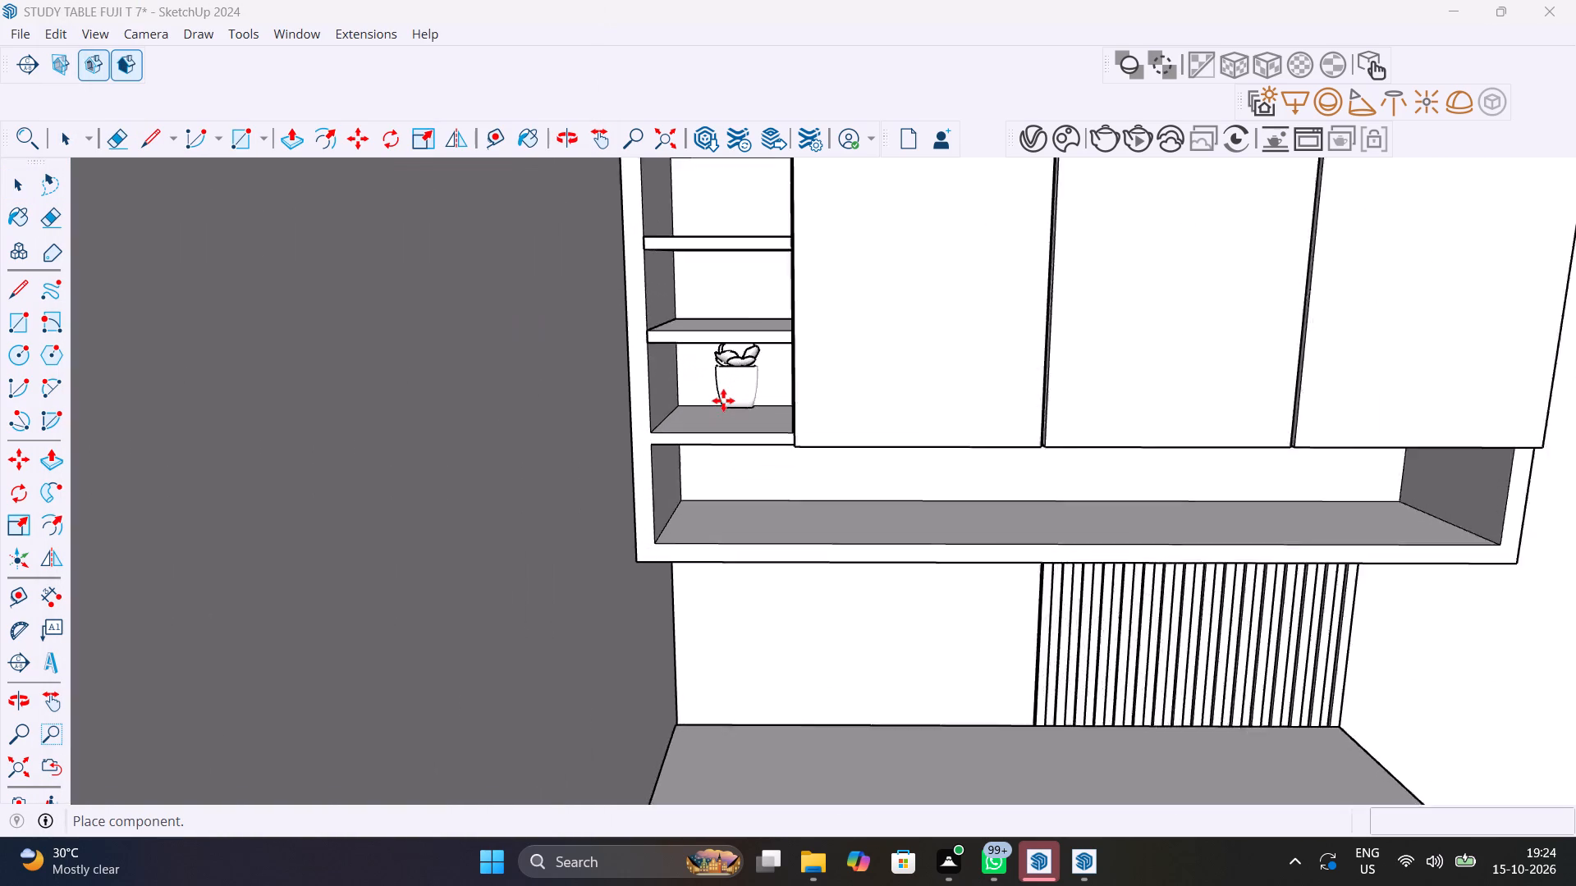
scroll(723, 400, up, 10)
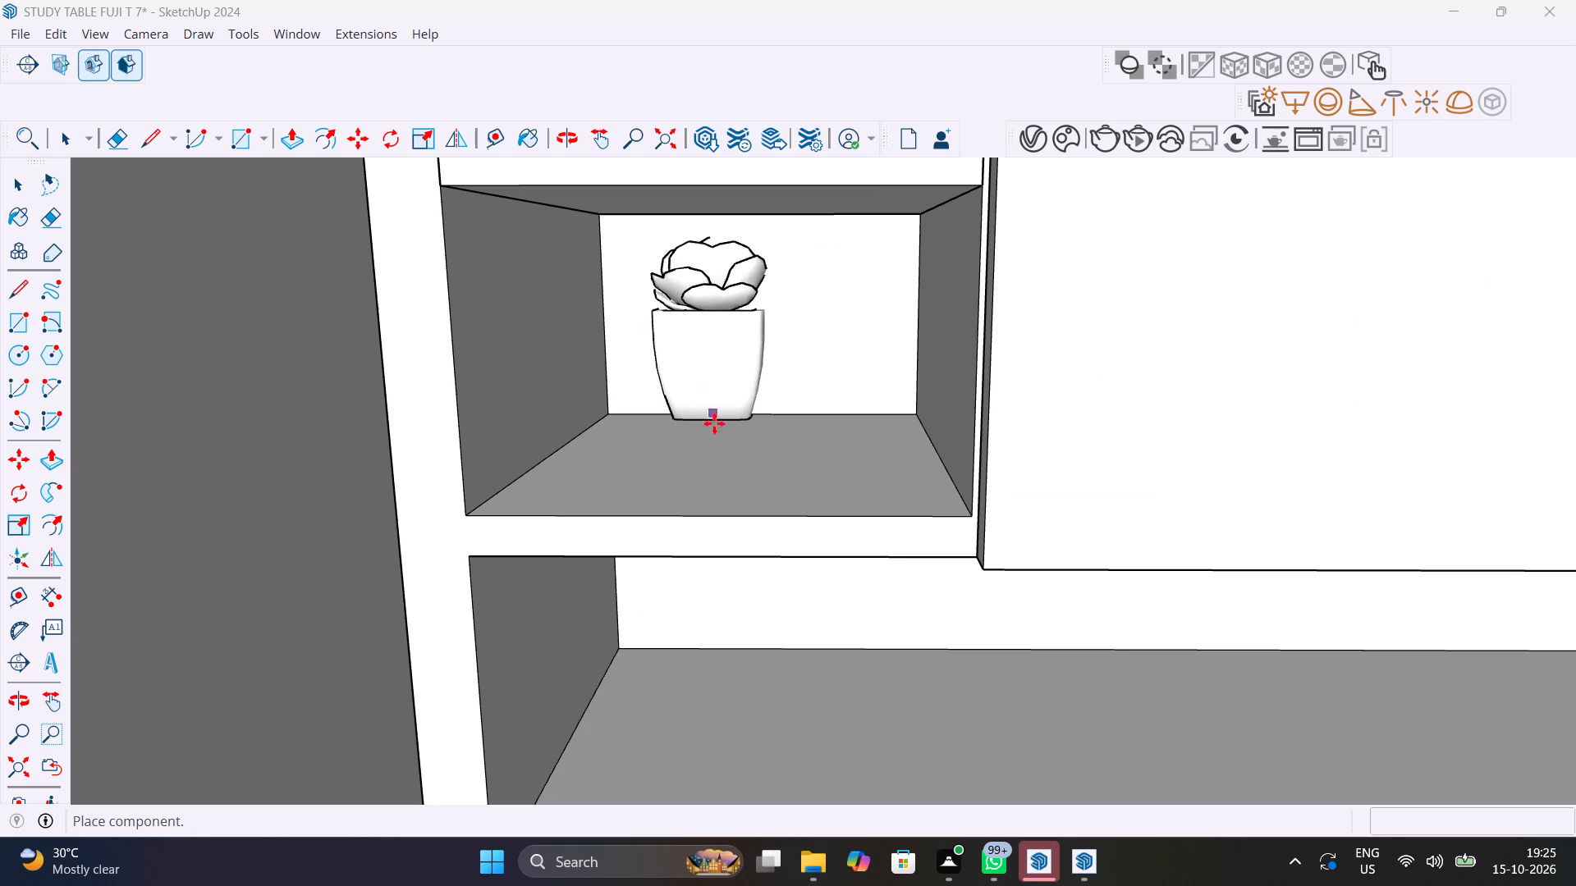
click(743, 460)
scroll(741, 460, down, 6)
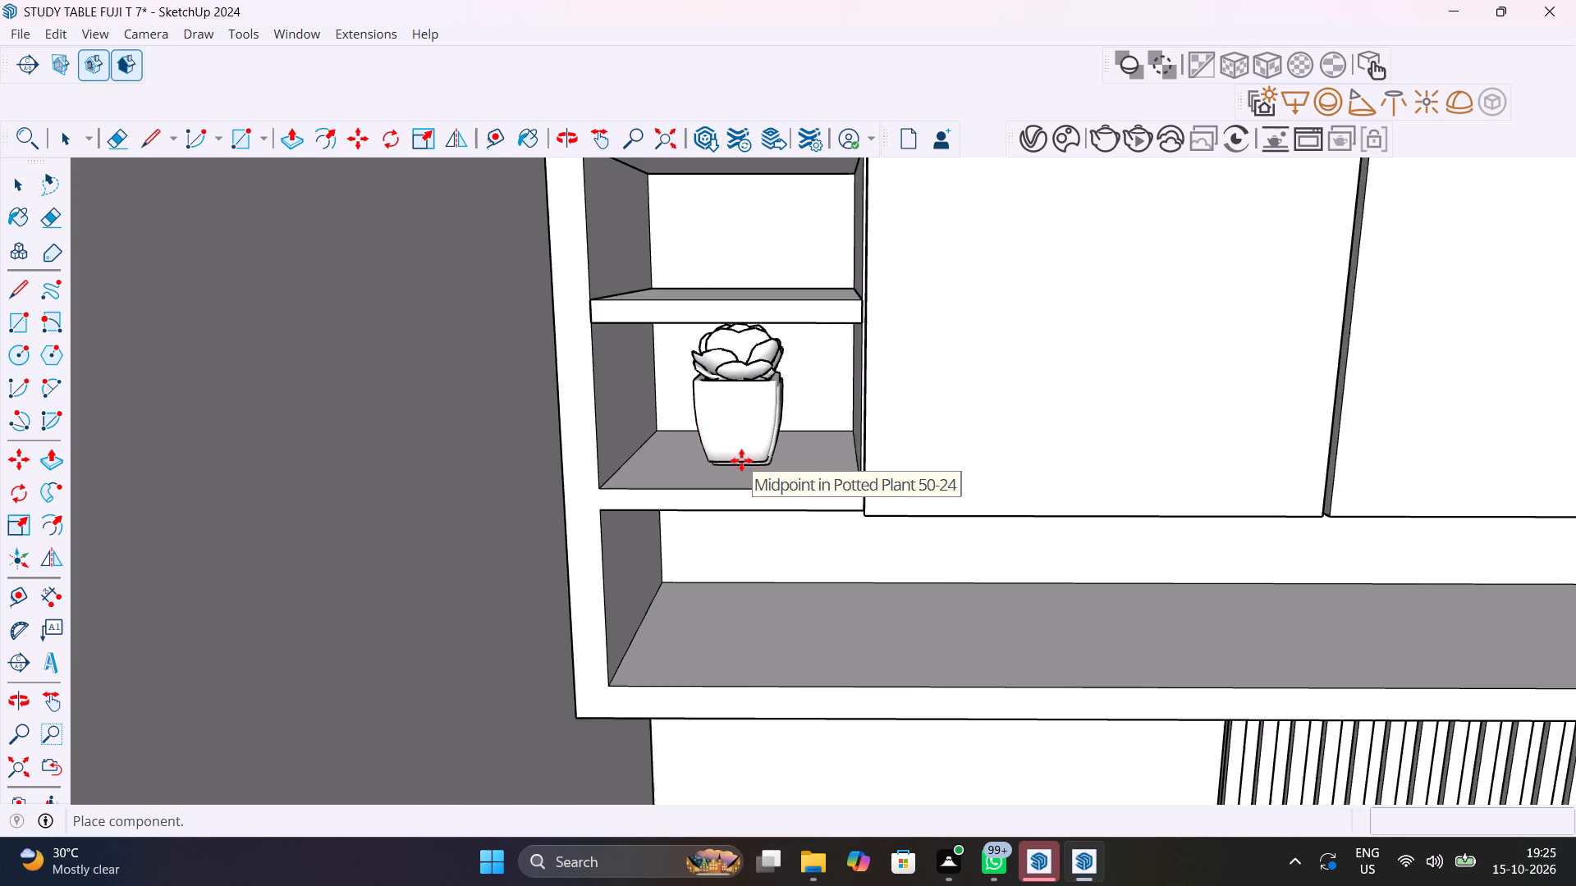
scroll(741, 460, down, 13)
key(Escape)
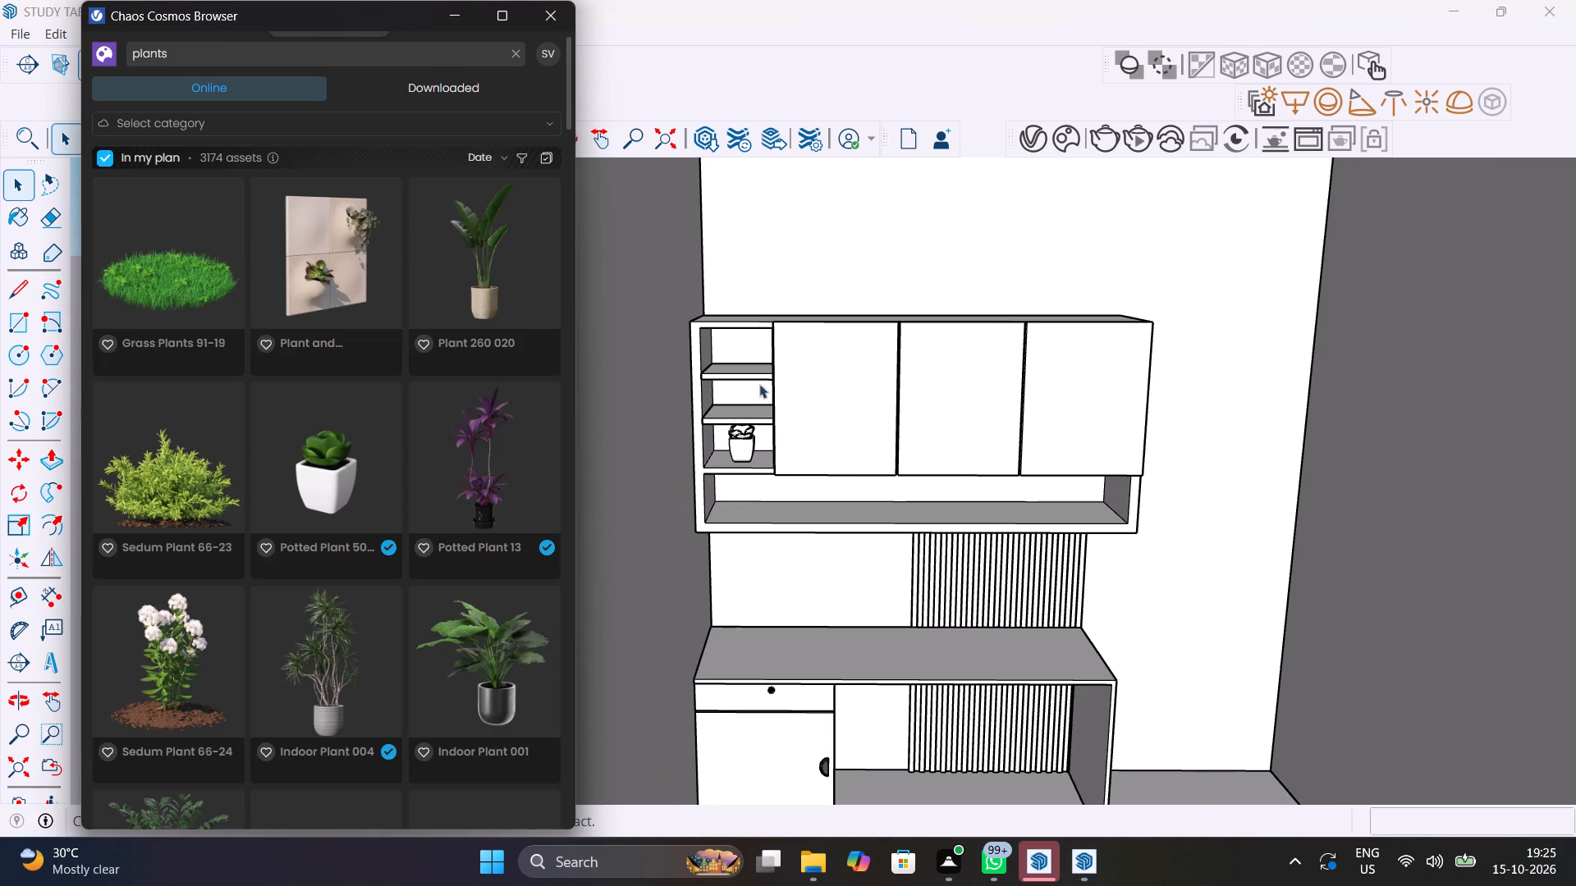
Import Potted Plant 50-23 and place it on the top compartment of the overhead cabinet's open shelves.
scroll(337, 396, up, 14)
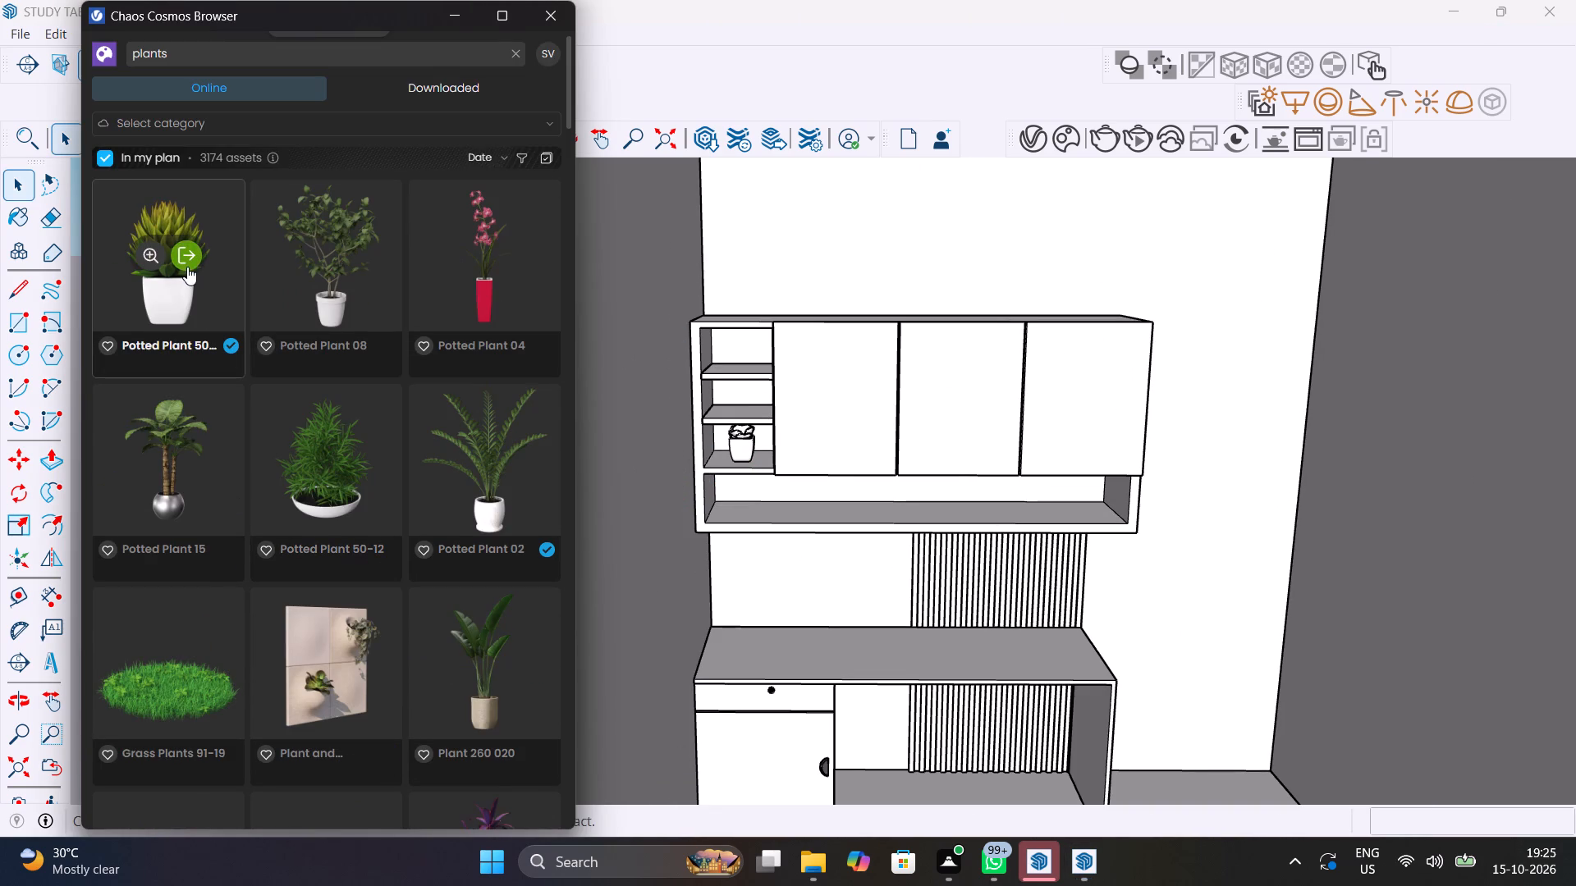
click(187, 267)
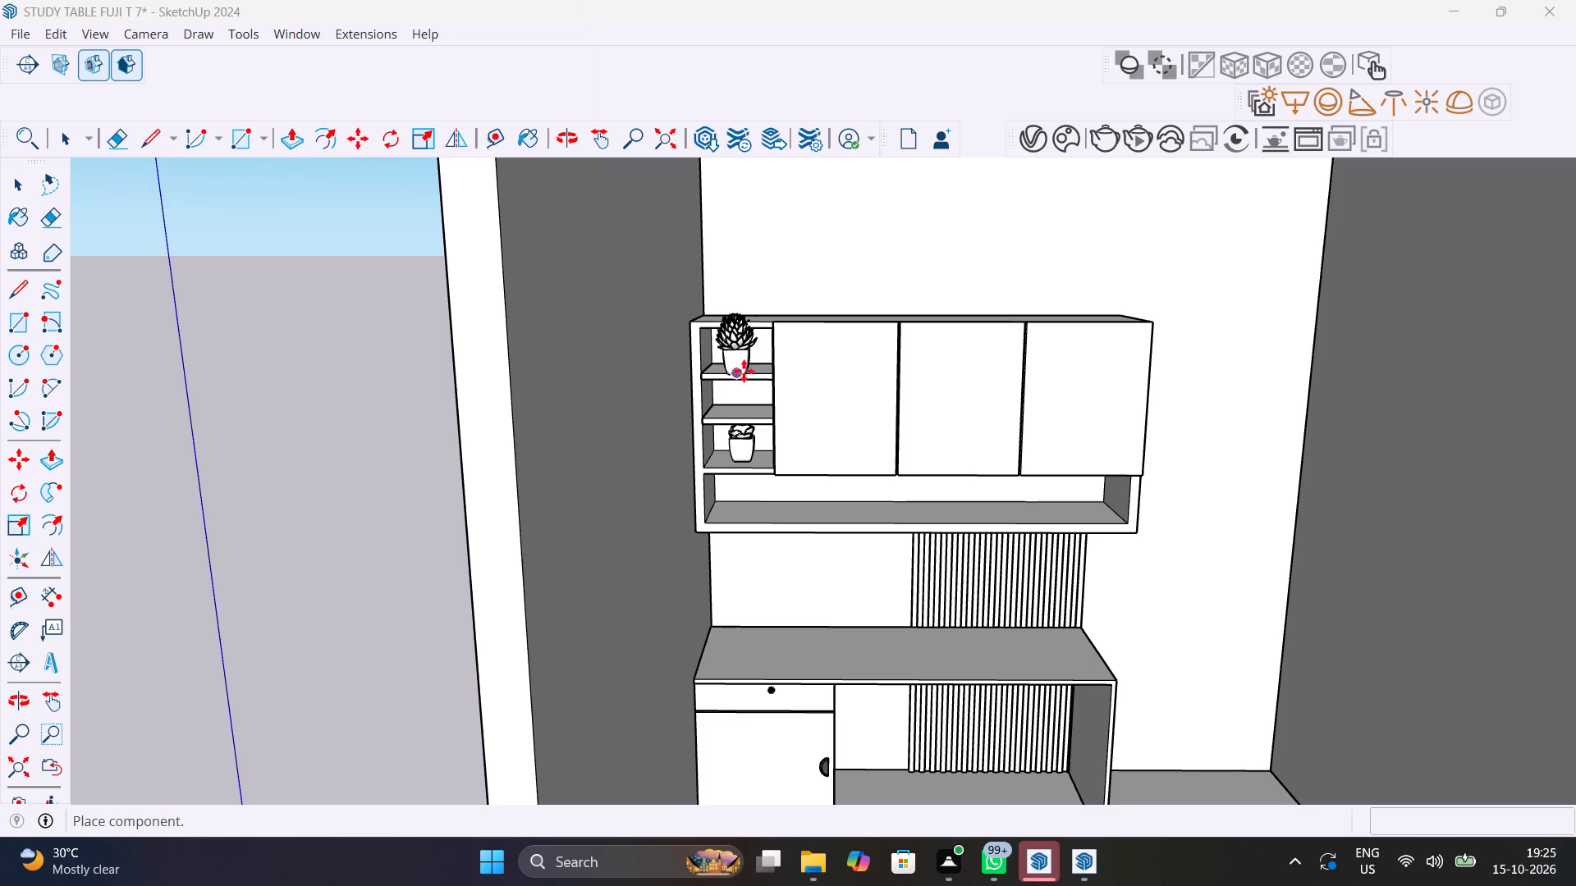
scroll(744, 372, up, 15)
middle_drag(743, 354, 737, 401)
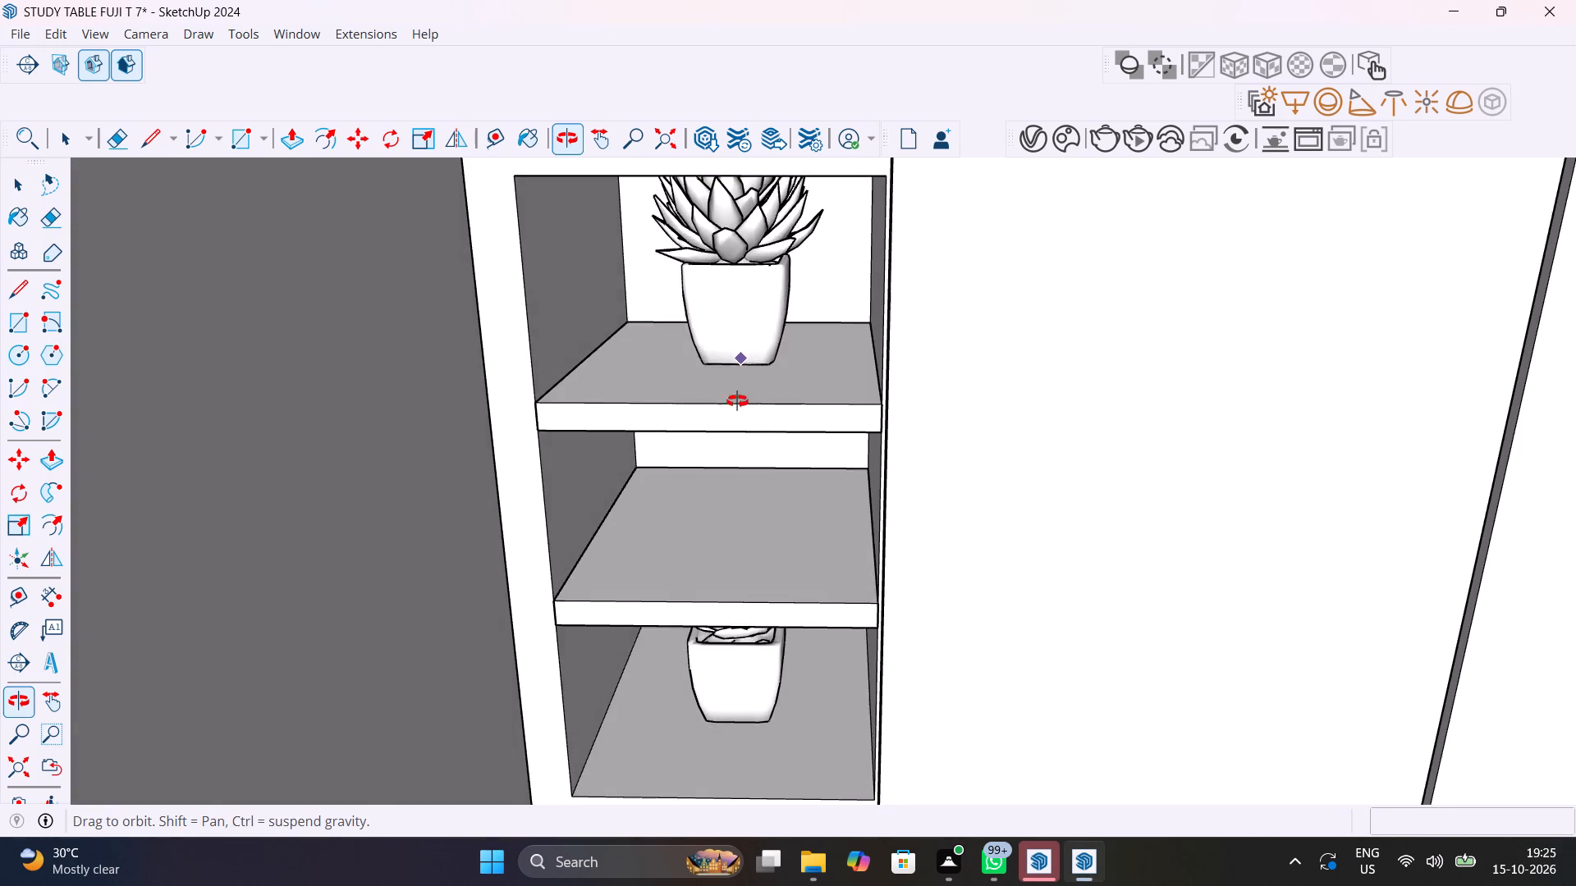
middle_drag(737, 401, 736, 404)
scroll(725, 391, up, 6)
click(717, 368)
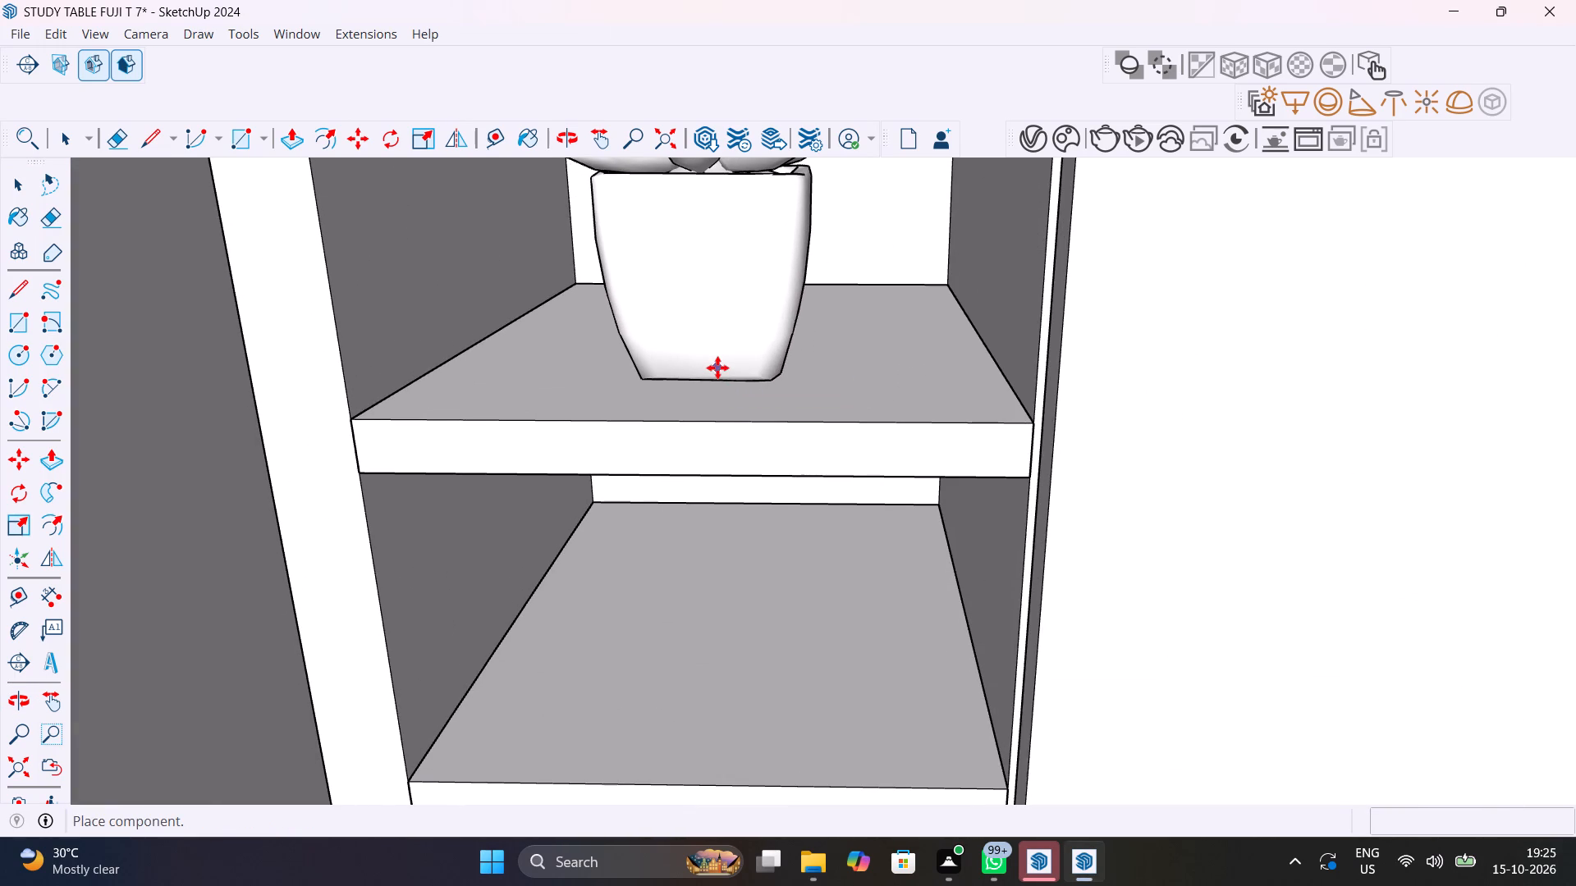
Scale the top compartment's potted plant down uniformly about its opposite corner so it fits under the cabinet top.
scroll(717, 368, down, 6)
key(s)
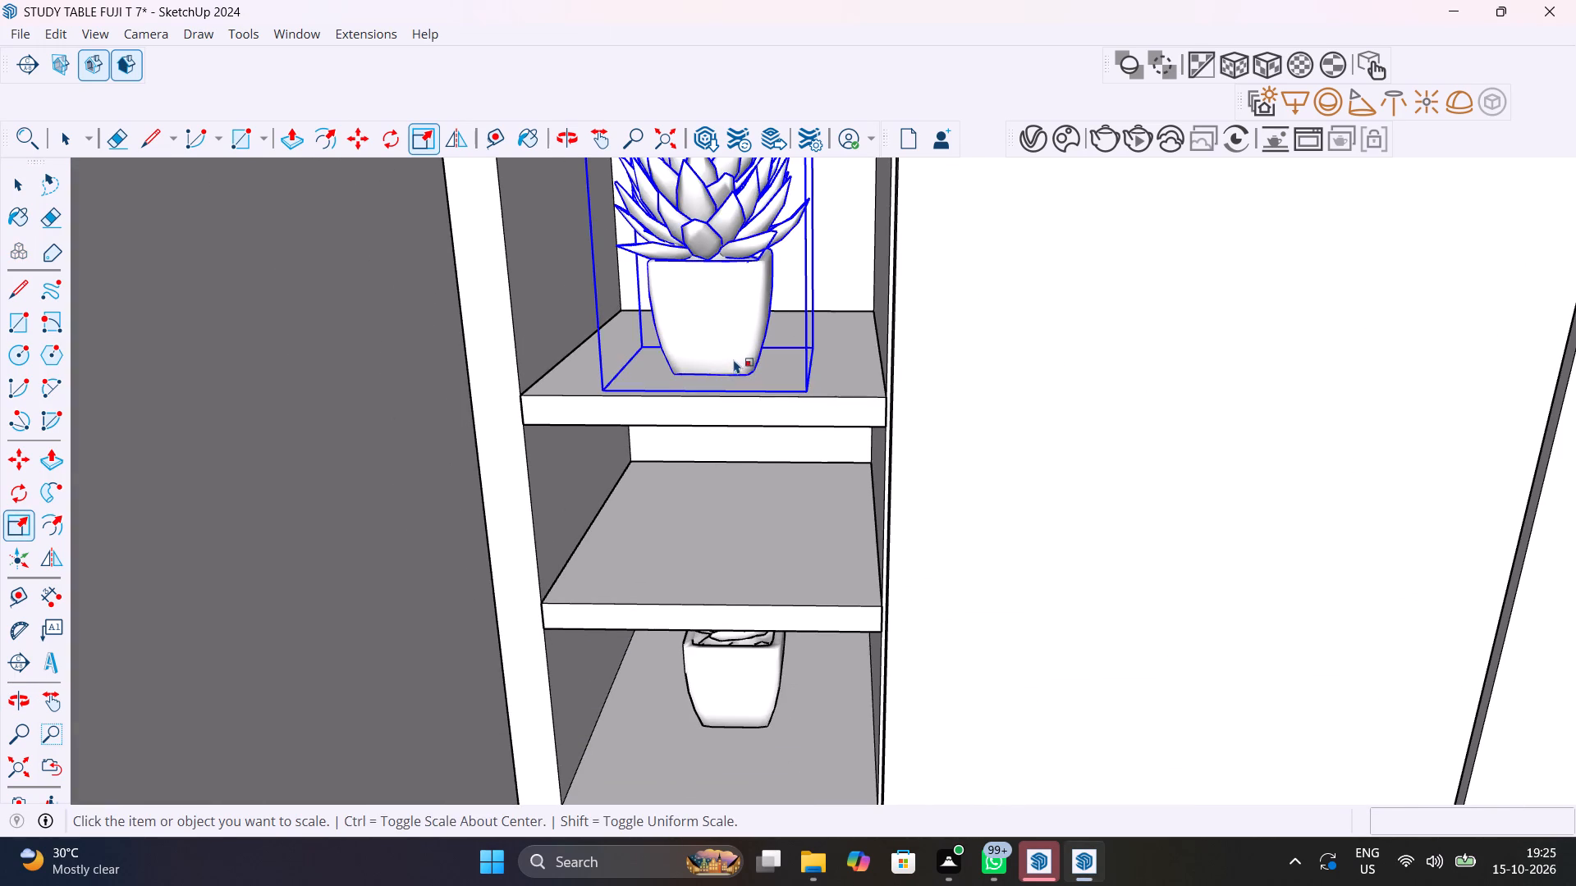
scroll(734, 359, down, 6)
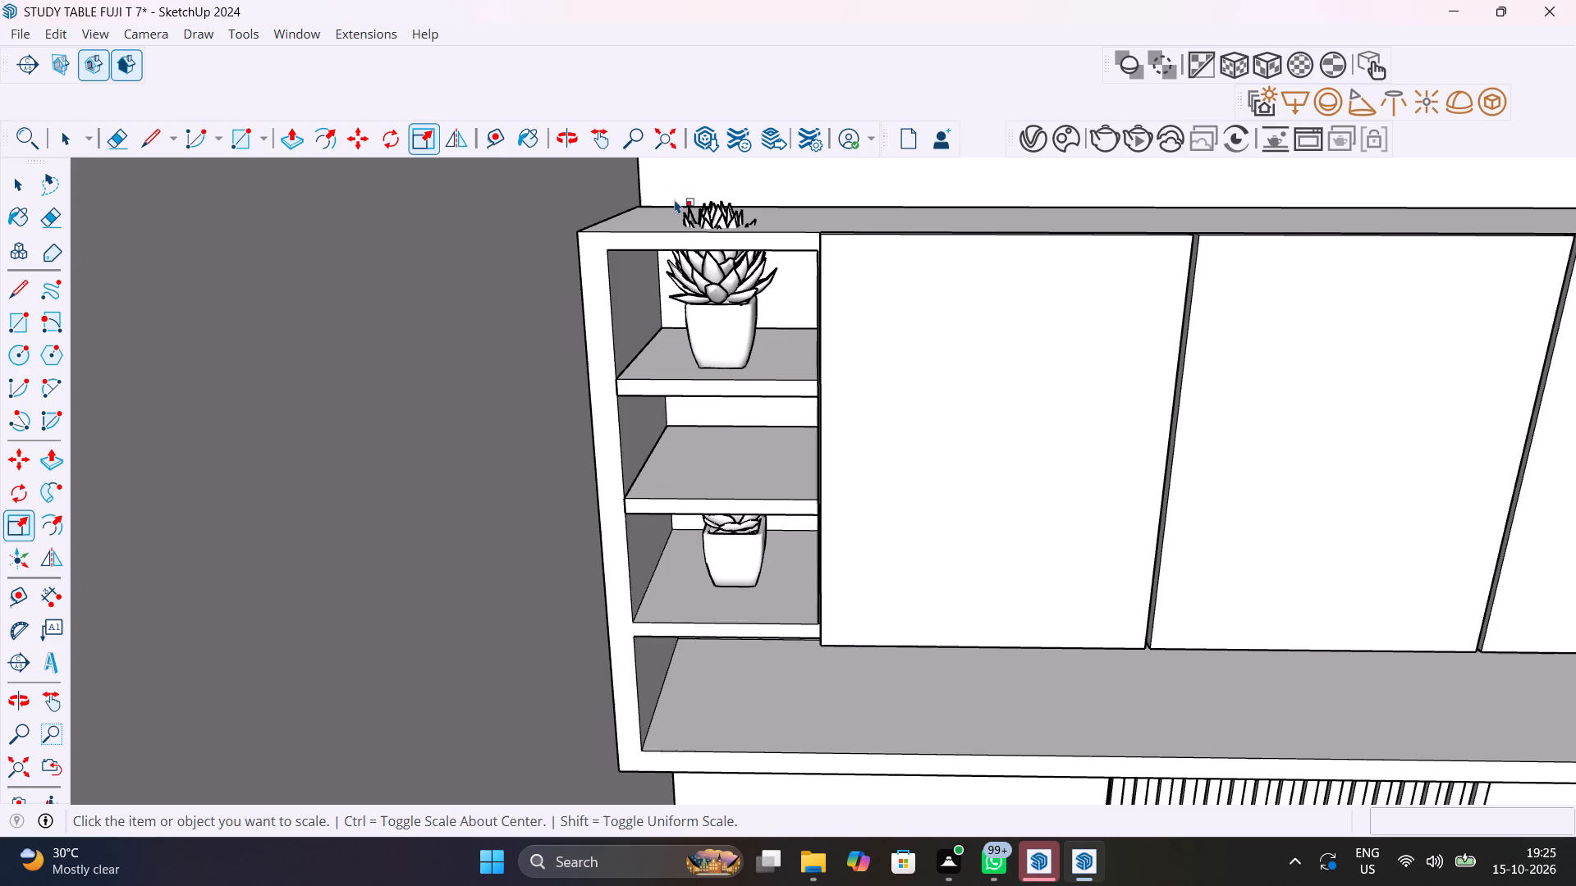
key(s)
click(675, 190)
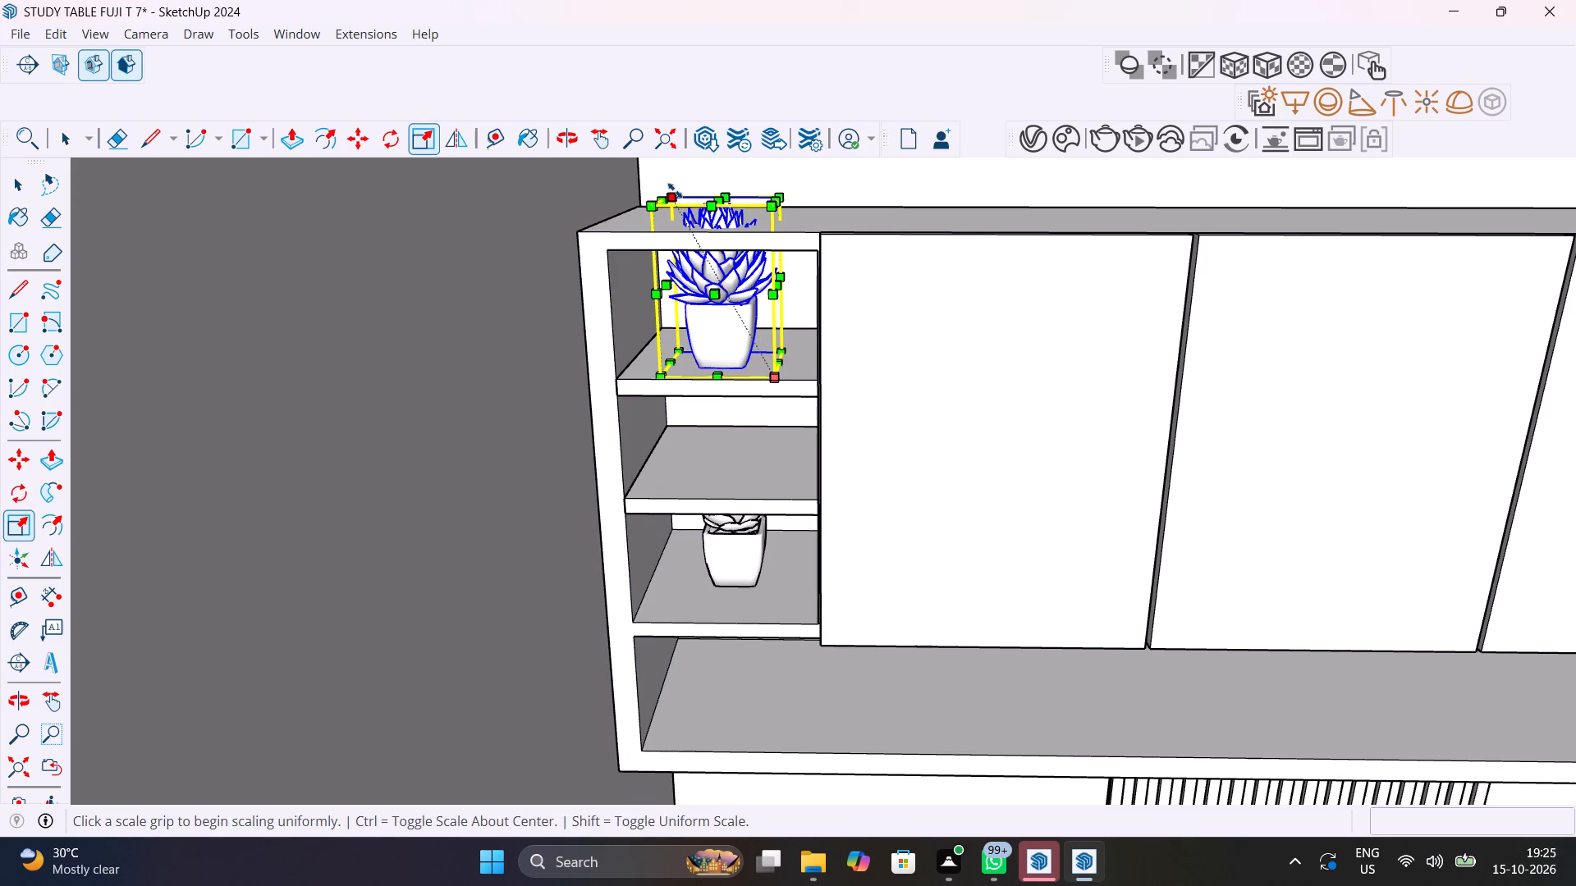
click(720, 263)
scroll(742, 329, up, 5)
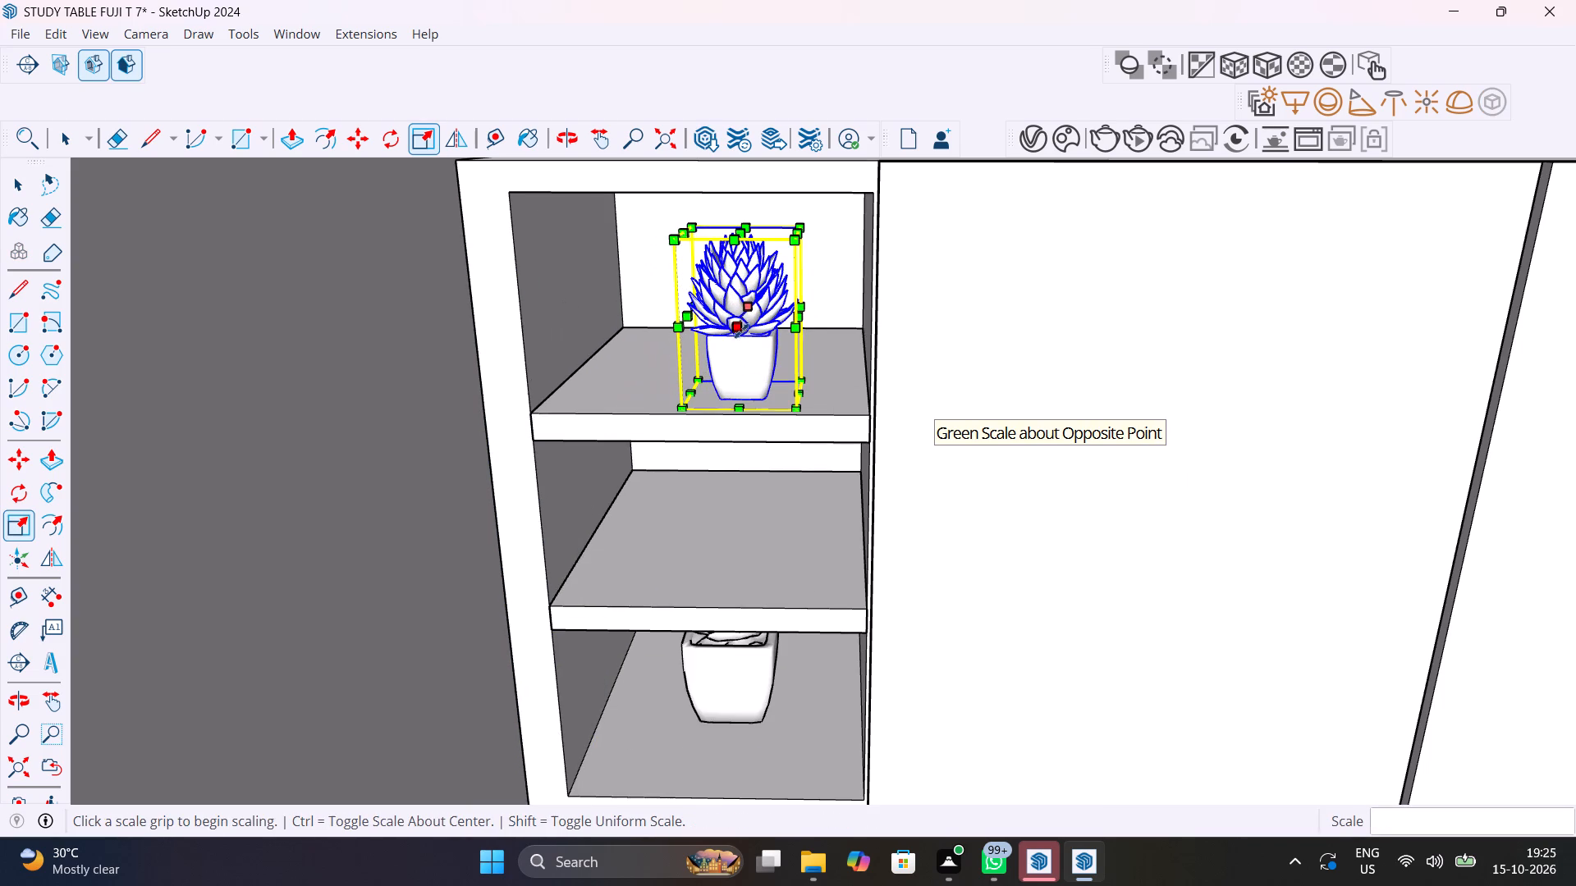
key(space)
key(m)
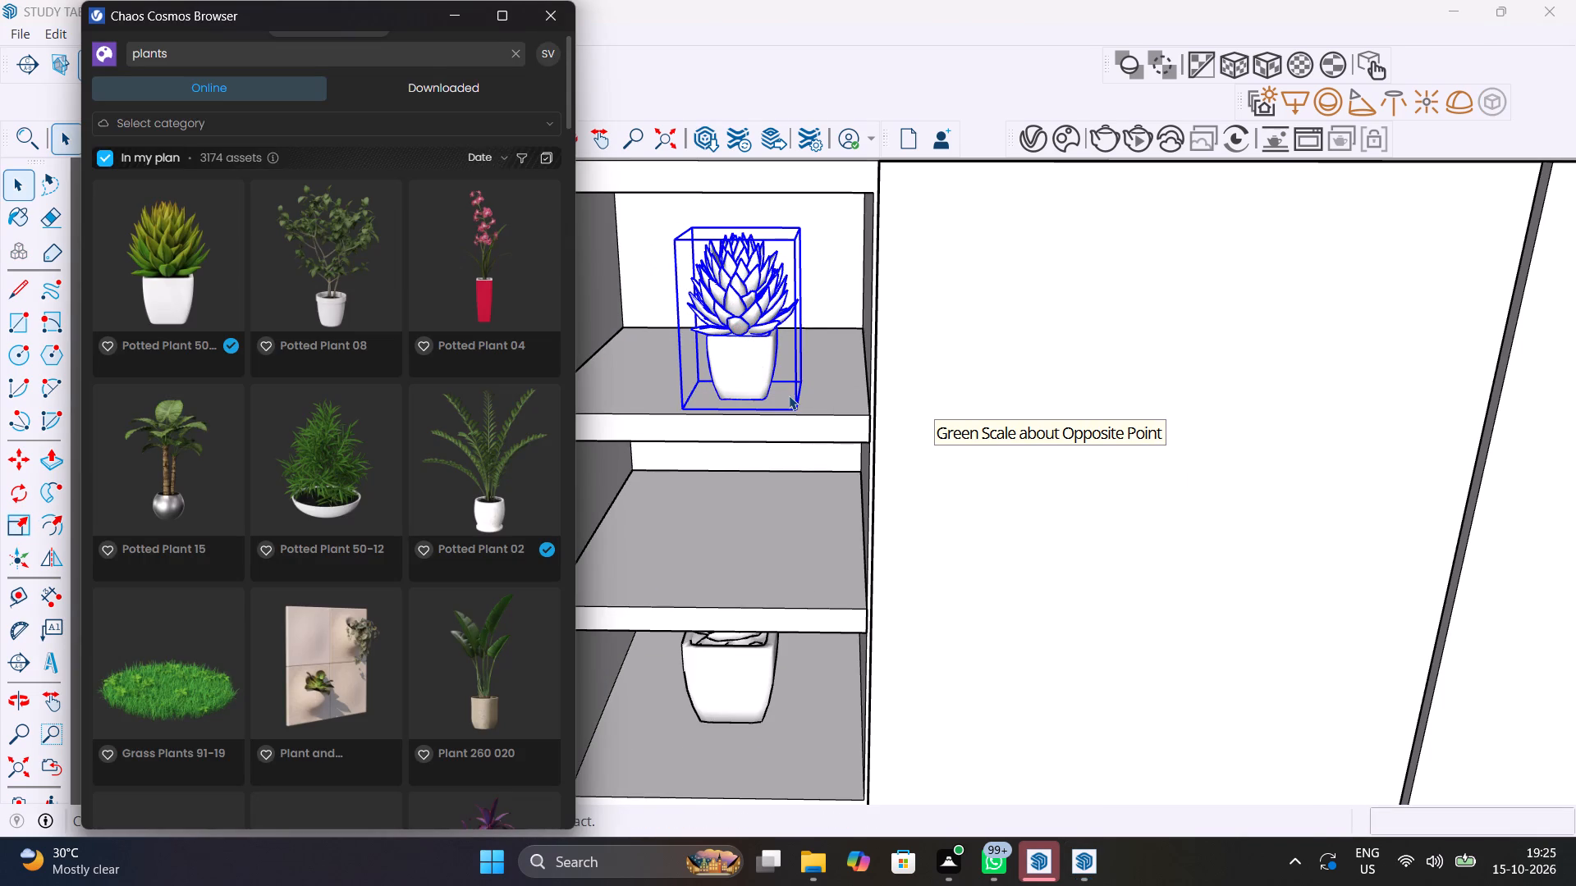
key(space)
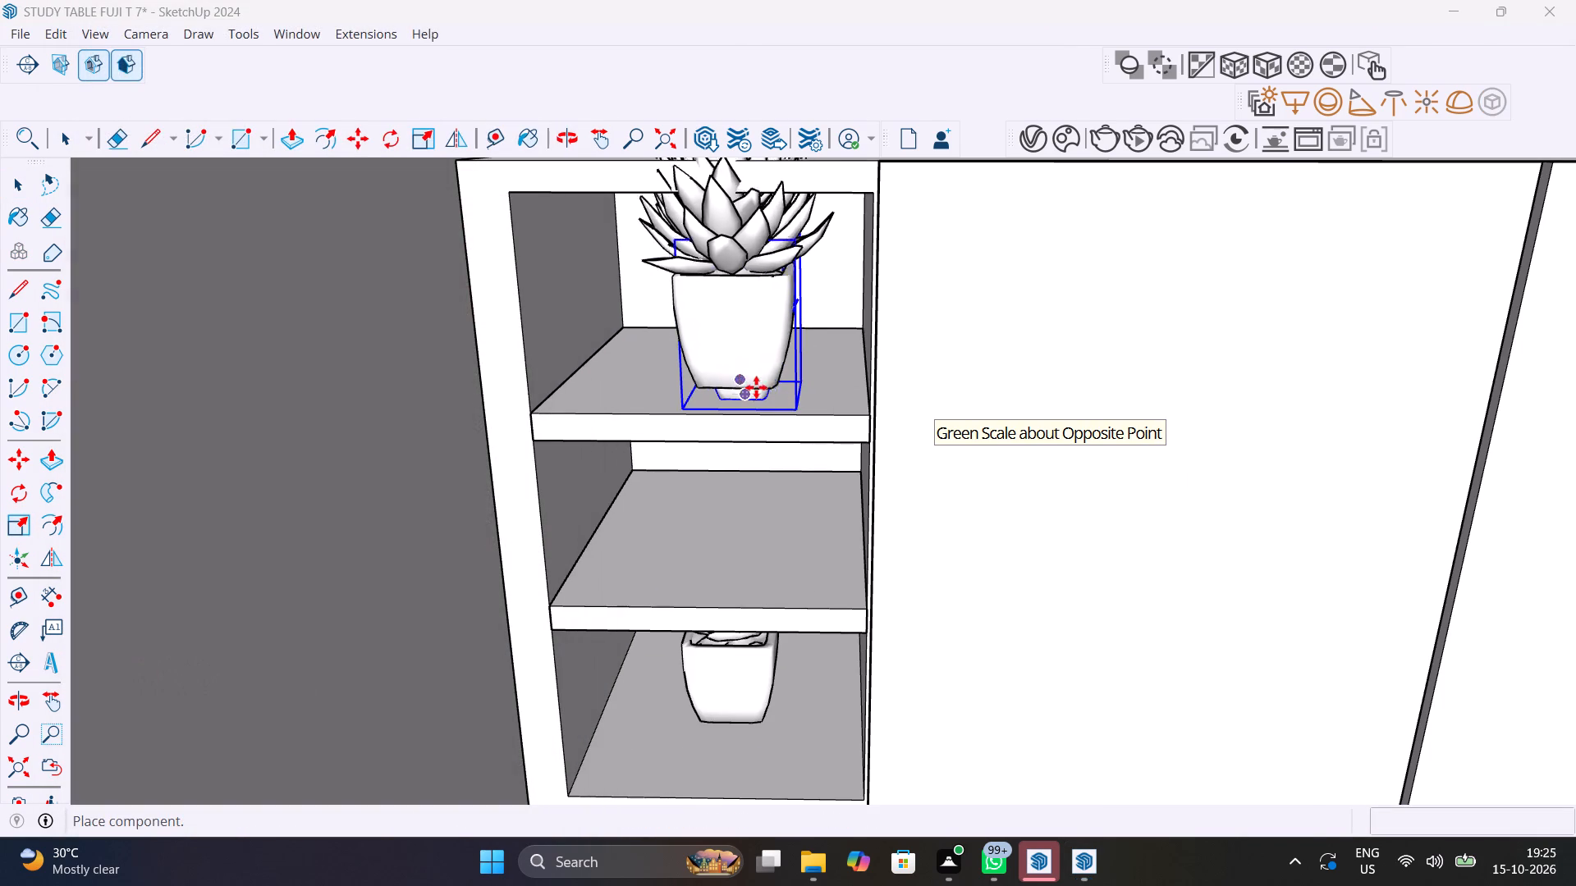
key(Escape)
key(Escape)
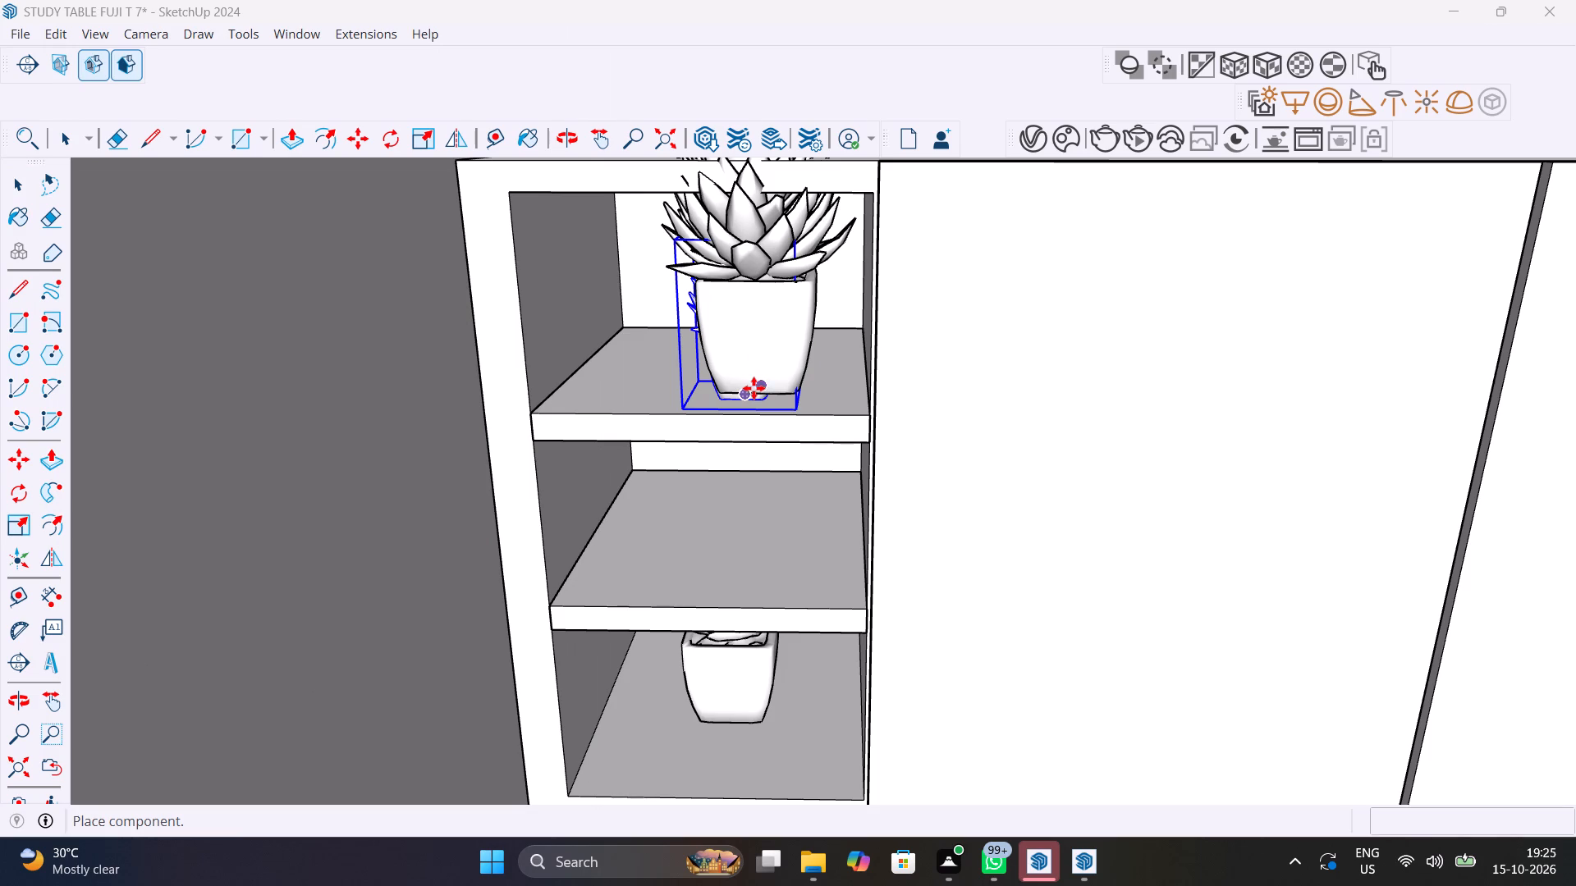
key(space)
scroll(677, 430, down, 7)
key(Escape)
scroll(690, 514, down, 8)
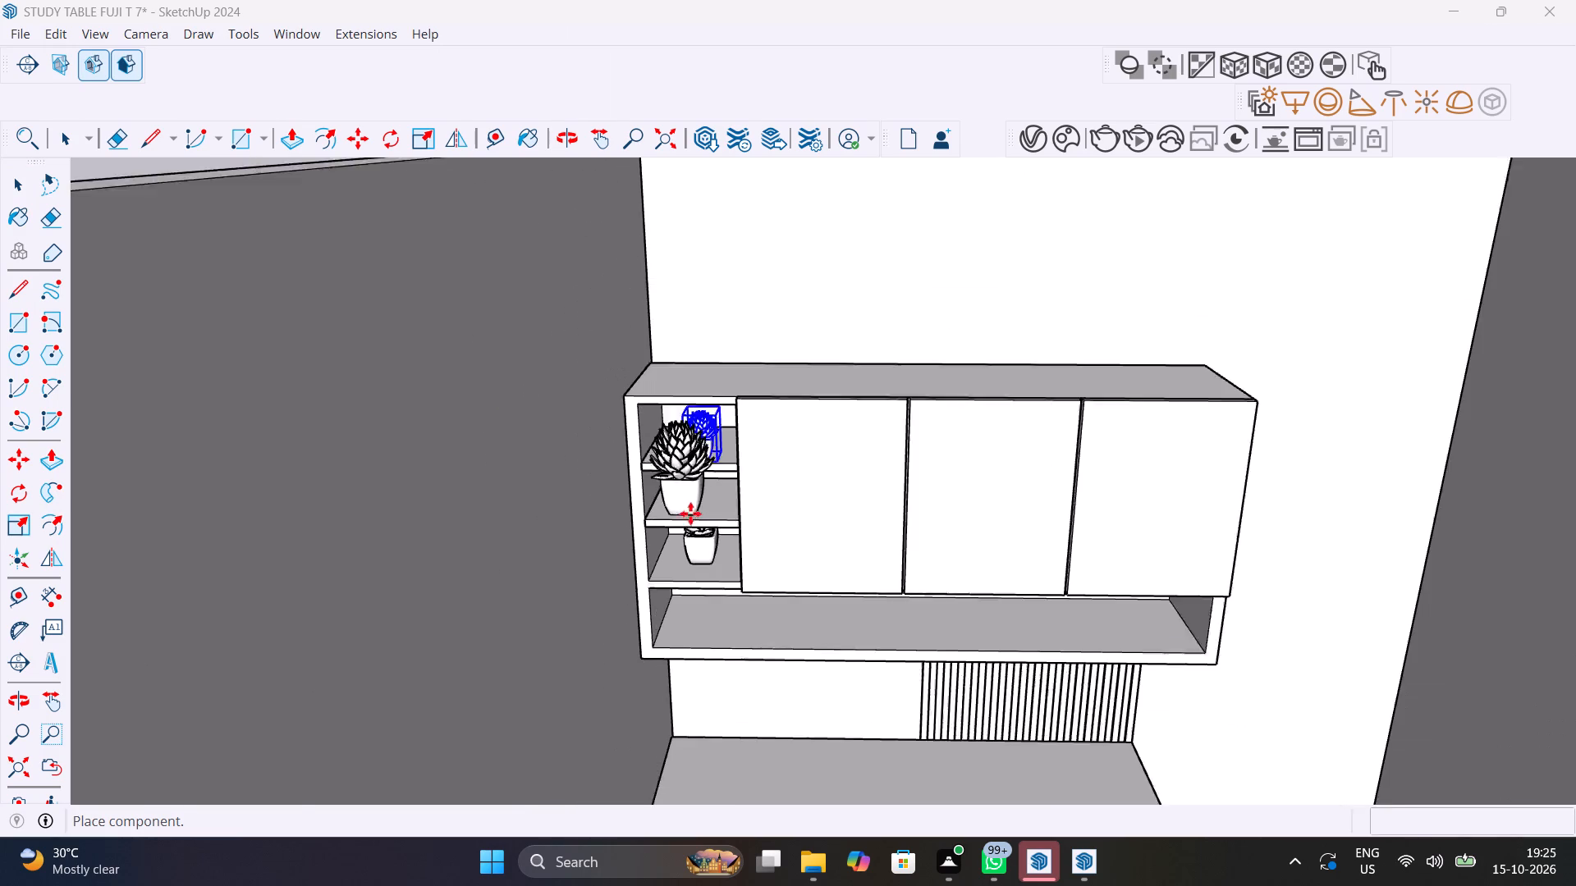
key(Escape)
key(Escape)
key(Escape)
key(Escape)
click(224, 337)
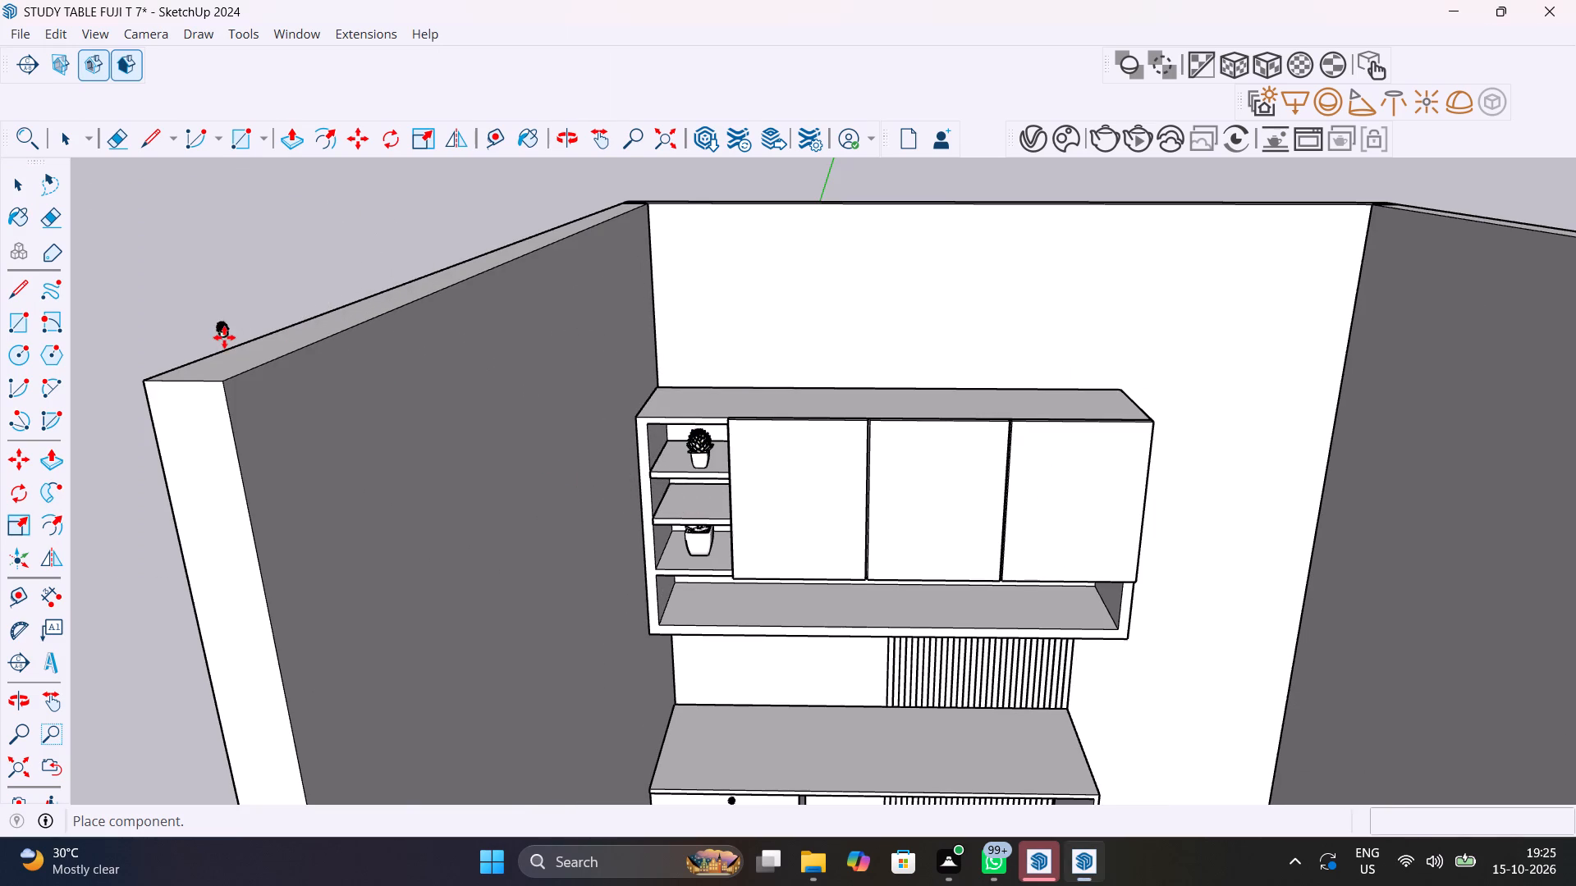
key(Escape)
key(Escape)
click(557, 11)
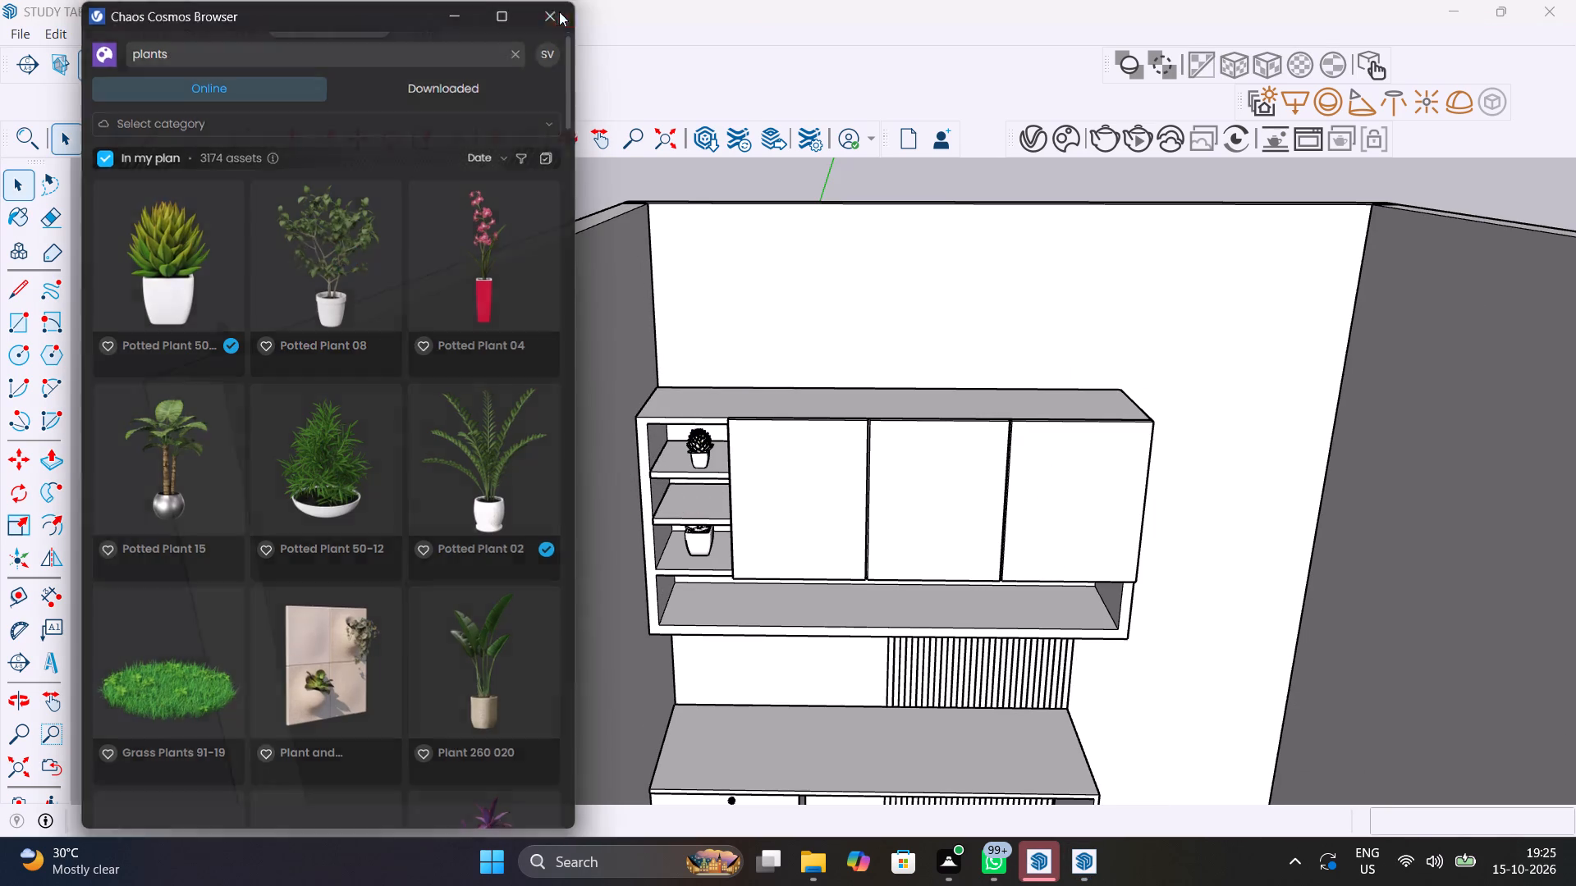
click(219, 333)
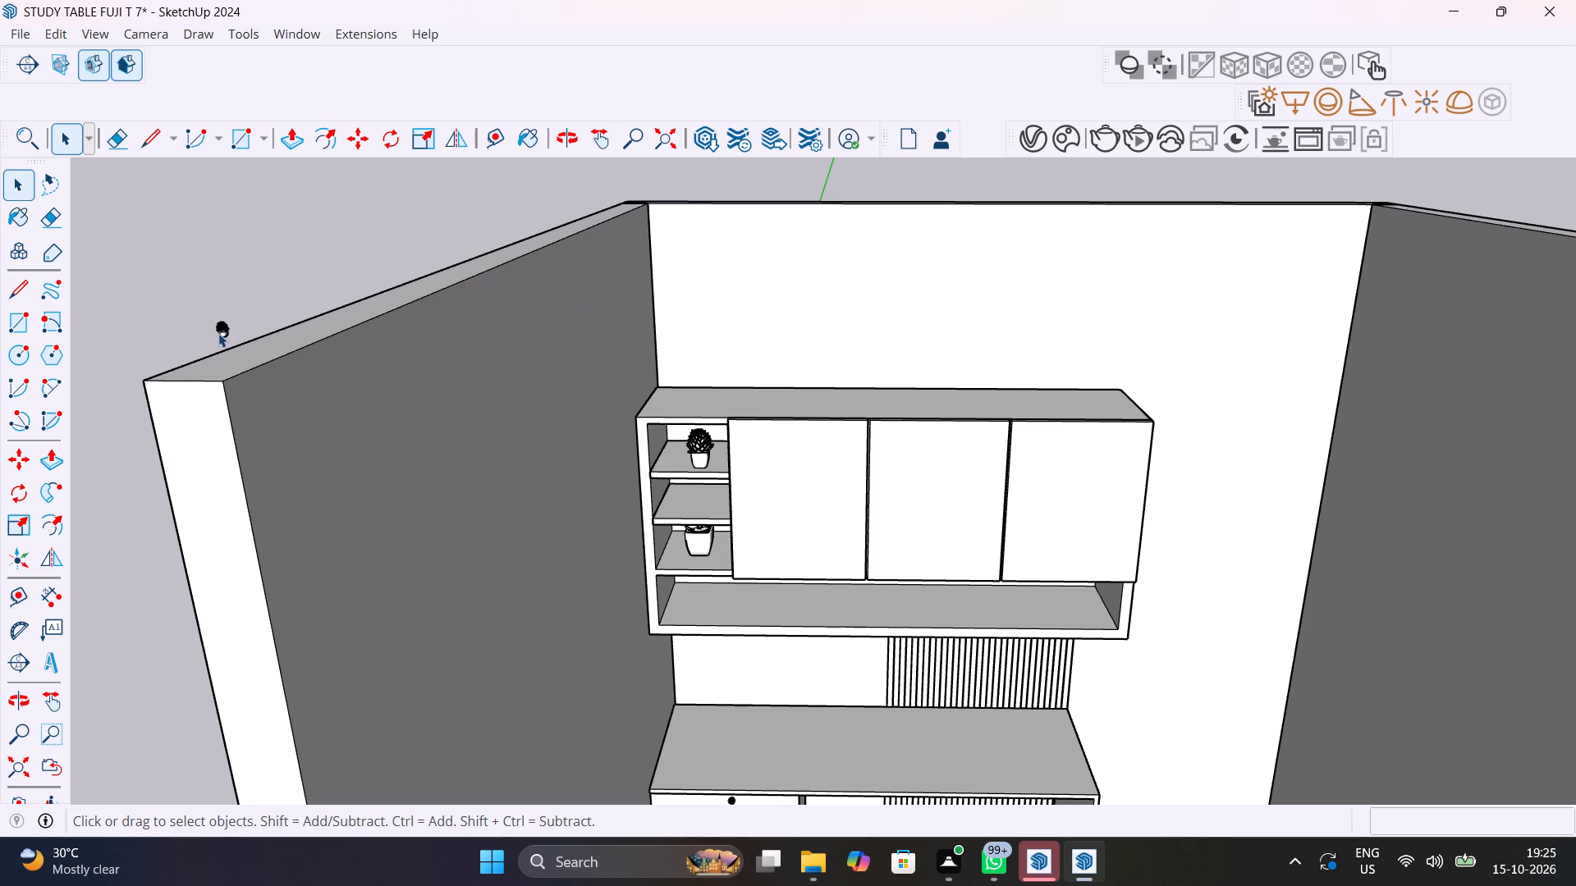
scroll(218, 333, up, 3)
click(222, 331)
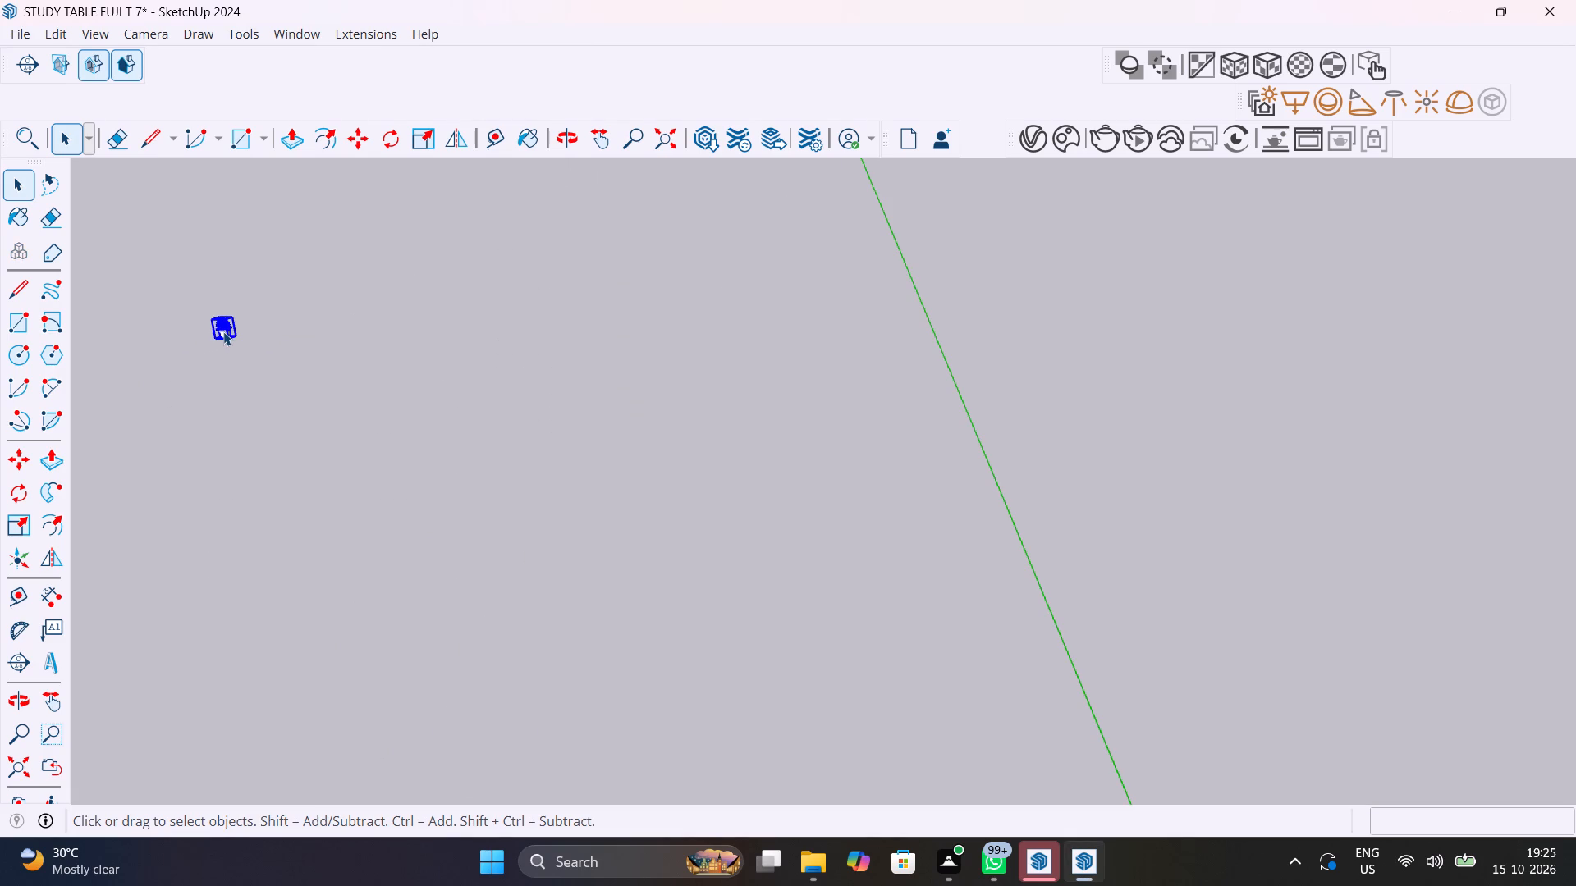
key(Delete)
Move the top compartment's potted plant about 3" deeper into the overhead cabinet's open shelf.
scroll(261, 346, down, 20)
scroll(261, 346, down, 10)
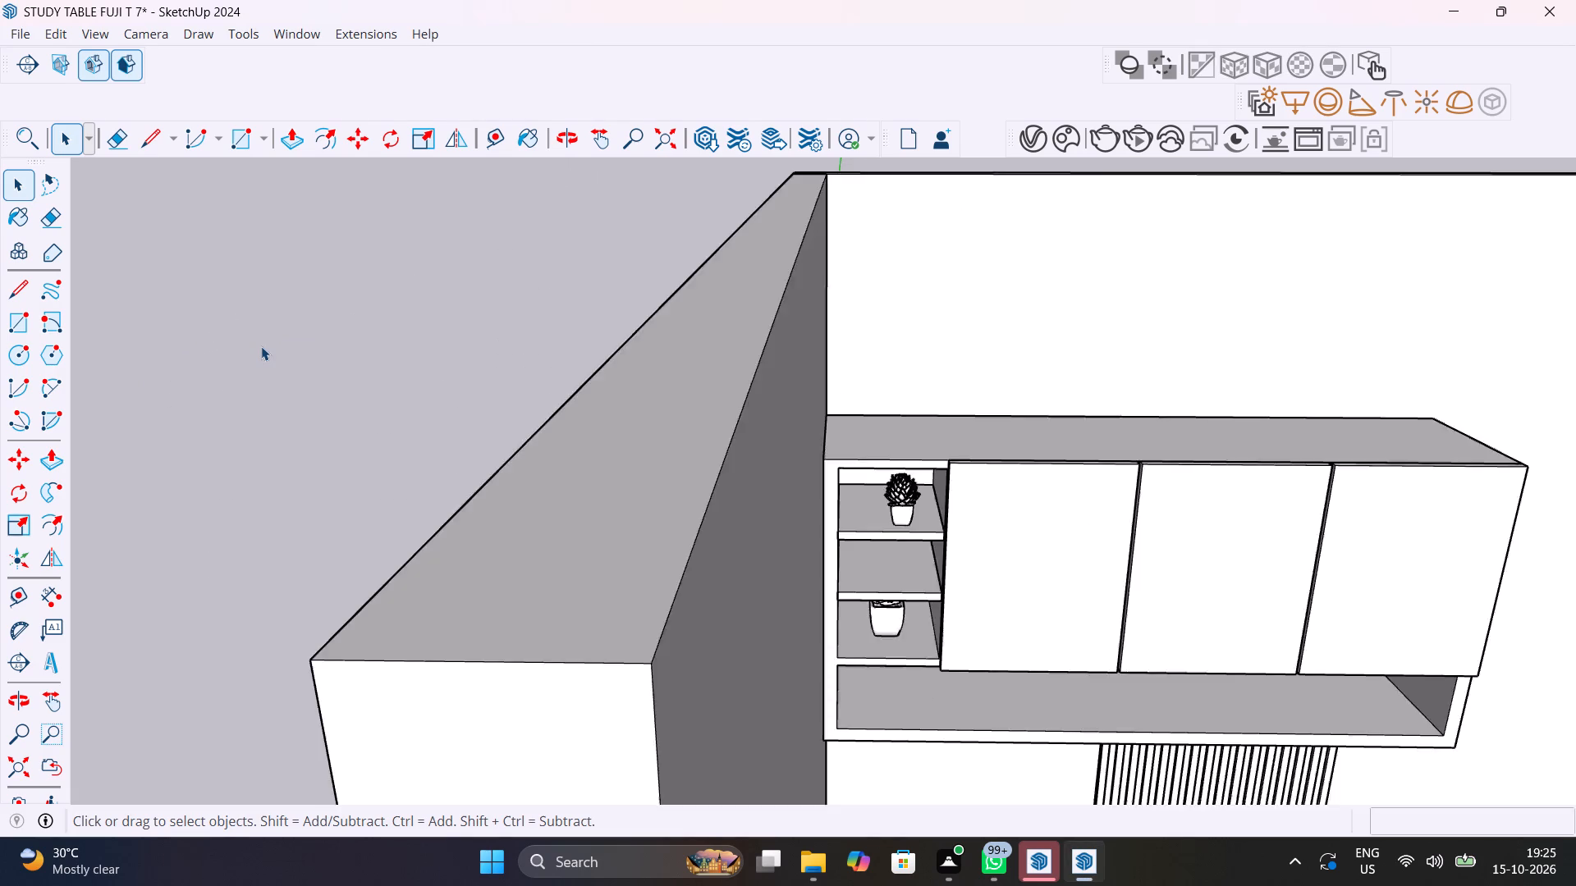
scroll(261, 346, down, 7)
scroll(634, 455, up, 2)
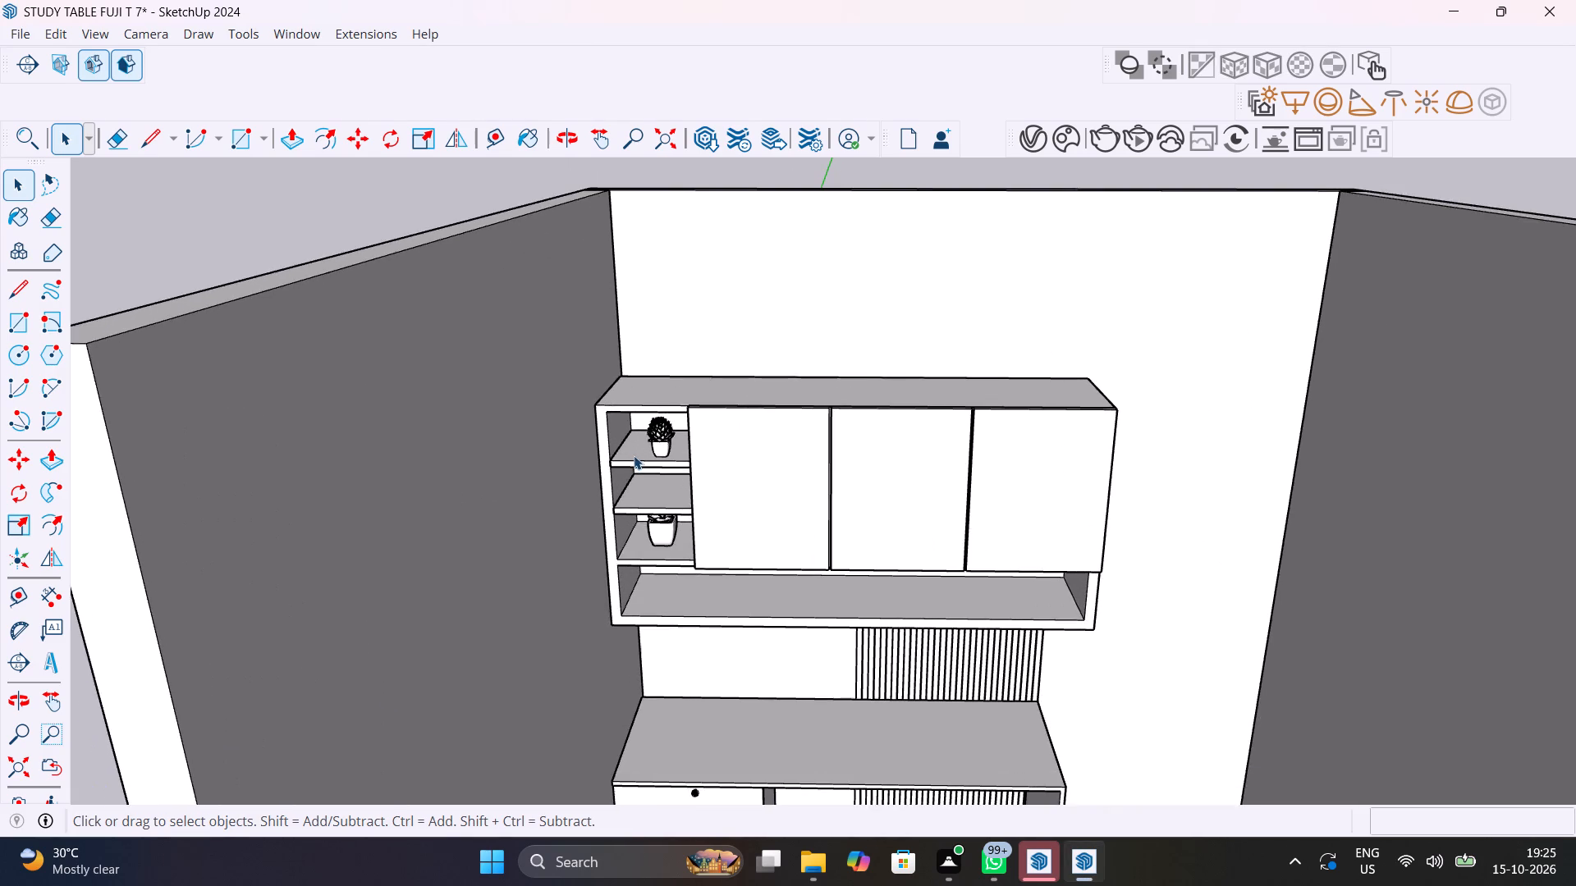
scroll(634, 455, up, 14)
click(720, 445)
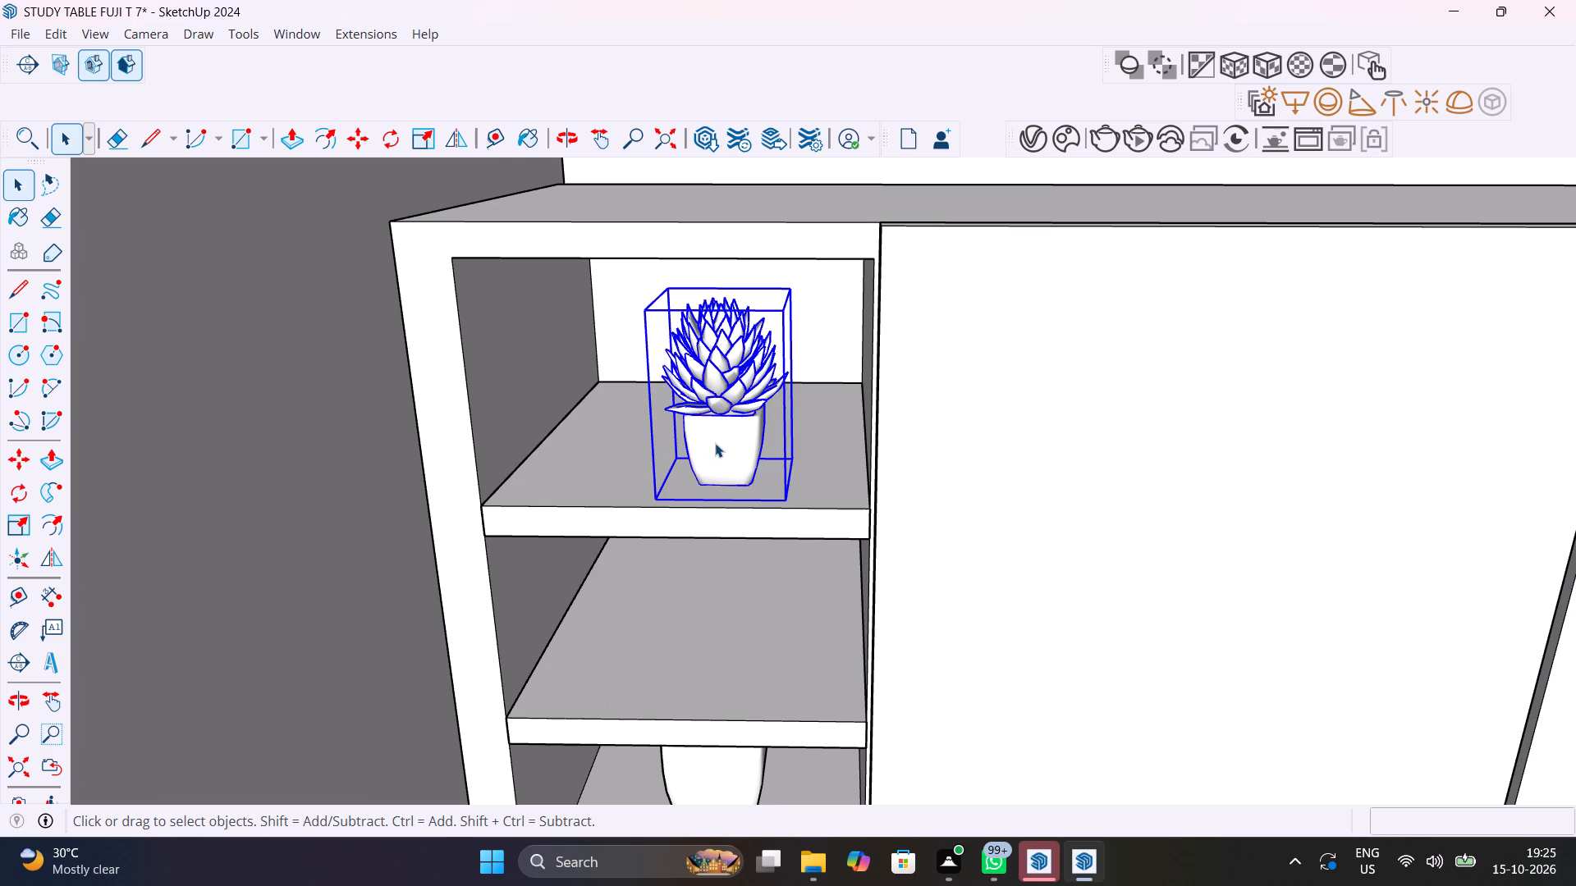
key(m)
click(723, 454)
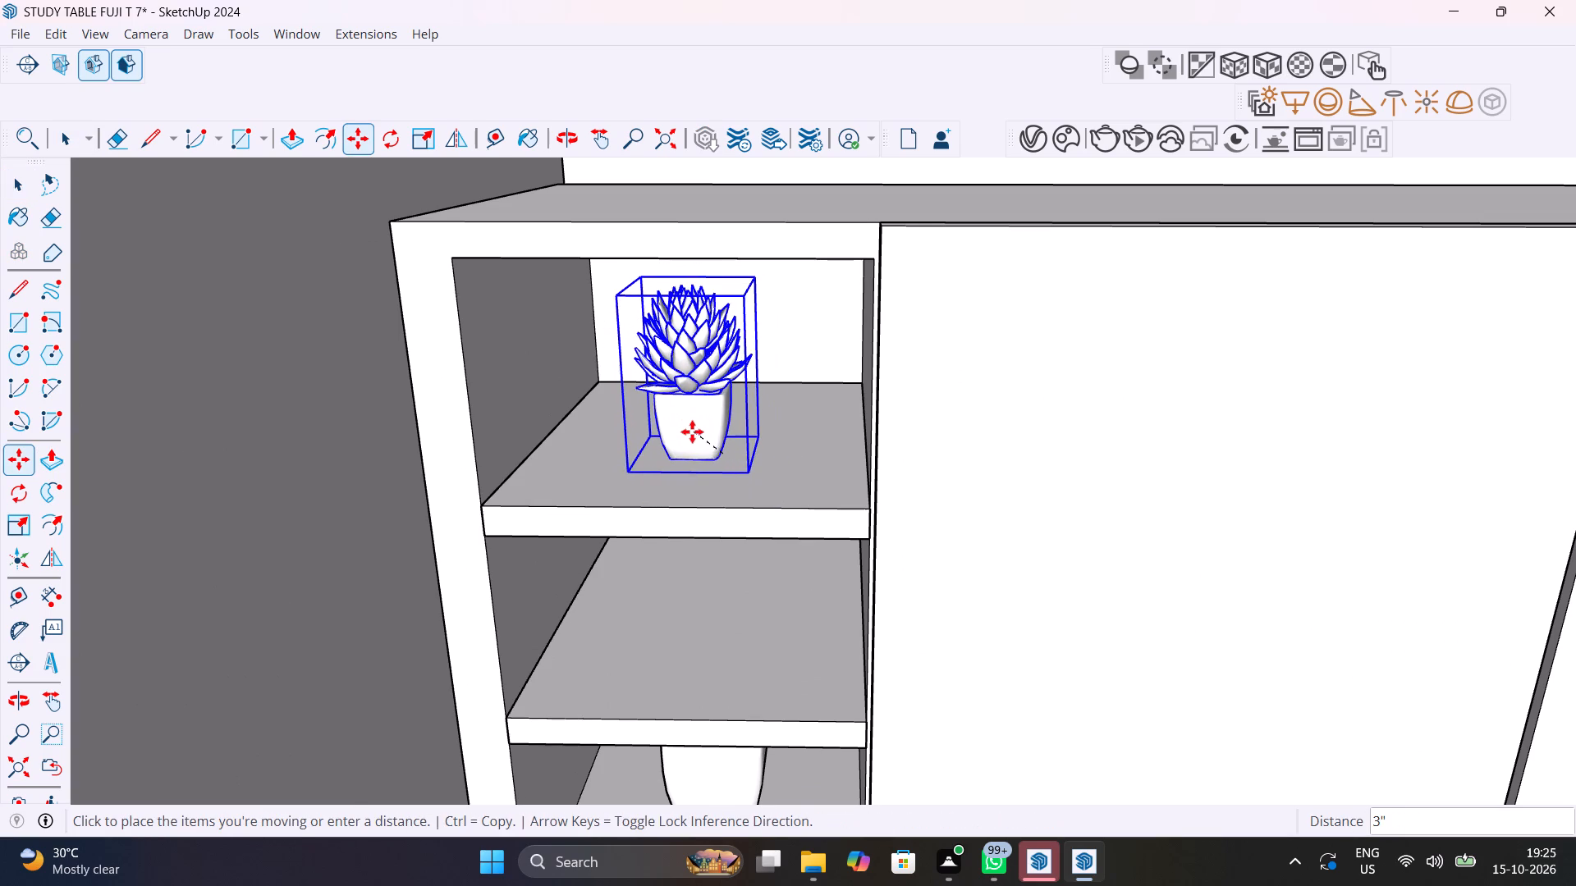
click(692, 432)
scroll(712, 572, down, 5)
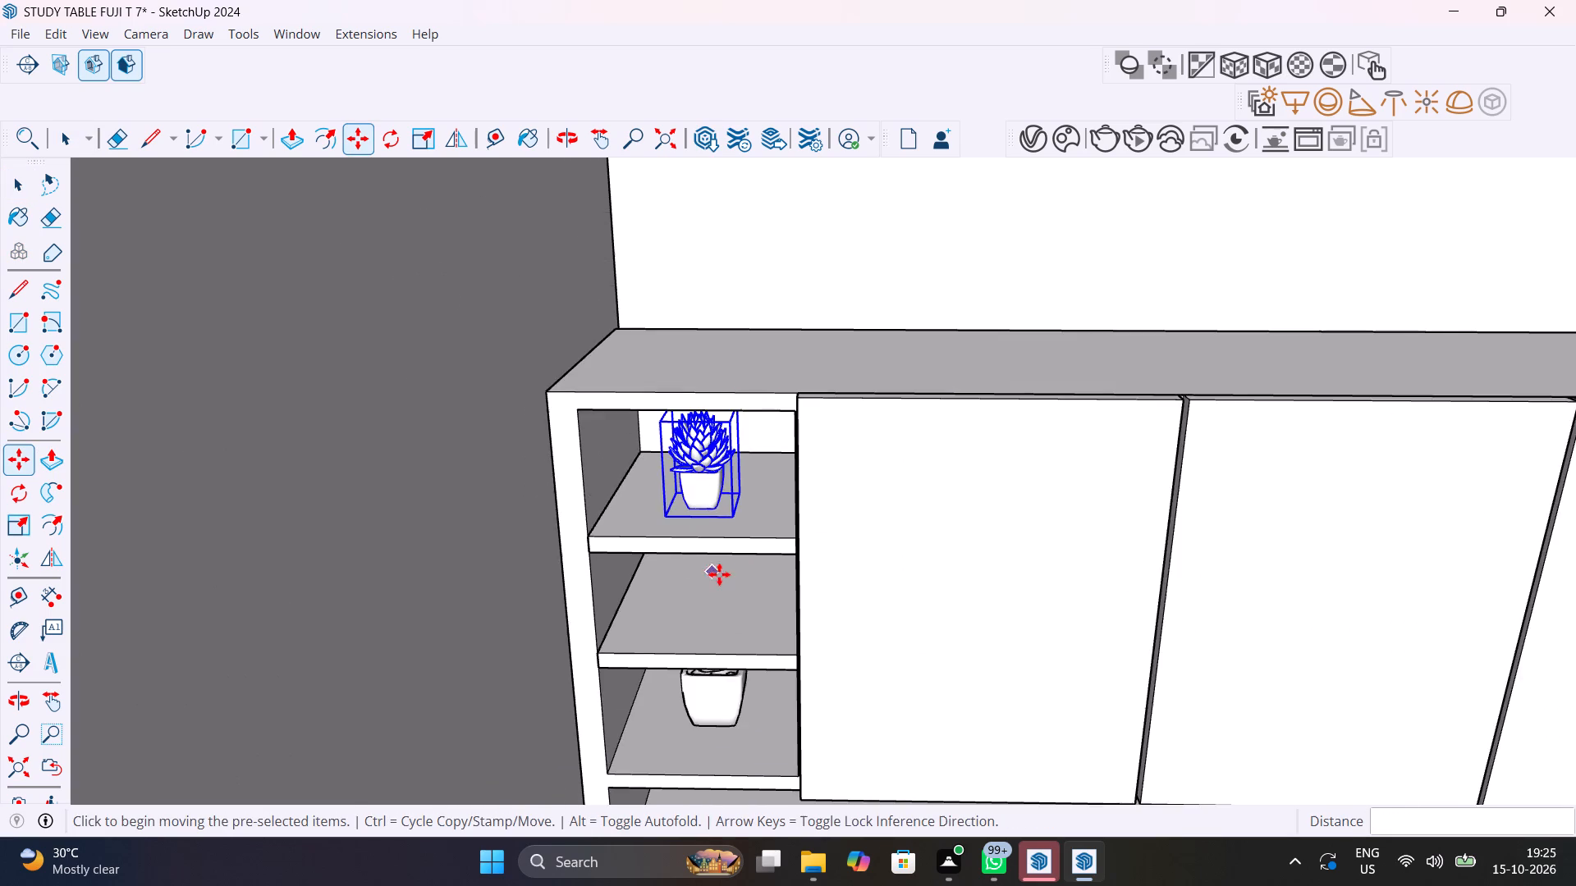
middle_drag(713, 571, 721, 507)
scroll(717, 517, down, 12)
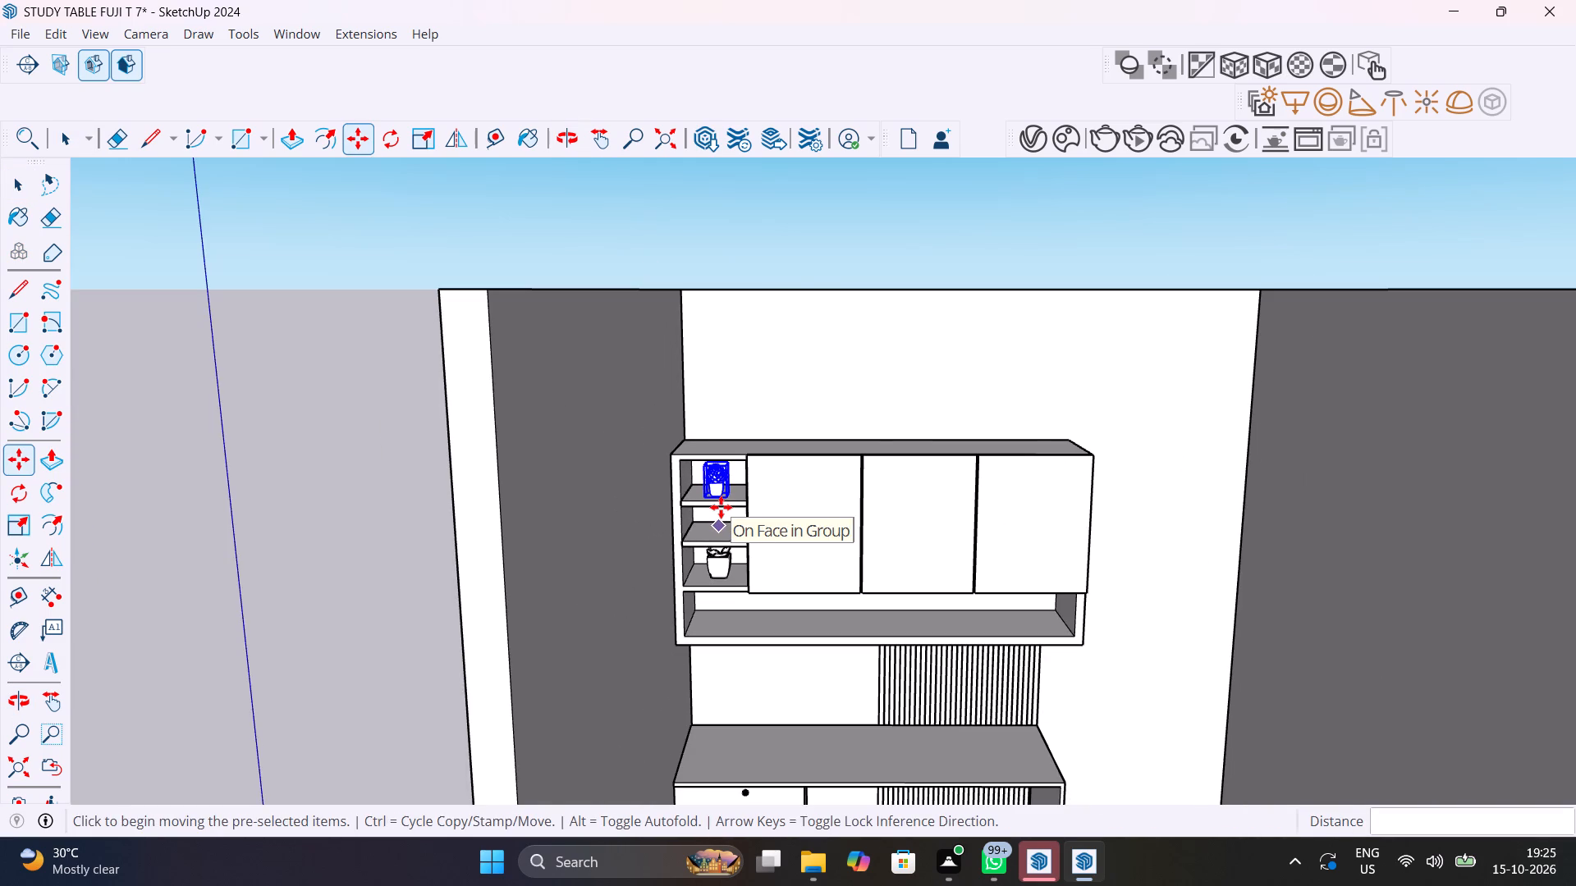
key(space)
click(770, 238)
Delete the cluster of spare objects lying on the ground outside the room.
scroll(770, 238, down, 9)
middle_drag(802, 311, 783, 401)
scroll(797, 340, down, 1)
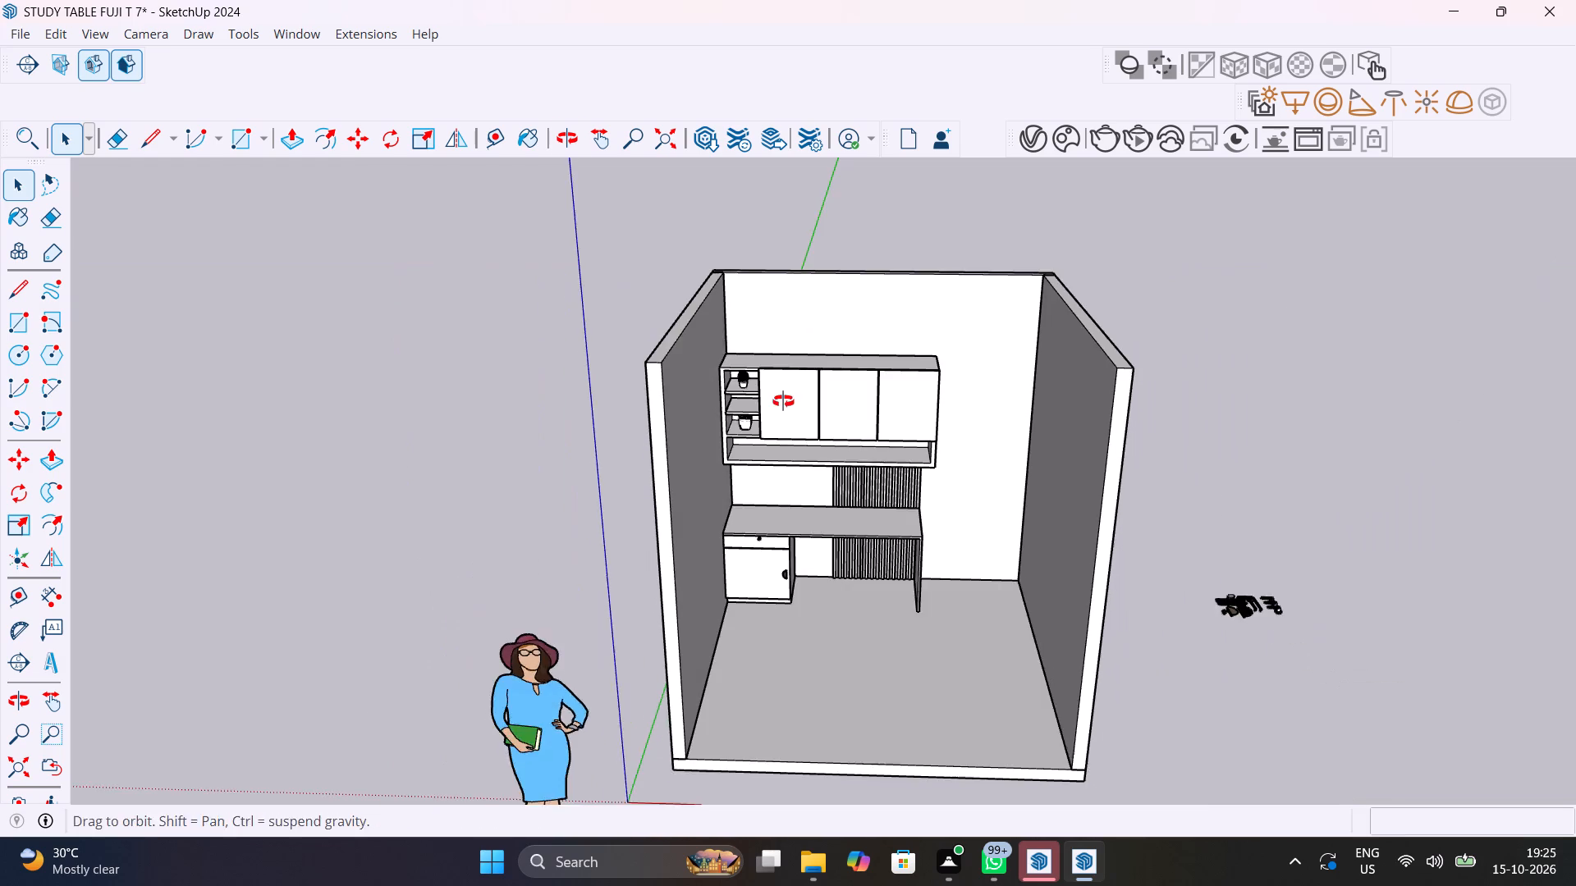
middle_drag(783, 401, 782, 401)
scroll(782, 401, up, 1)
shift+middle_drag(1320, 628, 1106, 581)
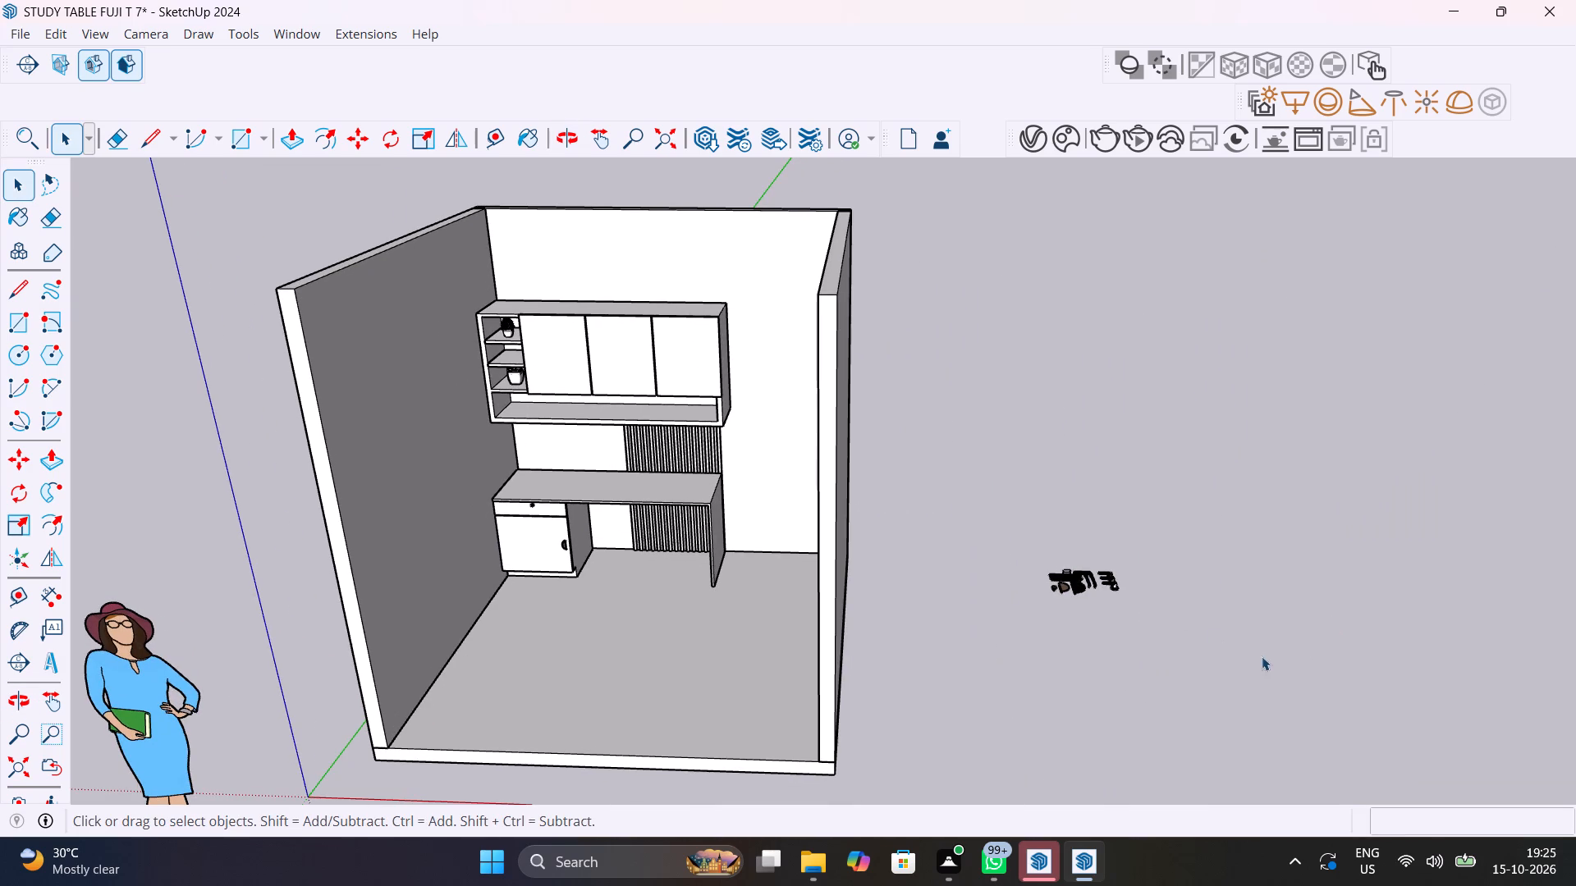
click(1220, 673)
drag(1014, 529, 1041, 544)
click(1186, 645)
drag(1073, 561, 1090, 593)
click(1195, 627)
drag(1152, 645, 980, 494)
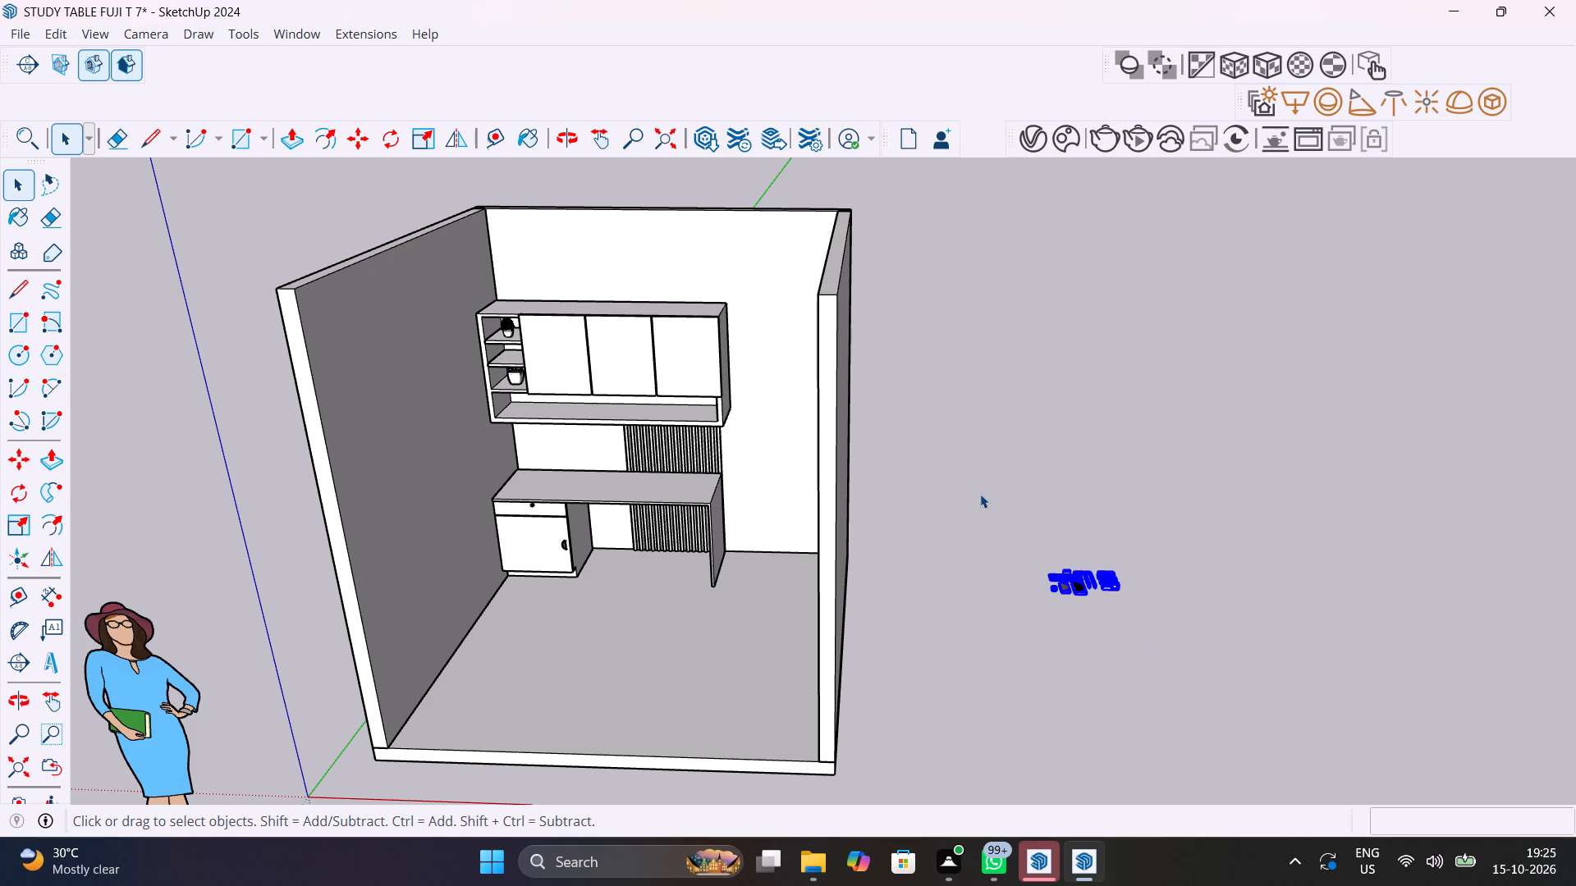
key(Delete)
Save the model.
scroll(657, 568, down, 2)
middle_drag(657, 571, 679, 515)
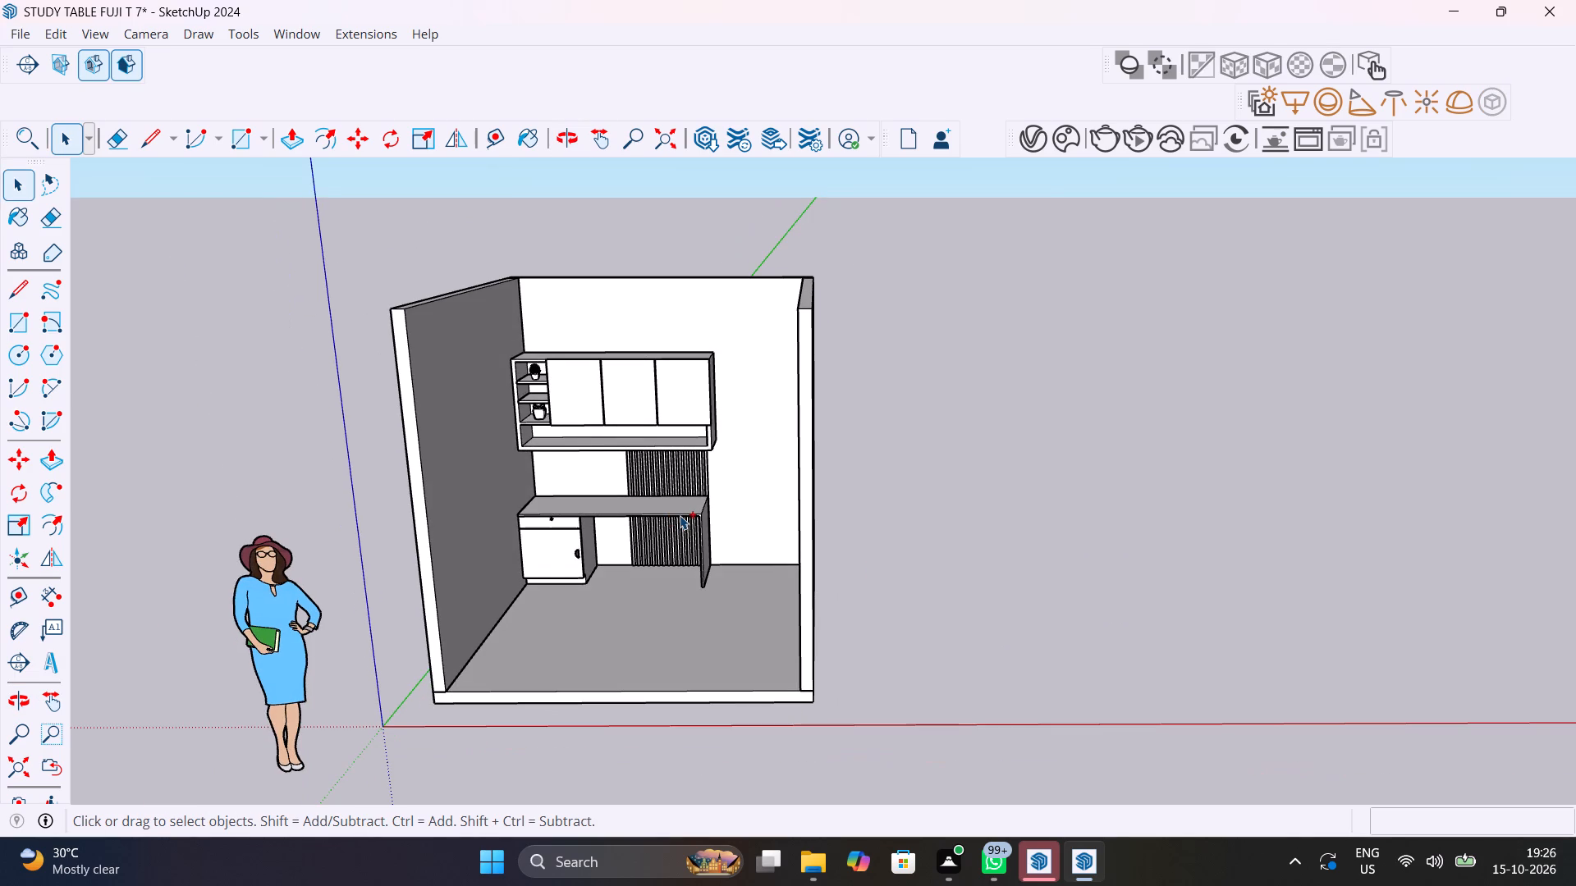
key(ctrl+s)
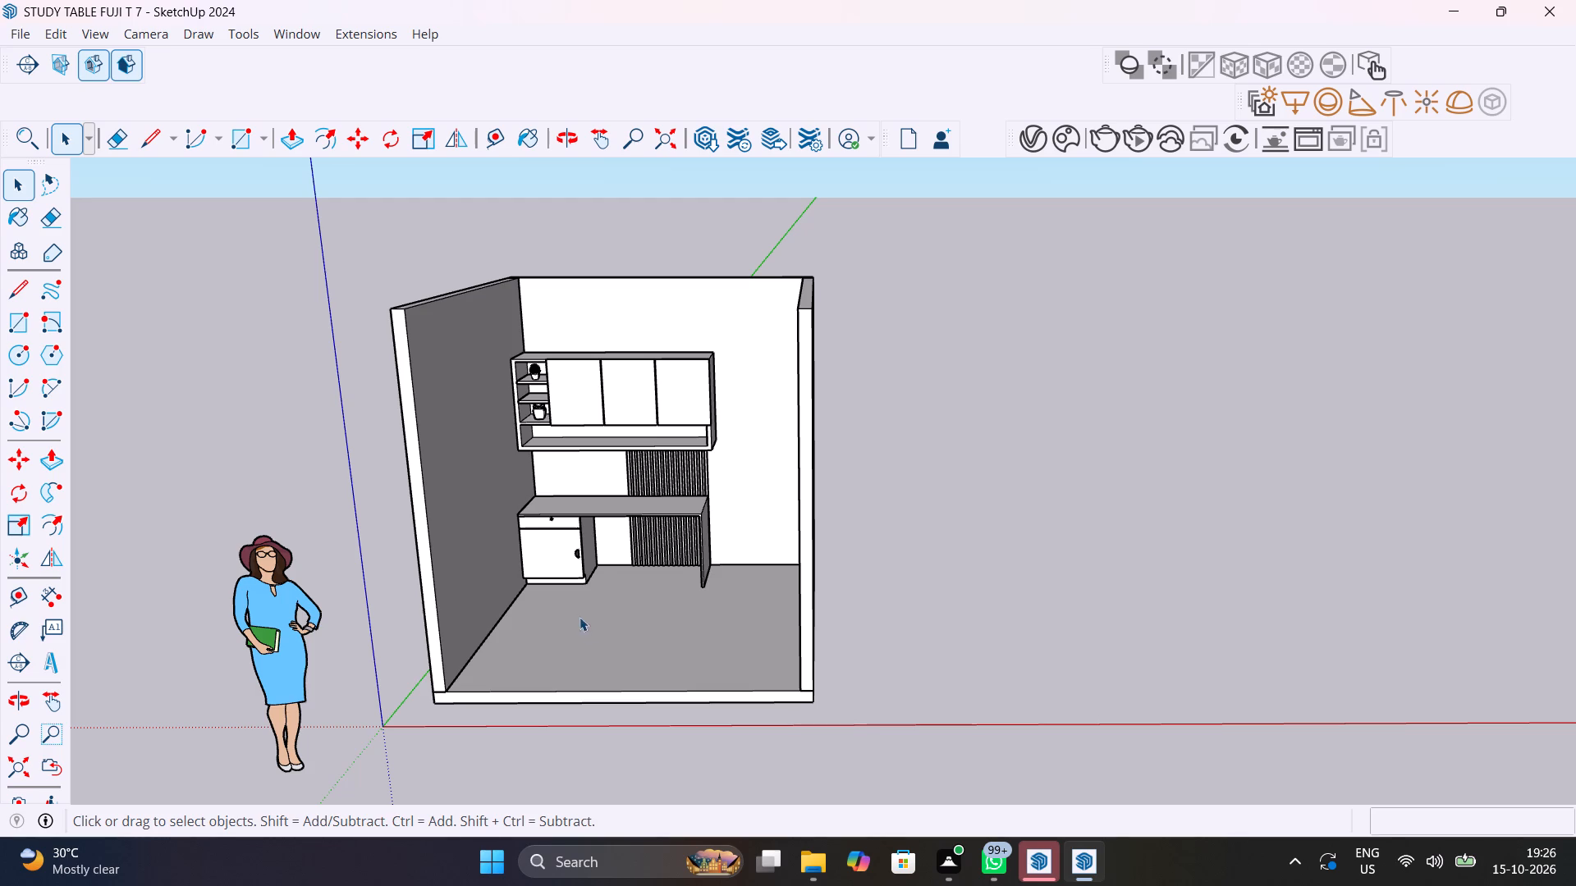
Search the Chaos Cosmos library for books.
scroll(563, 371, up, 9)
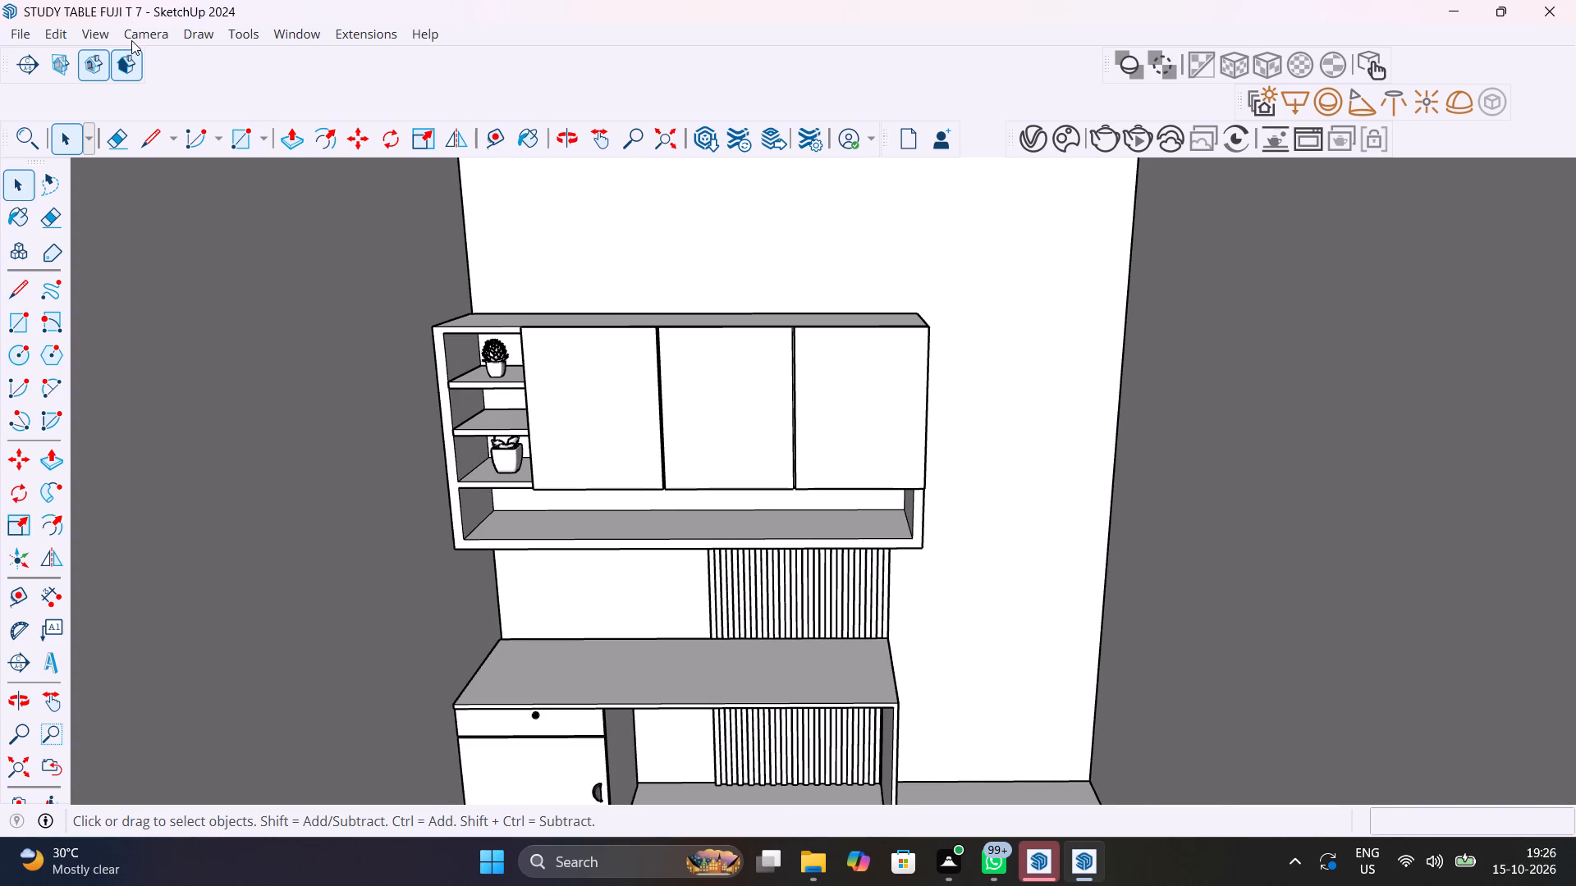
click(1065, 139)
click(303, 57)
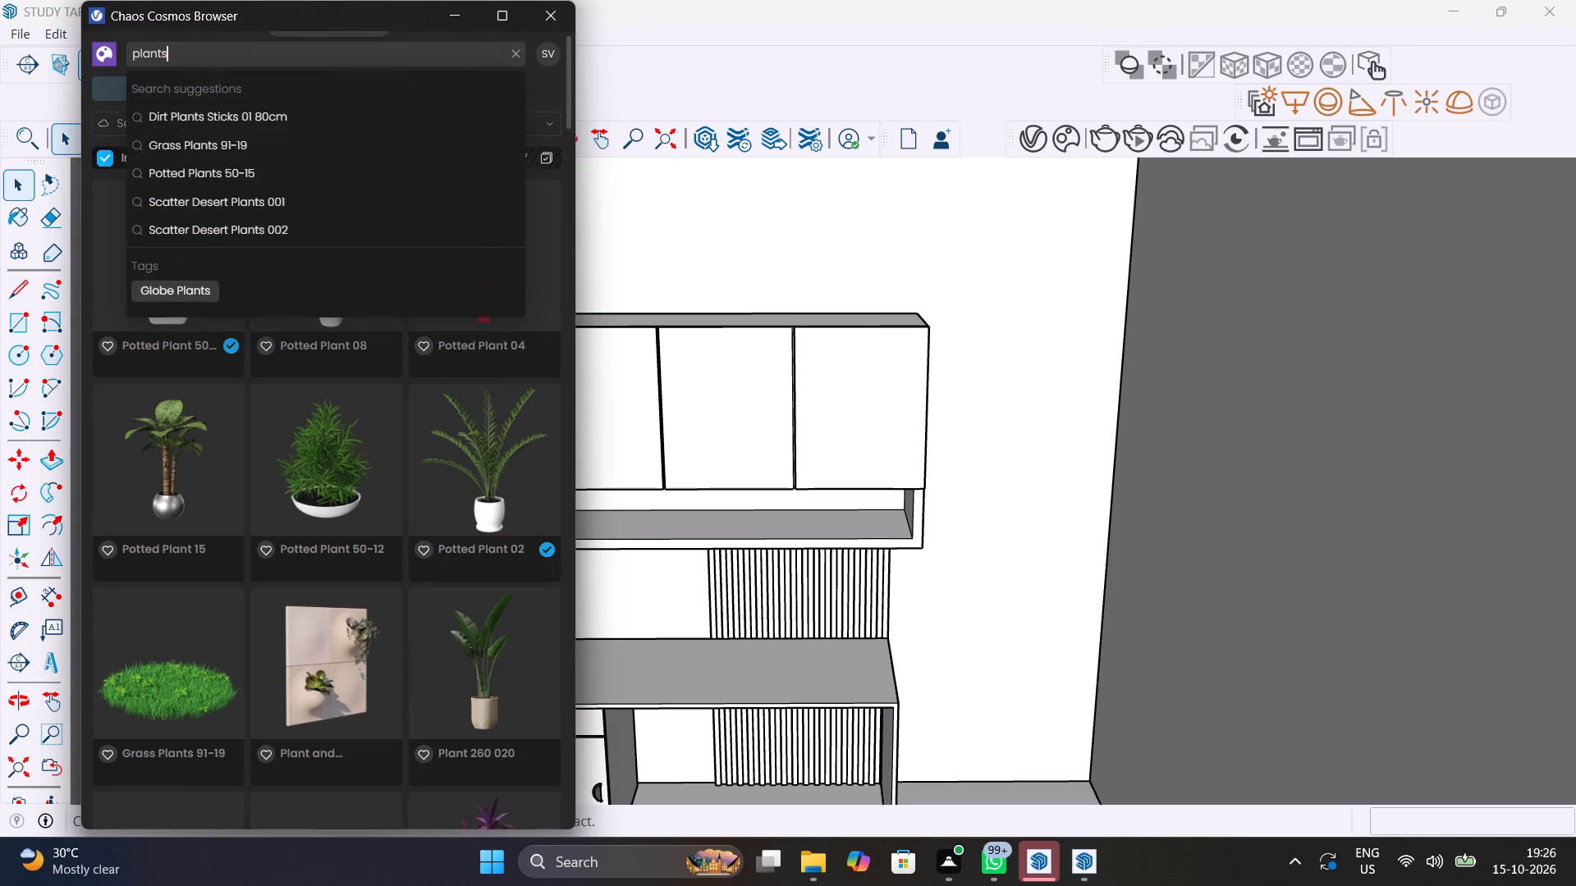
key(BackSpace)
key(BackSpace)
key(BackSpace)
key(BackSpace)
key(BackSpace)
key(BackSpace)
key(BackSpace)
key(BackSpace)
key(BackSpace)
key(BackSpace)
key(BackSpace)
key(BackSpace)
text(BOOKS)
key(Return)
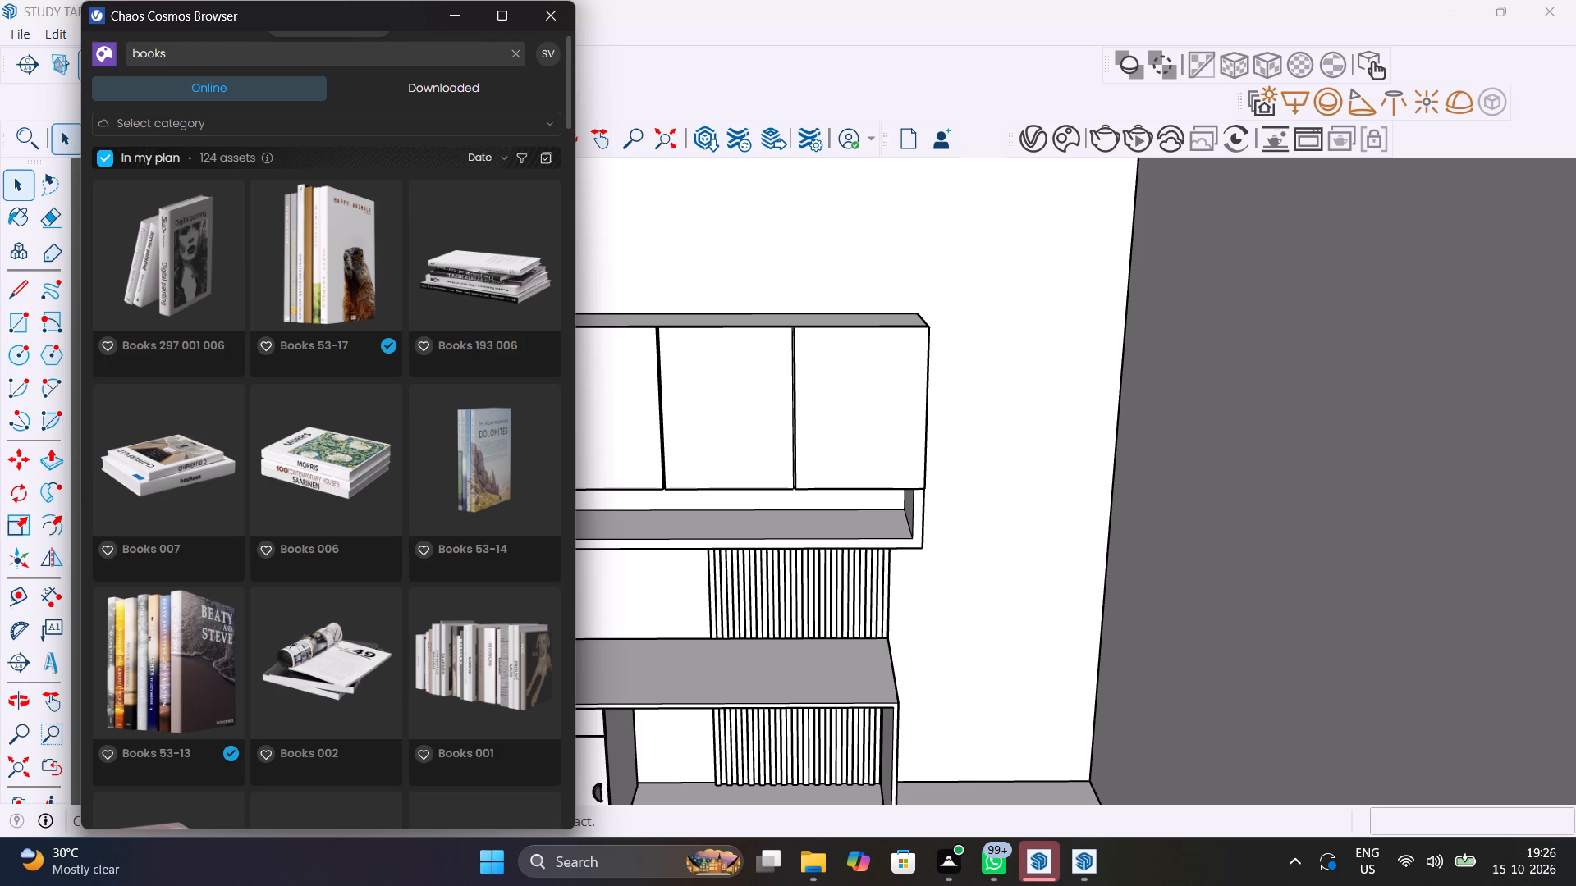
Import Books 53-17 and place the row of books on the desktop near the back wall.
click(344, 259)
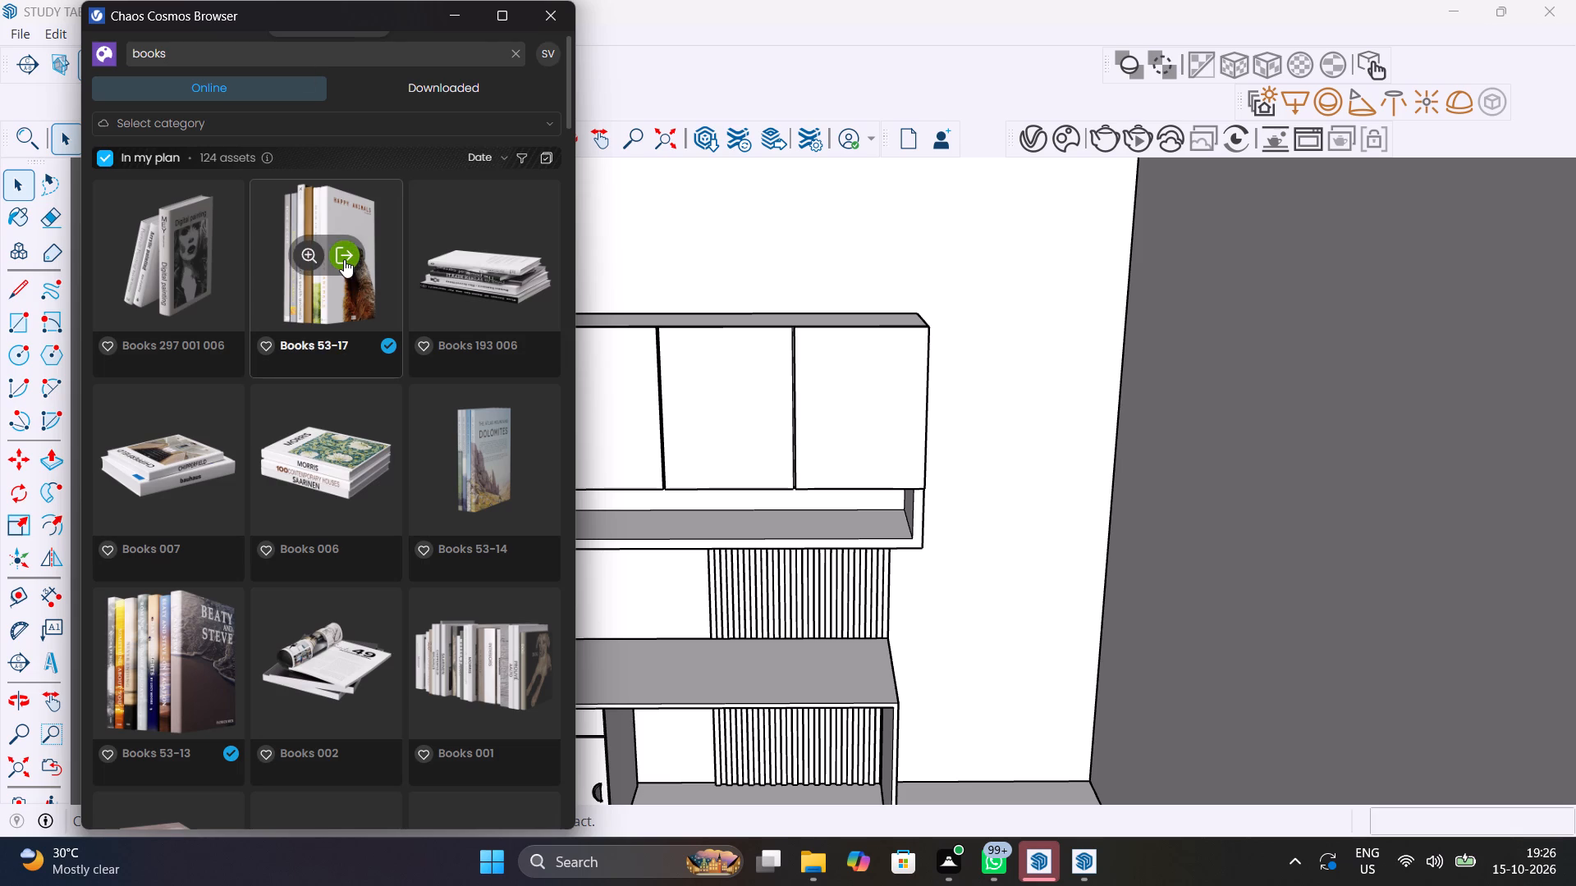
scroll(483, 331, down, 6)
scroll(474, 430, up, 3)
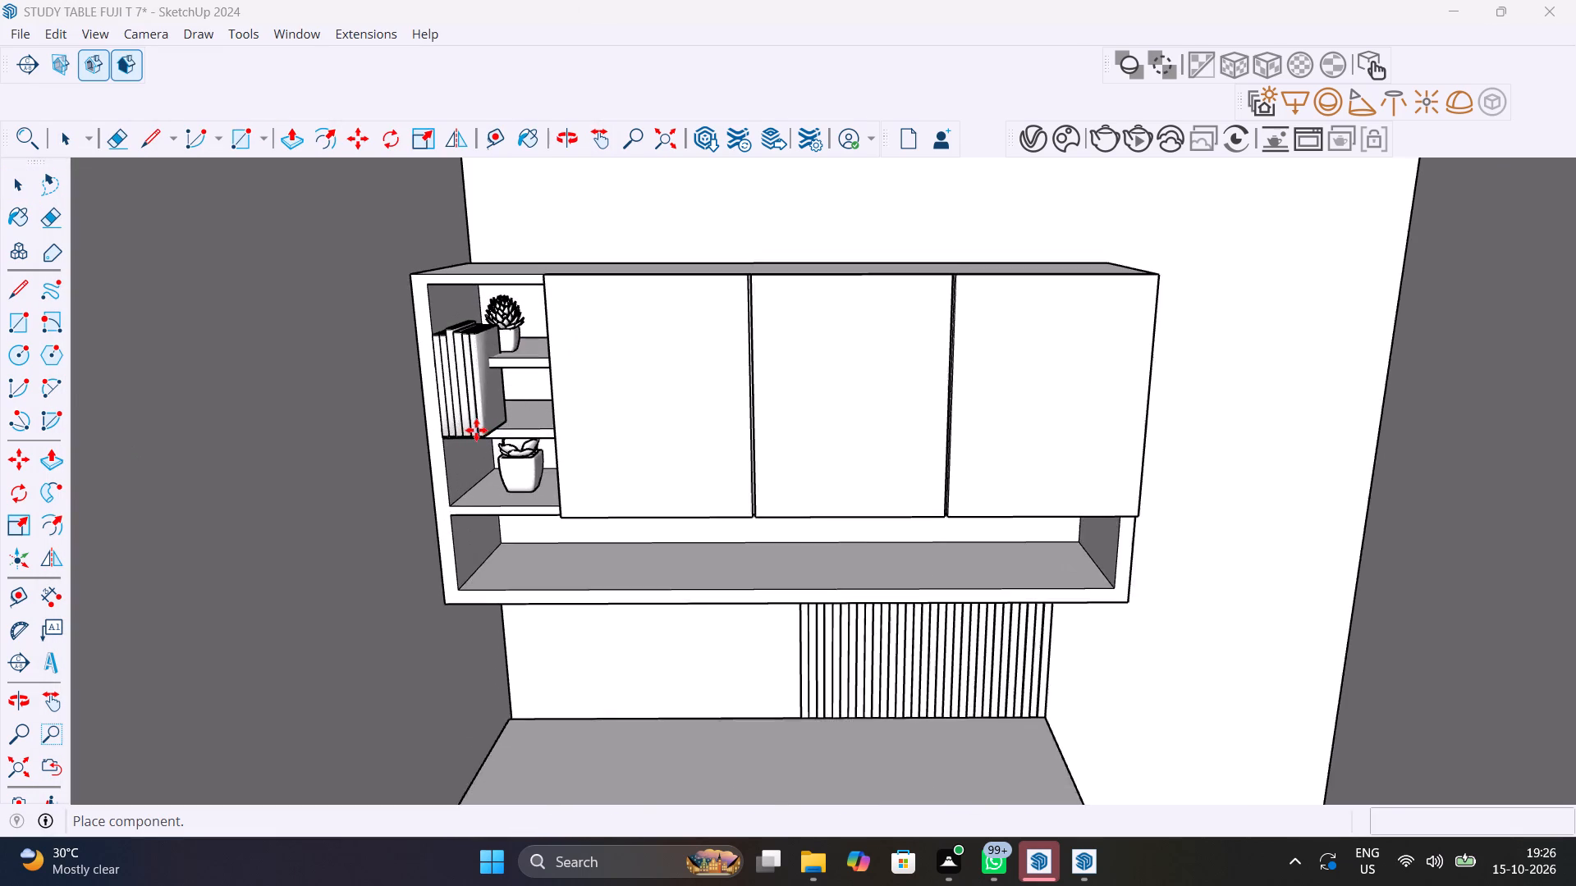
scroll(476, 430, up, 6)
scroll(540, 464, down, 6)
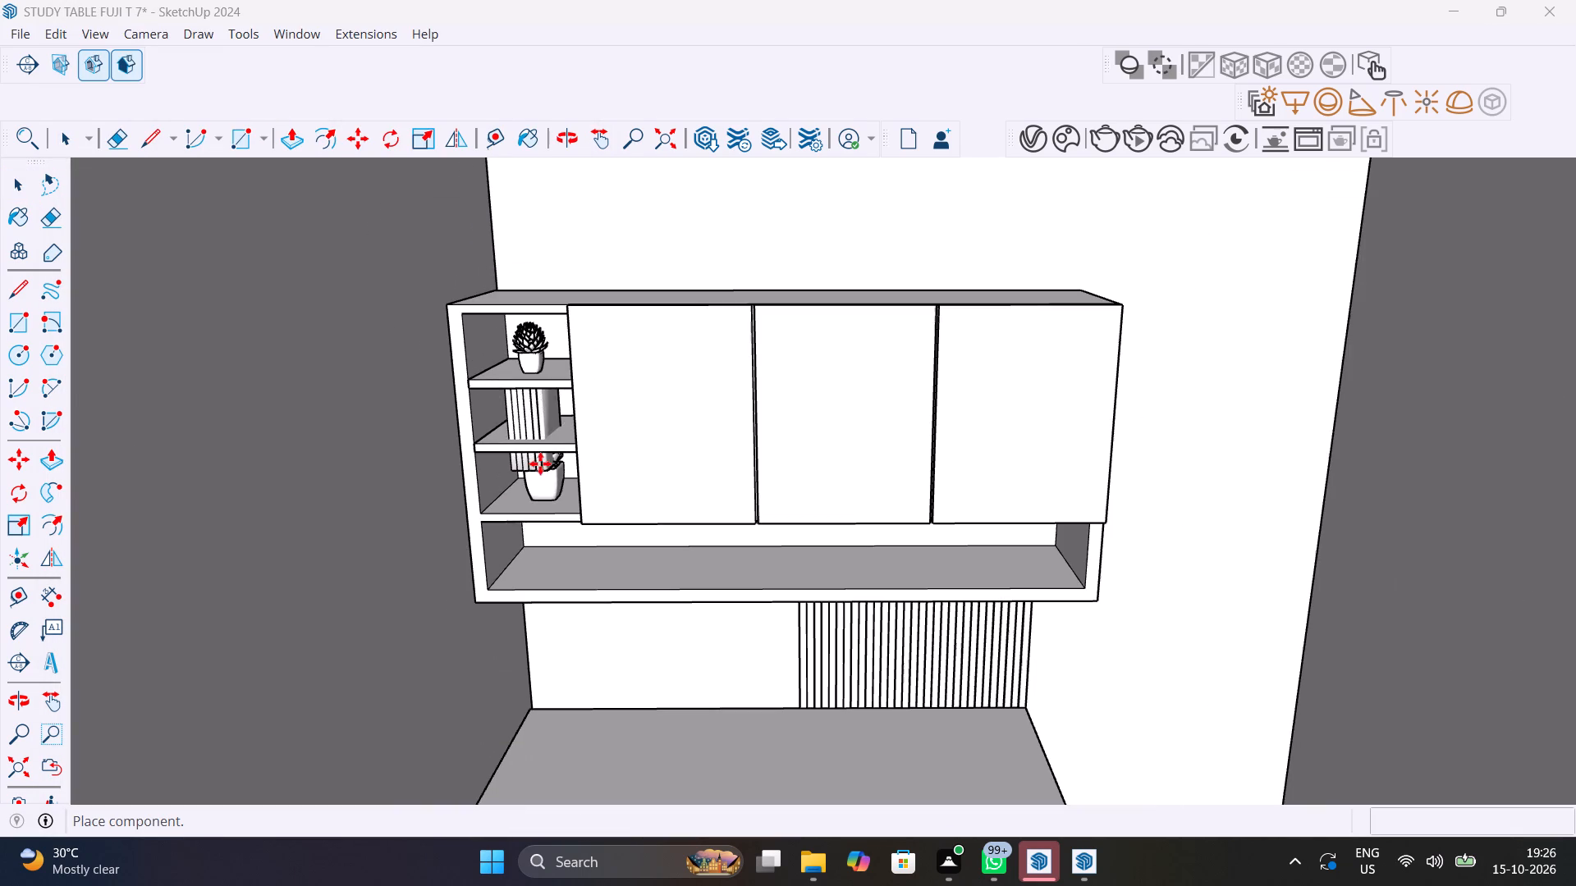
scroll(581, 674, down, 1)
middle_drag(572, 669, 450, 615)
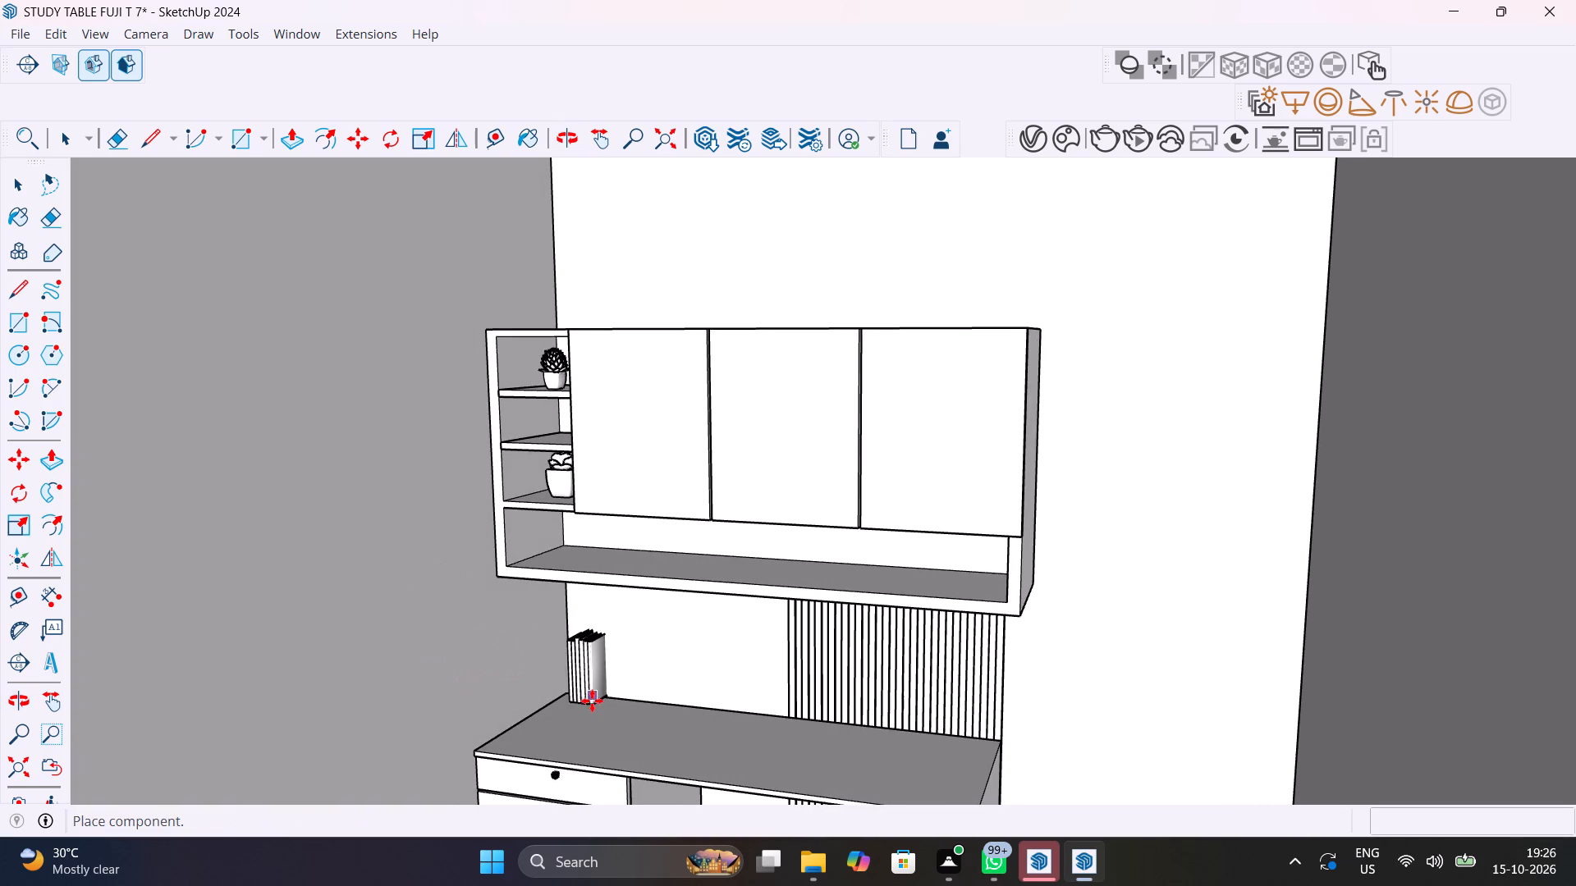
click(604, 712)
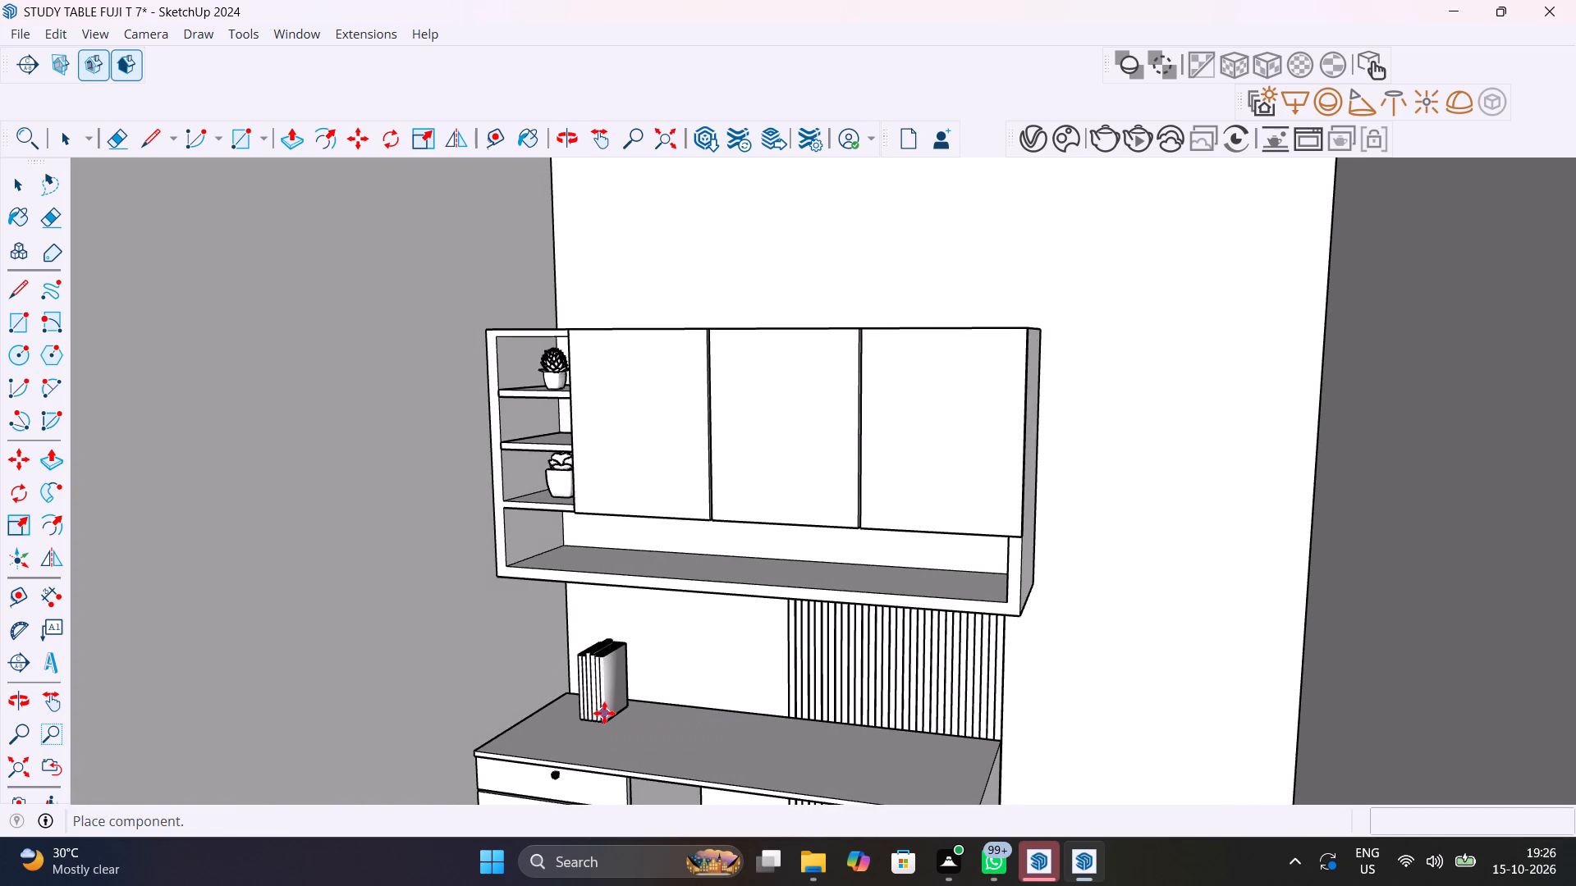
scroll(601, 689, up, 5)
key(Escape)
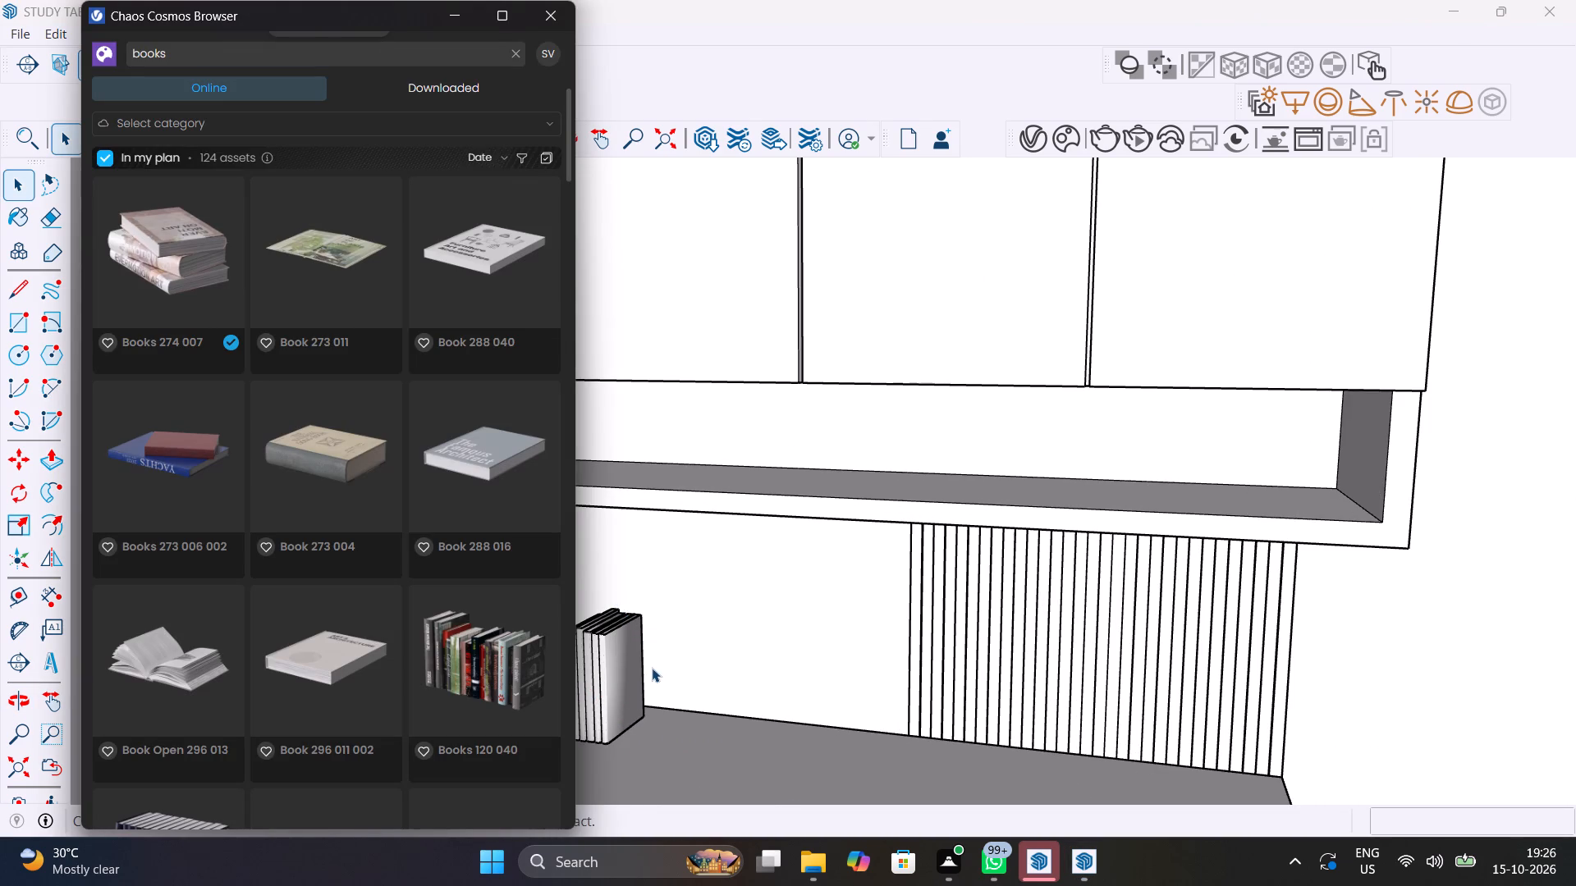
Scale the books on the desk down uniformly about the opposite corner.
shift+middle_drag(652, 668, 767, 702)
scroll(767, 702, up, 1)
click(745, 721)
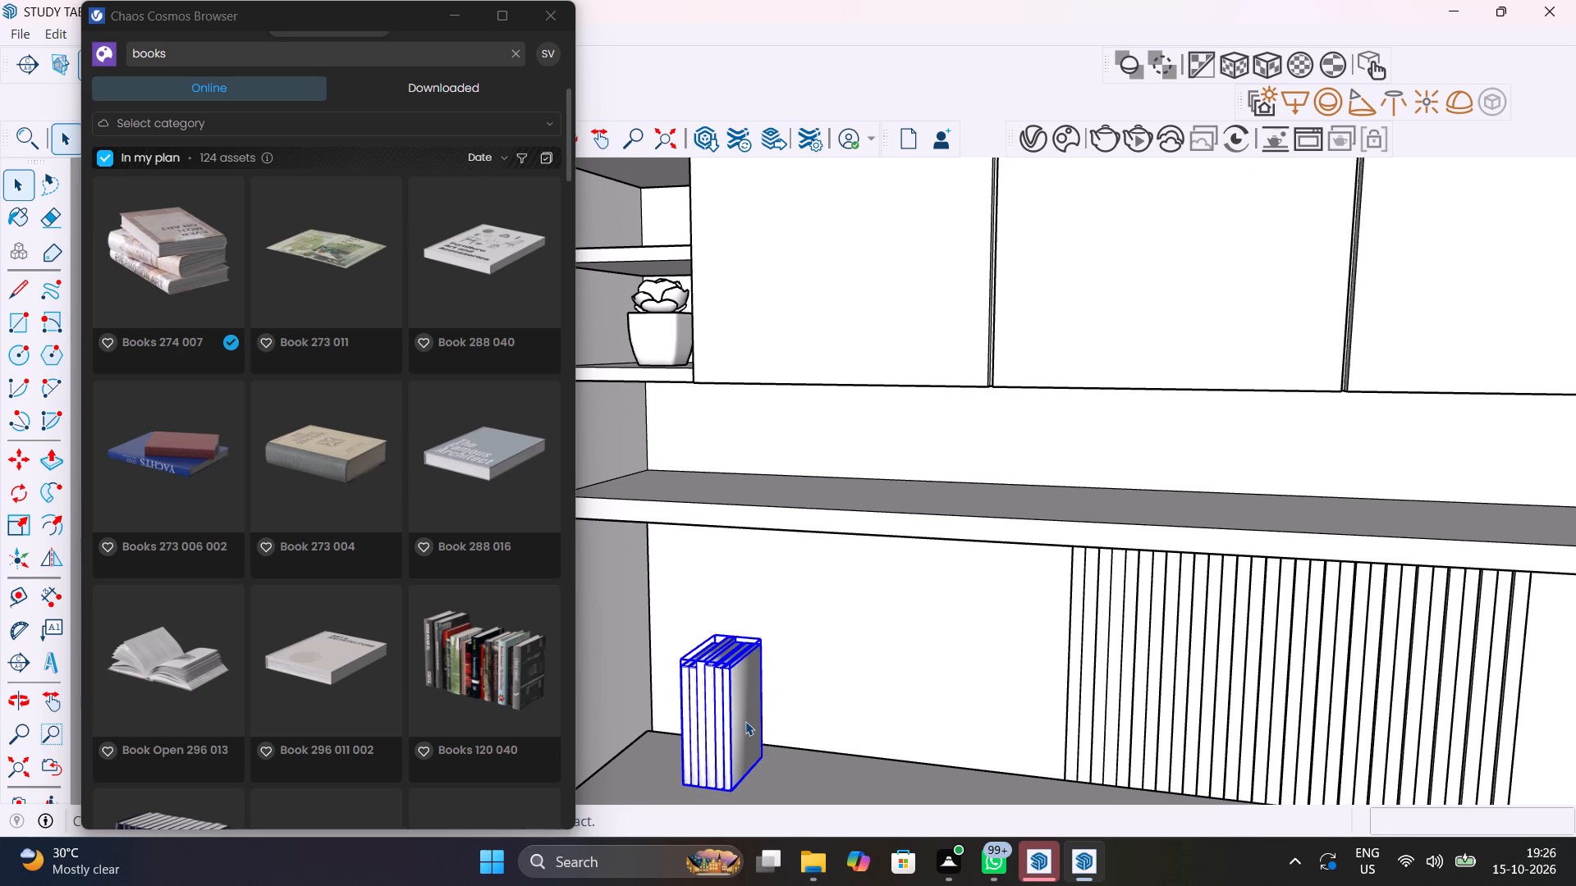
key(s)
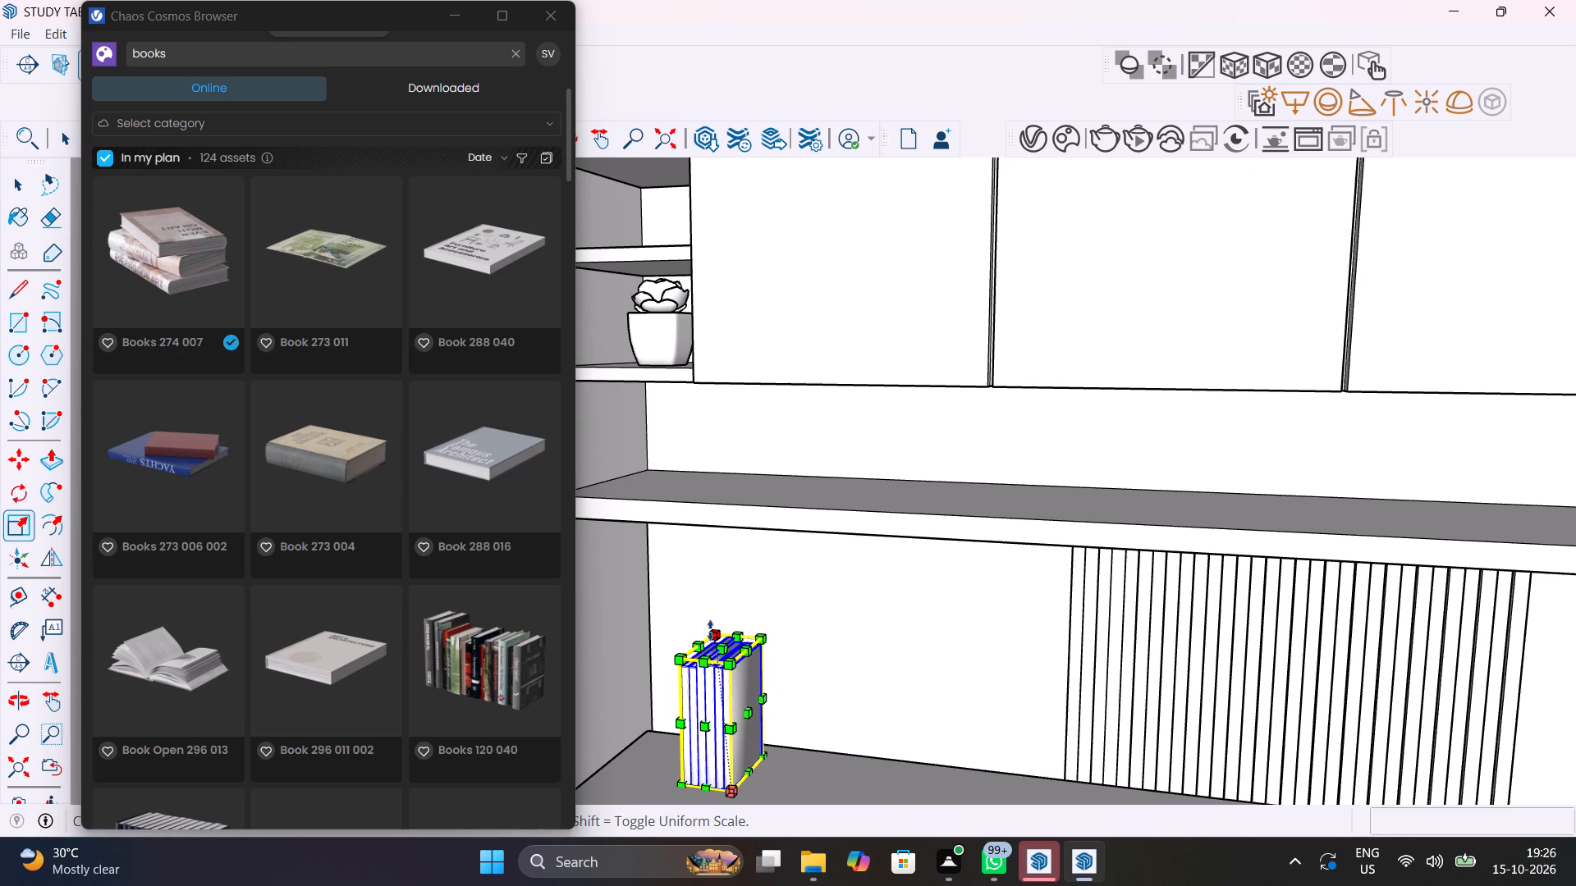
click(710, 630)
click(728, 680)
scroll(726, 710, up, 5)
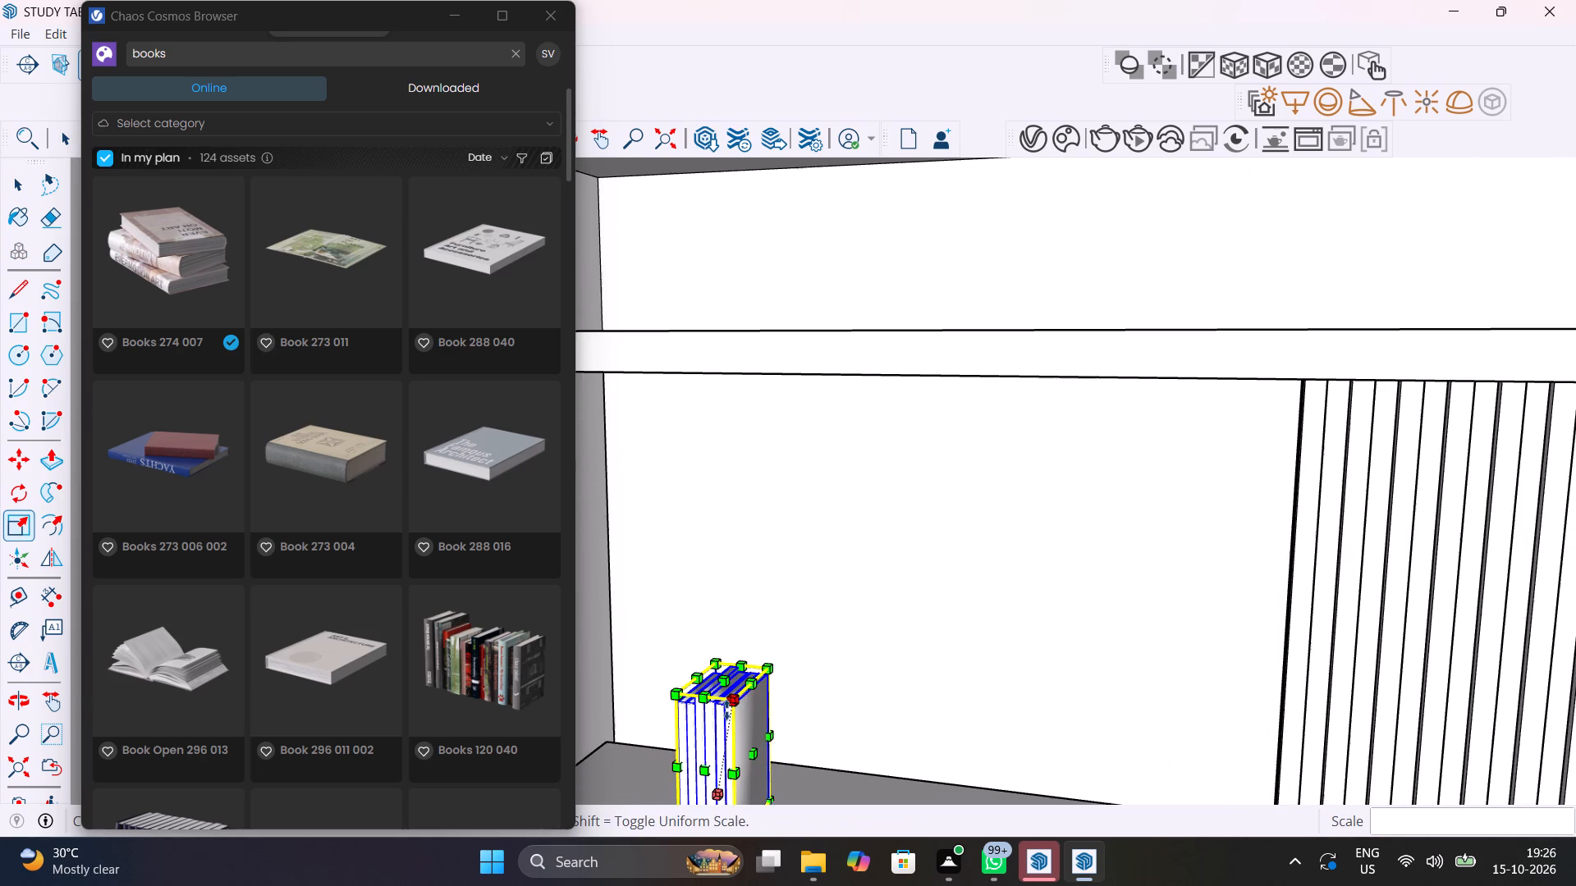
key(space)
Move the row of books from the desktop up to the overhead cabinet's open side shelf between the two potted plants.
shift+middle_drag(728, 721, 801, 590)
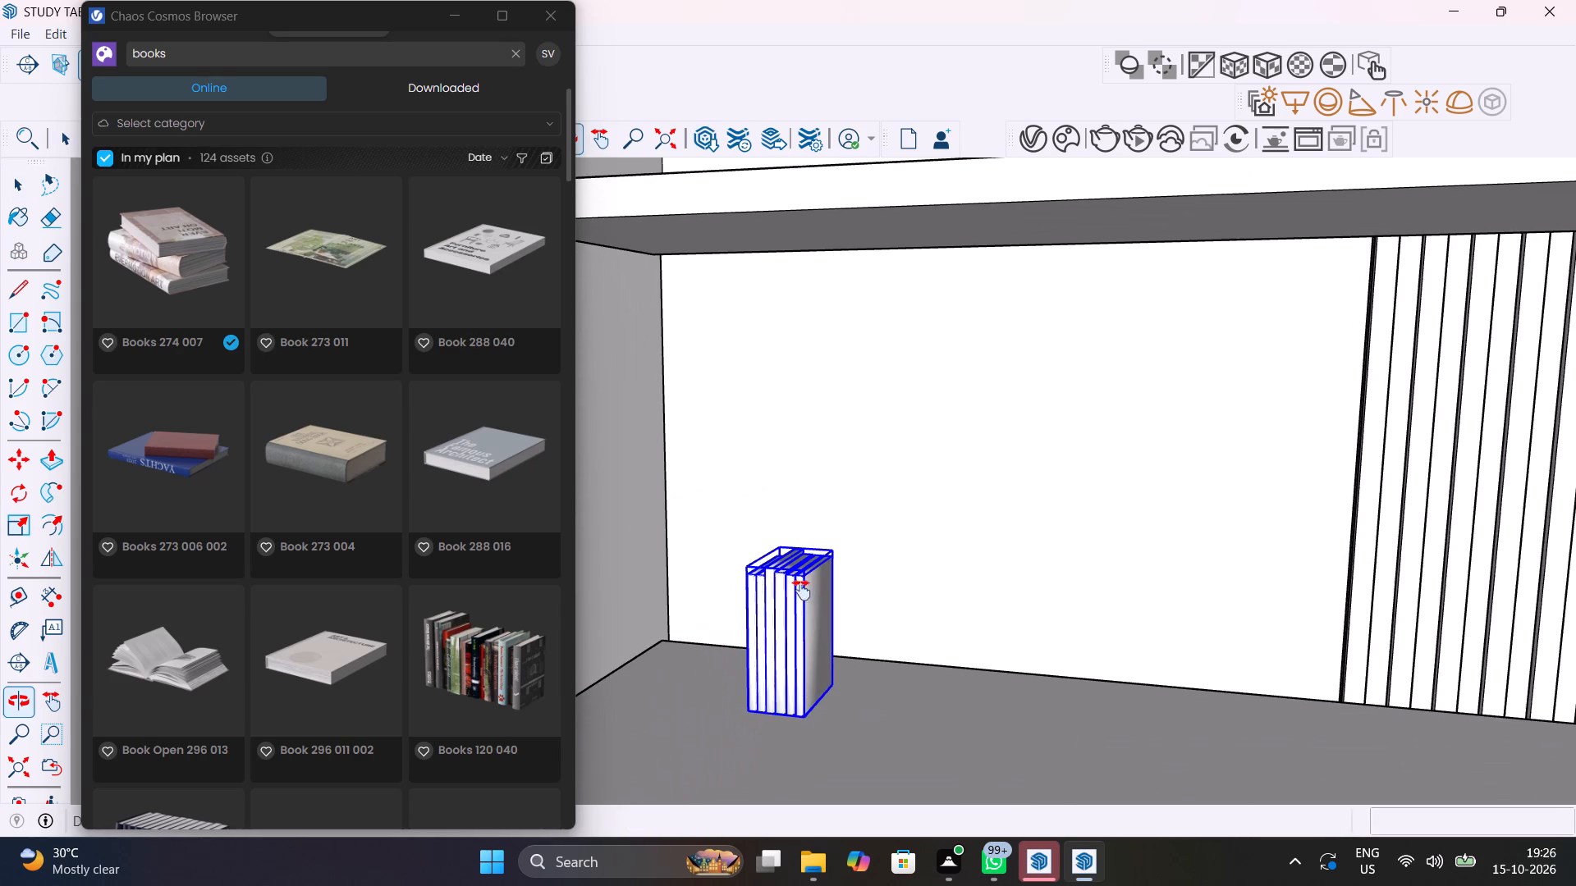
shift+middle_drag(801, 590, 802, 590)
key(m)
click(802, 720)
scroll(646, 596, down, 13)
scroll(639, 418, up, 13)
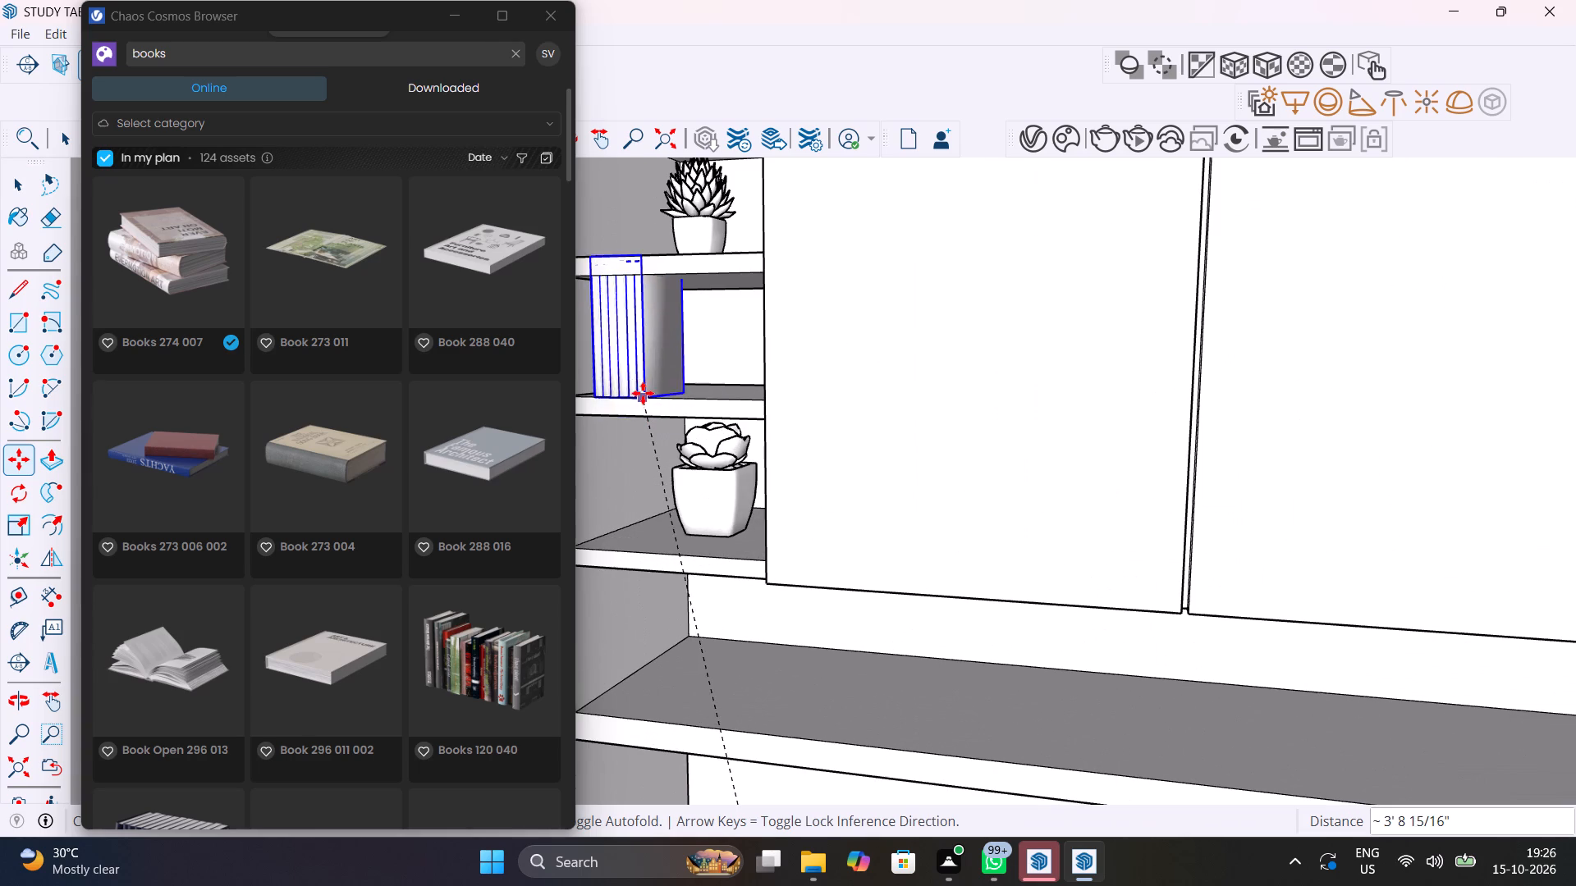
scroll(665, 404, up, 3)
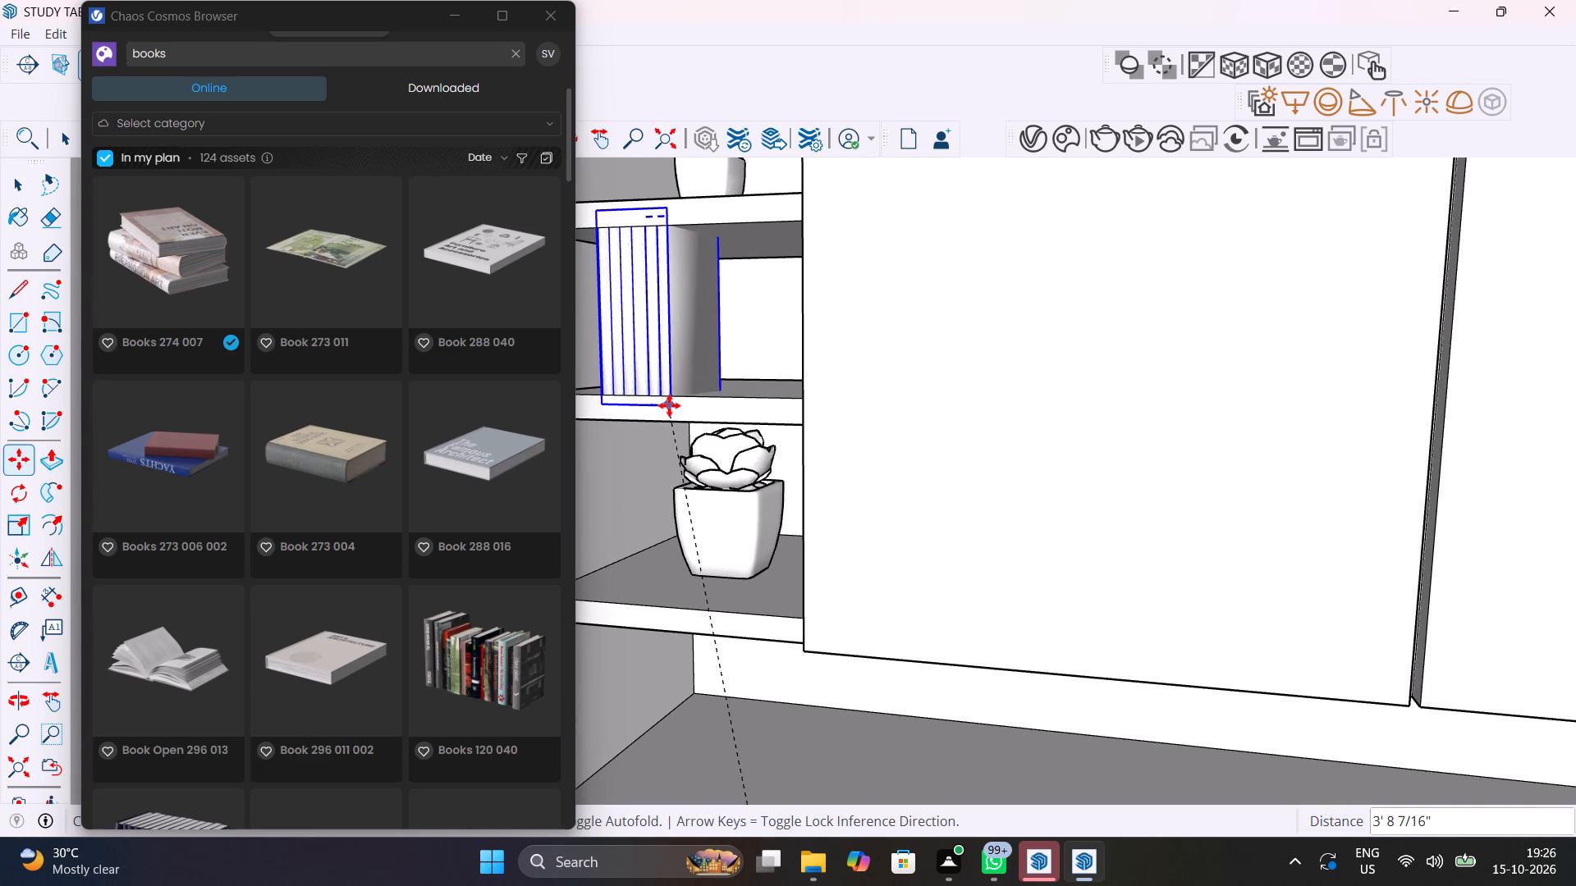
click(669, 405)
Scale the row of books down uniformly from its lower front corner to fit the open side shelf.
scroll(669, 404, down, 4)
middle_drag(679, 406, 781, 516)
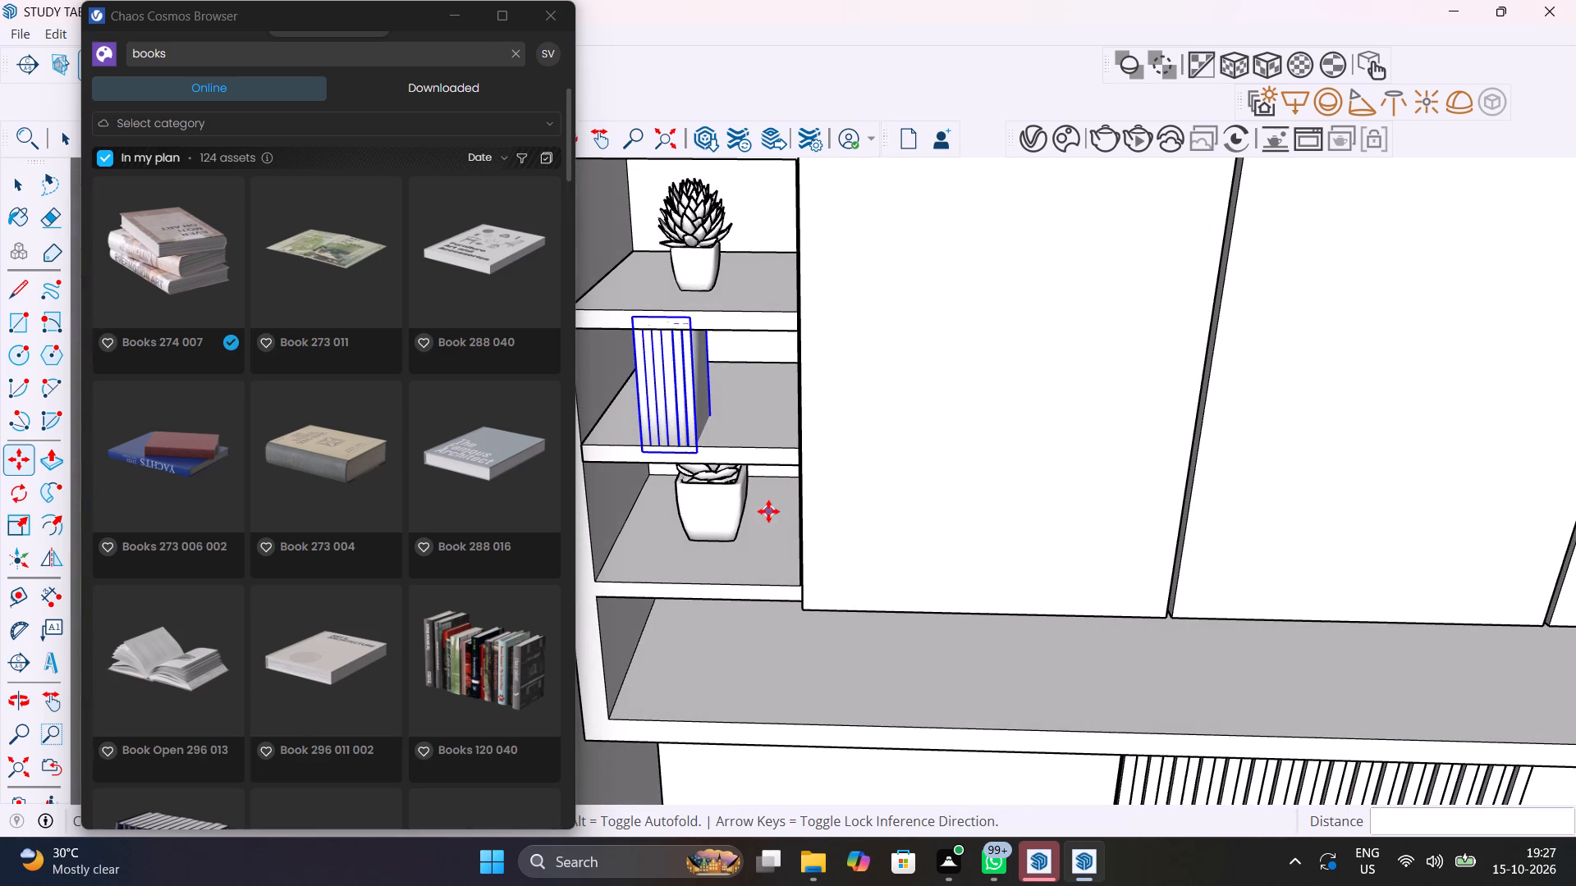
key(s)
click(694, 452)
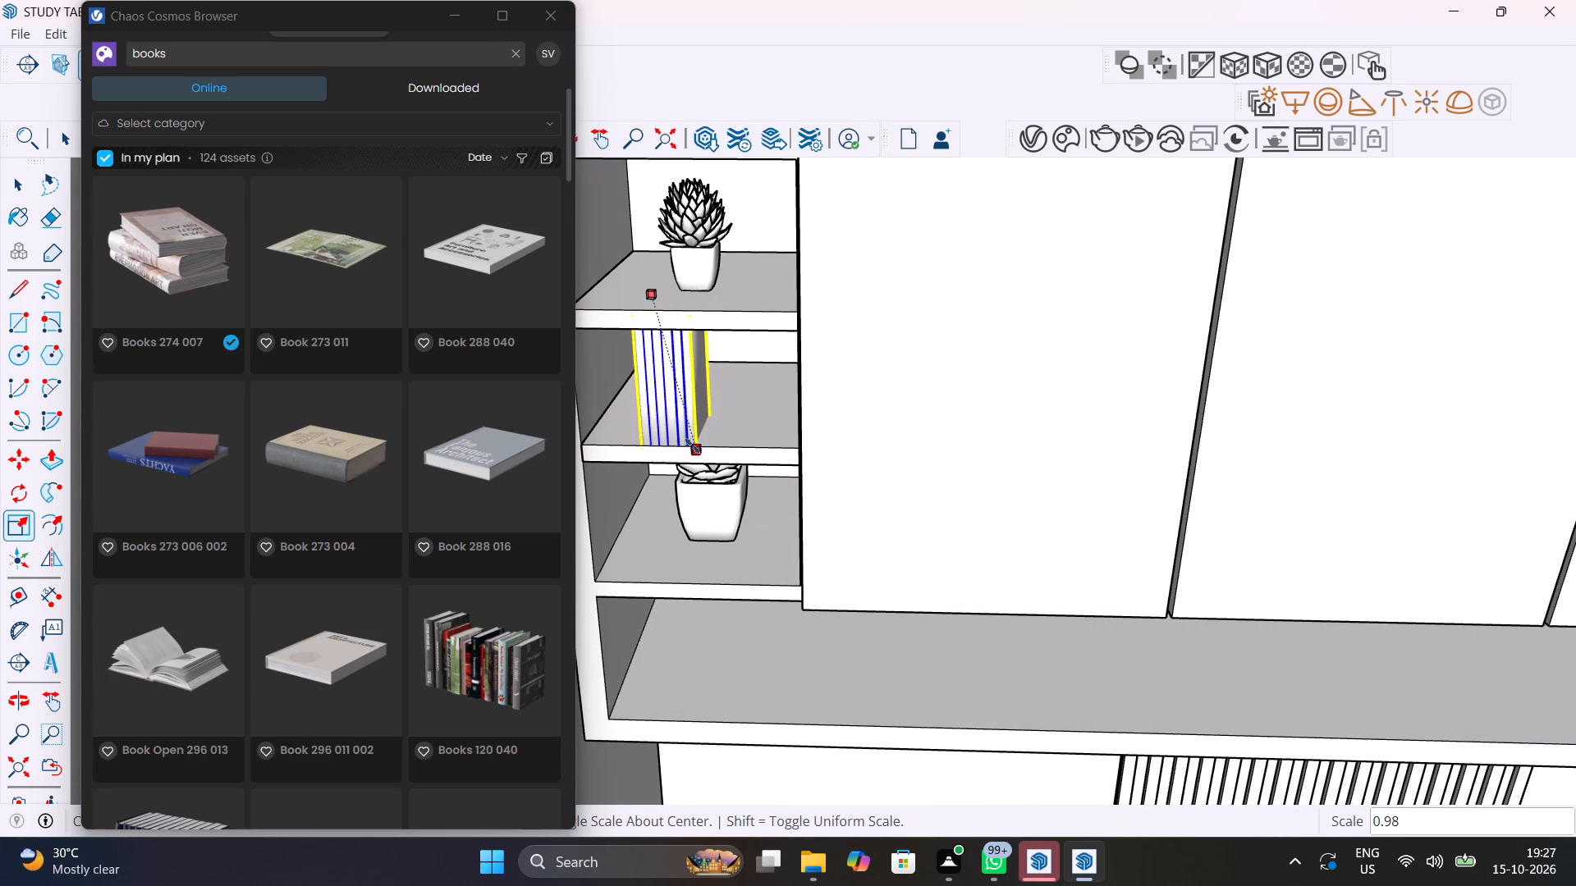
click(679, 410)
Move the scaled row of books down onto the shelf board, set back from the shelf's front edge.
scroll(691, 421, down, 1)
shift+middle_drag(691, 421, 675, 486)
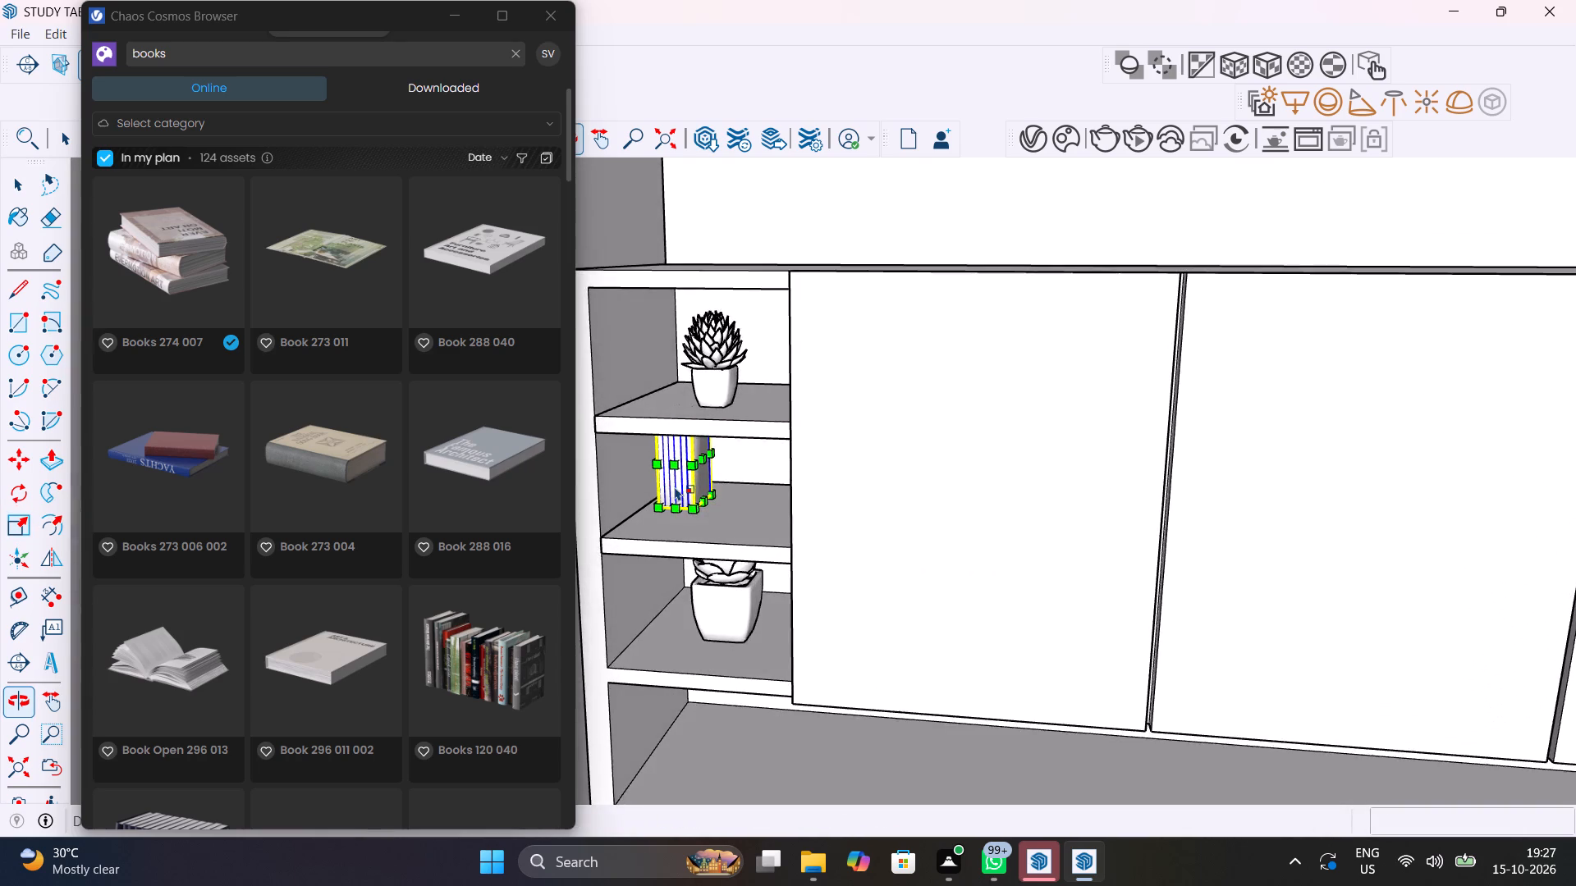
scroll(675, 485, up, 4)
shift+middle_drag(692, 520, 670, 472)
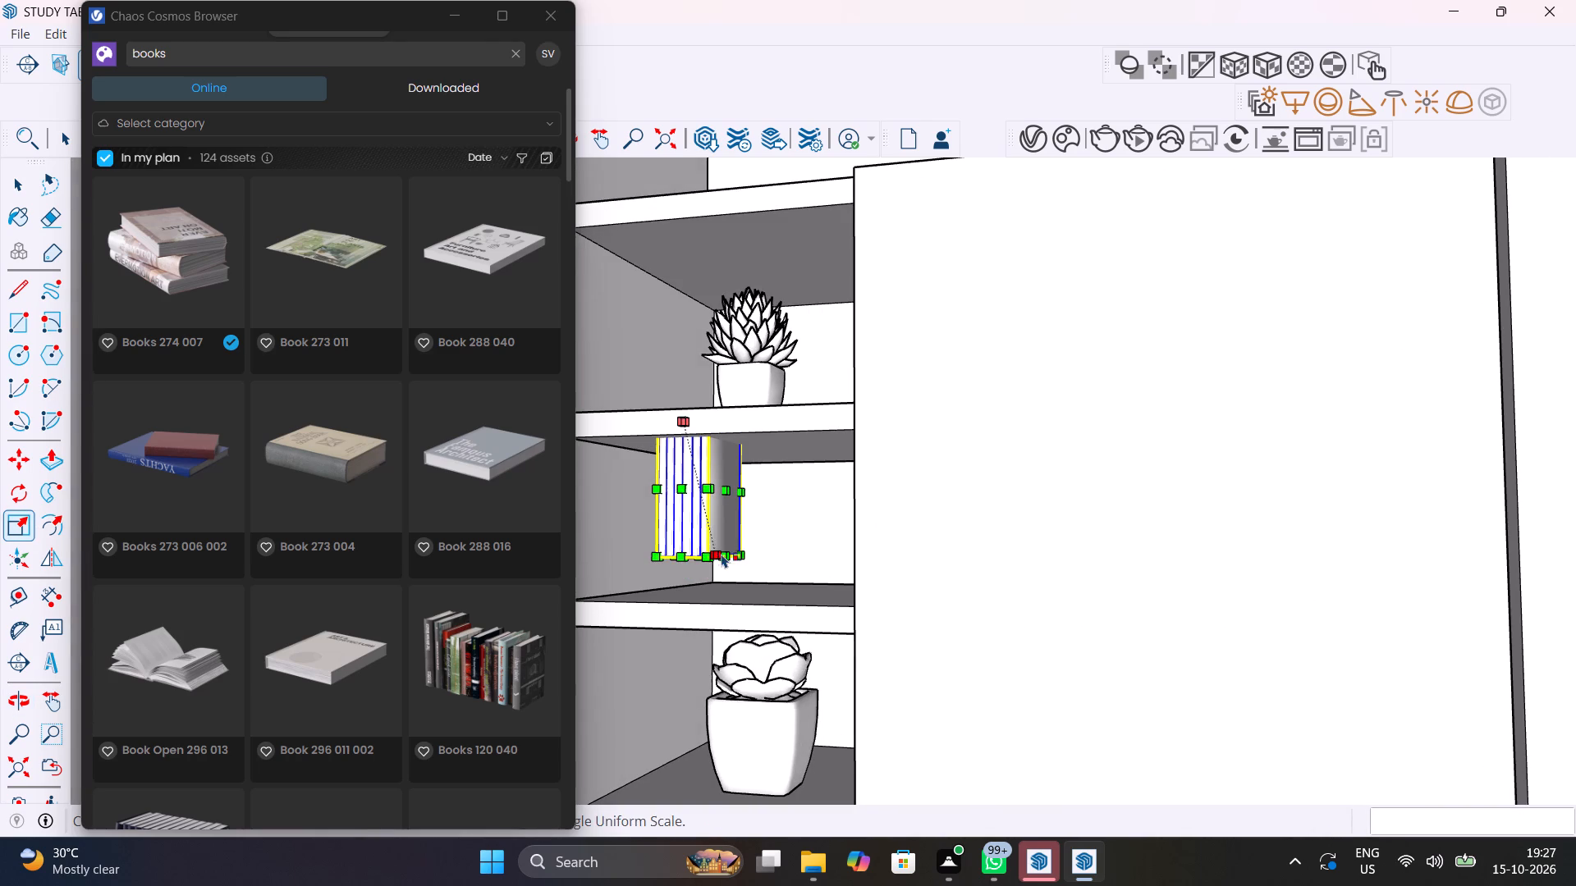
key(m)
click(705, 554)
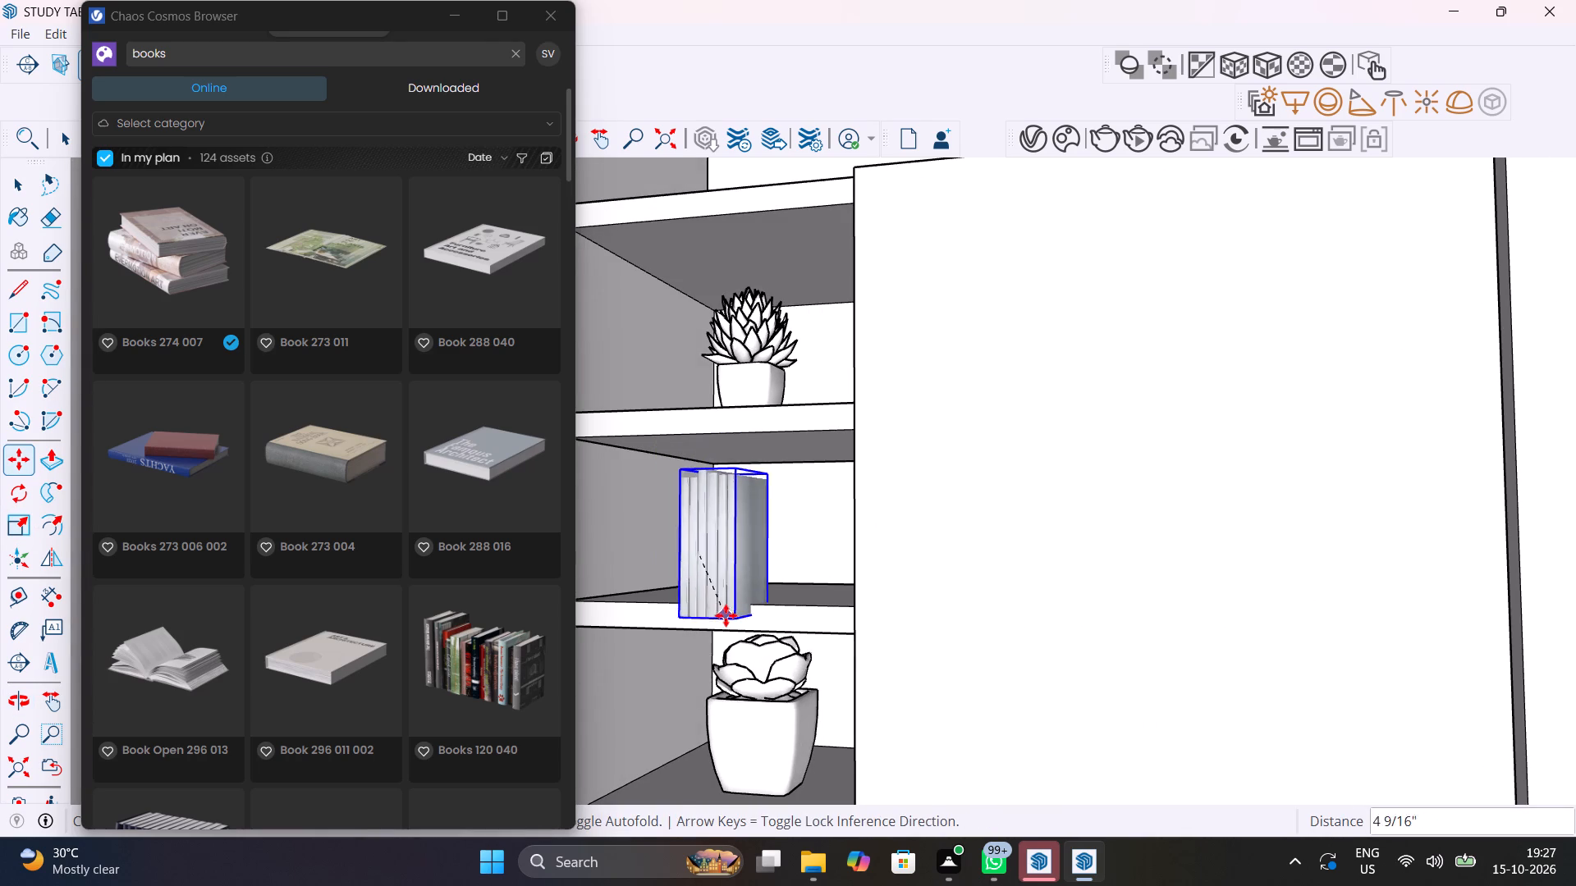
scroll(719, 599, up, 9)
middle_drag(731, 610, 749, 629)
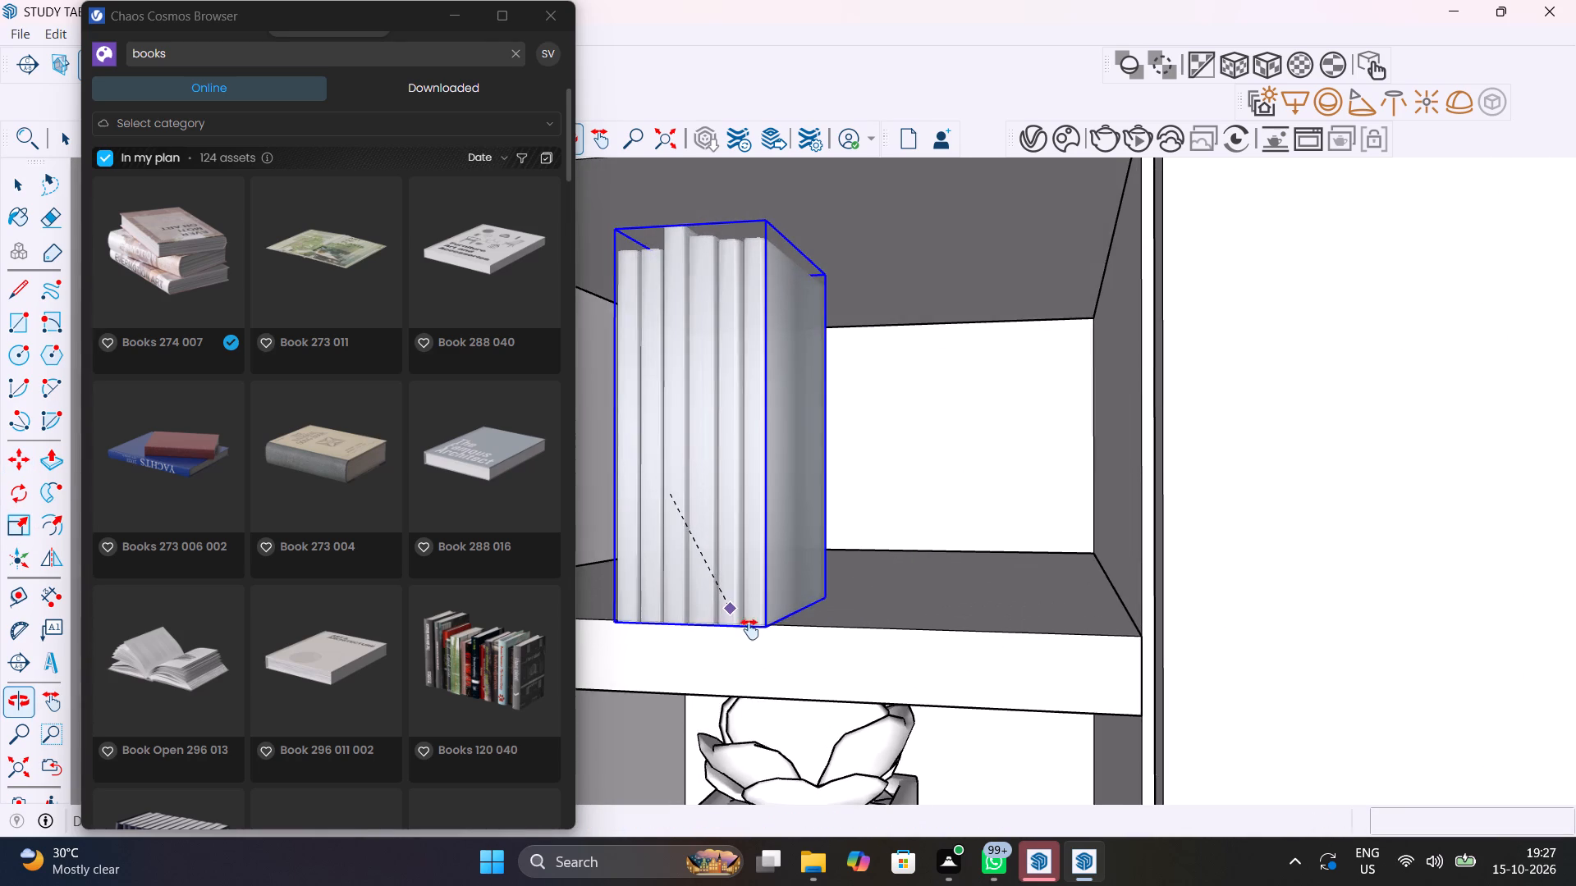
middle_drag(749, 629, 922, 704)
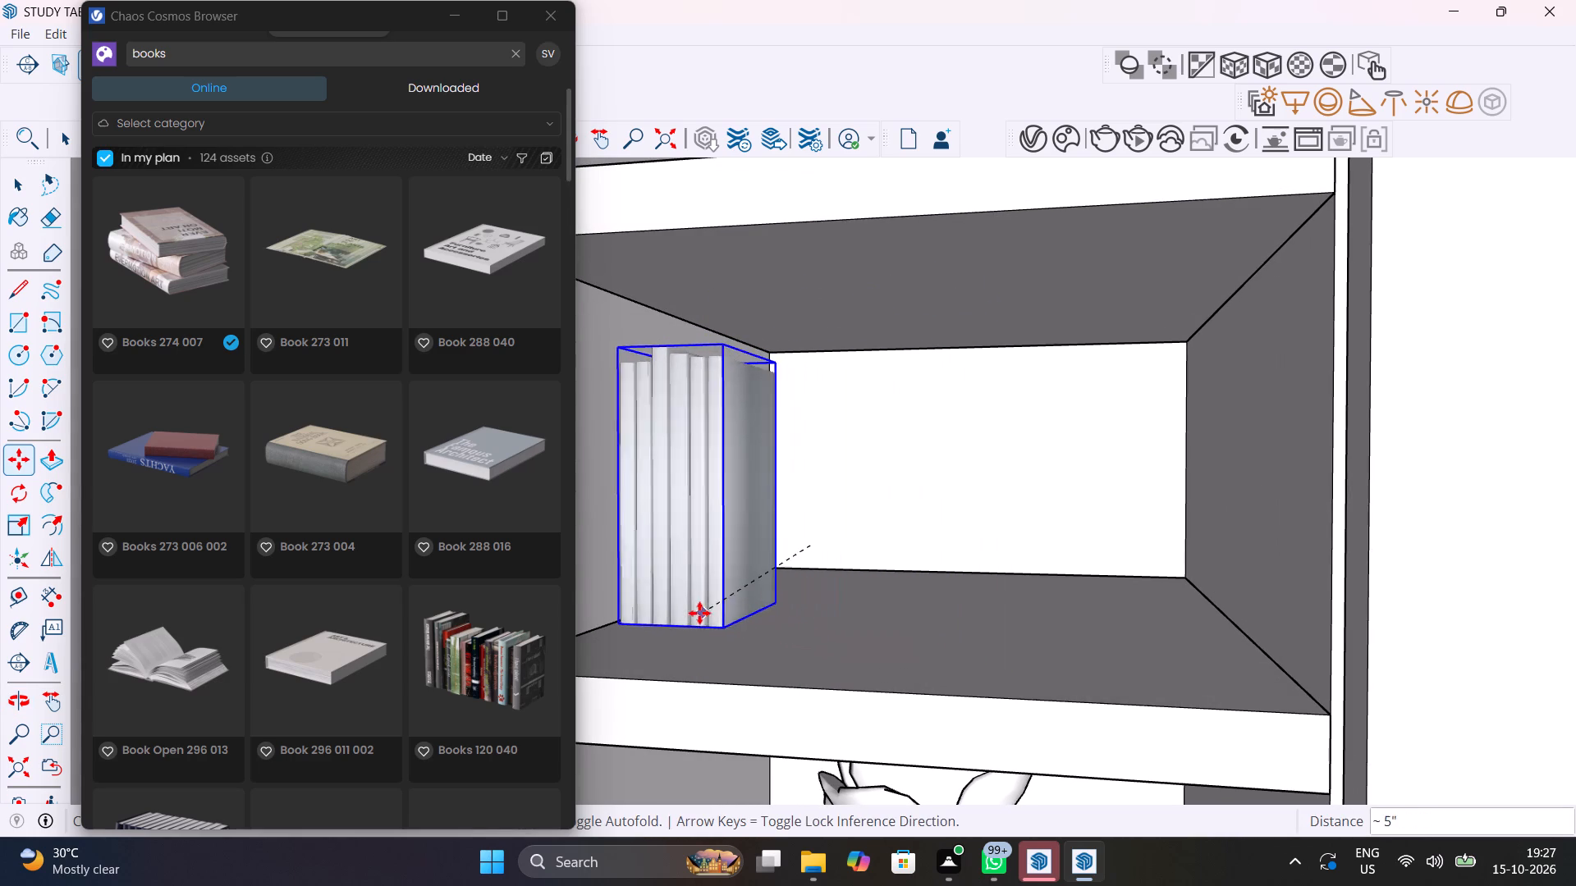
click(708, 623)
Import Books 274 007 and place the stack on the long open shelf beneath the overhead cabinet doors.
scroll(746, 655, down, 6)
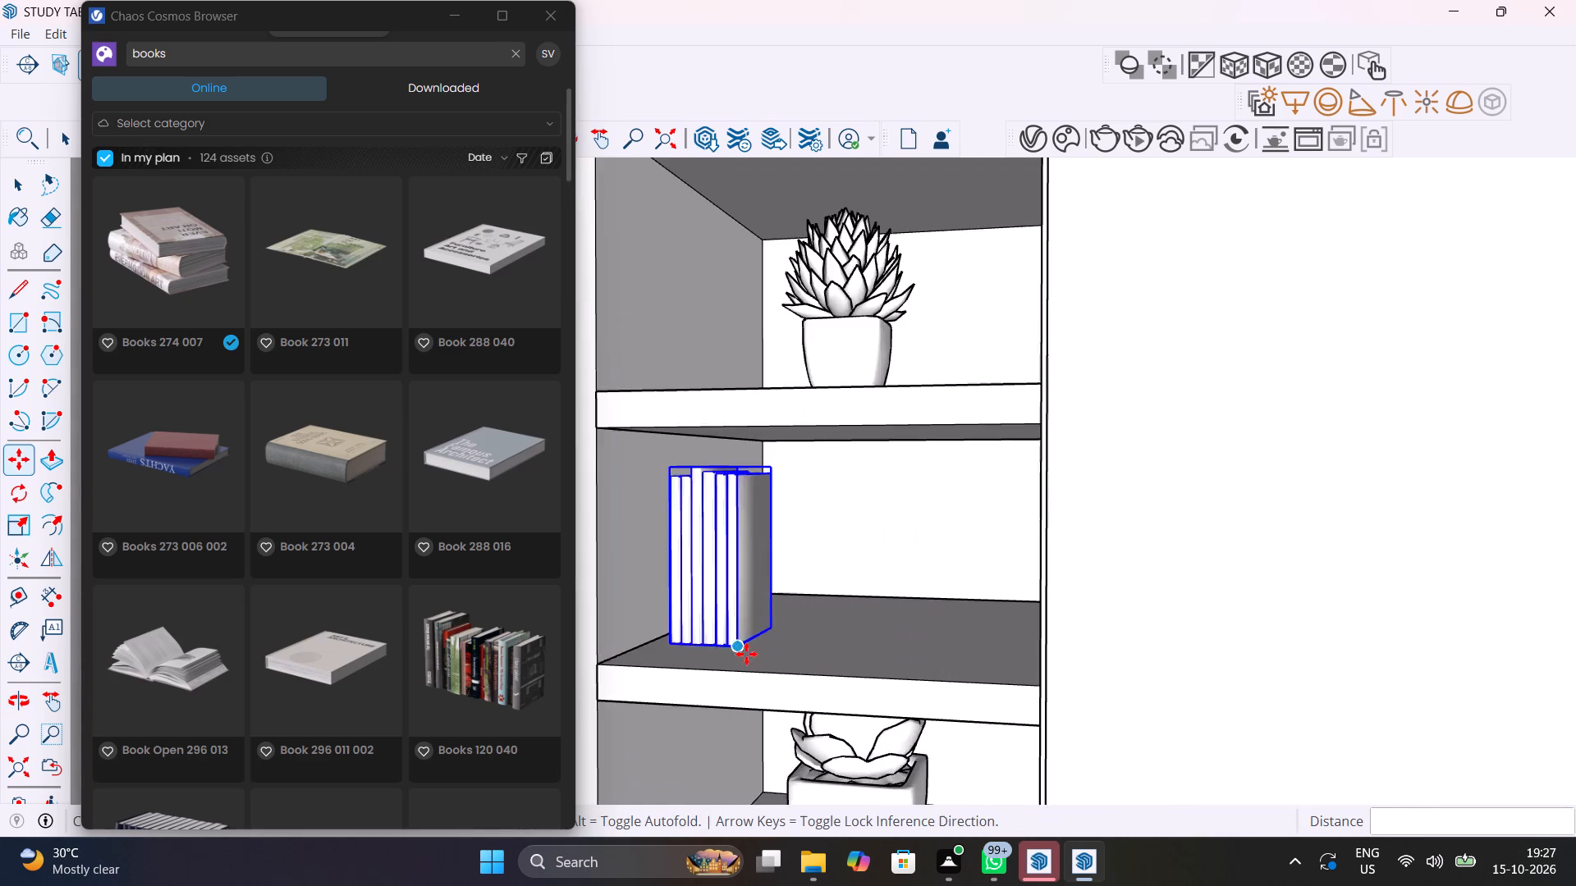
scroll(746, 654, down, 7)
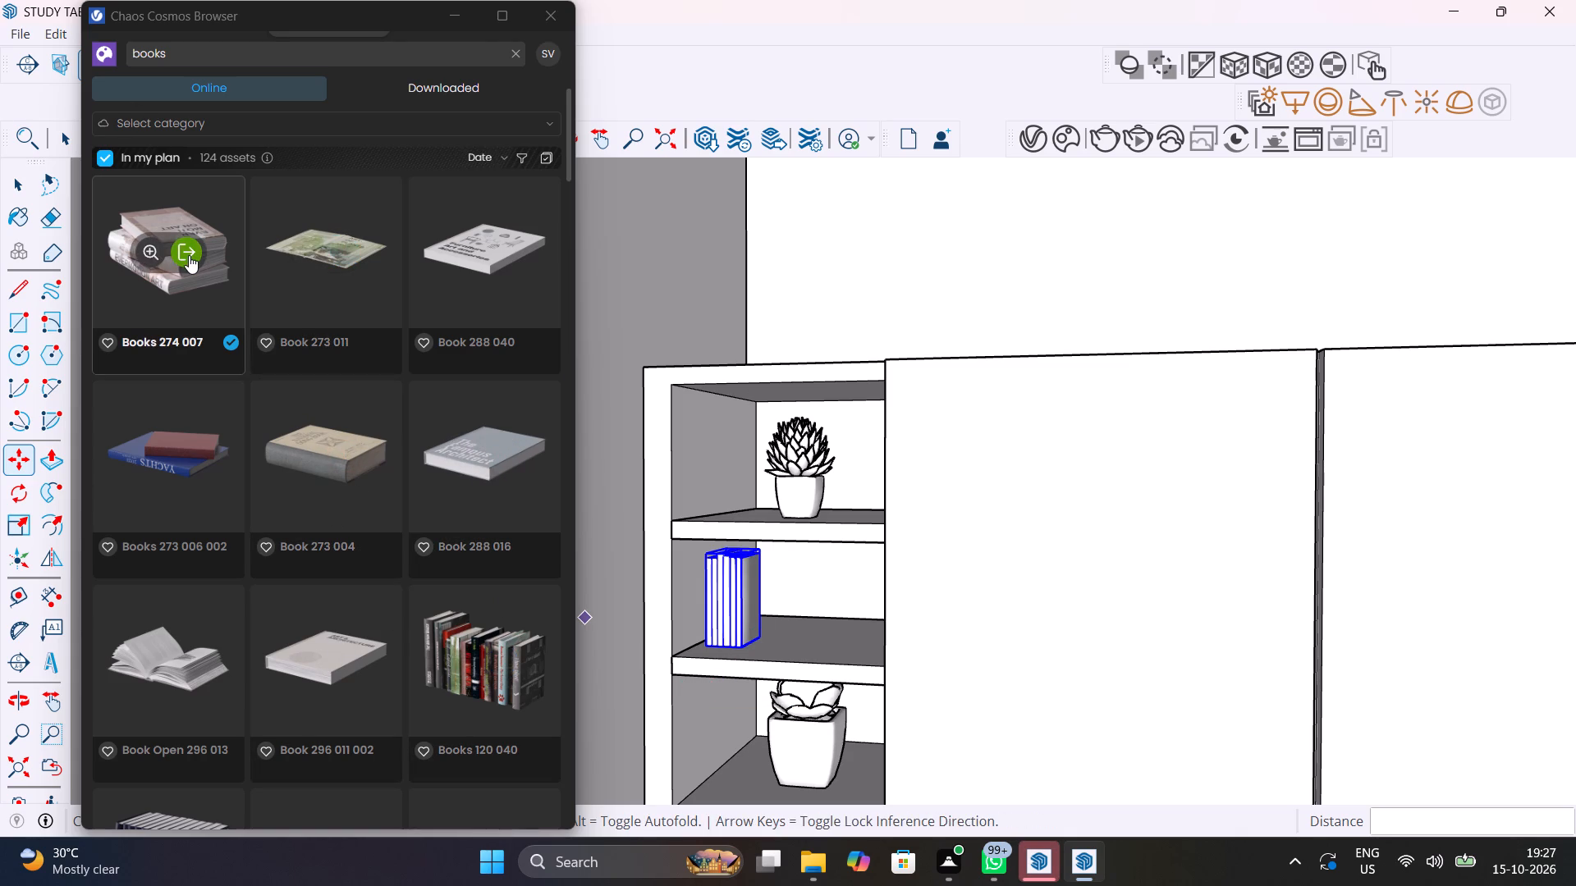
click(189, 255)
scroll(451, 393, down, 11)
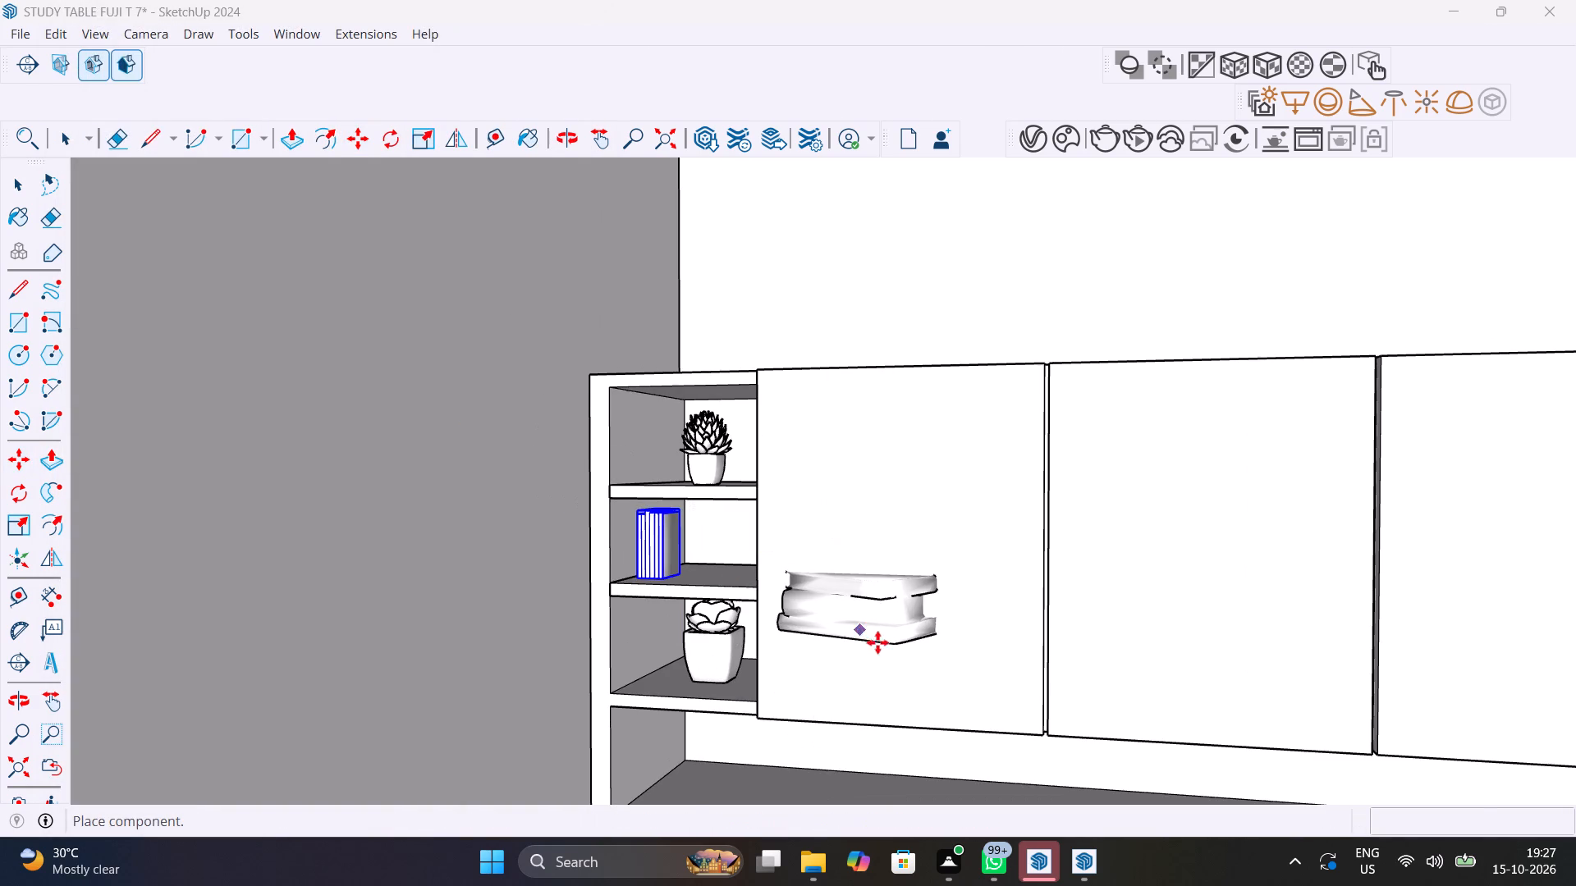
scroll(875, 642, down, 1)
middle_drag(868, 641, 533, 421)
scroll(600, 484, down, 6)
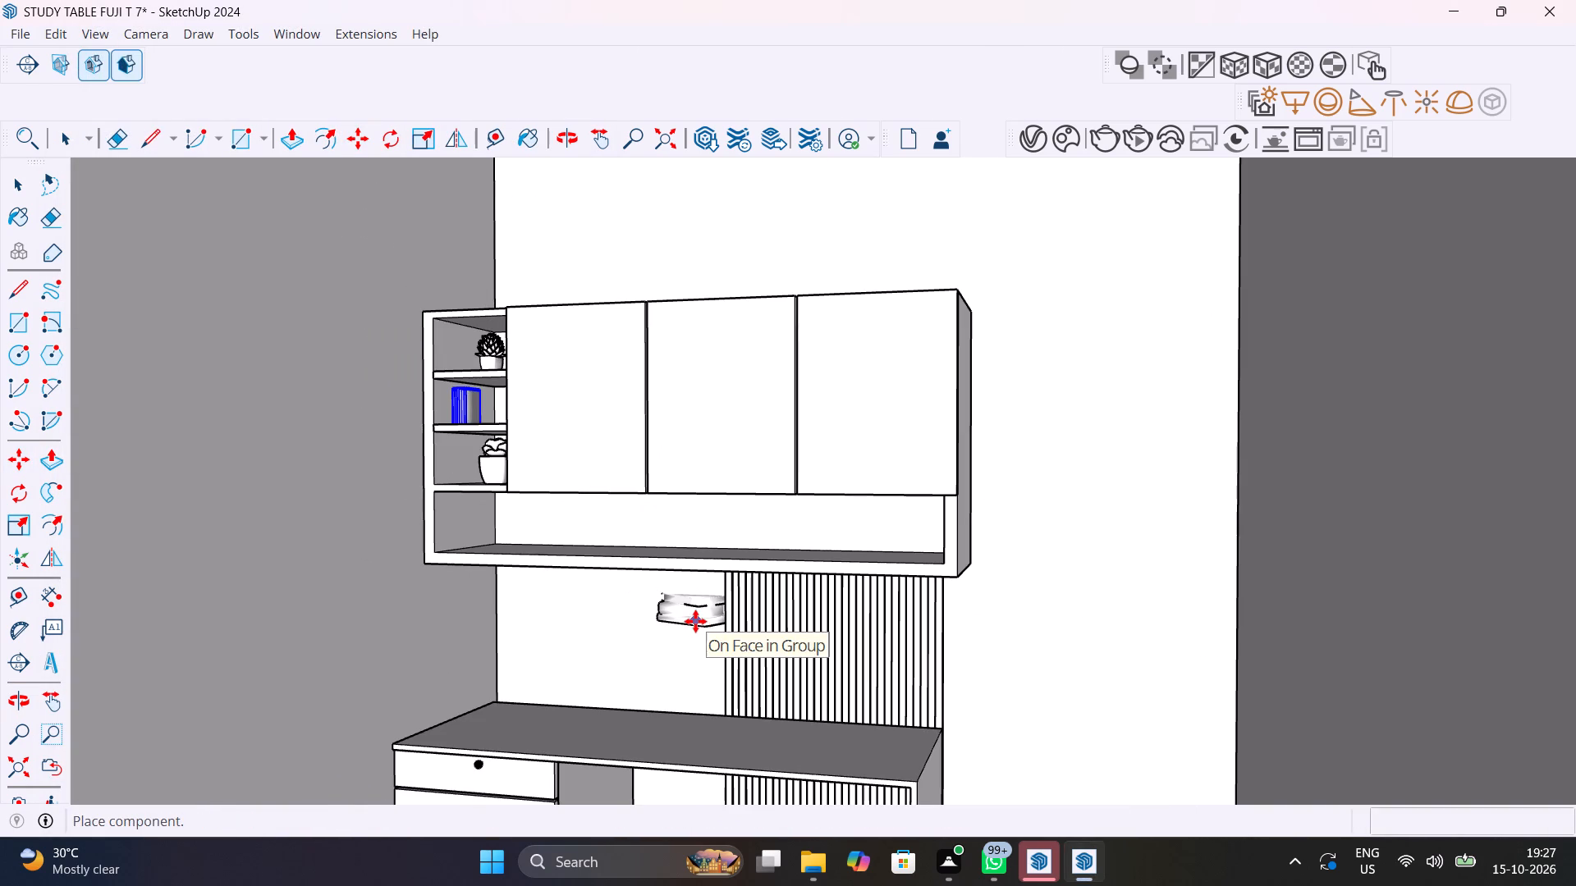
scroll(614, 549, up, 7)
middle_drag(637, 565, 648, 628)
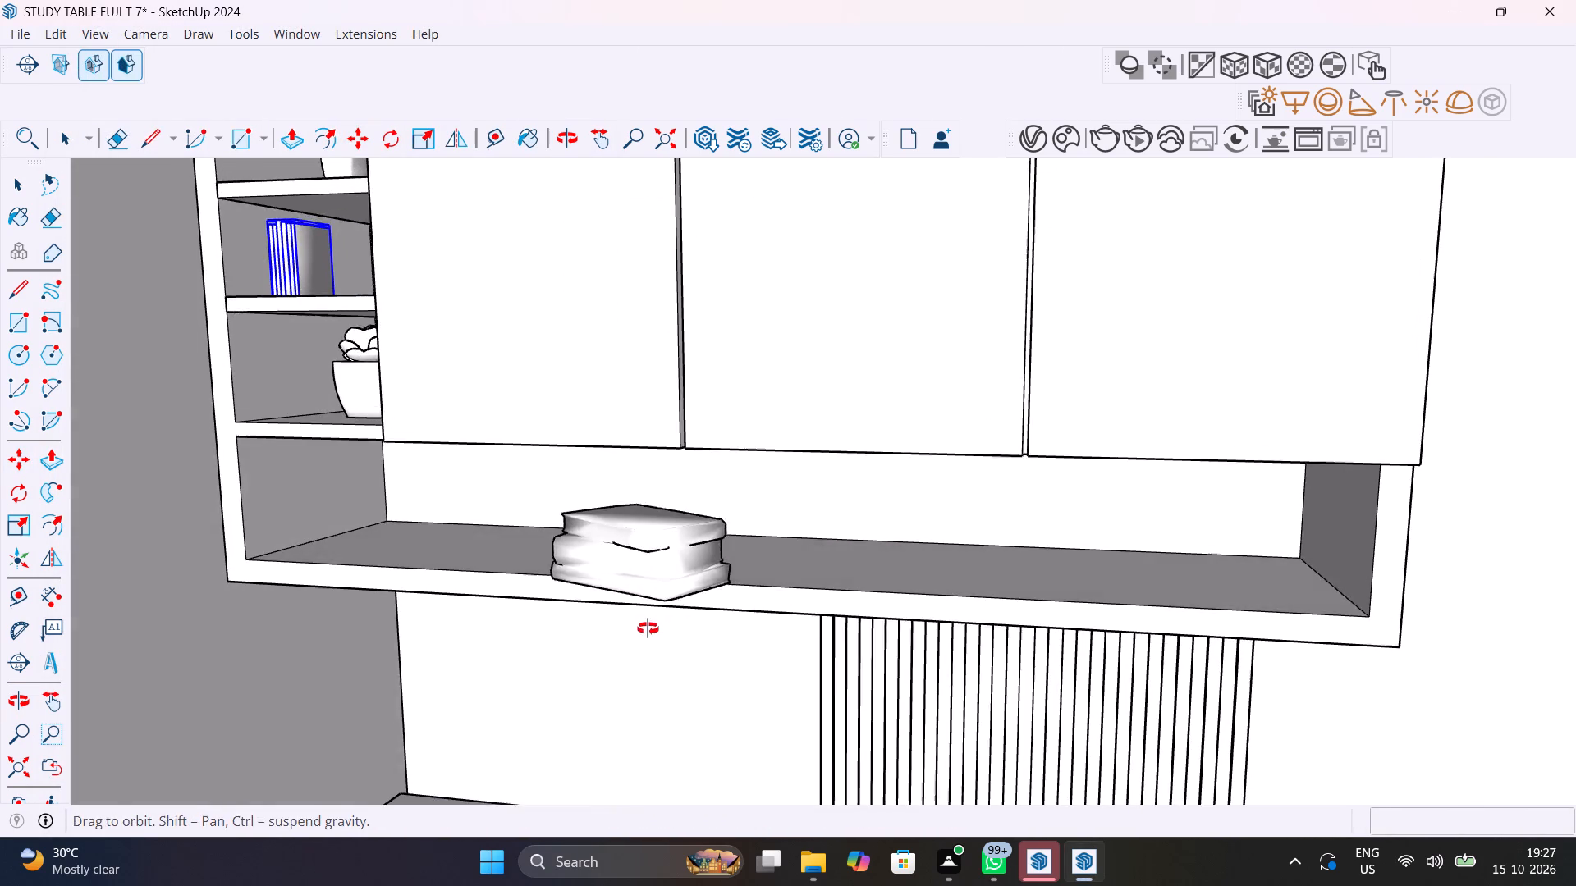
middle_drag(648, 628, 648, 637)
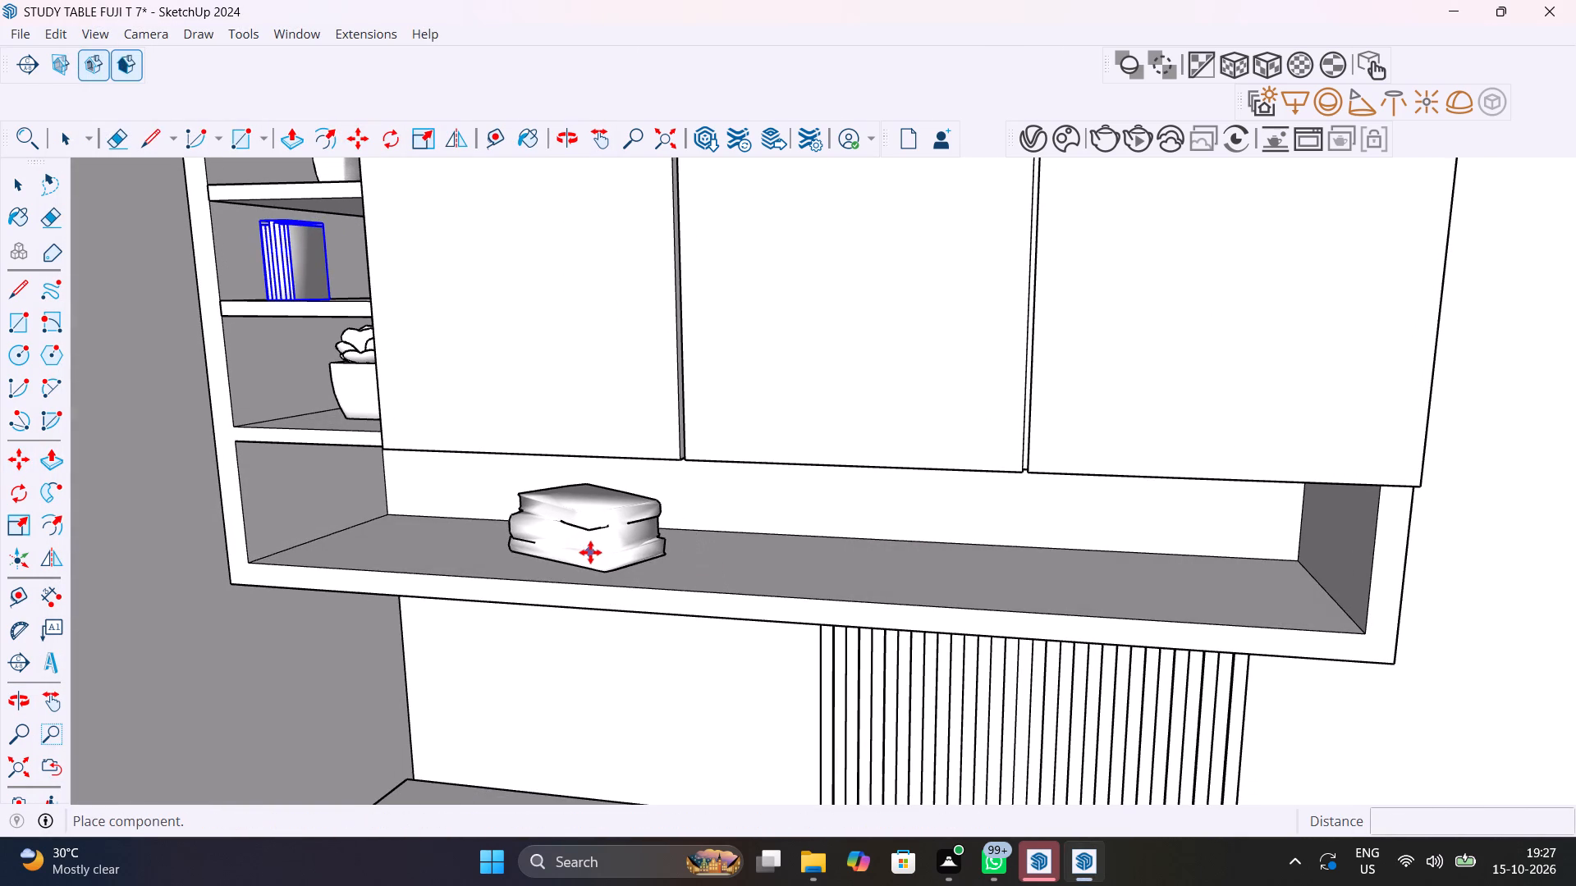
click(590, 552)
scroll(667, 614, down, 13)
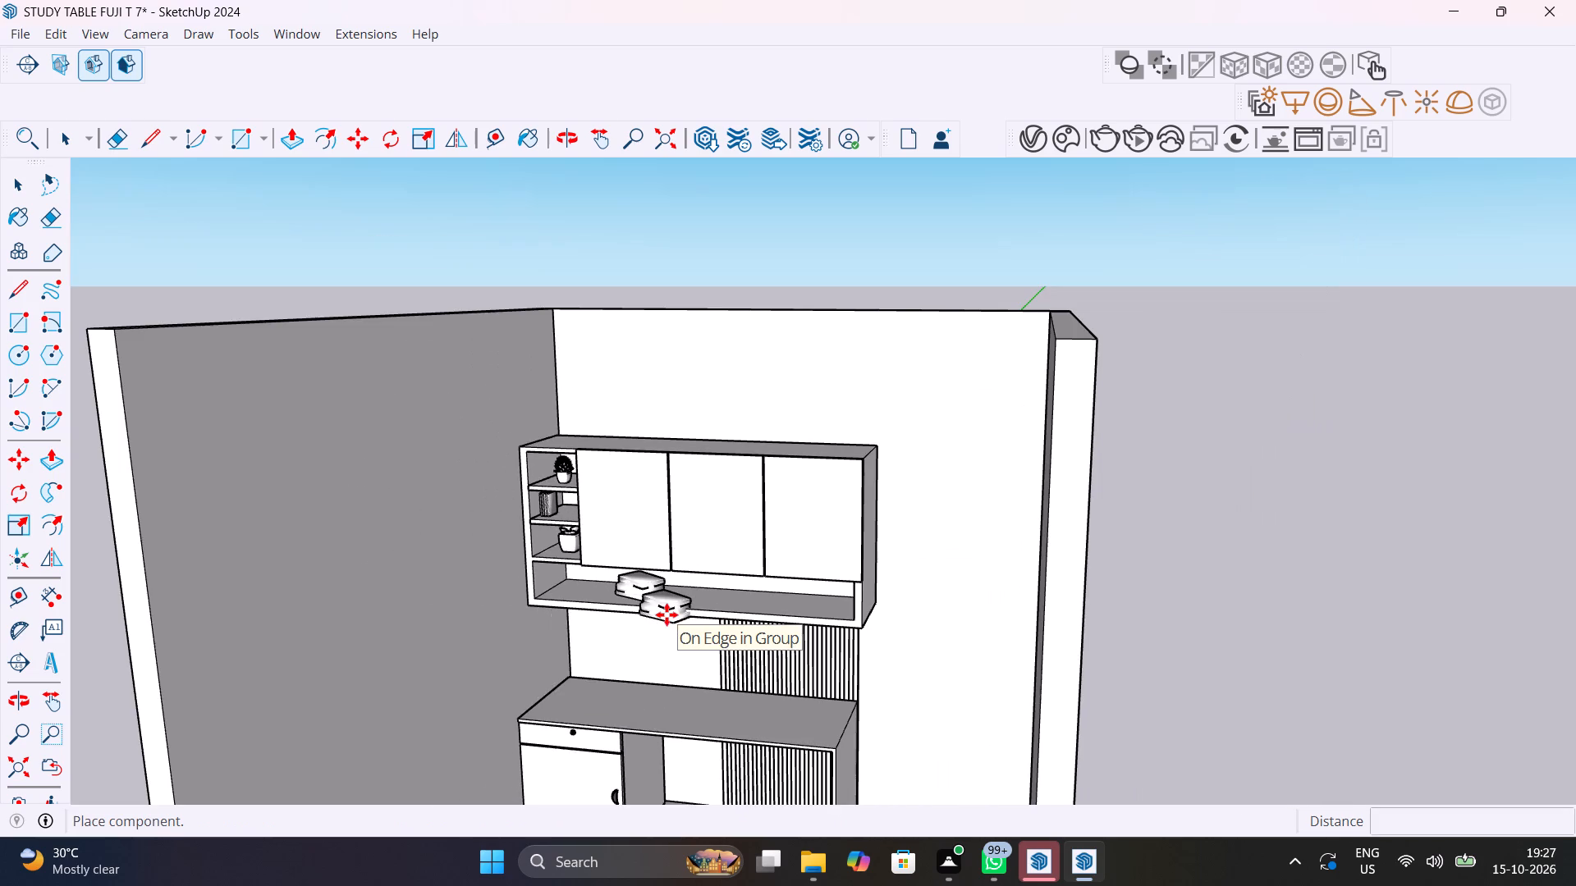
key(space)
Browse the online book assets in the Cosmos library for further decoration pieces.
scroll(485, 540, down, 5)
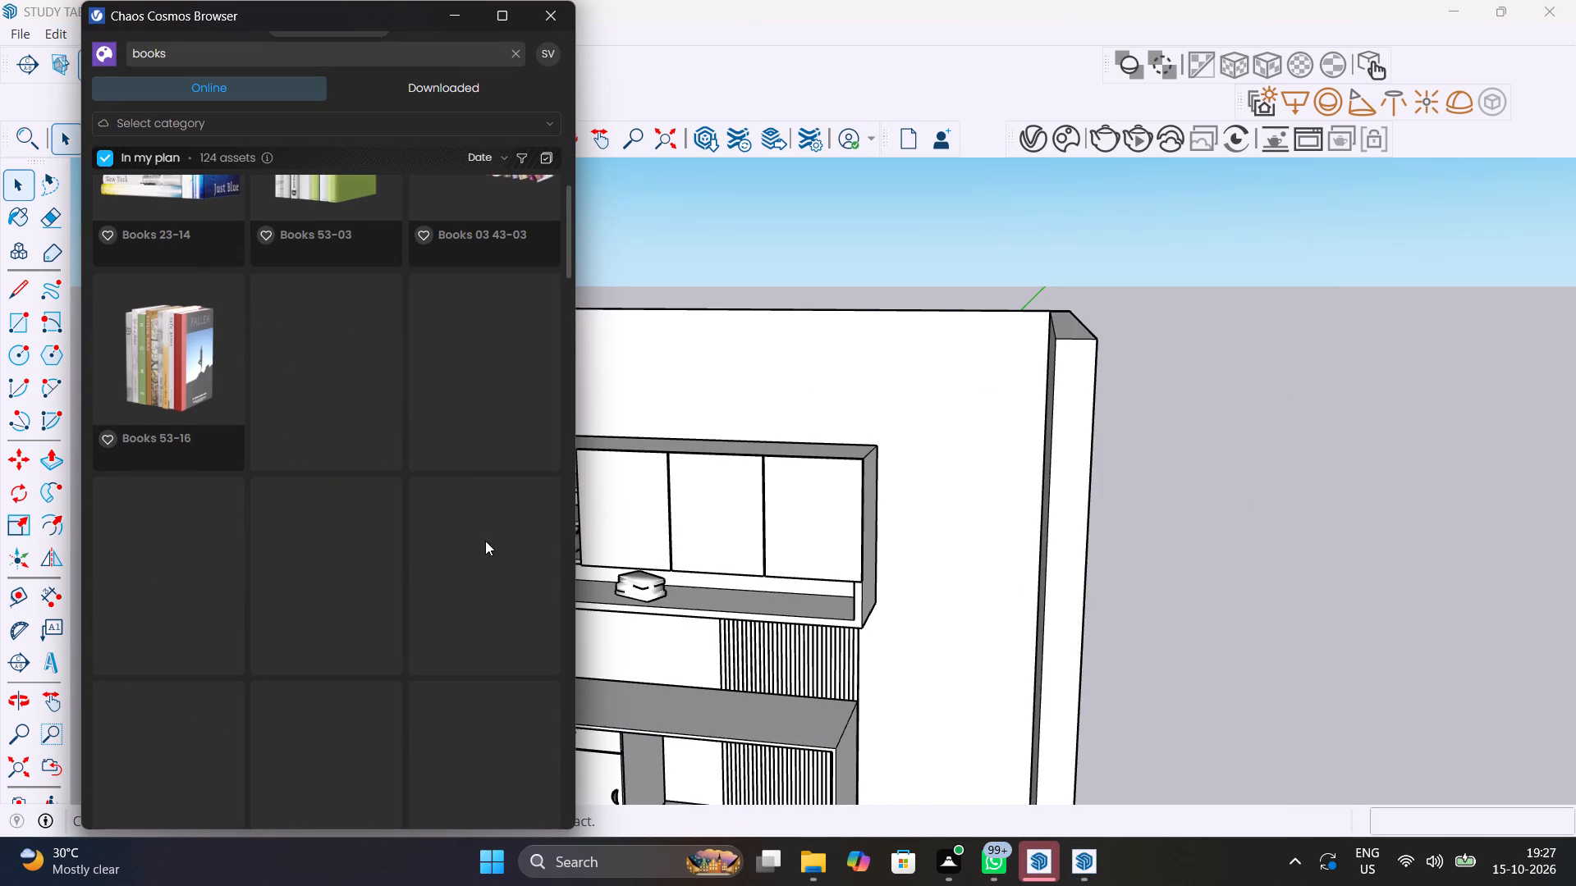
scroll(419, 437, up, 8)
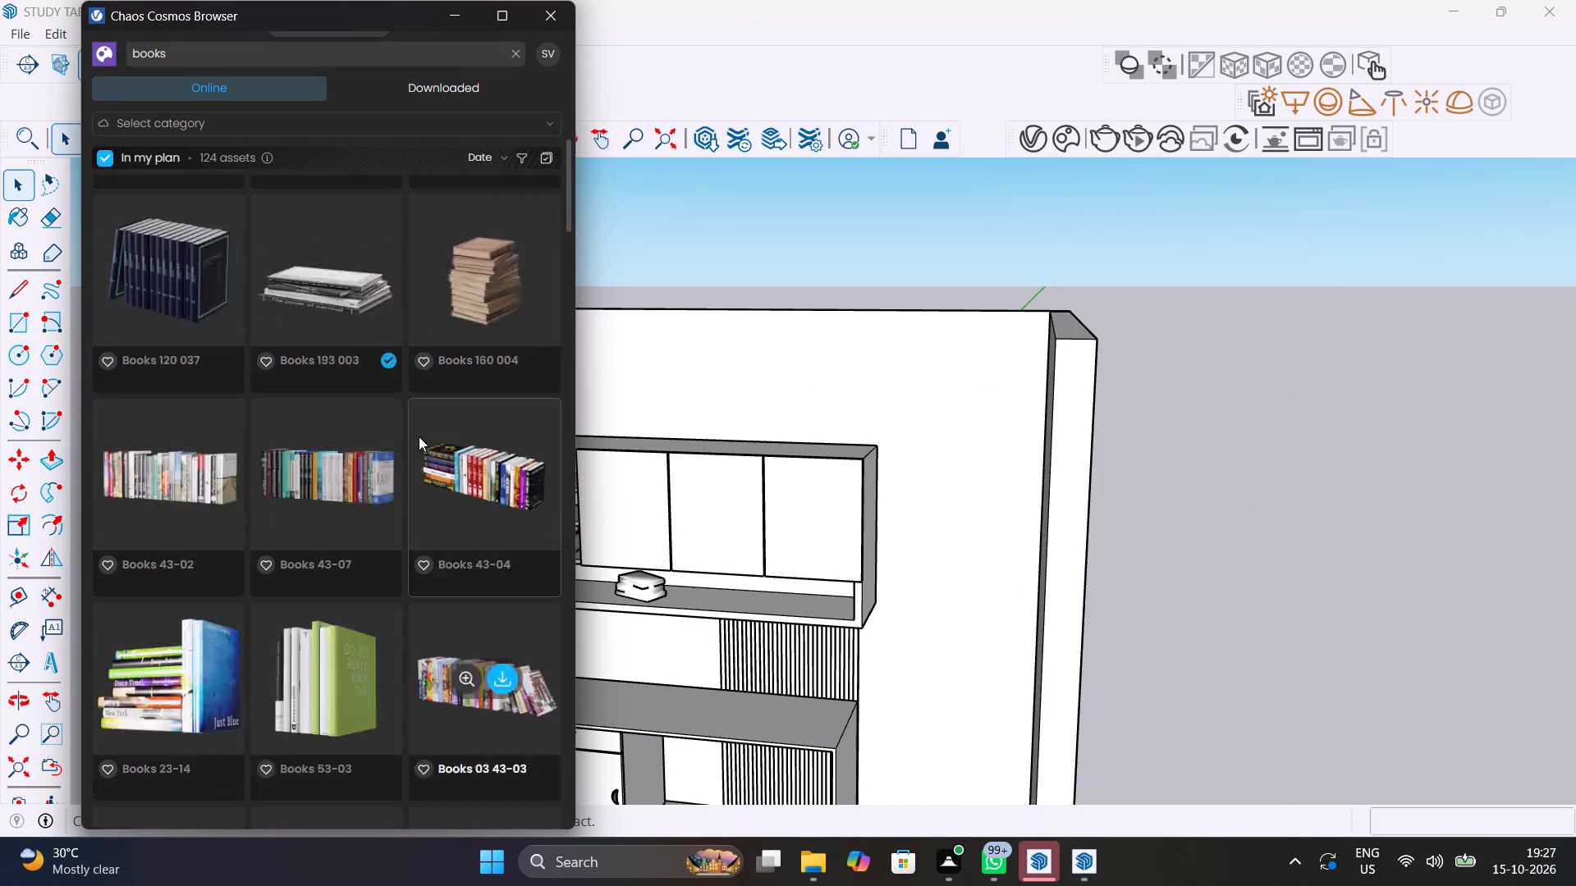
scroll(419, 436, up, 20)
scroll(419, 436, down, 5)
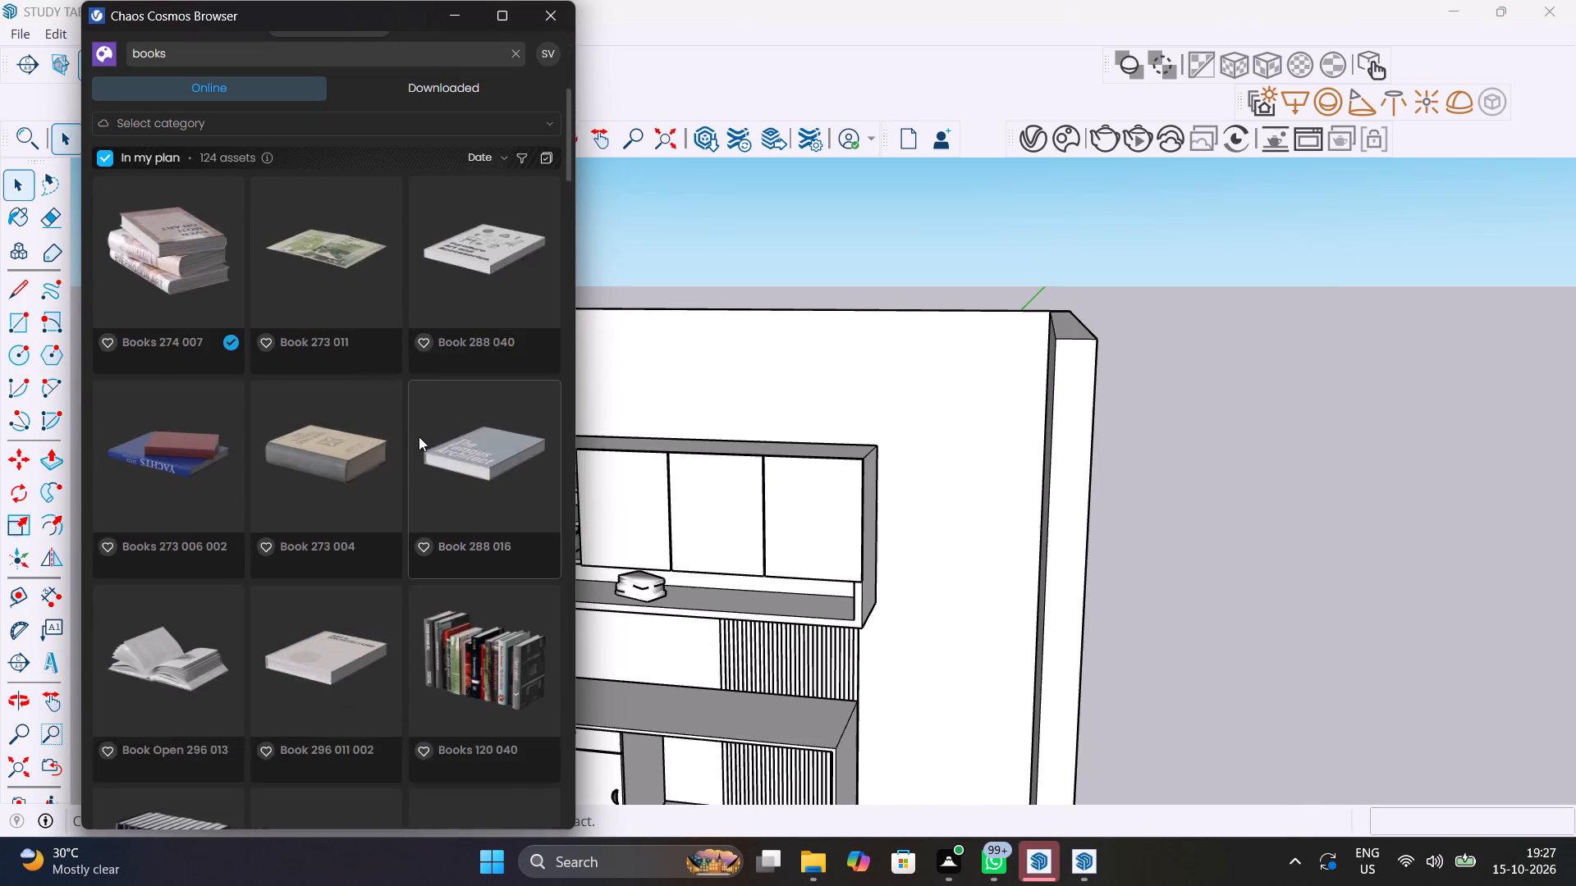
scroll(419, 436, down, 12)
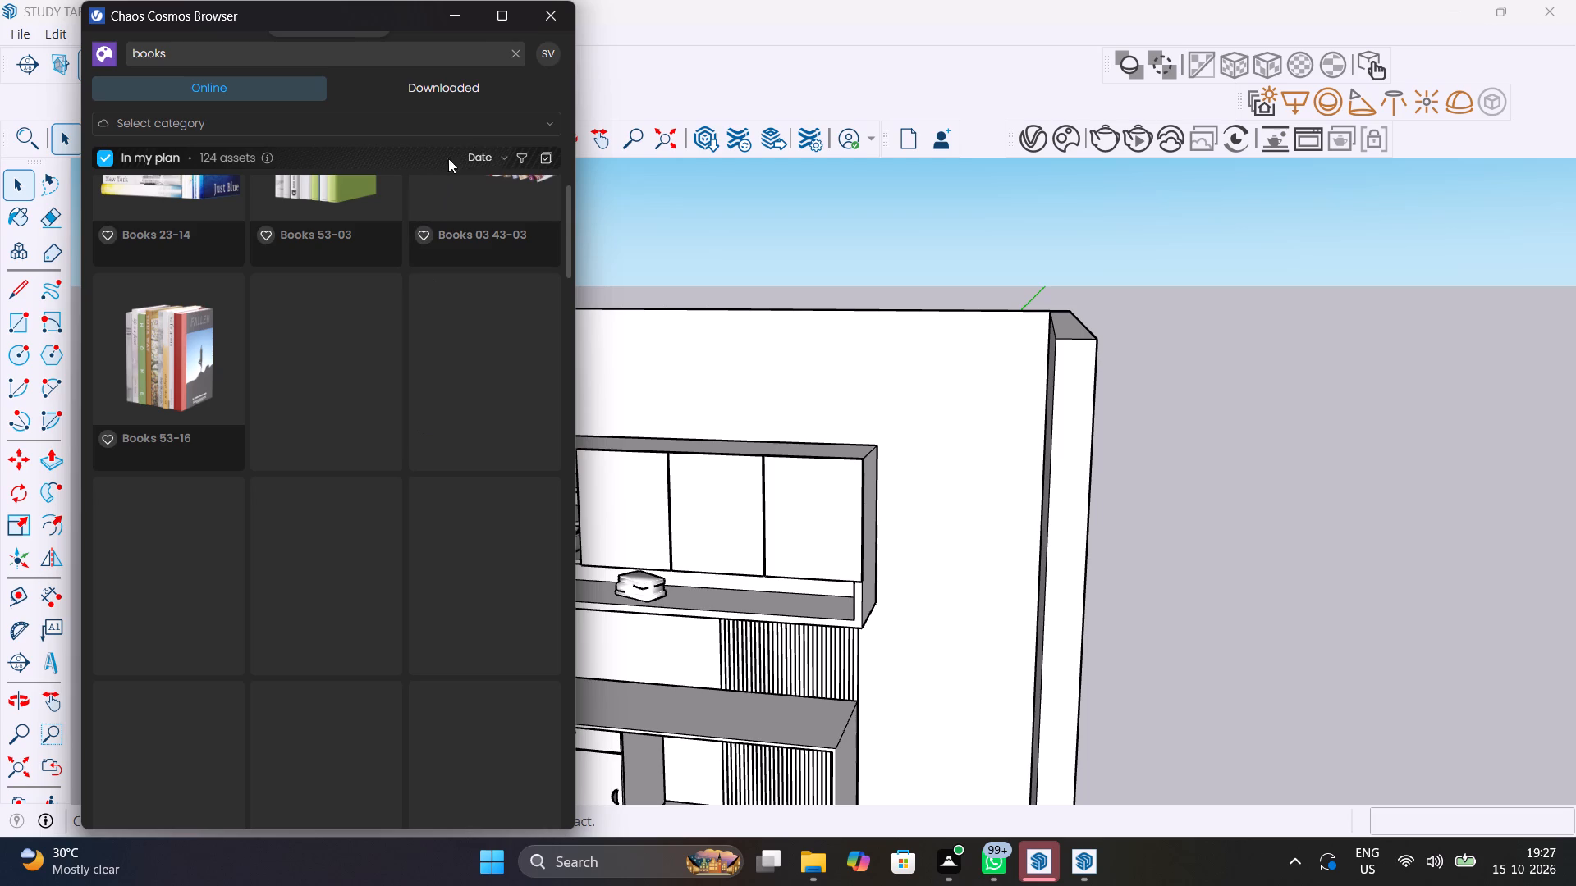
Import Books 155 025 from the downloaded assets and place the stack with the apple on the desktop before the strip panel.
click(478, 89)
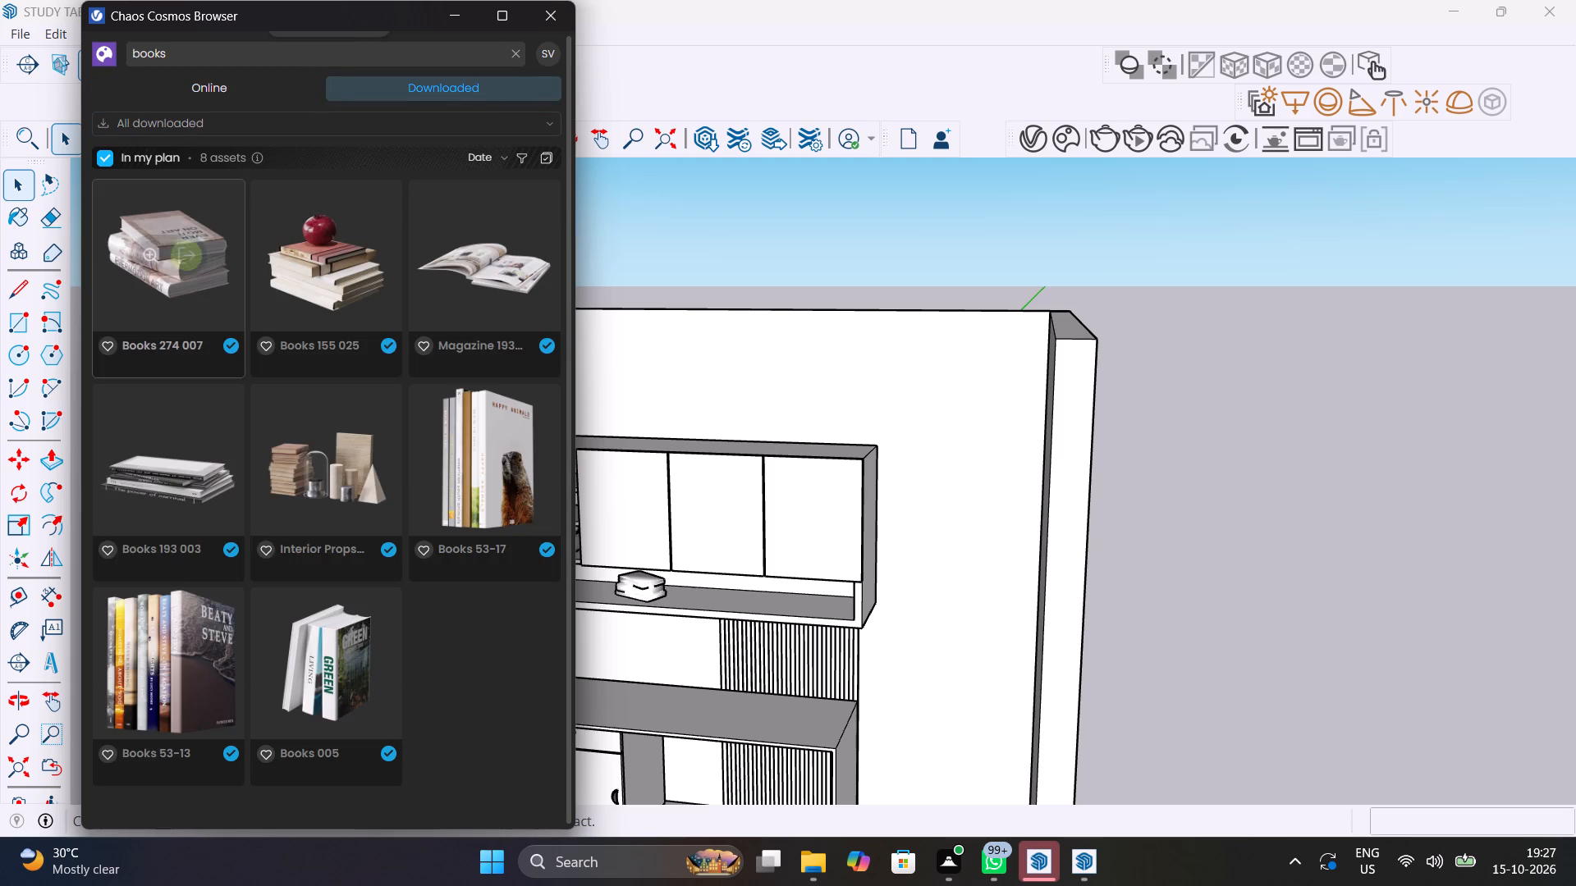
click(353, 268)
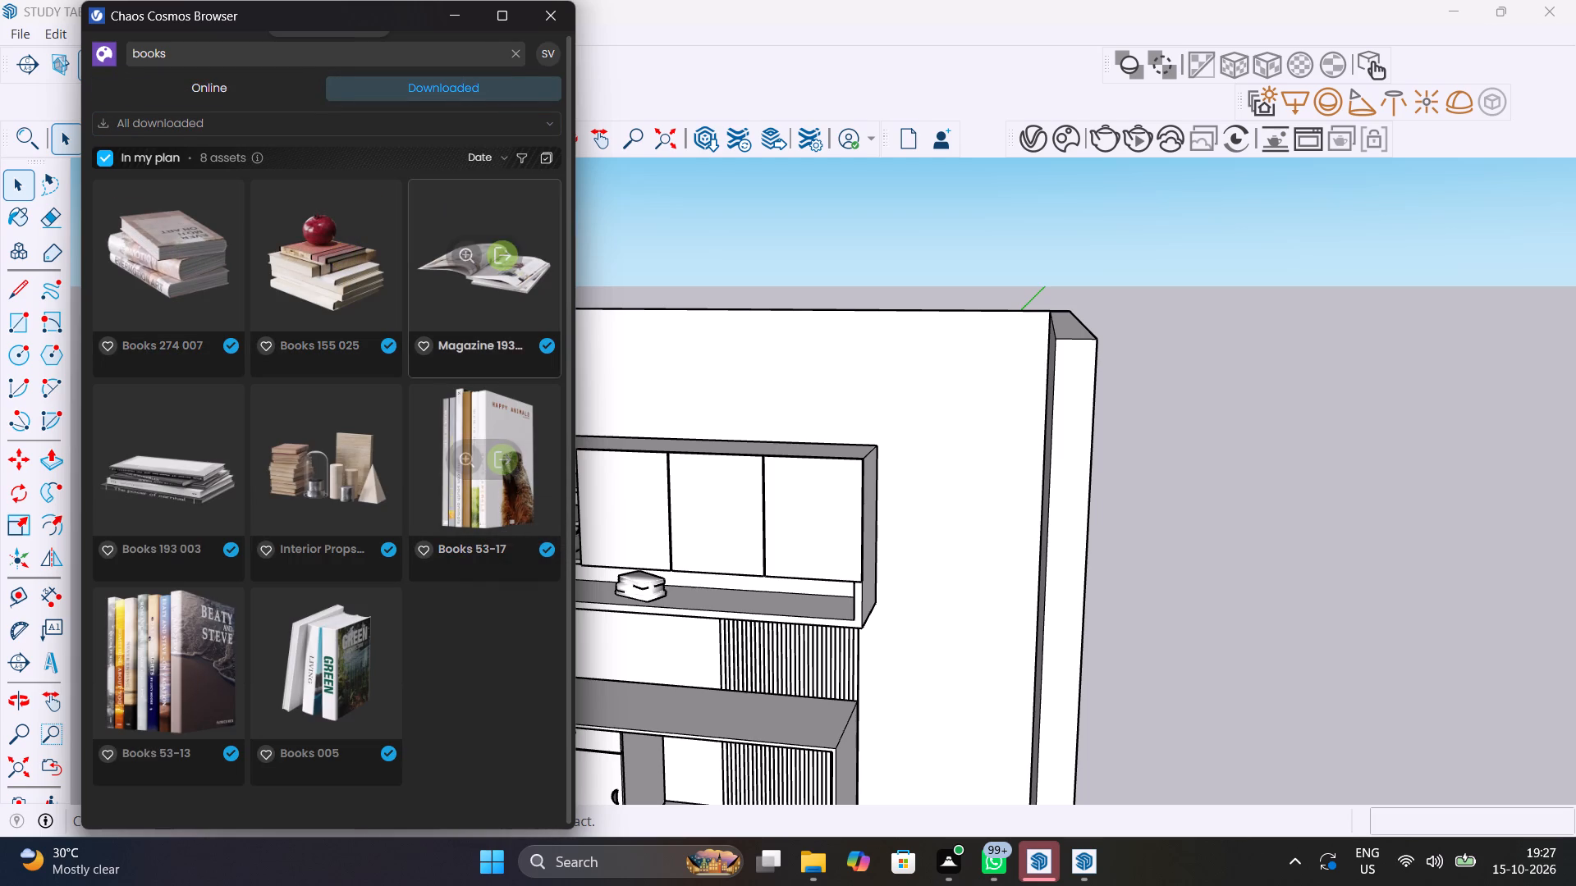
click(350, 254)
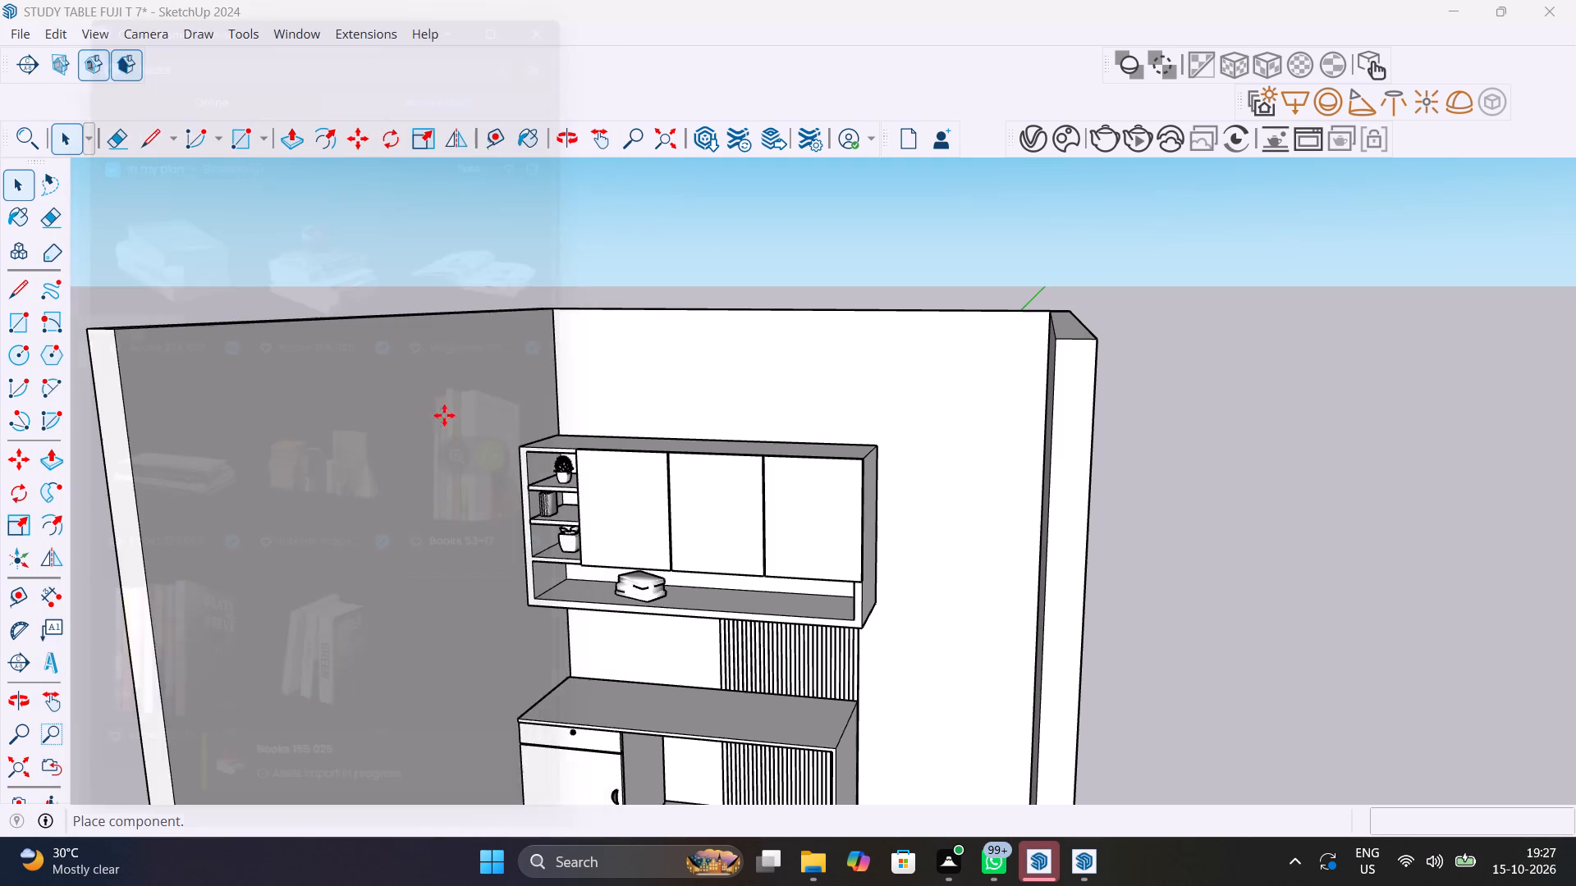
scroll(557, 558, down, 3)
scroll(715, 689, up, 5)
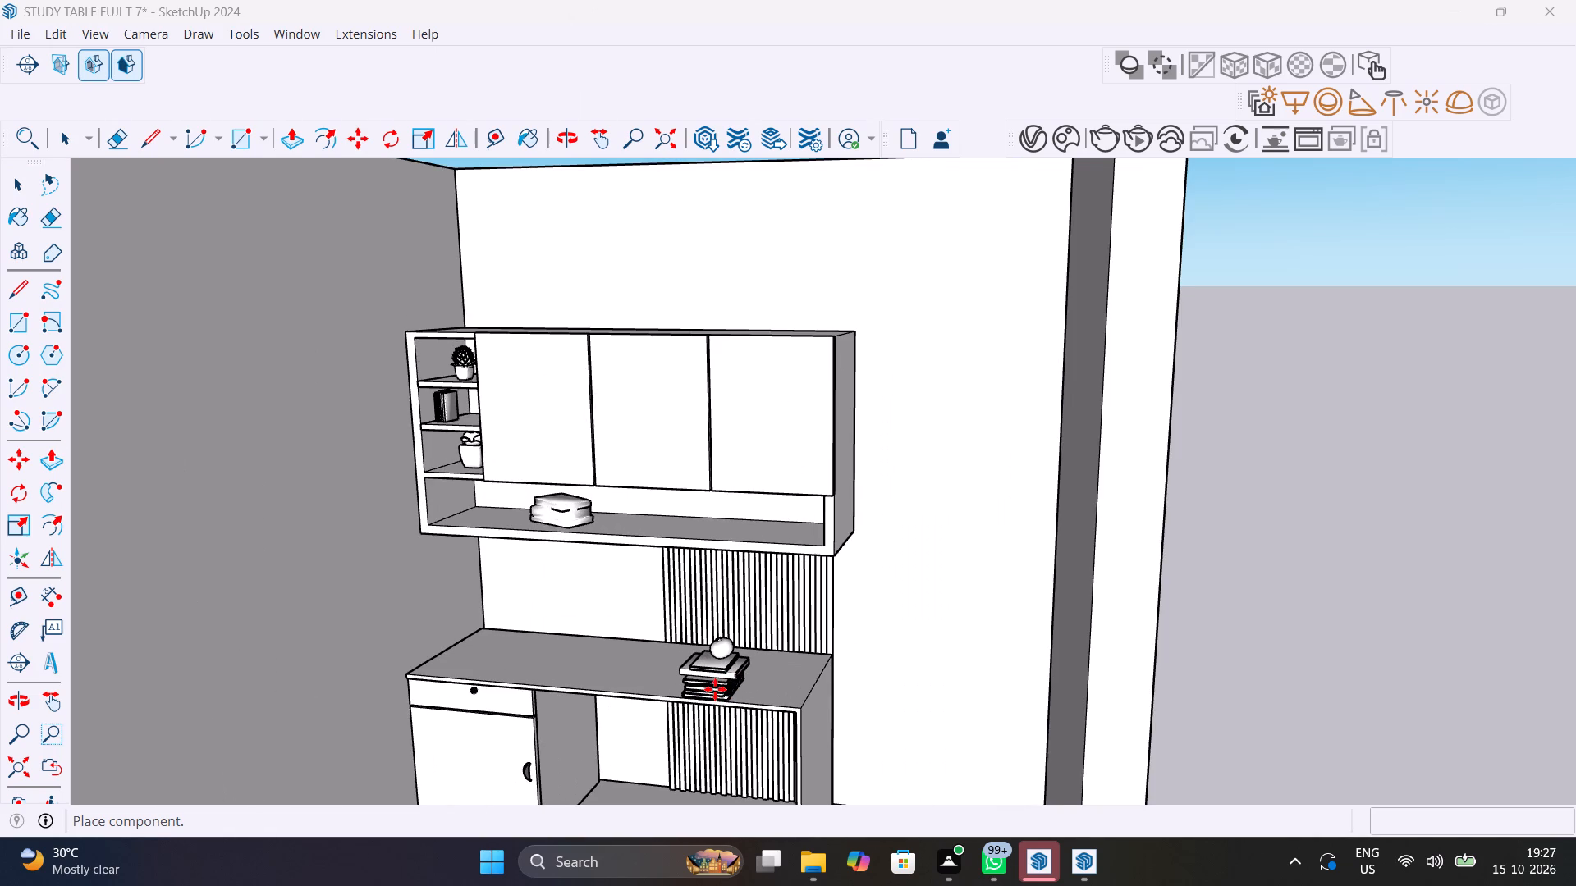
scroll(715, 689, up, 5)
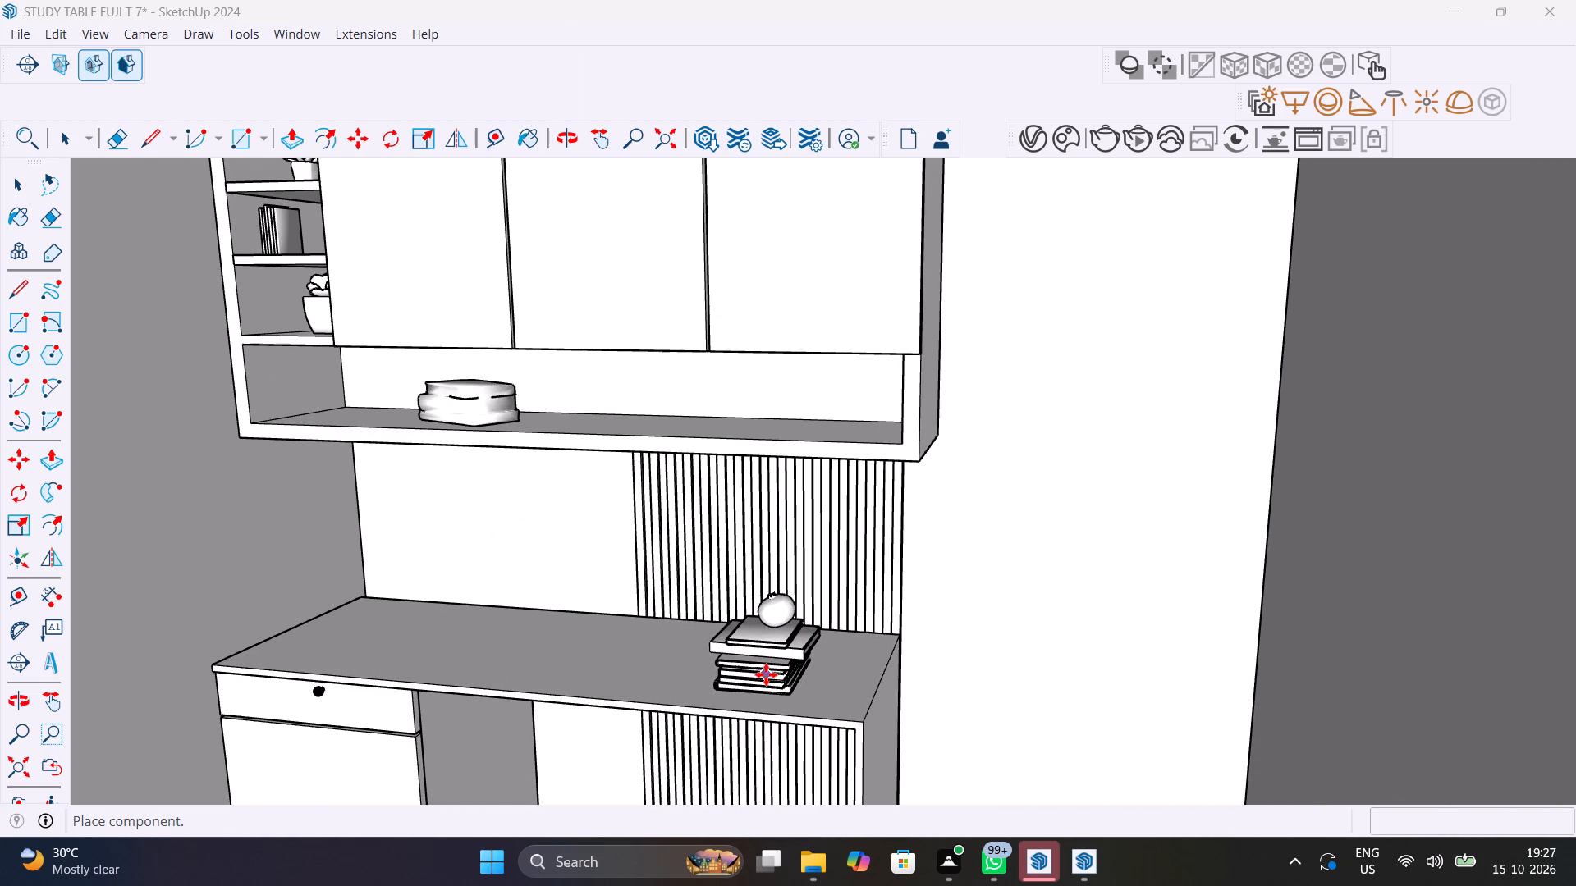
click(760, 673)
key(Escape)
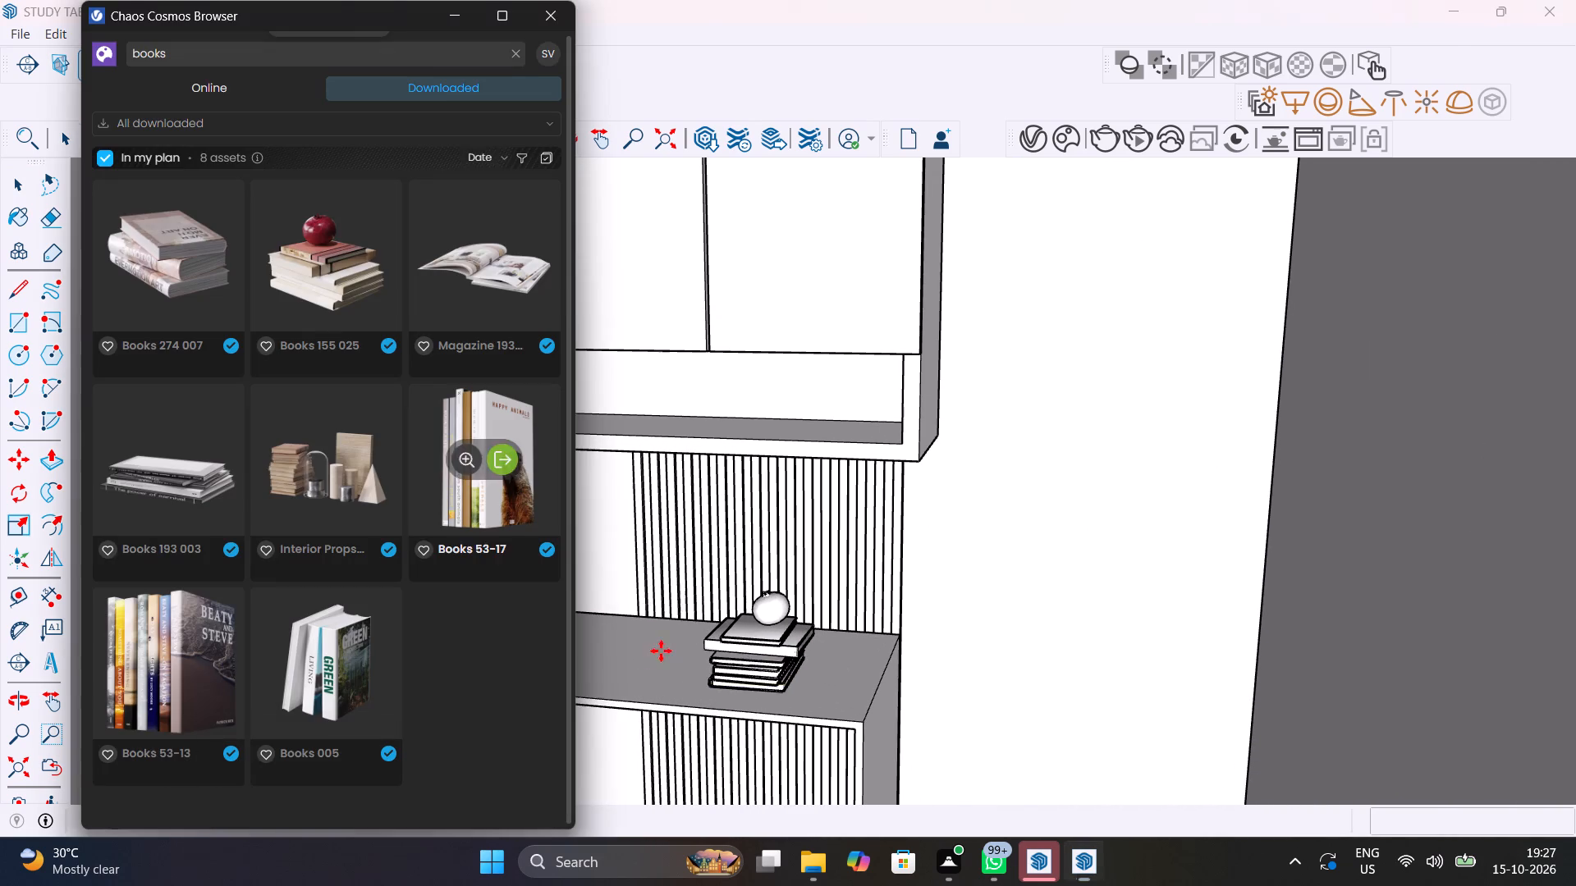
Import the downloaded open magazine, Magazine 193, and place it on the desktop beside the apple-topped book stack.
scroll(653, 647, down, 5)
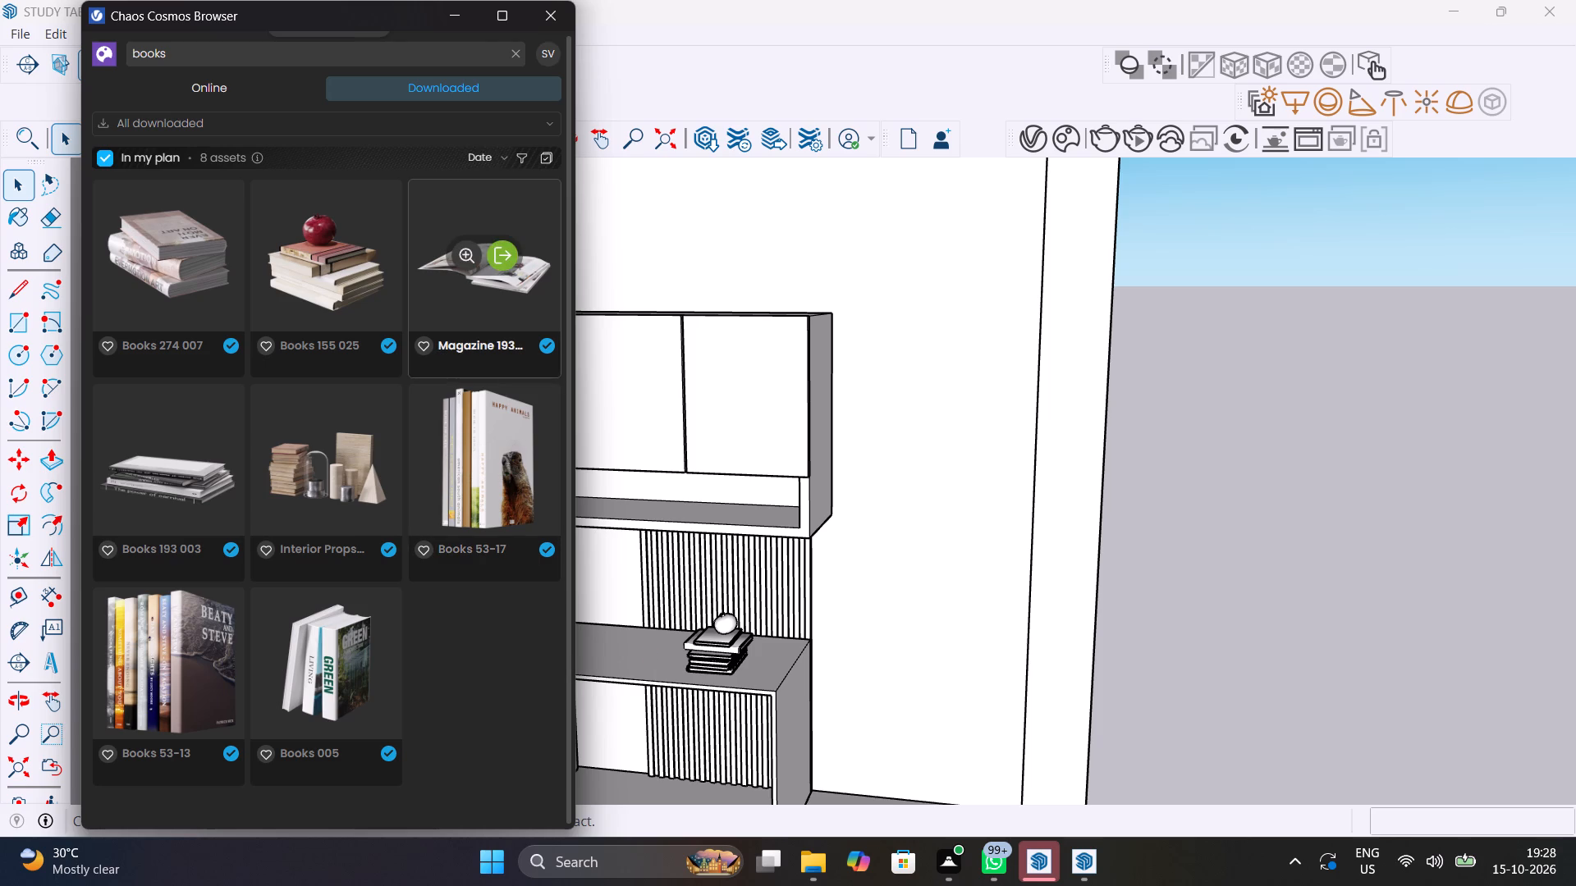
click(499, 263)
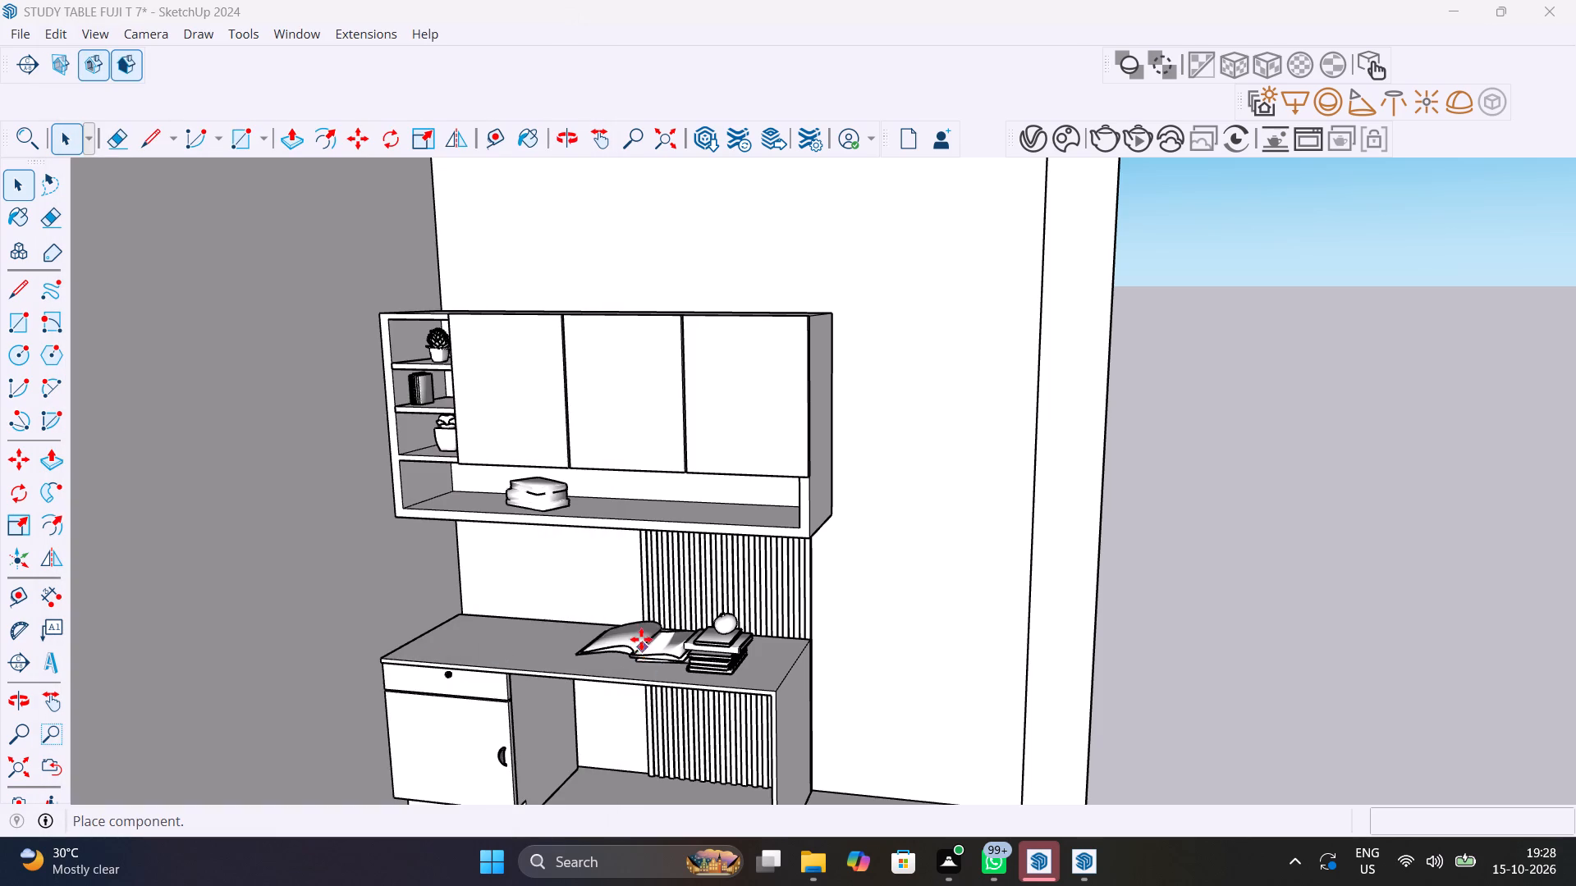
scroll(630, 647, up, 7)
middle_drag(603, 664, 731, 744)
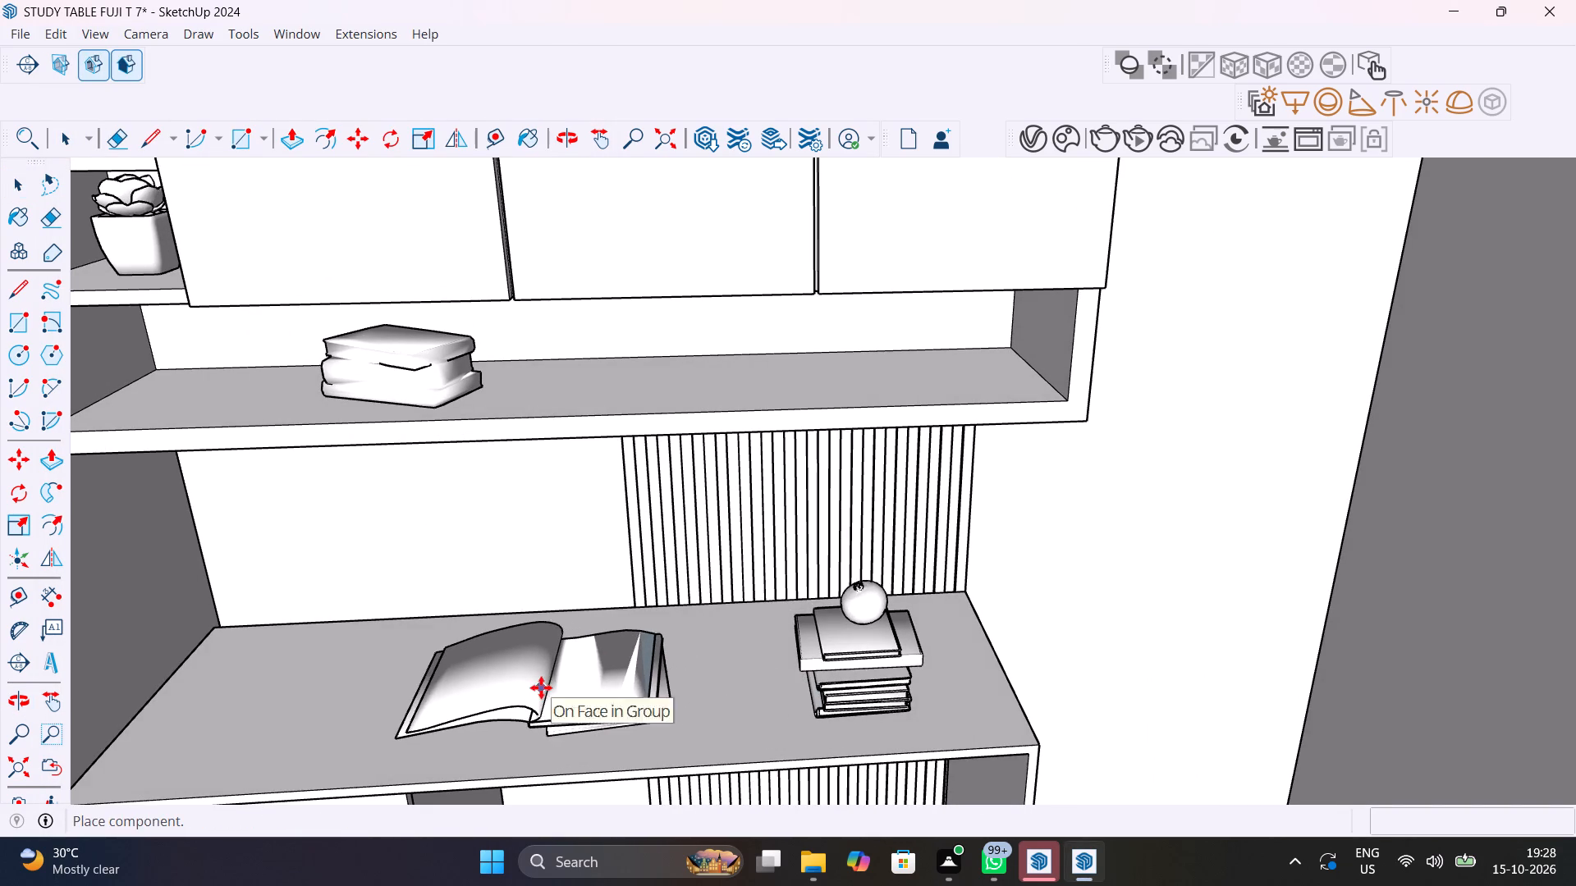
click(544, 693)
scroll(598, 710, down, 7)
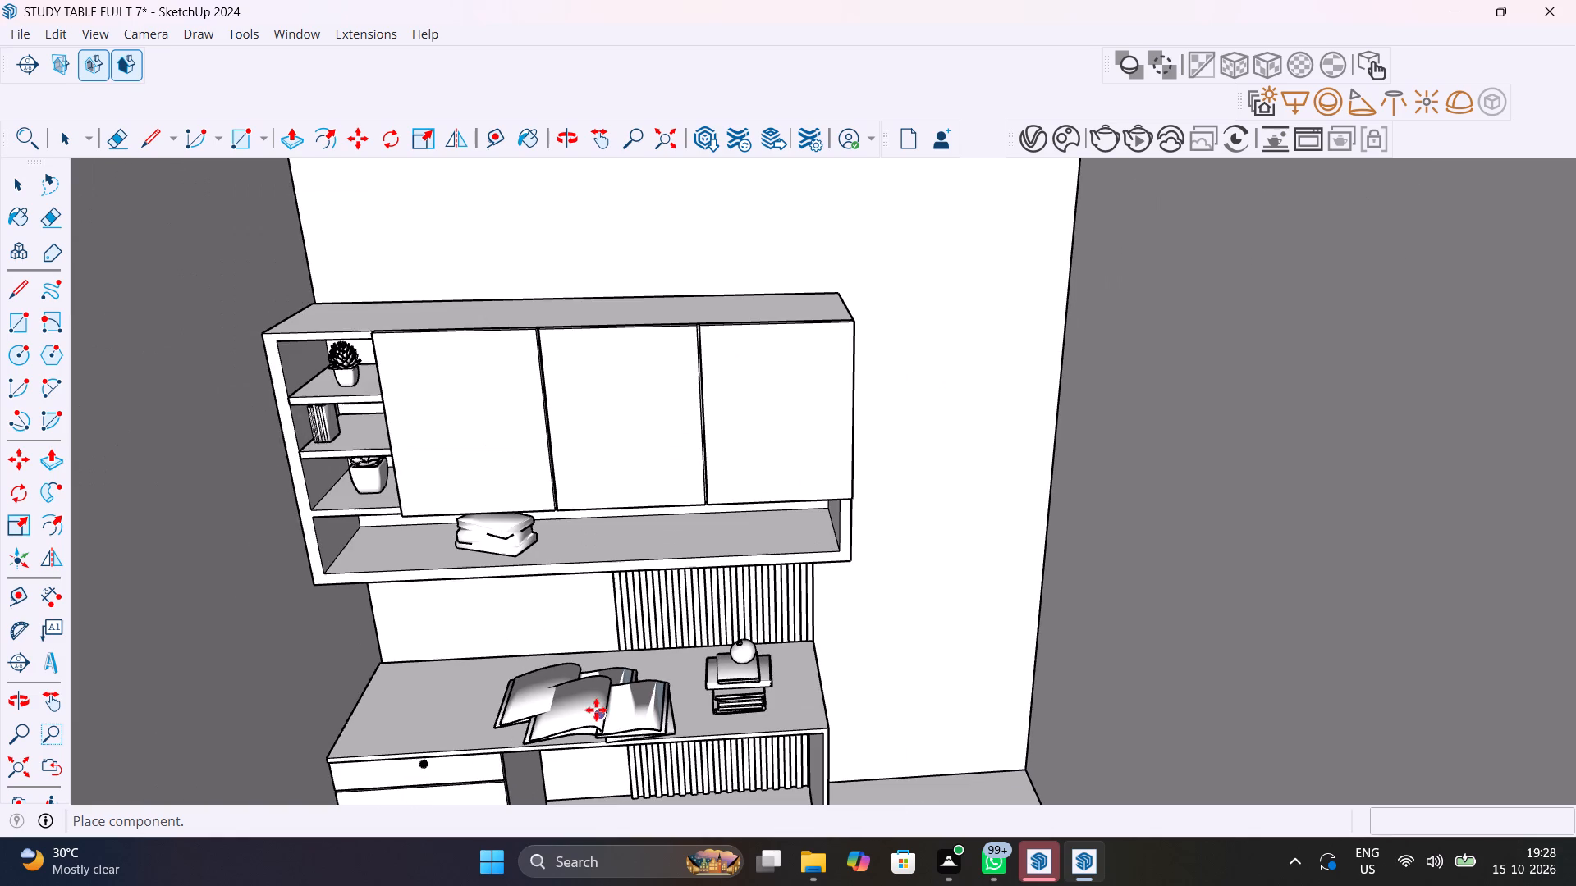
key(Escape)
Search the Cosmos library for pens among both the downloaded and the online assets.
scroll(578, 696, down, 7)
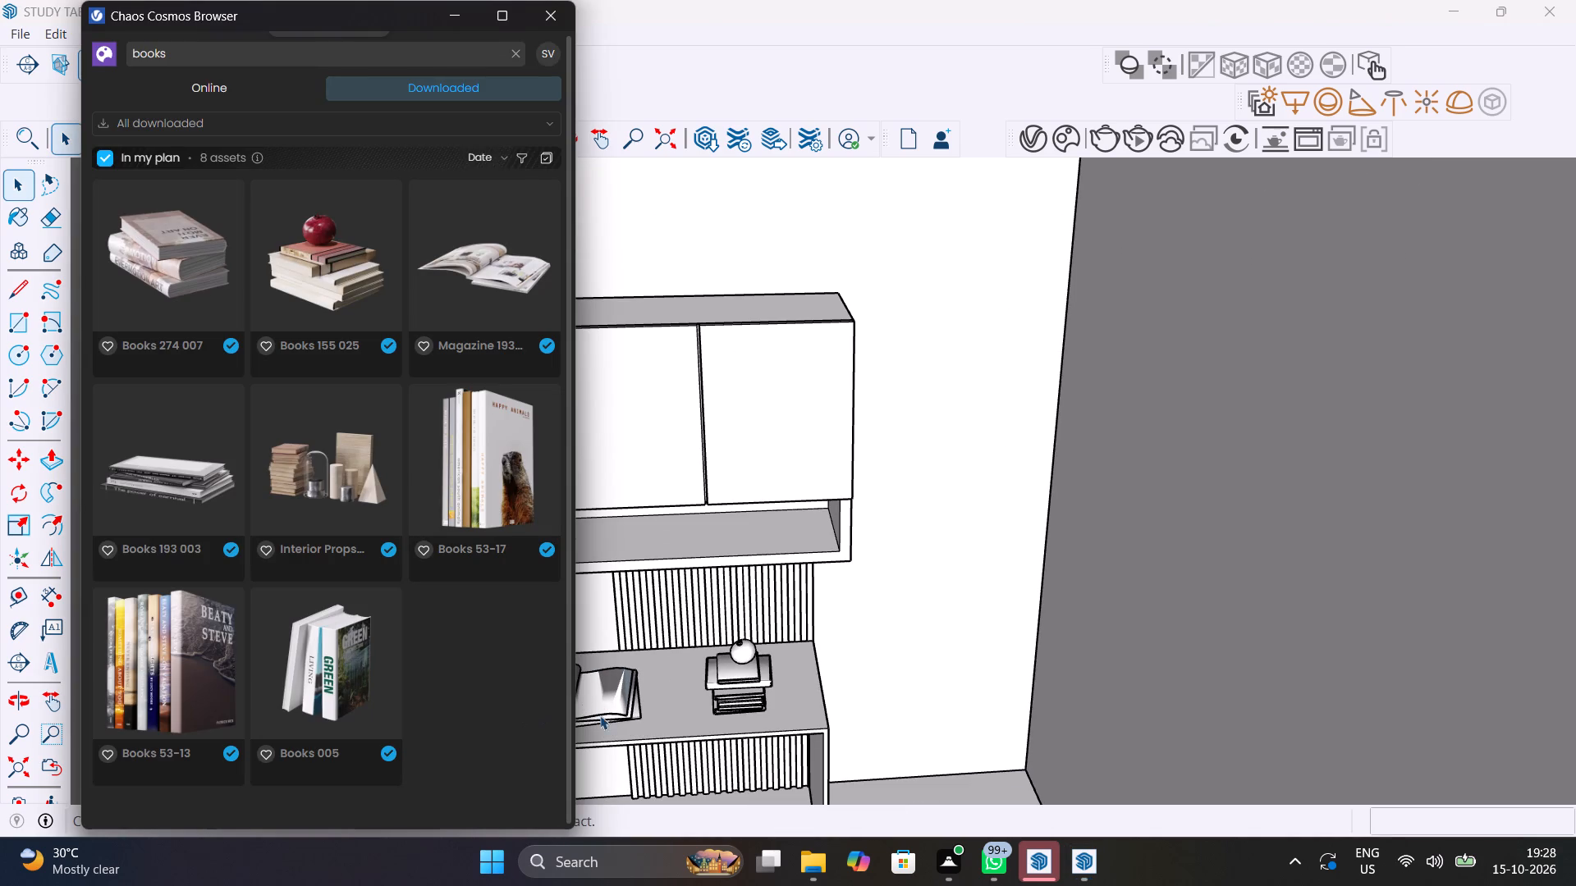
scroll(420, 635, up, 14)
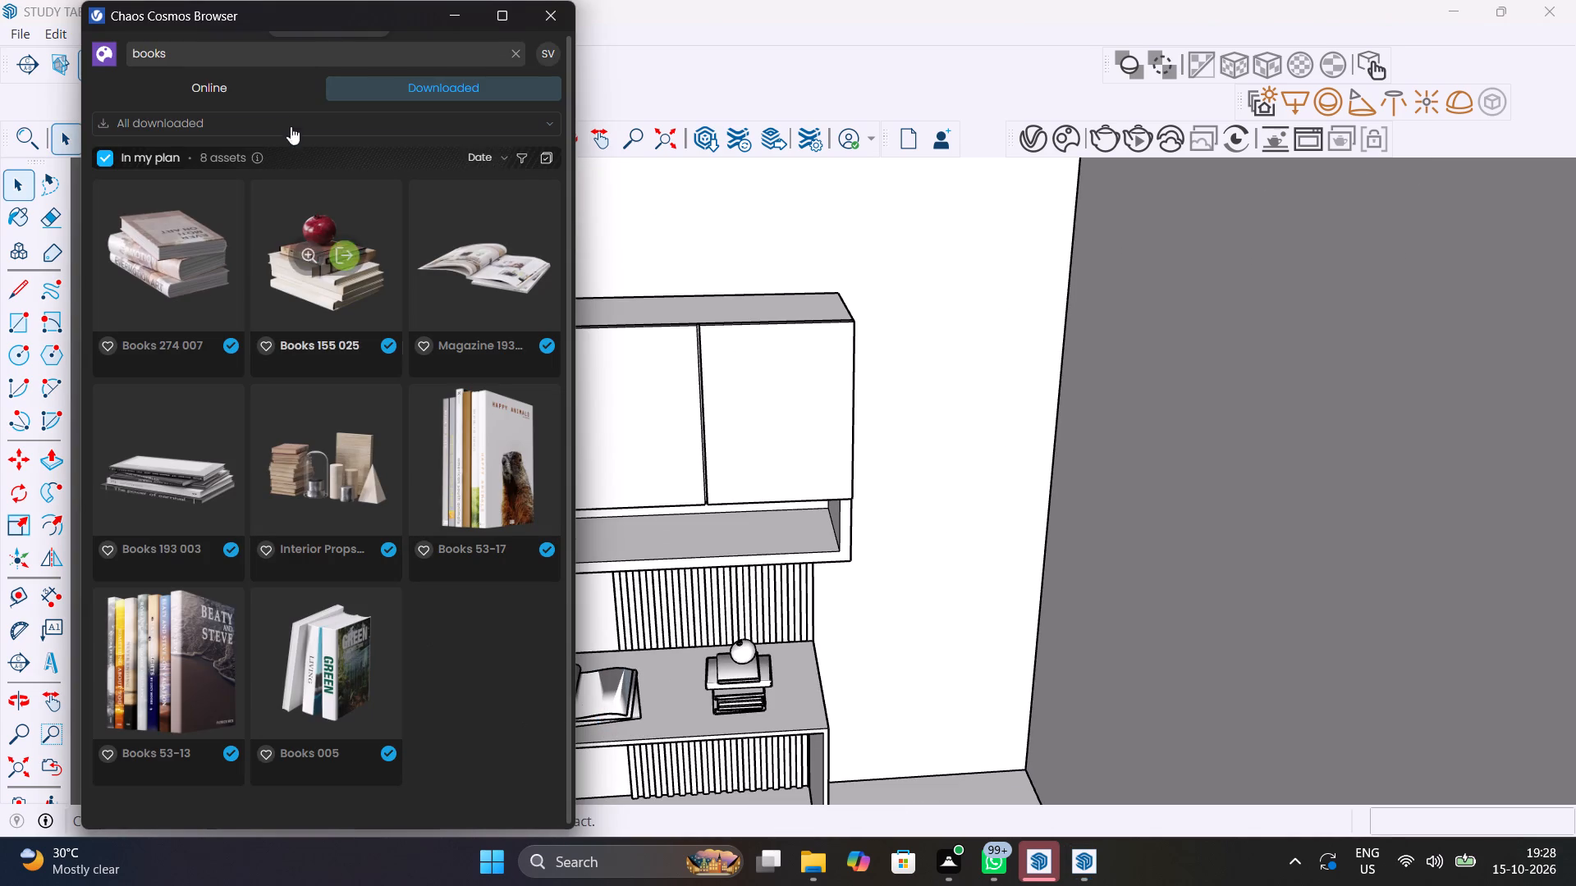
click(324, 53)
key(BackSpace)
key(BackSpace)
key(BackSpace)
key(BackSpace)
key(BackSpace)
key(BackSpace)
key(BackSpace)
key(BackSpace)
key(BackSpace)
key(BackSpace)
key(BackSpace)
key(BackSpace)
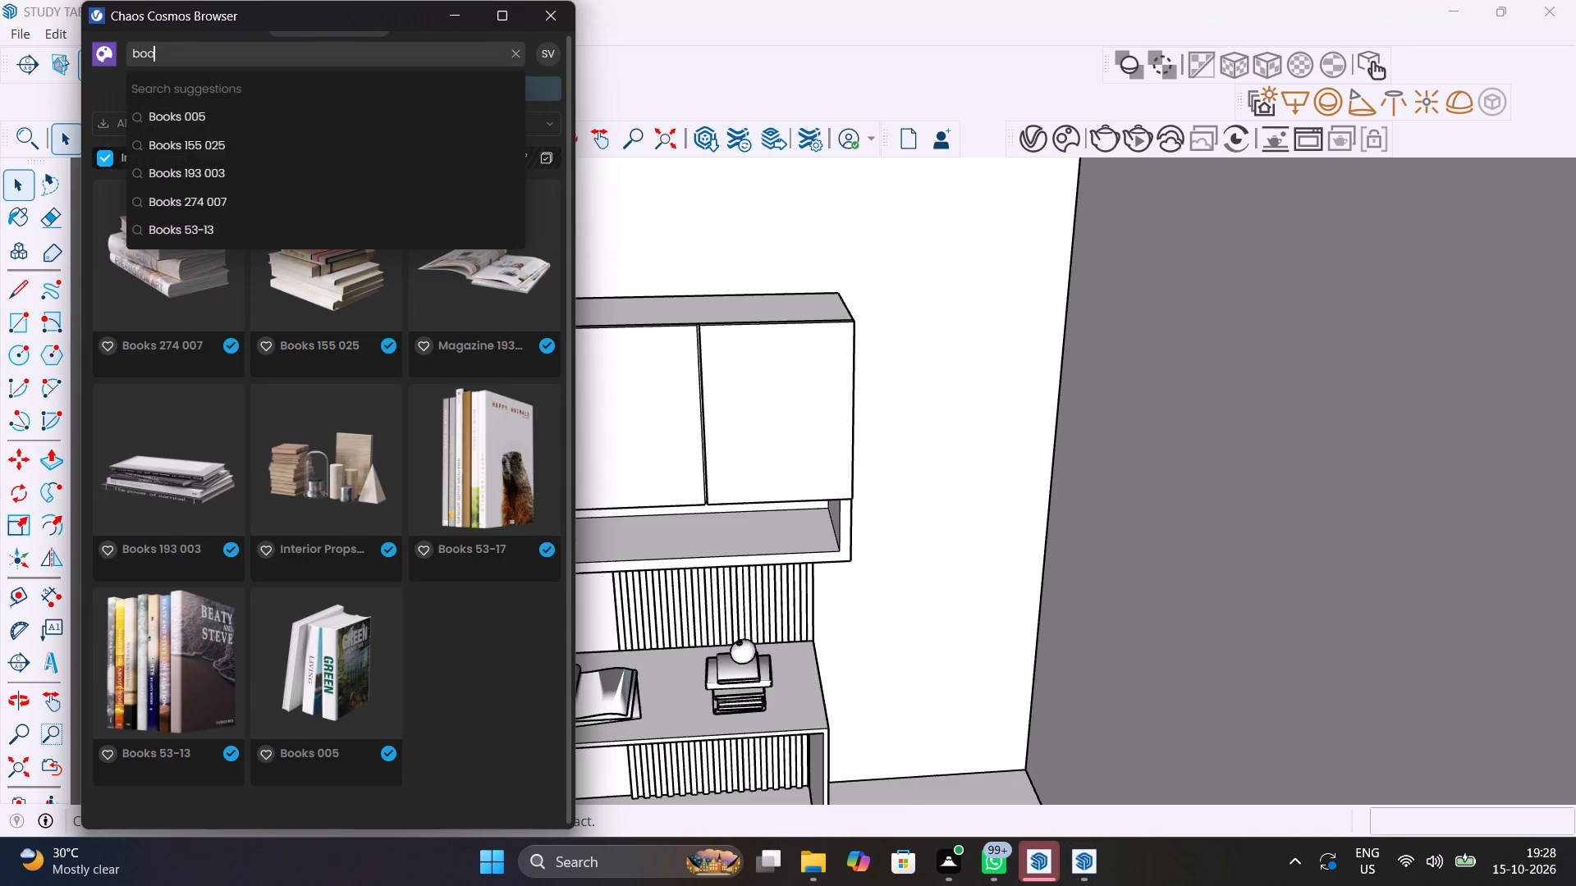
text(PENS)
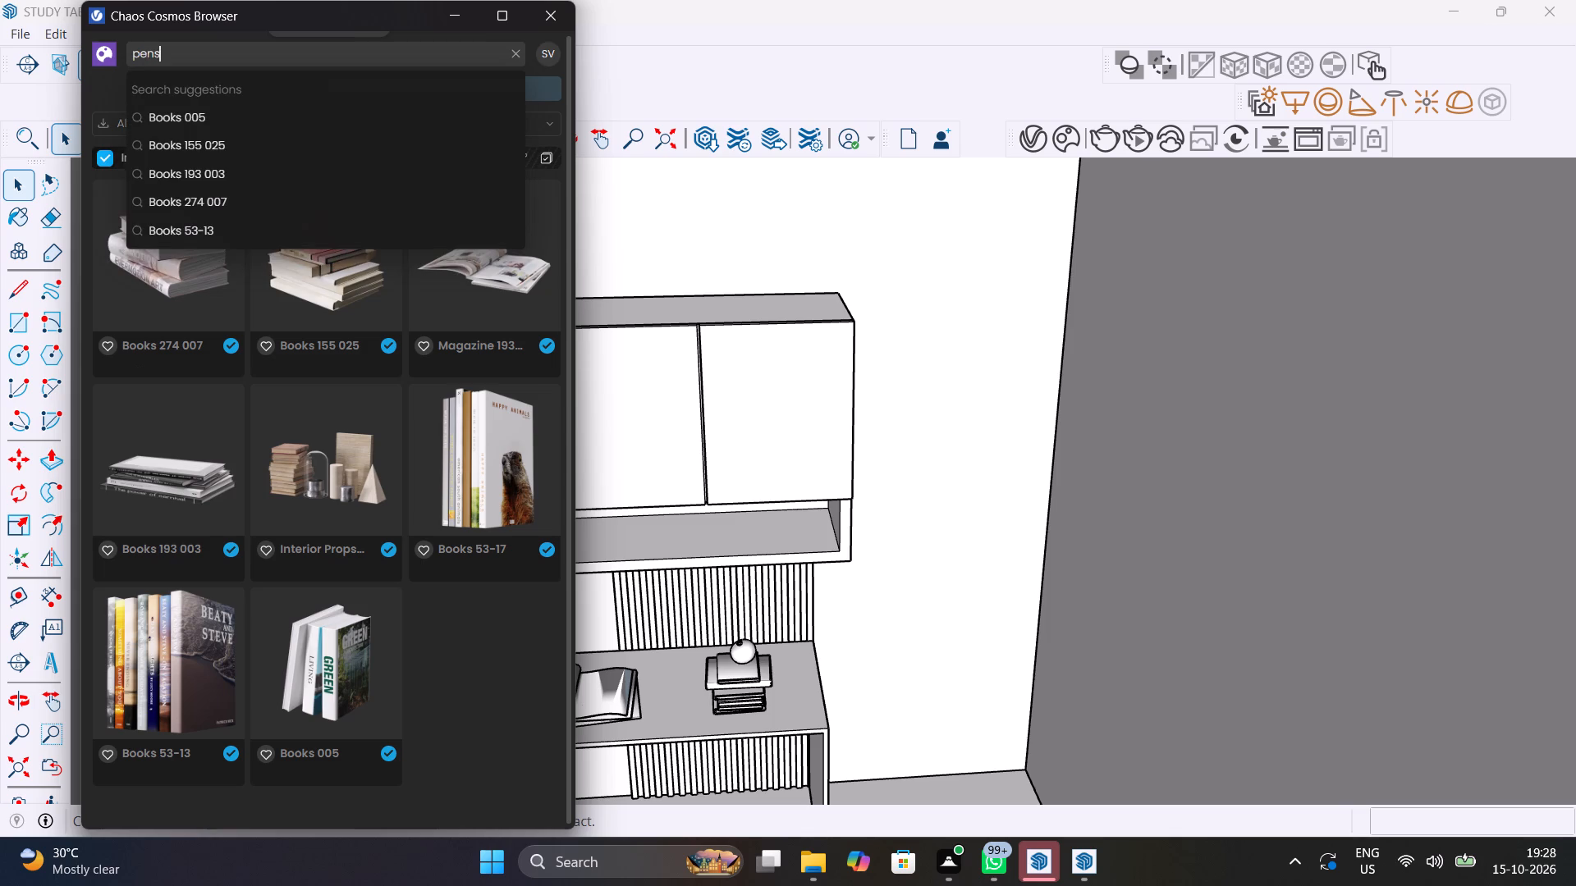
key(Return)
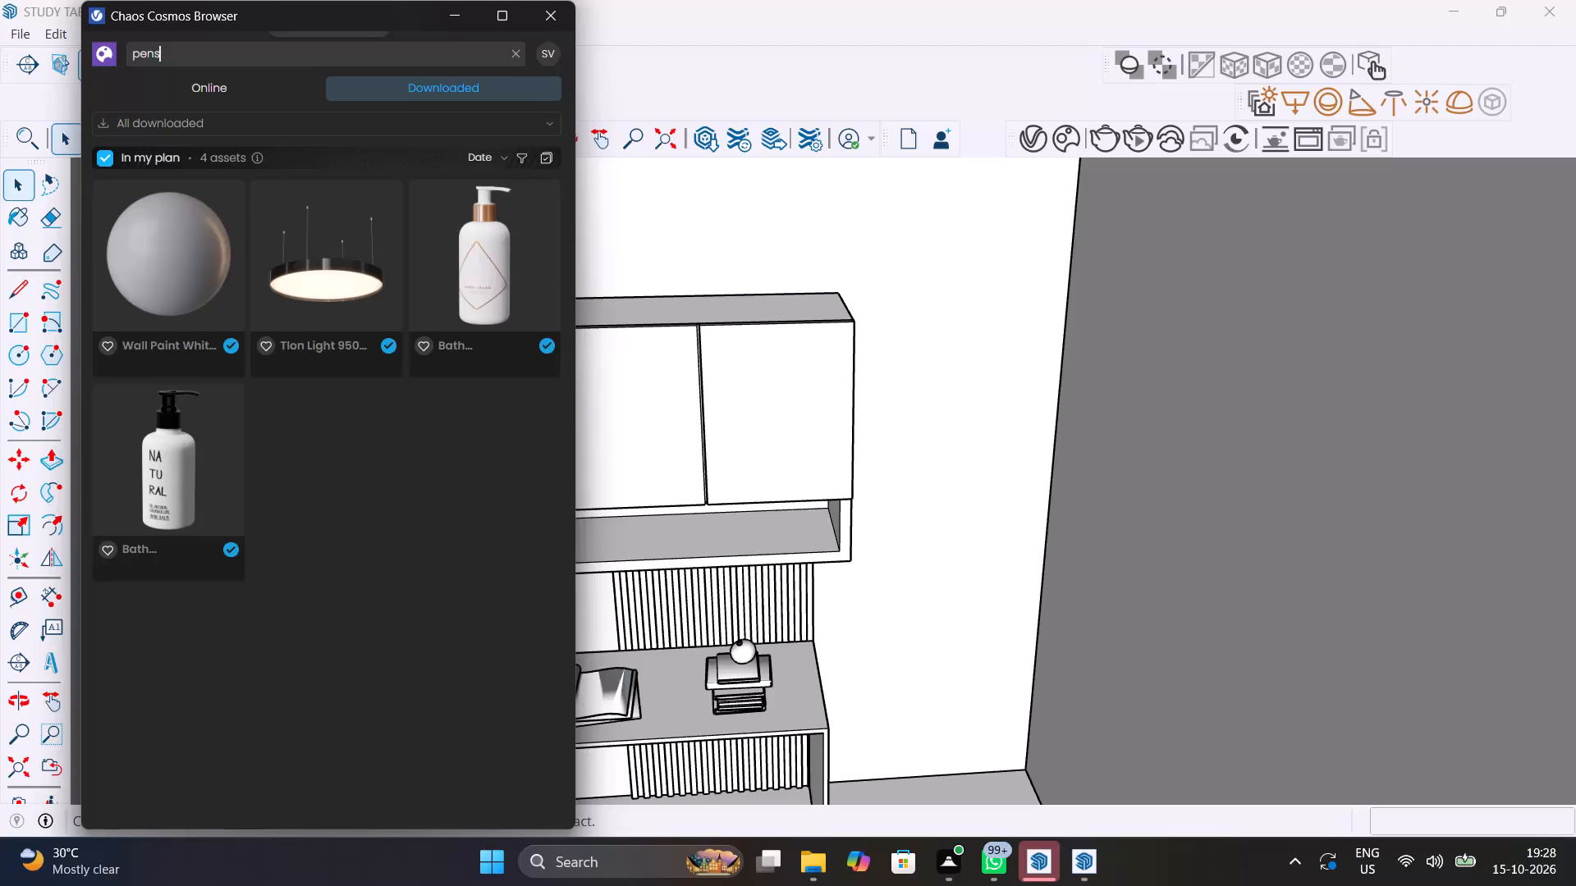
click(231, 95)
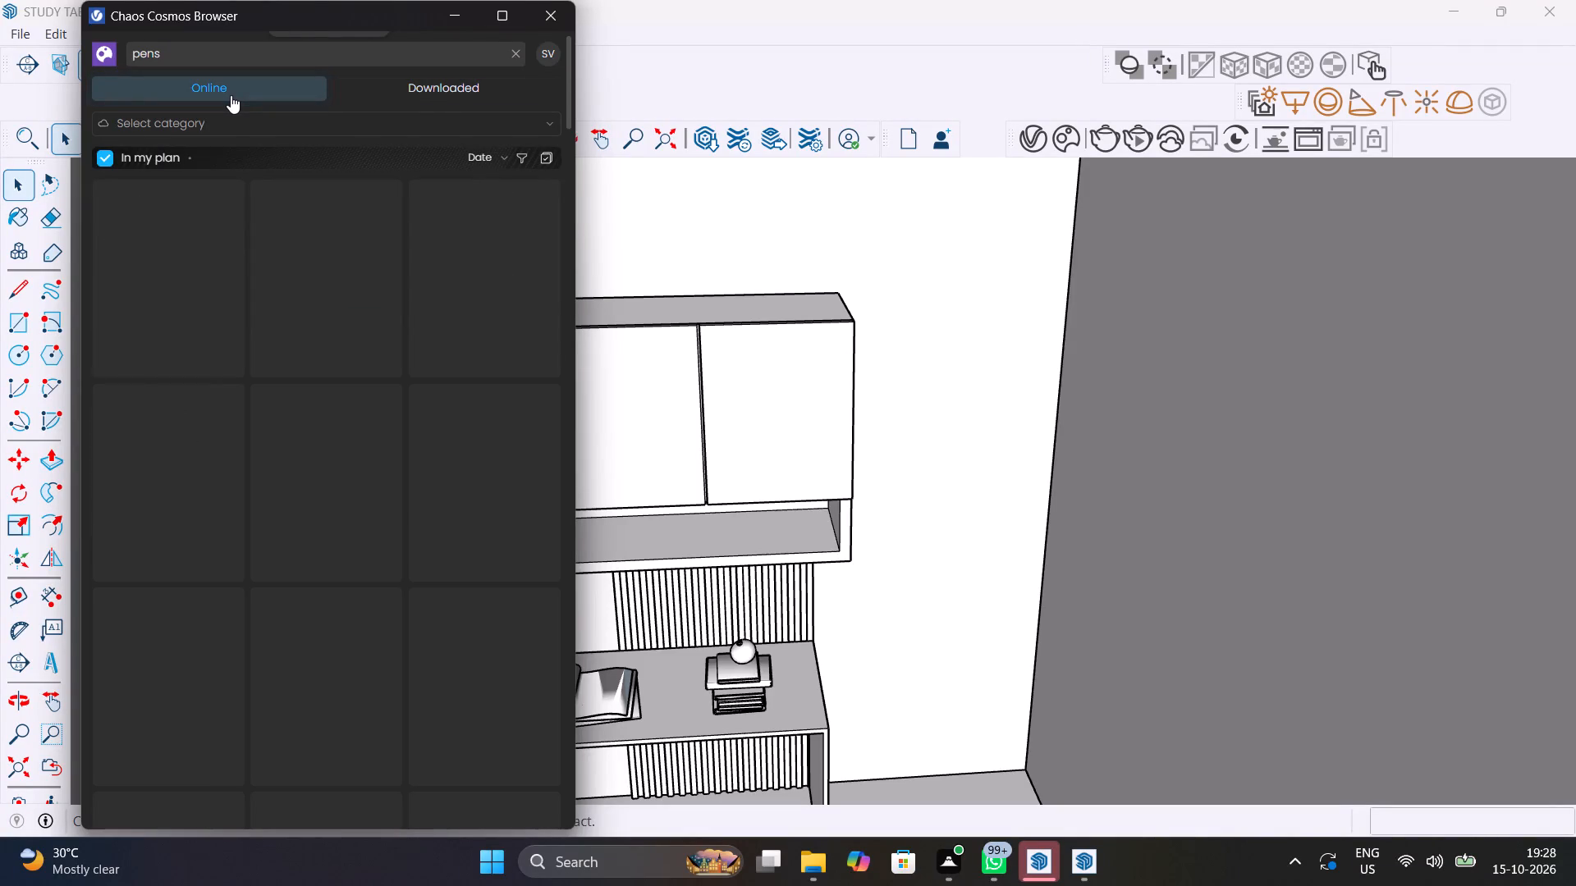
scroll(259, 170, down, 6)
scroll(295, 255, down, 2)
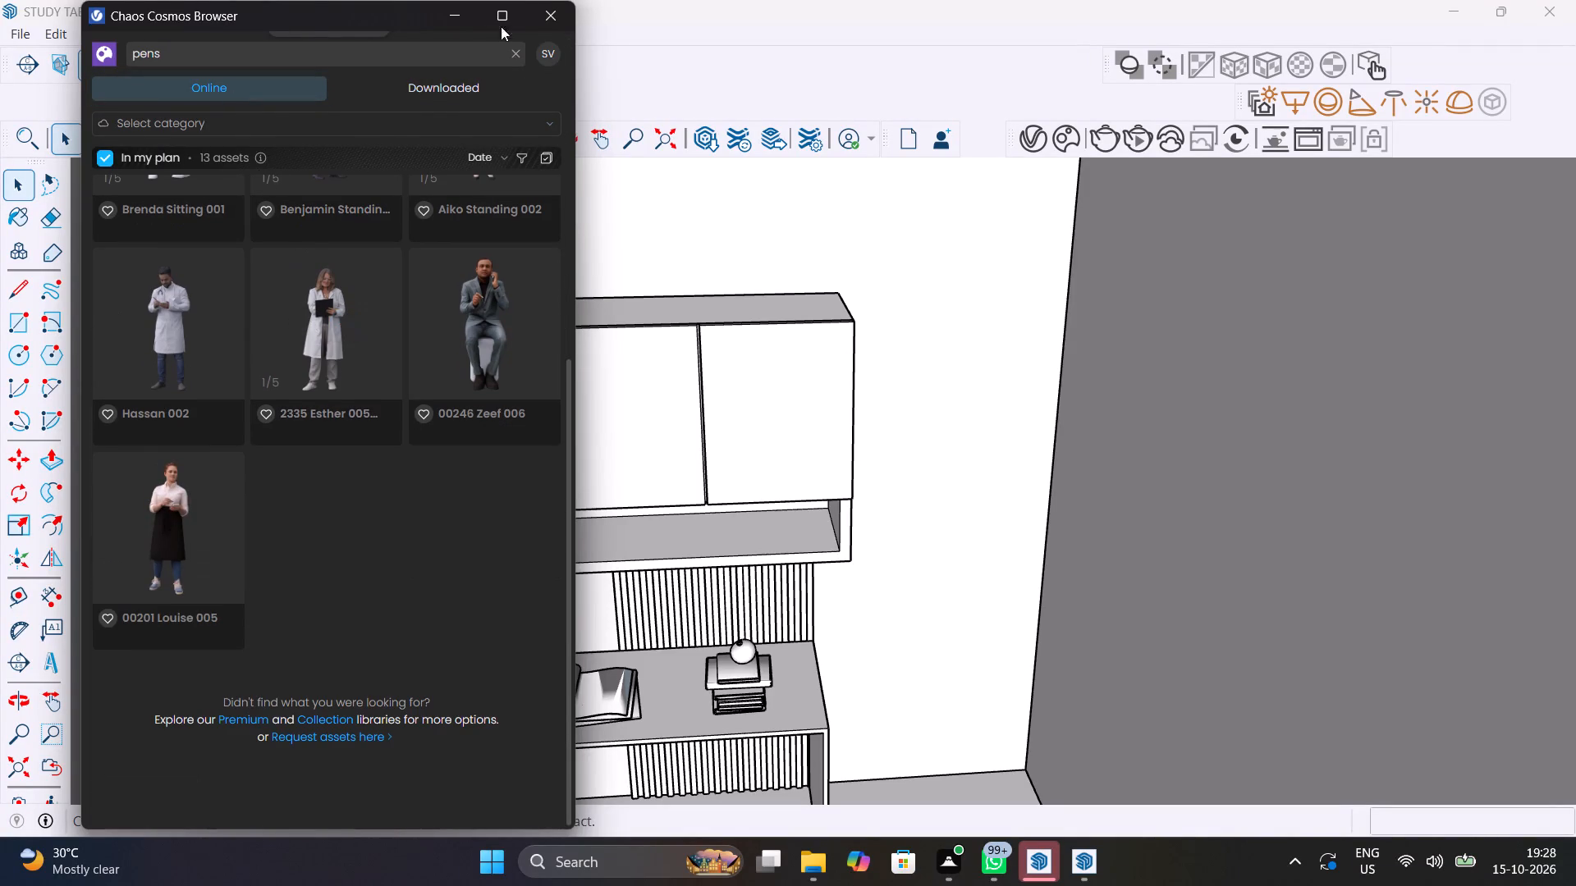
click(565, 14)
Search the 3D Warehouse models for PENS.
click(321, 36)
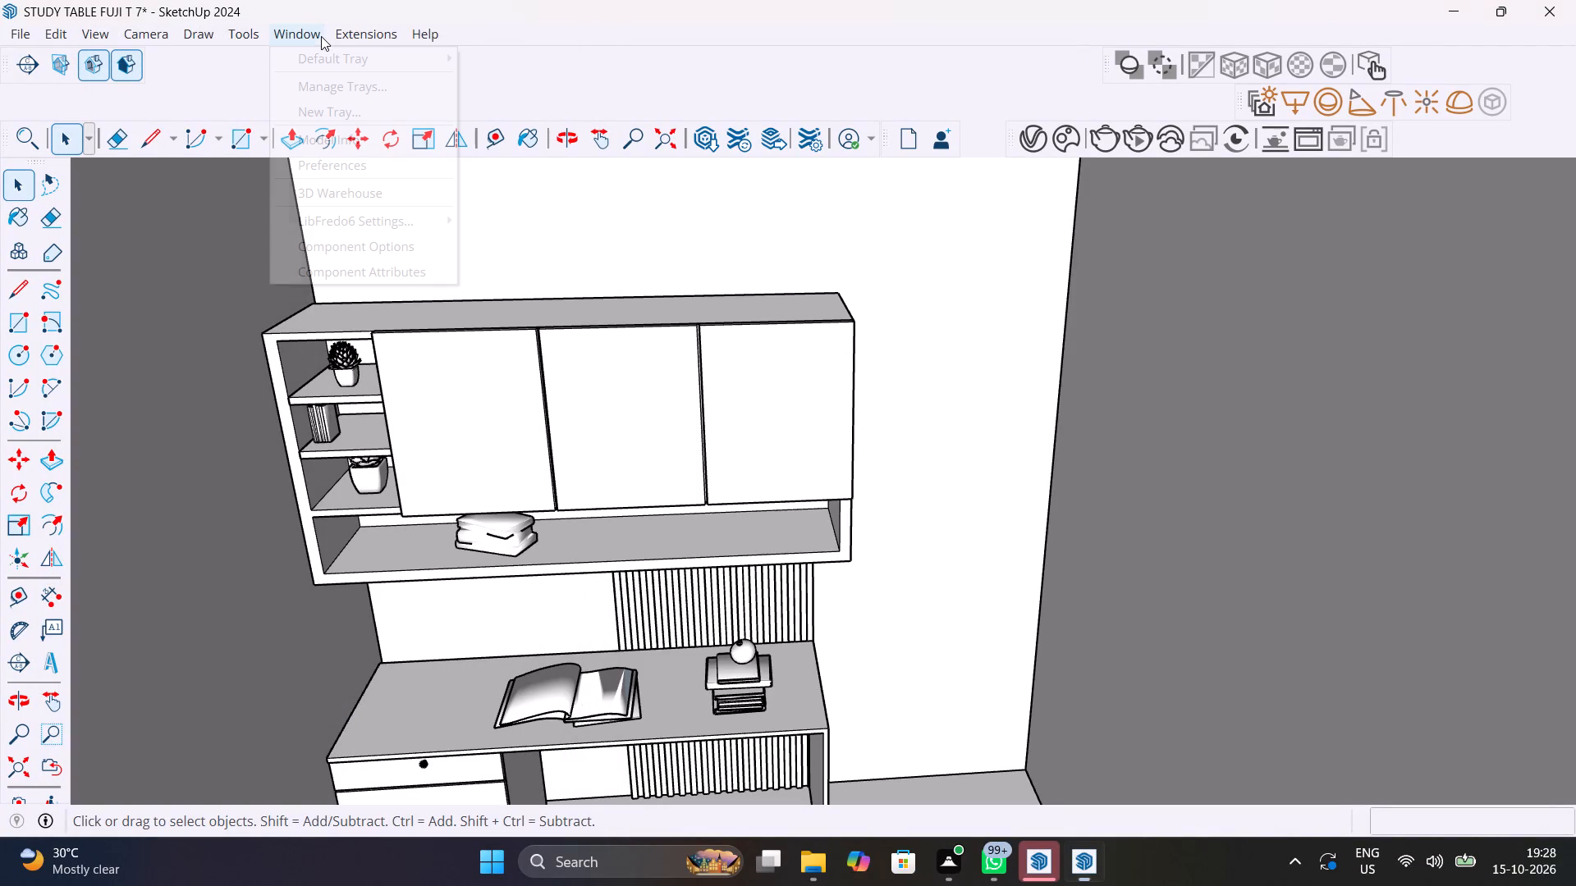
click(355, 191)
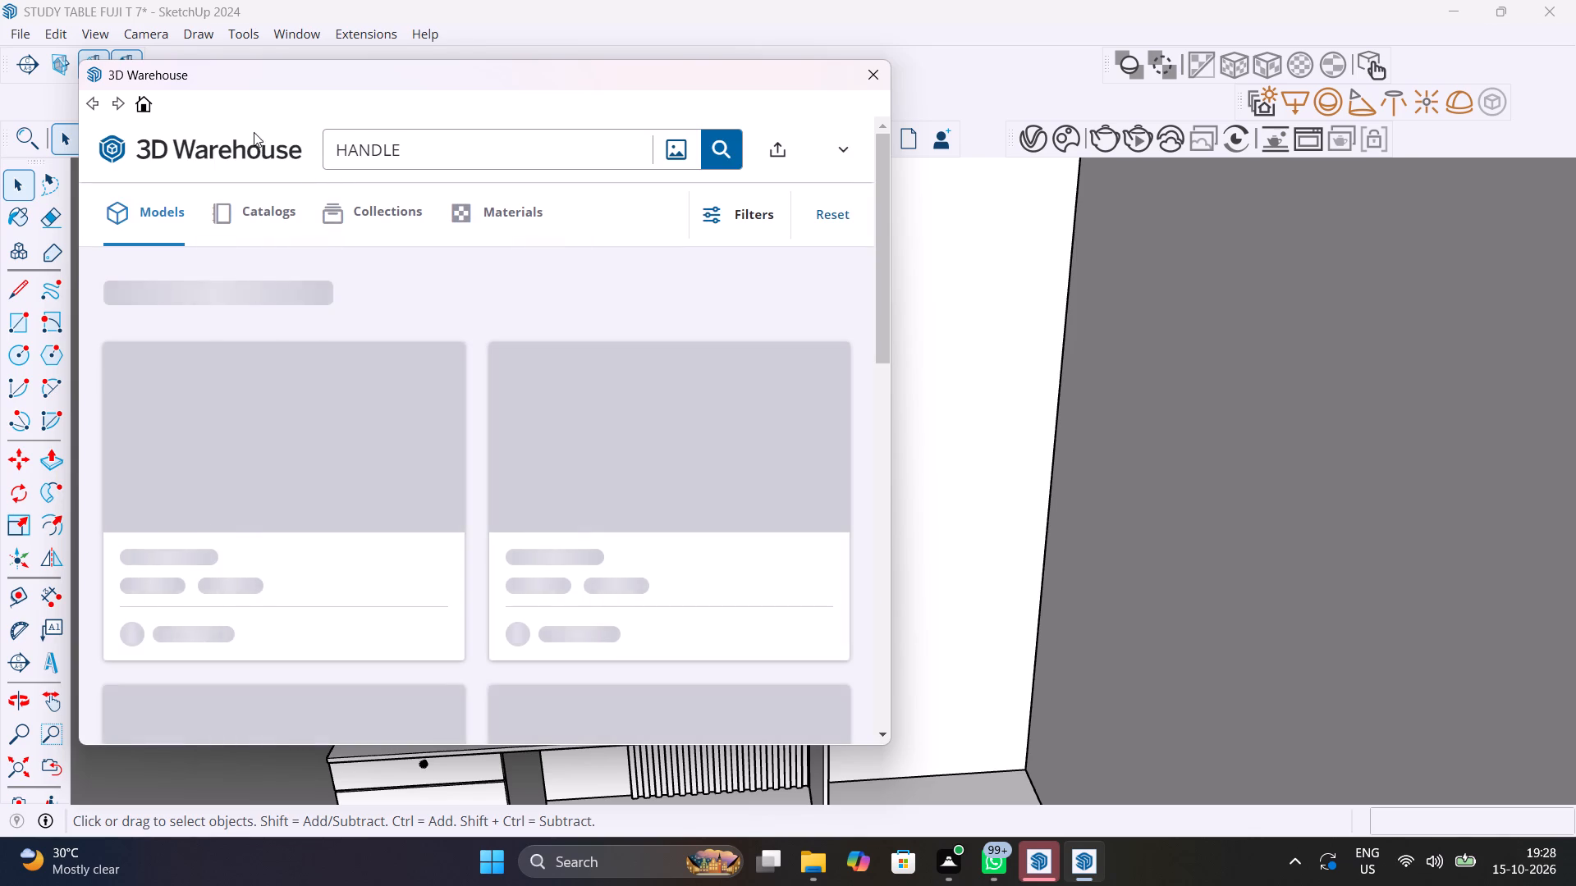
click(408, 153)
key(BackSpace)
key(BackSpace)
key(BackSpace)
key(BackSpace)
key(BackSpace)
key(BackSpace)
key(BackSpace)
key(BackSpace)
key(BackSpace)
key(BackSpace)
key(BackSpace)
key(BackSpace)
text(PENS)
key(Return)
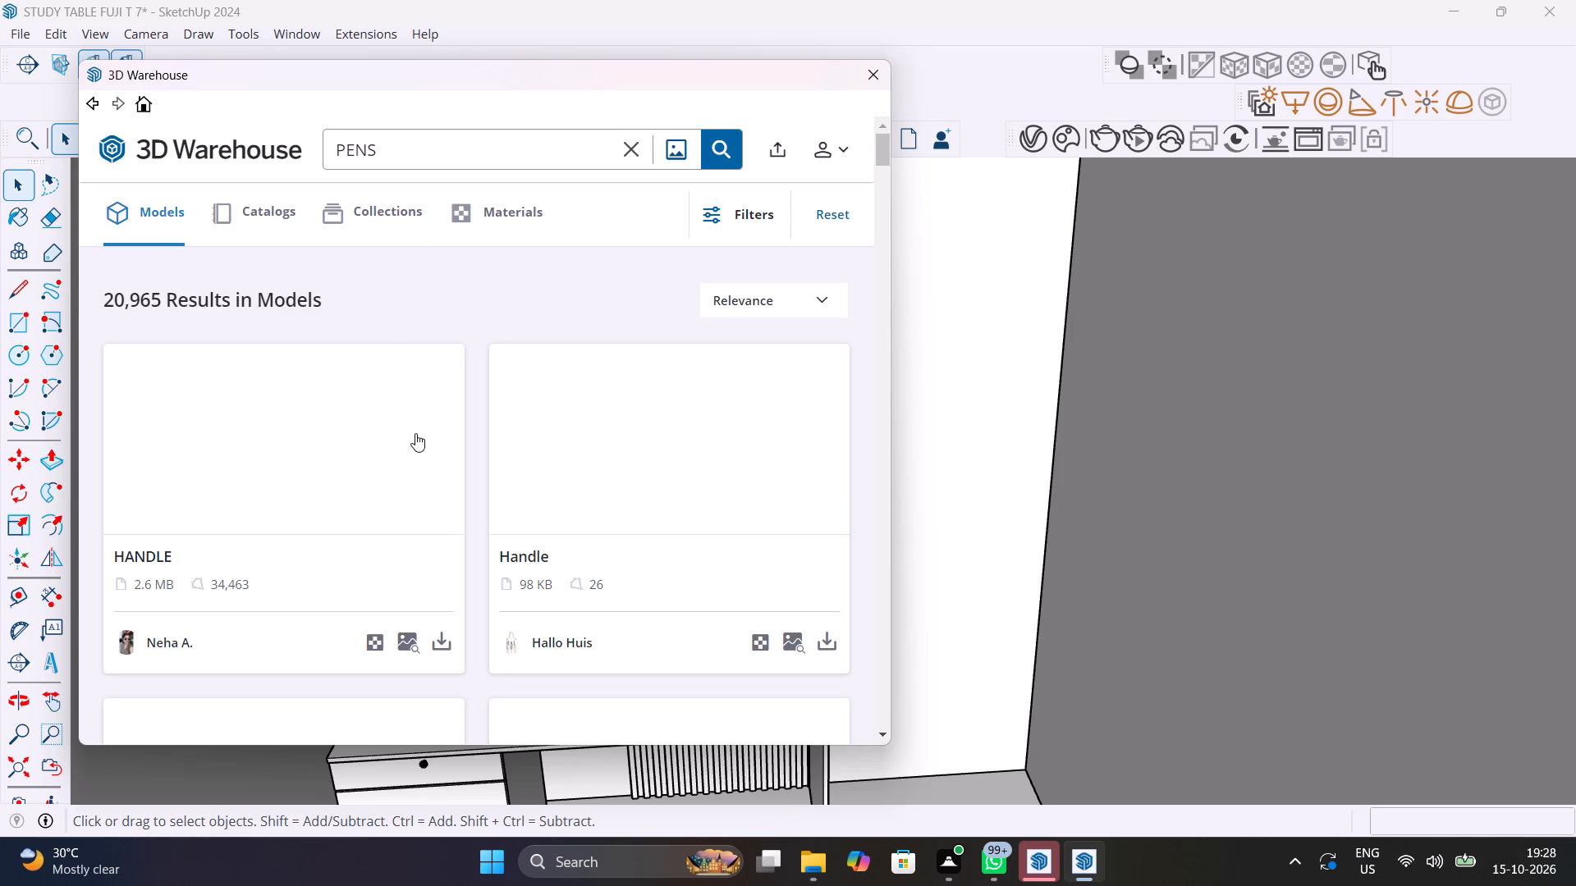
scroll(415, 433, down, 2)
scroll(415, 433, up, 2)
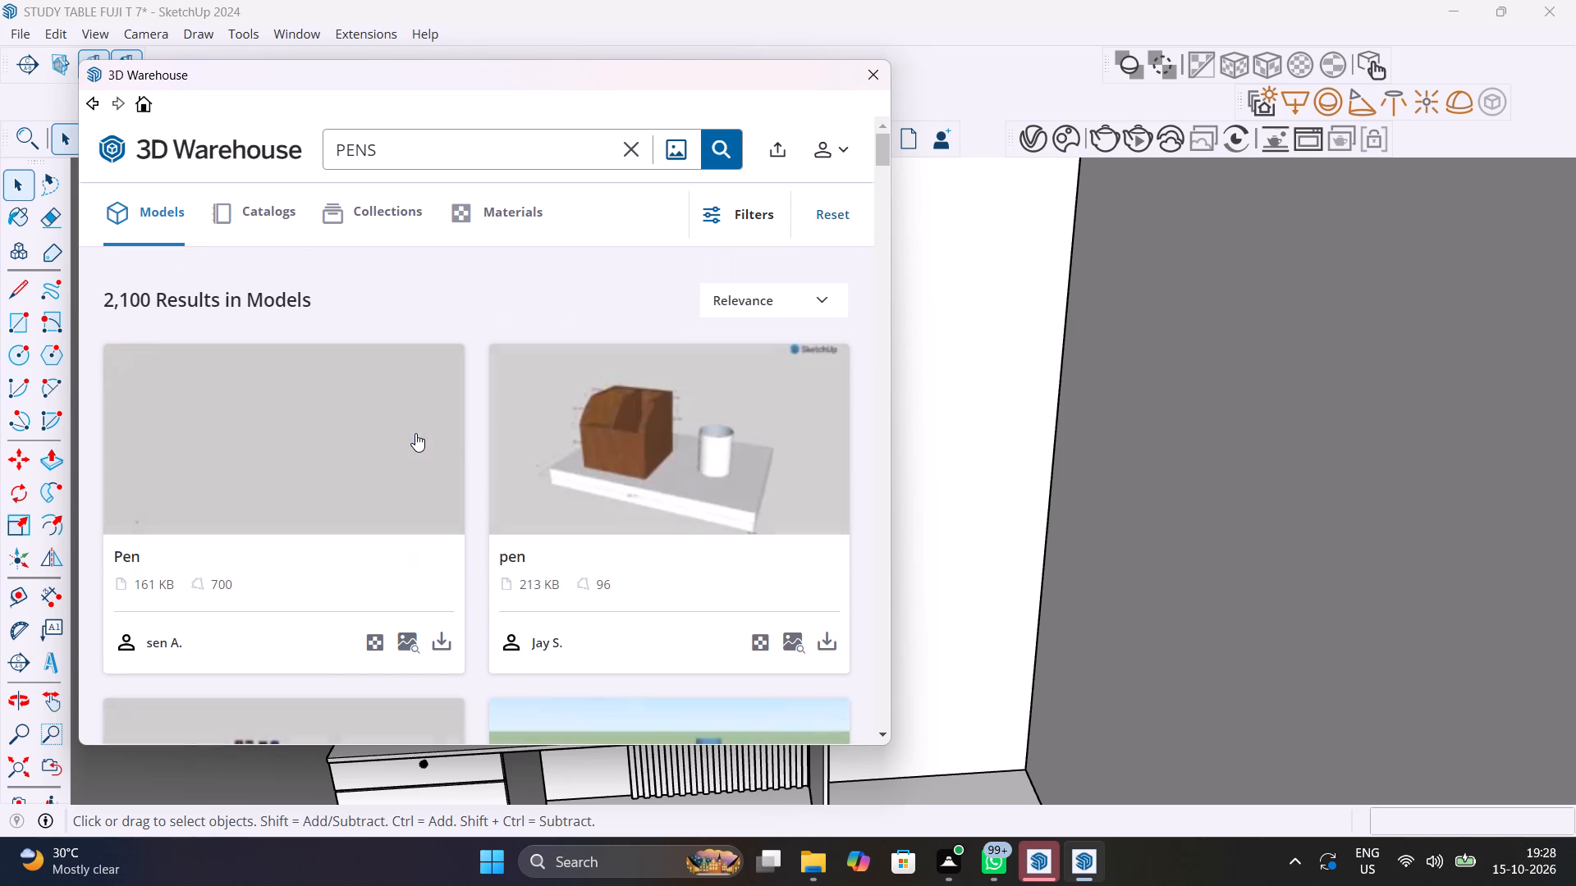
Refine the 3D Warehouse search to PENS BOX and browse the models for a suitable desktop pen holder.
click(442, 148)
key(space)
key(b)
text(OX)
key(Return)
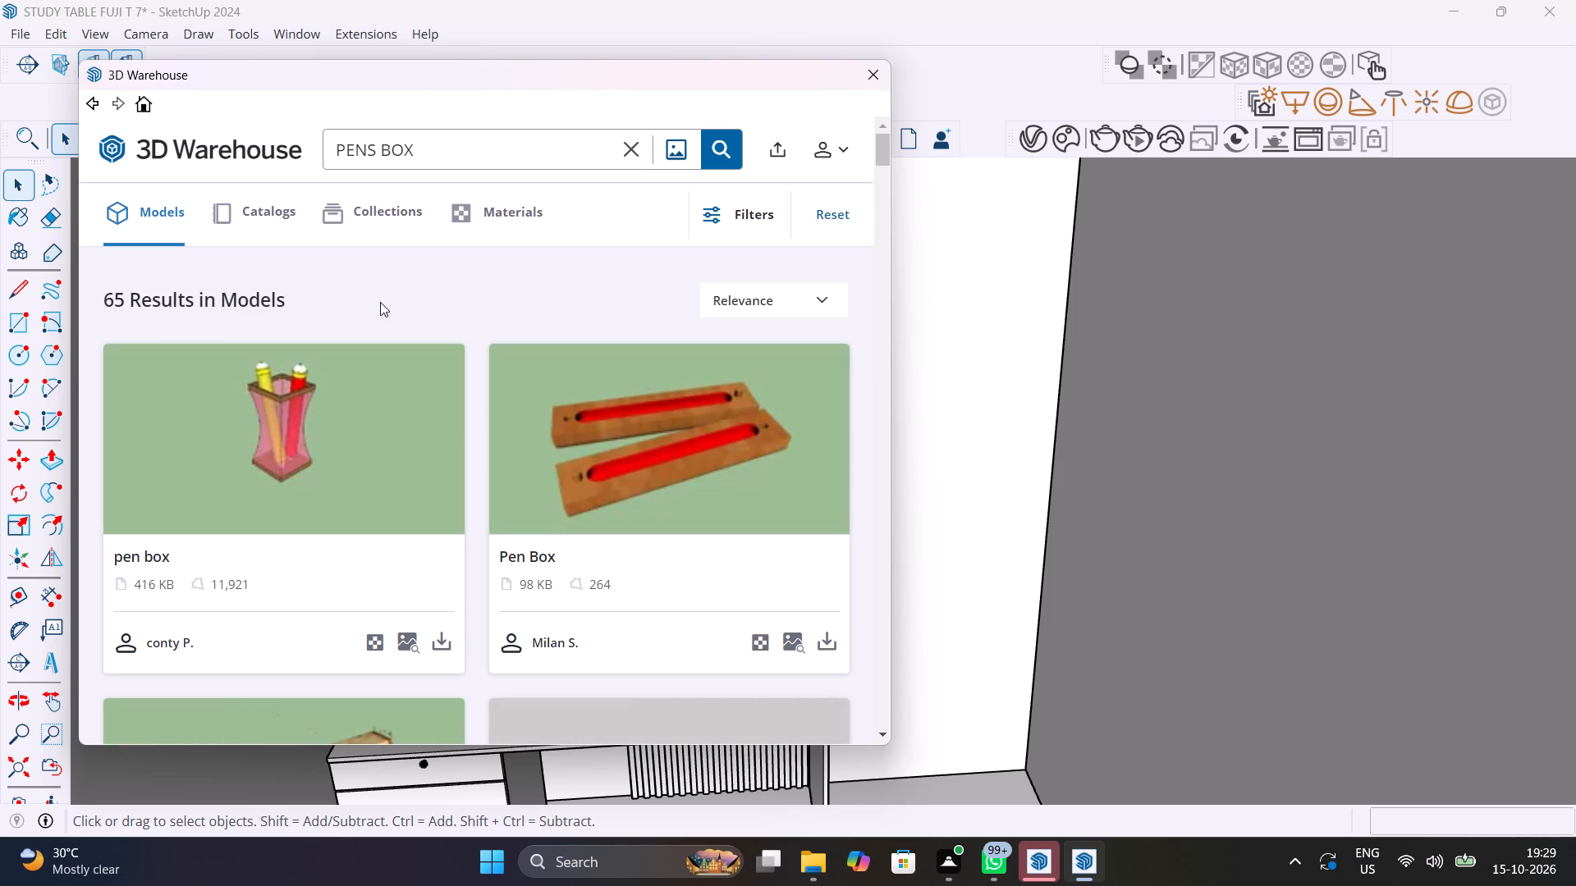
scroll(383, 304, down, 4)
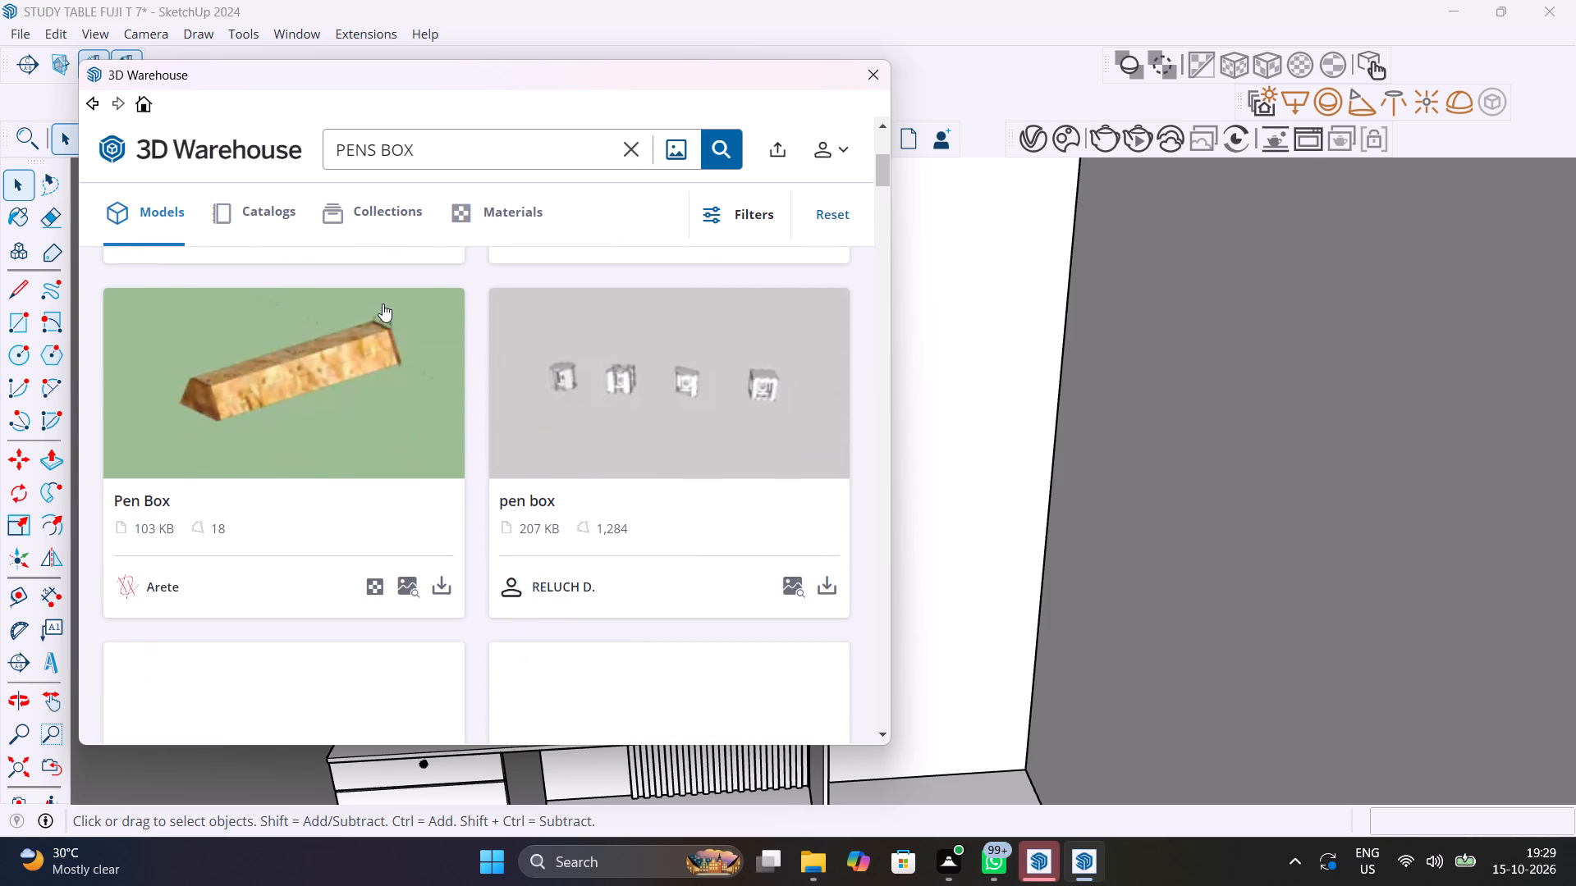
scroll(392, 298, down, 10)
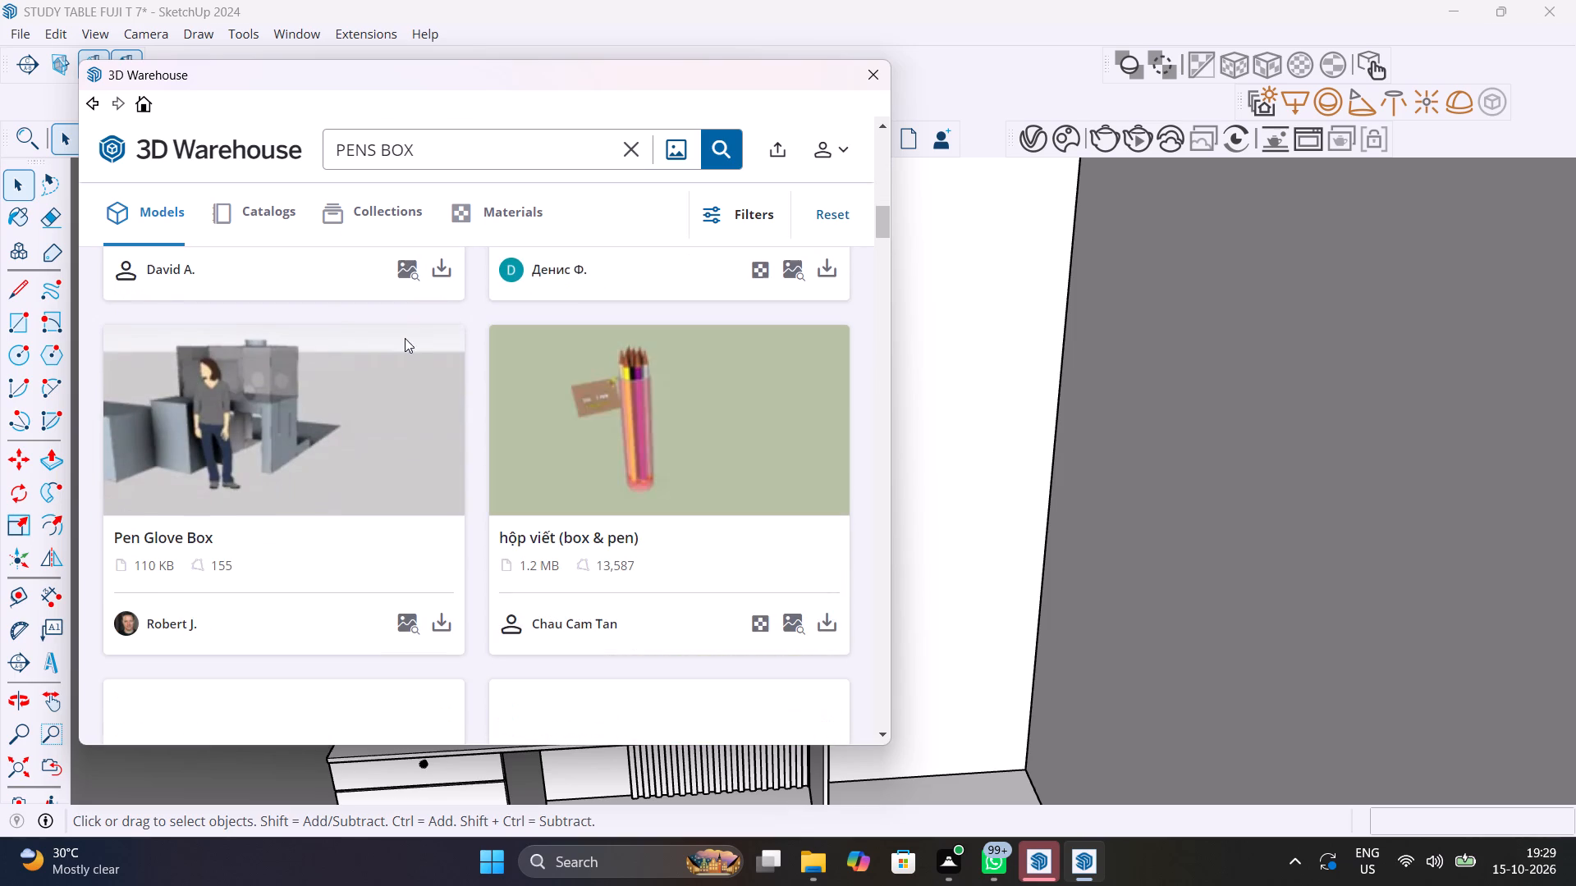
scroll(405, 338, down, 6)
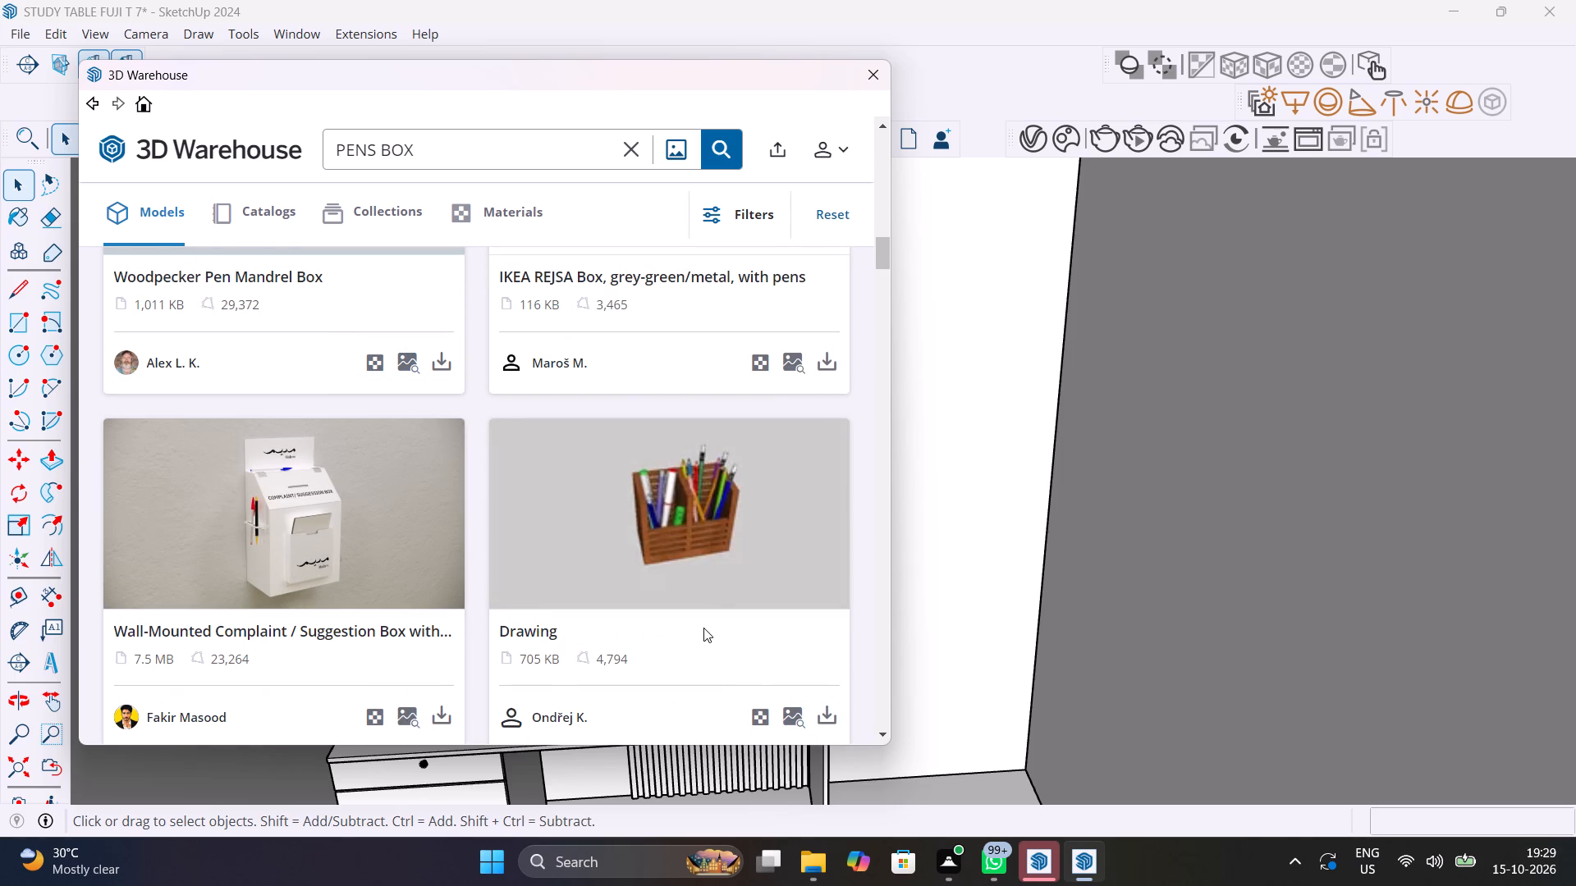
scroll(703, 628, down, 3)
scroll(419, 661, down, 2)
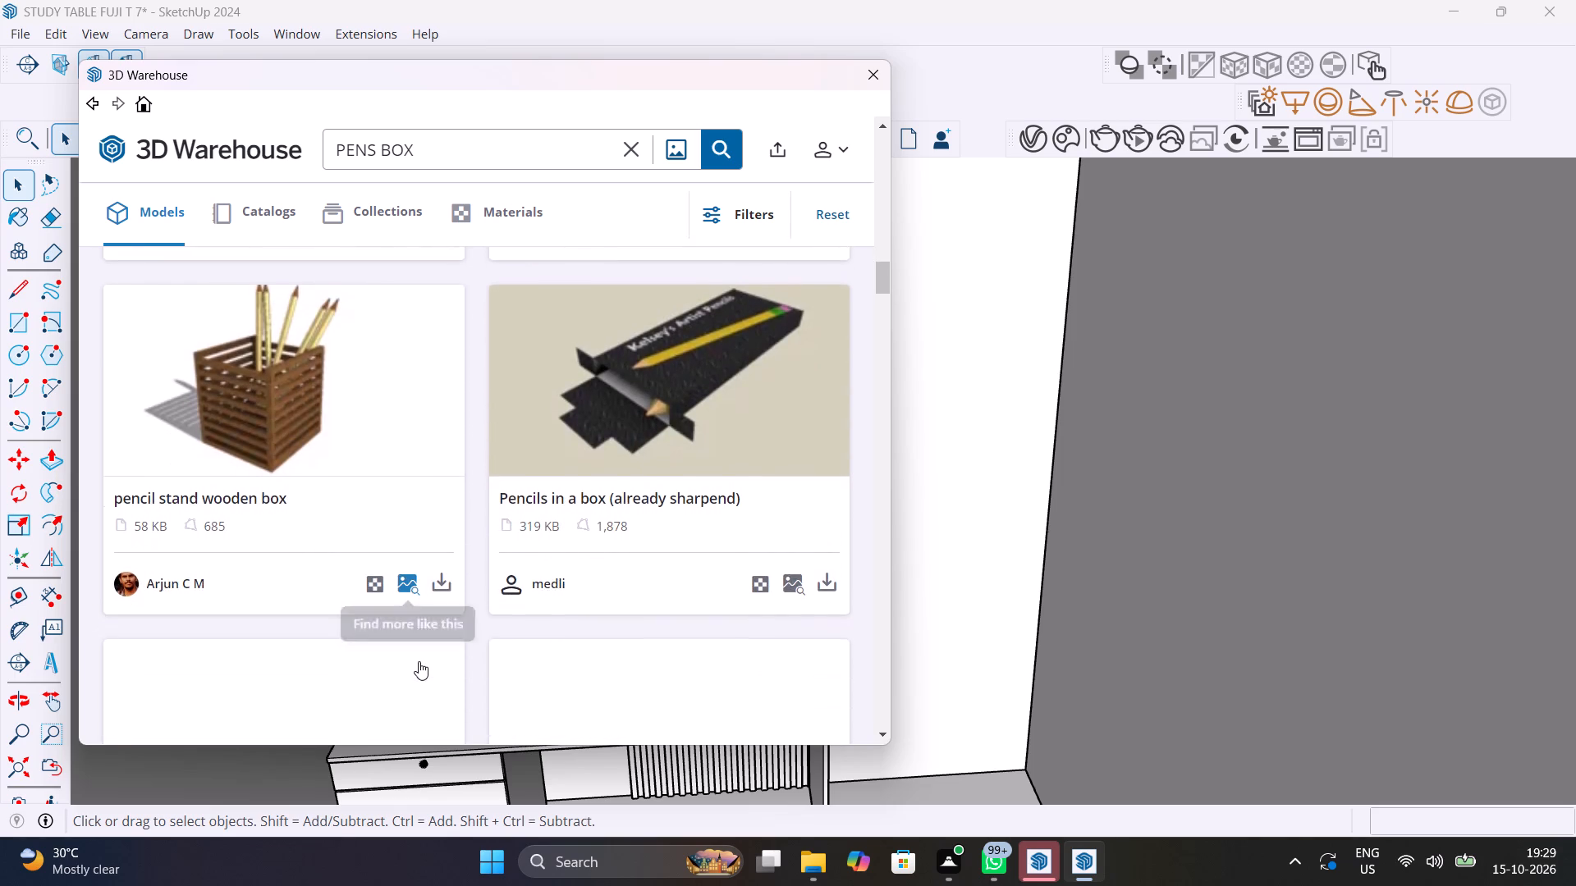
scroll(419, 661, down, 5)
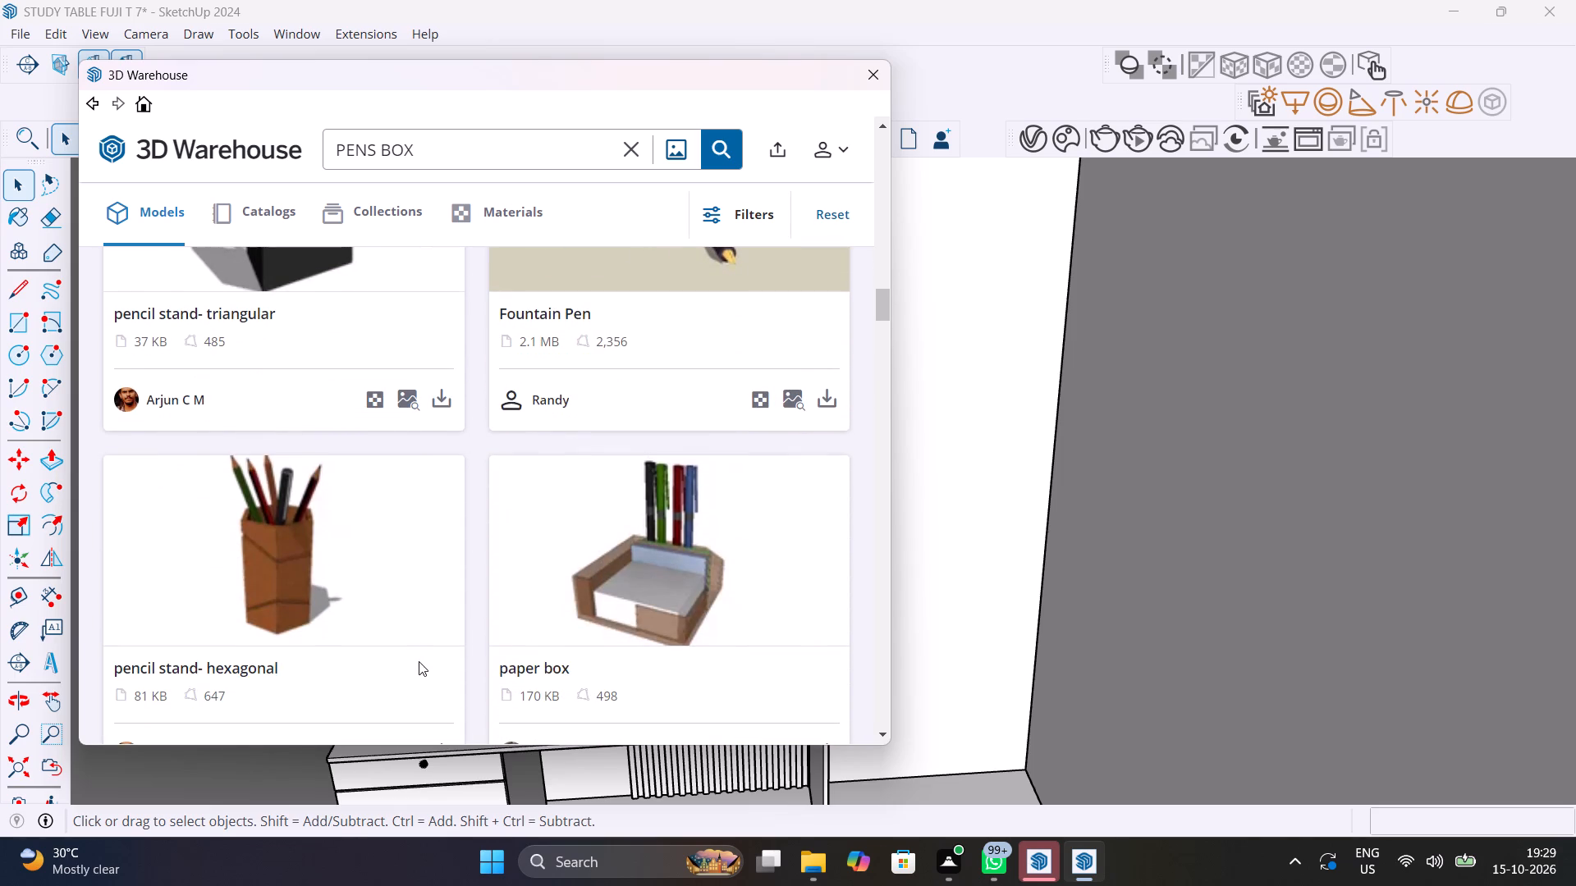
scroll(419, 661, down, 8)
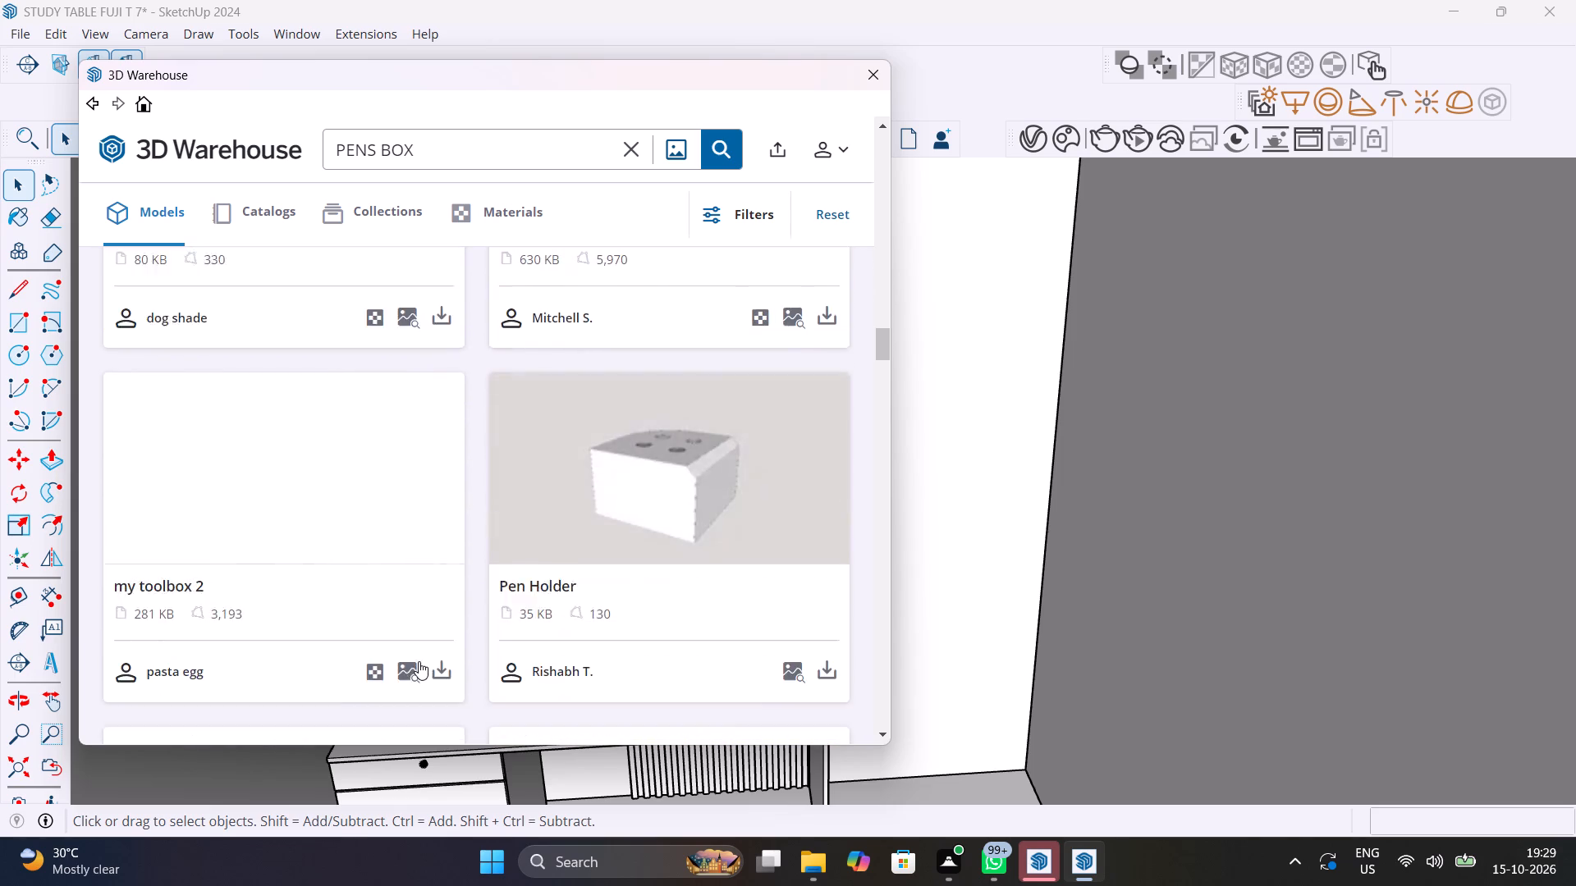
scroll(419, 661, down, 10)
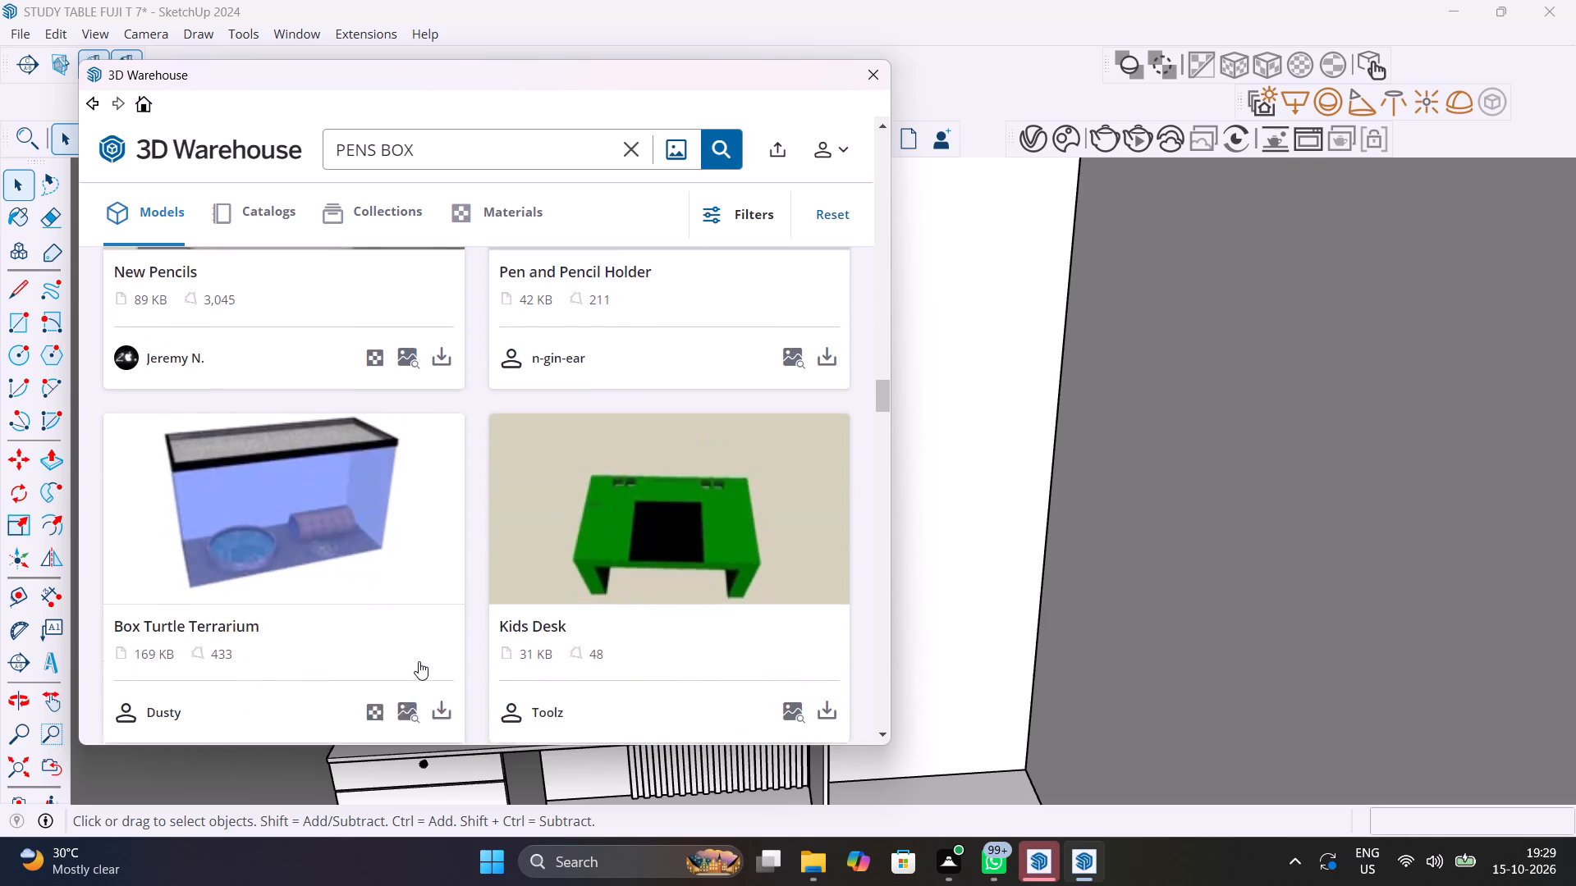
scroll(419, 661, down, 4)
scroll(419, 661, up, 20)
scroll(419, 661, up, 1)
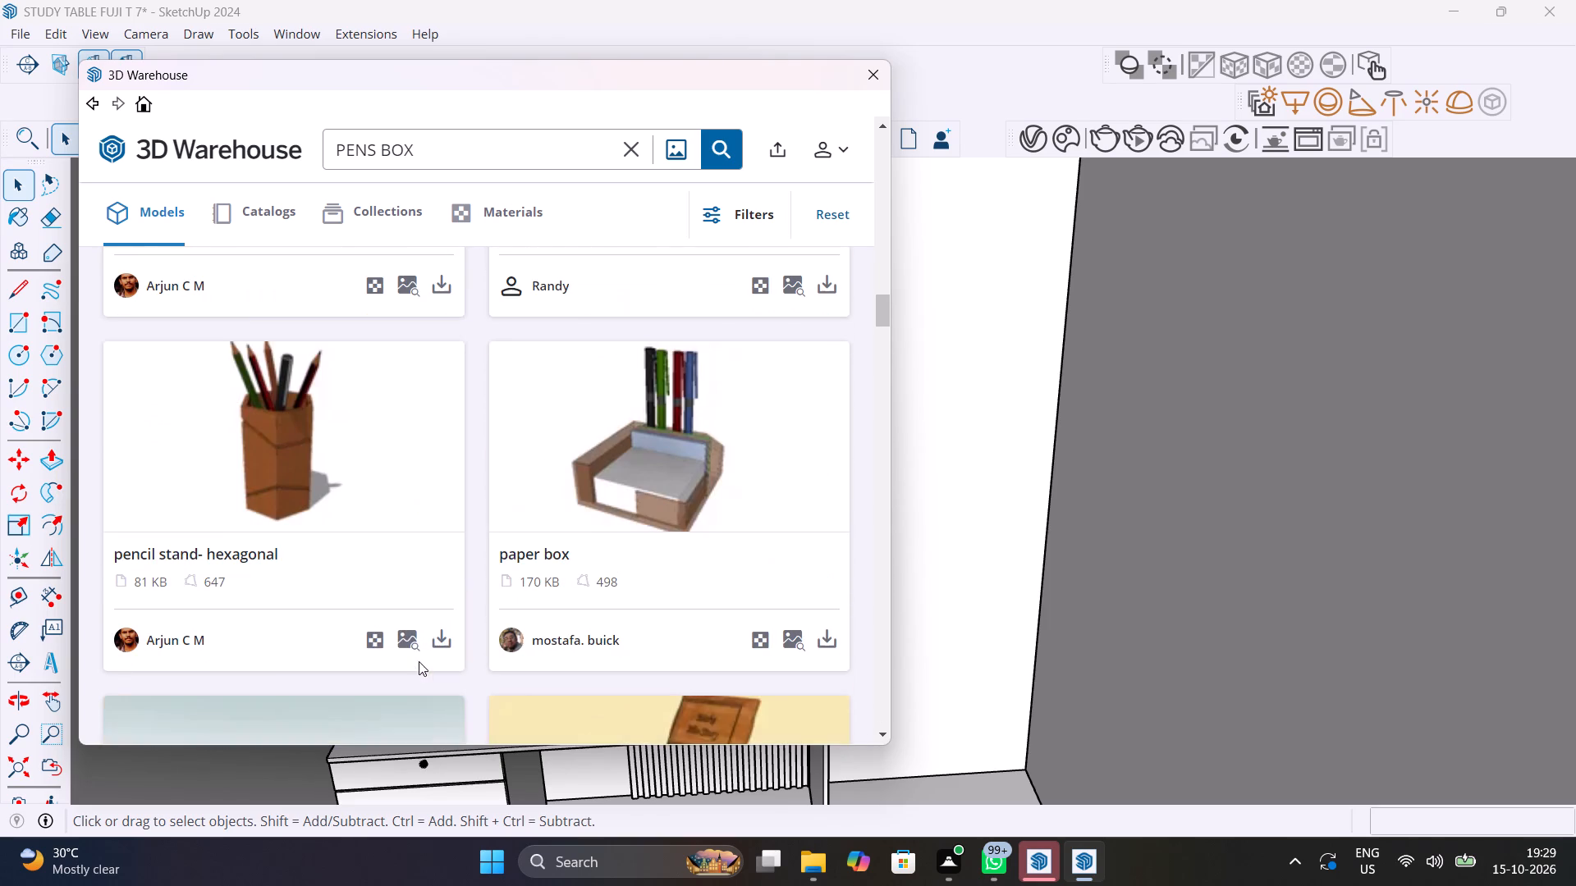
scroll(419, 661, up, 1)
scroll(419, 661, down, 2)
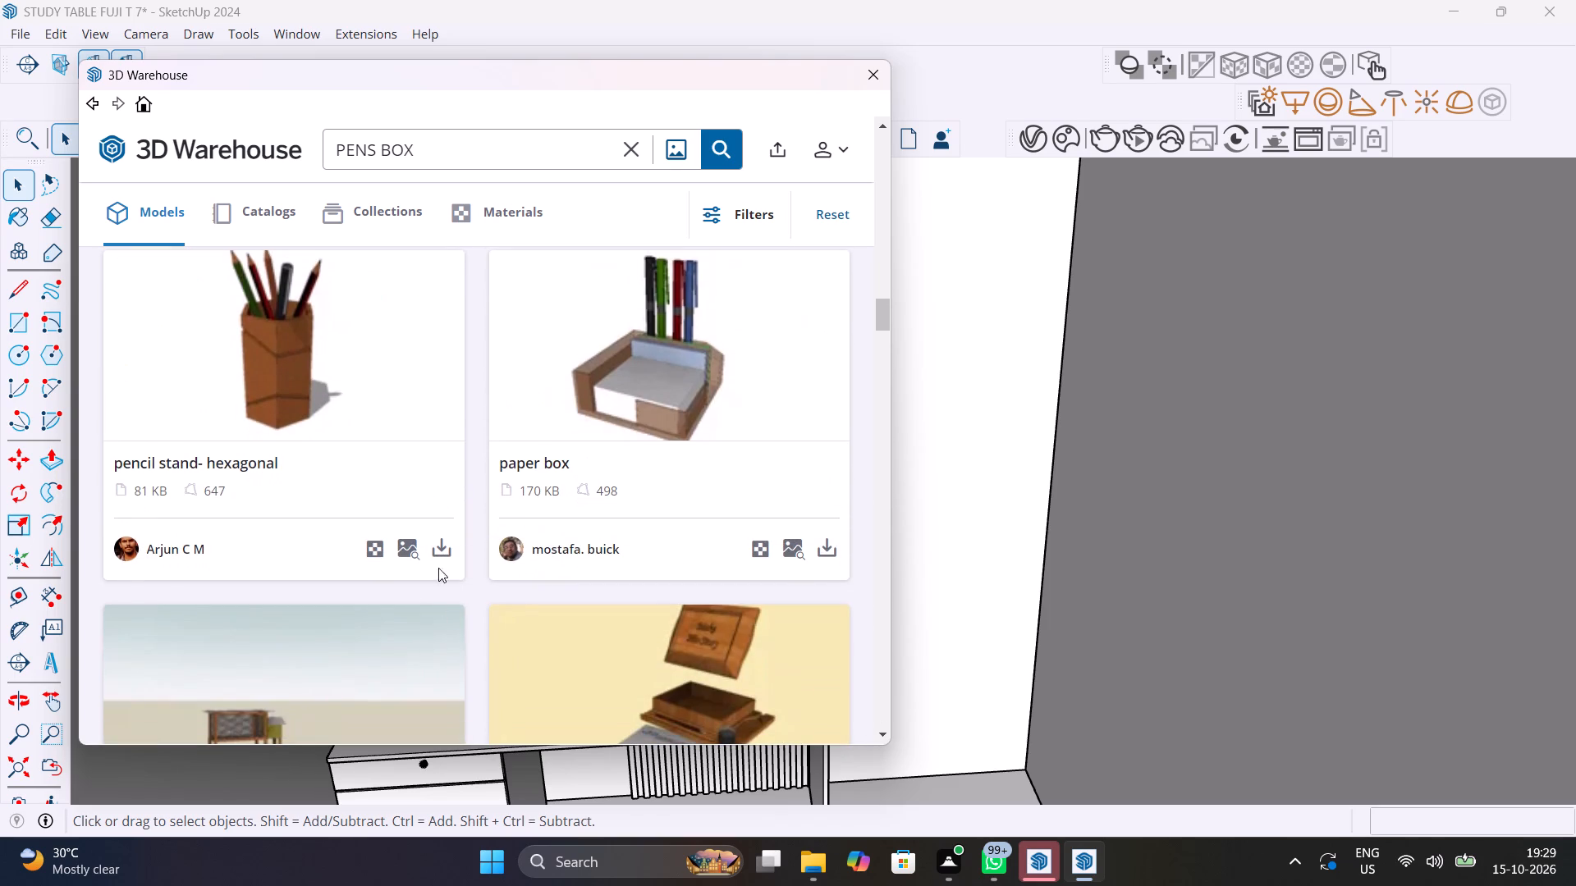
Load the "pencil stand- hexagonal" model directly and place it on the desktop above the drawer unit, beside the open magazine.
click(445, 552)
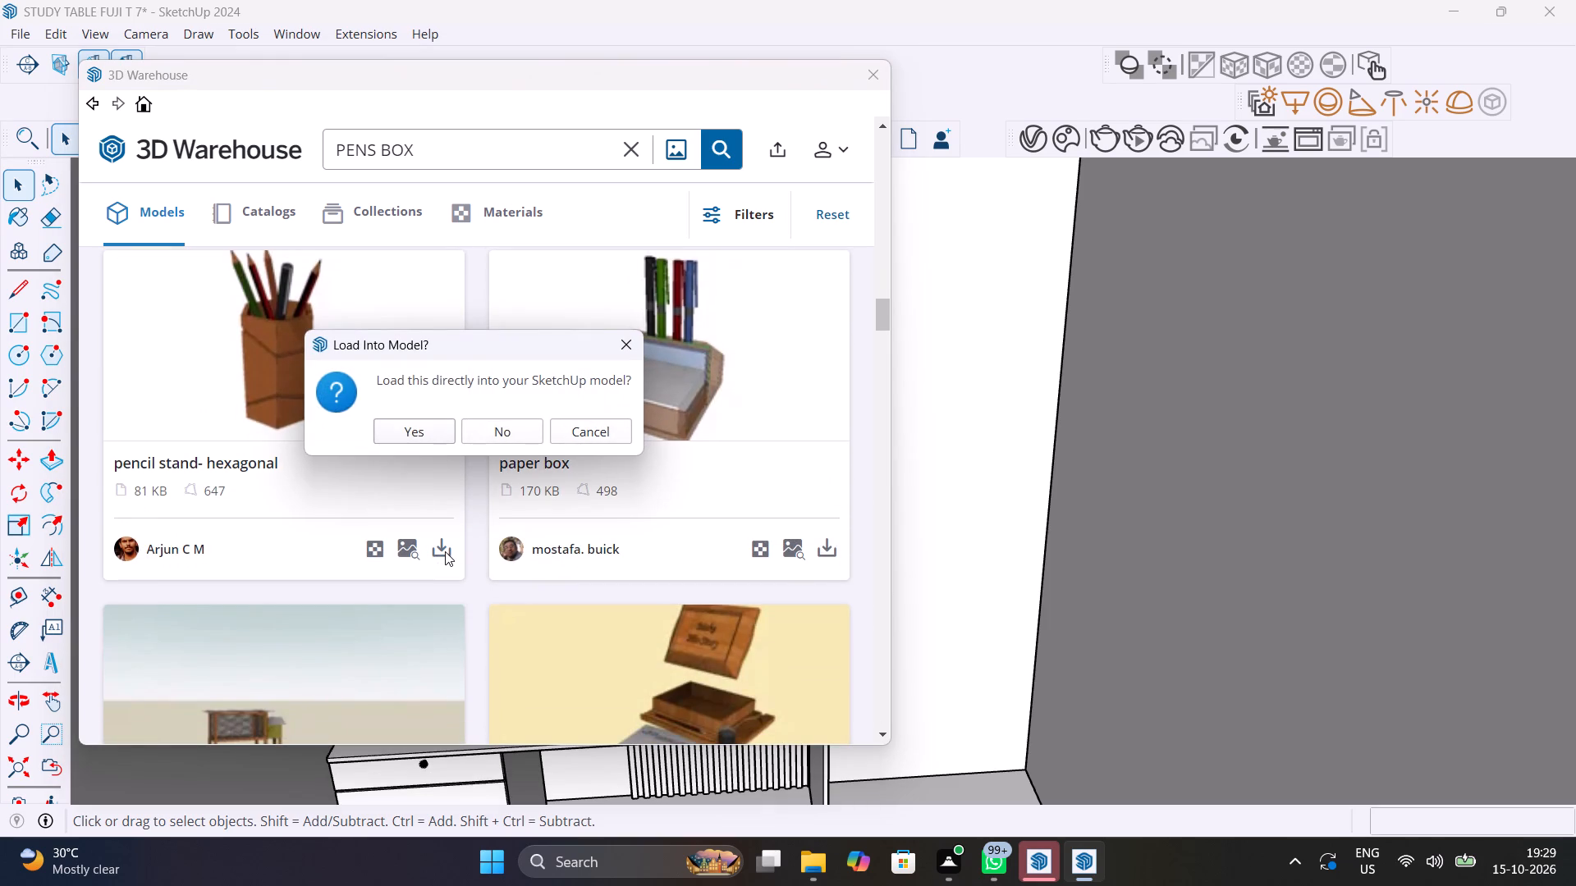
click(409, 427)
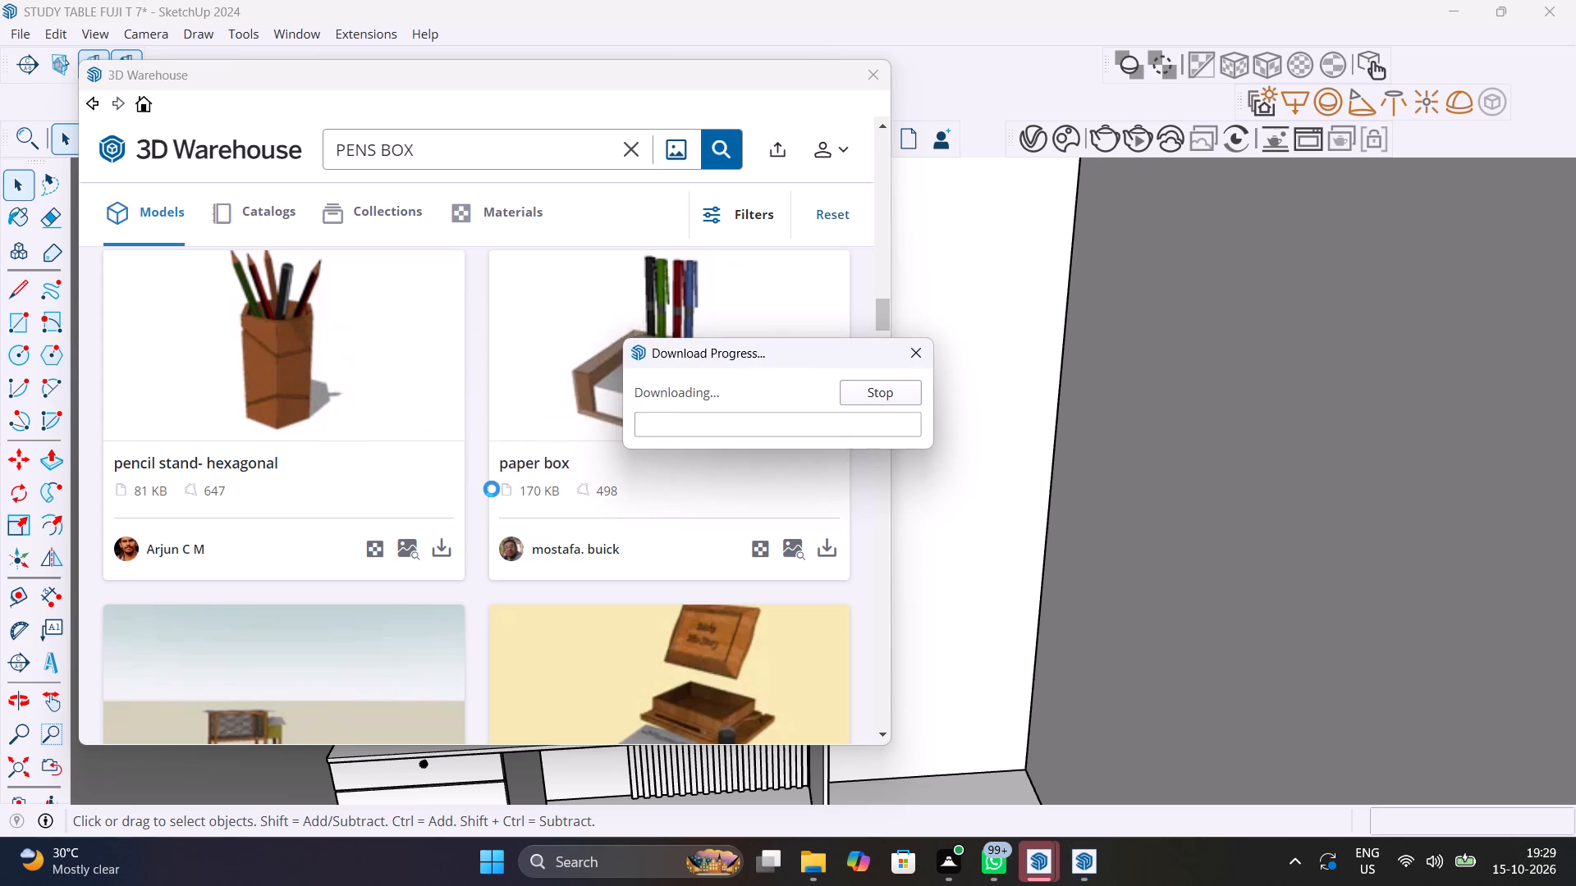
scroll(501, 554, down, 6)
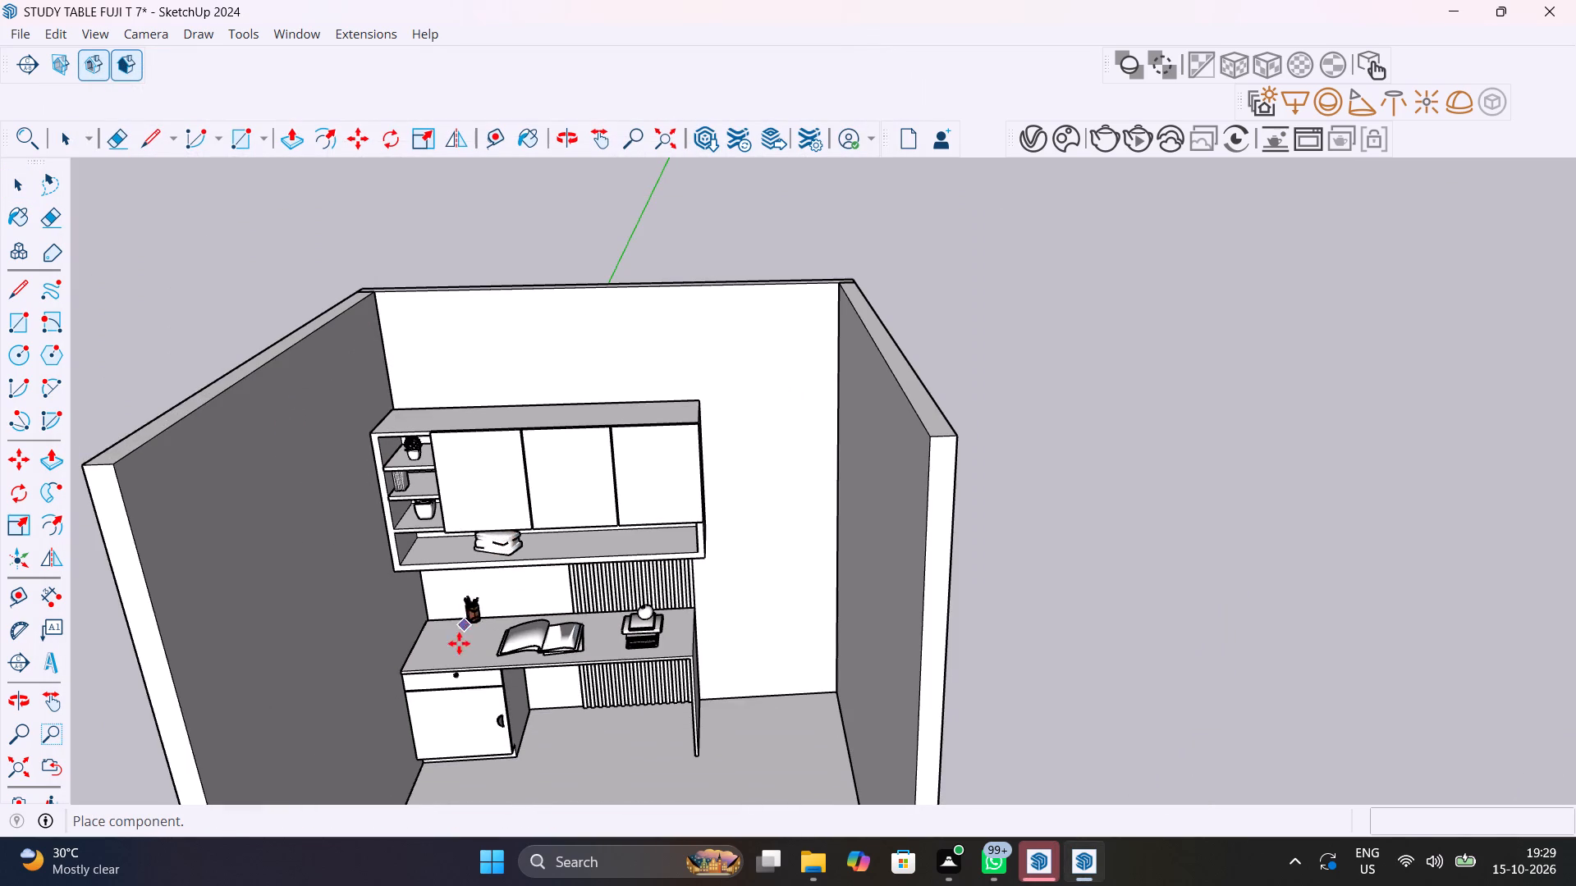
scroll(463, 652, up, 16)
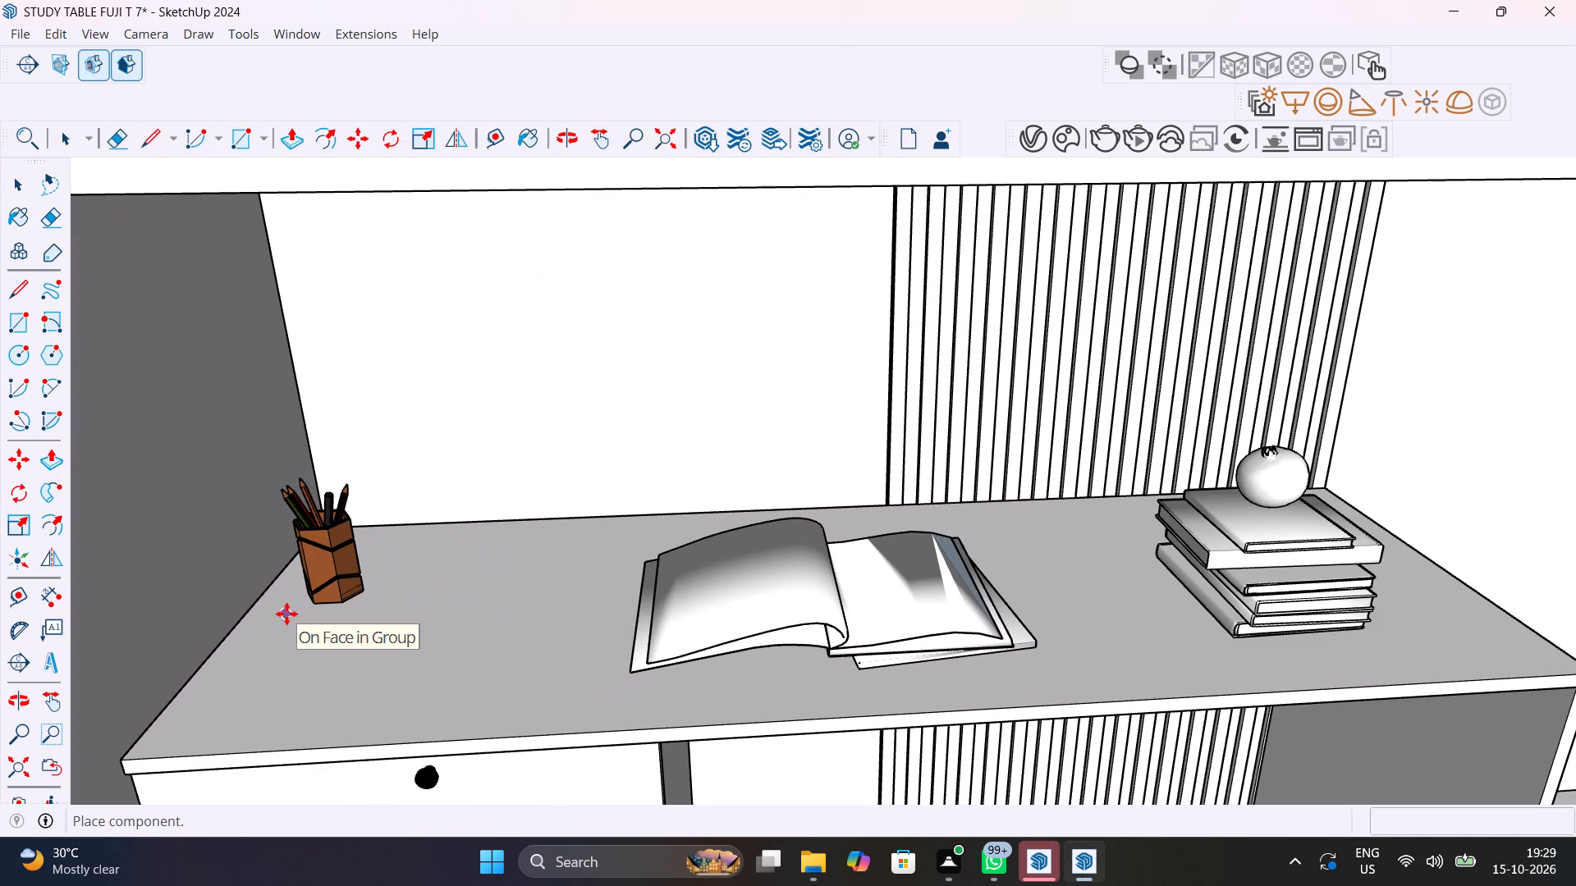
click(419, 587)
scroll(506, 625, down, 12)
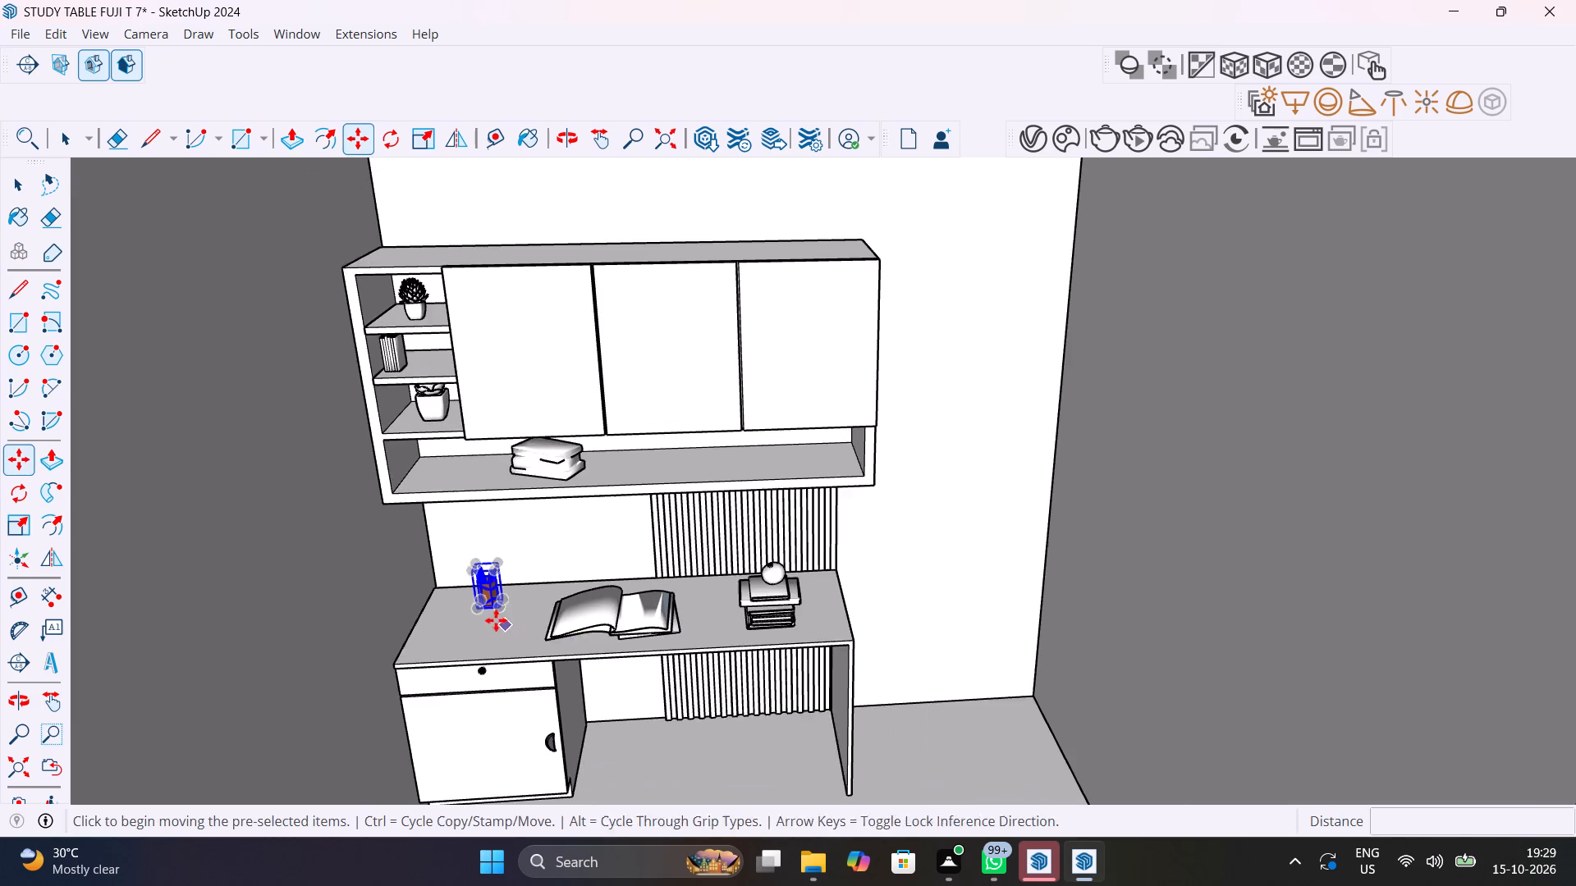
middle_drag(488, 616, 545, 601)
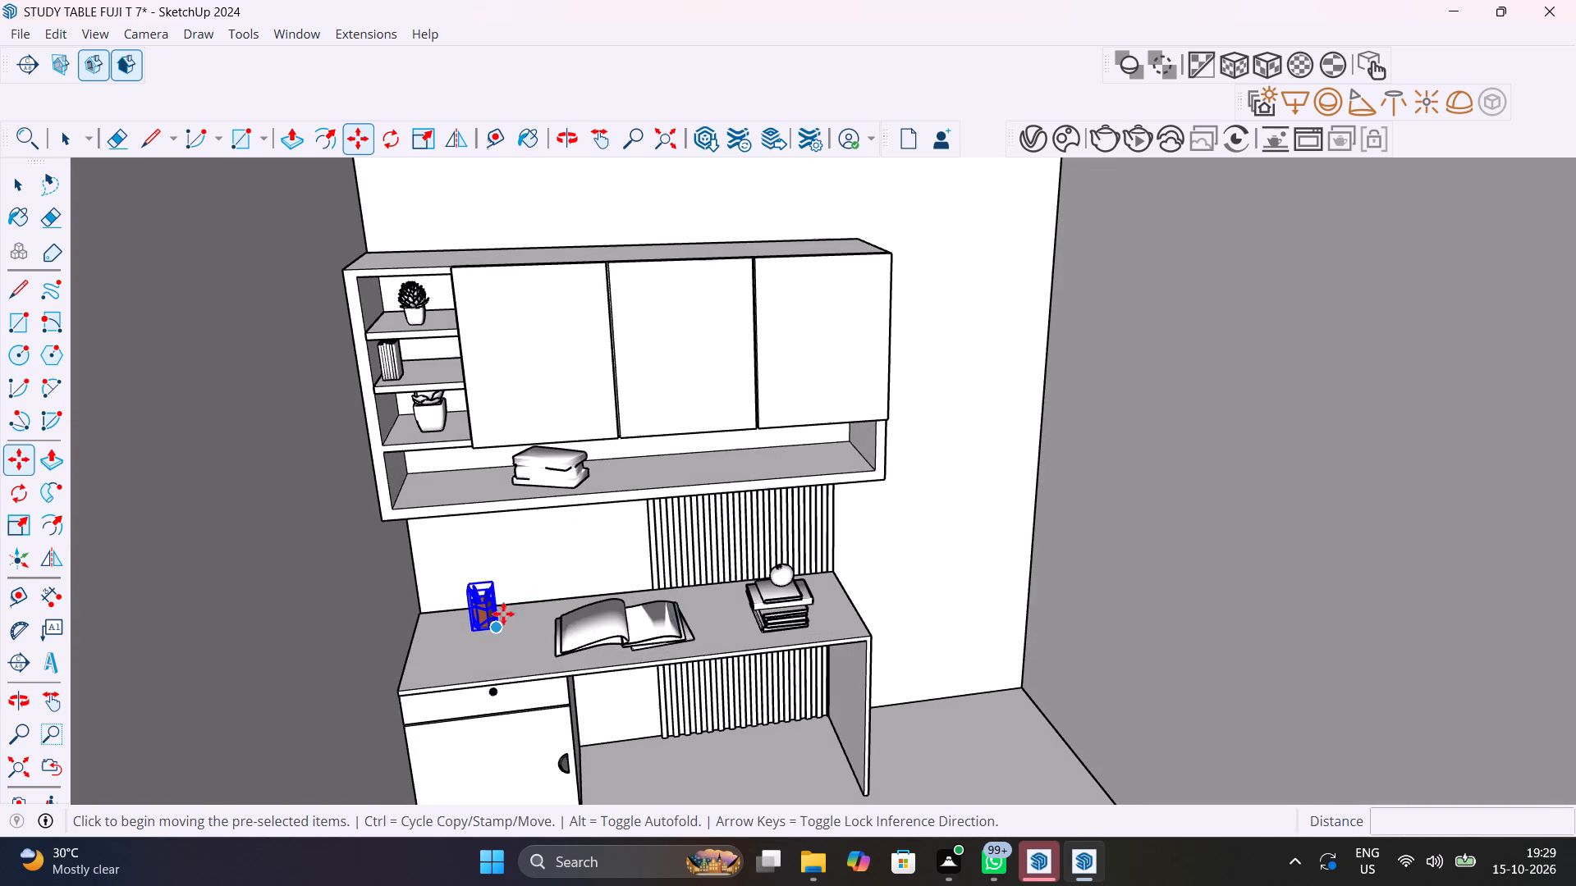
key(space)
scroll(462, 633, up, 7)
scroll(559, 590, down, 1)
middle_drag(559, 590, 511, 431)
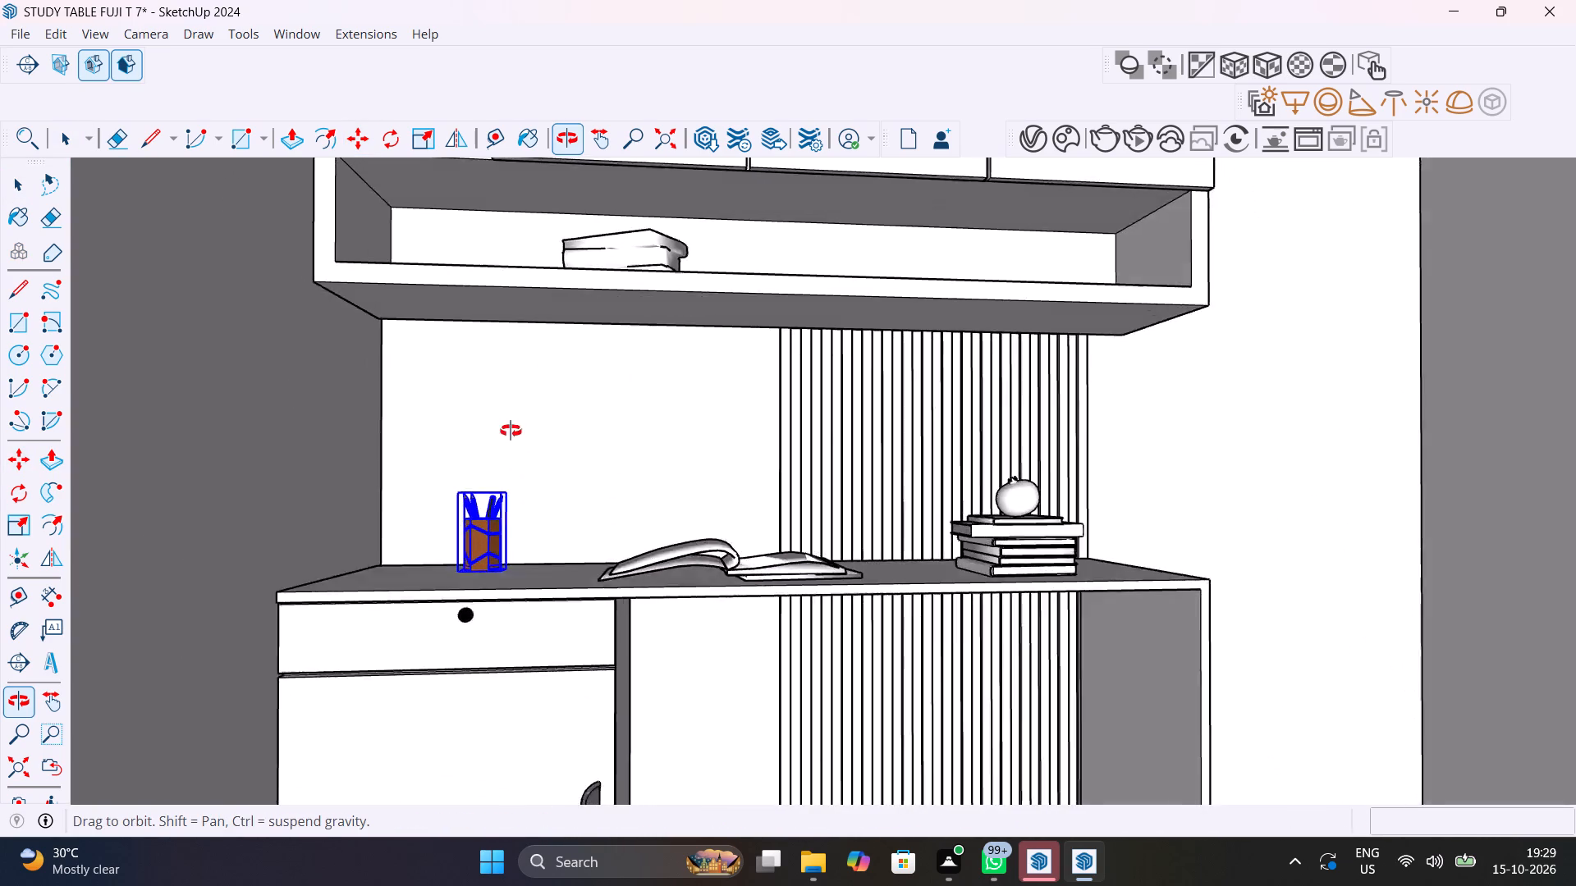
middle_drag(511, 431, 445, 408)
scroll(680, 623, down, 5)
scroll(950, 647, down, 5)
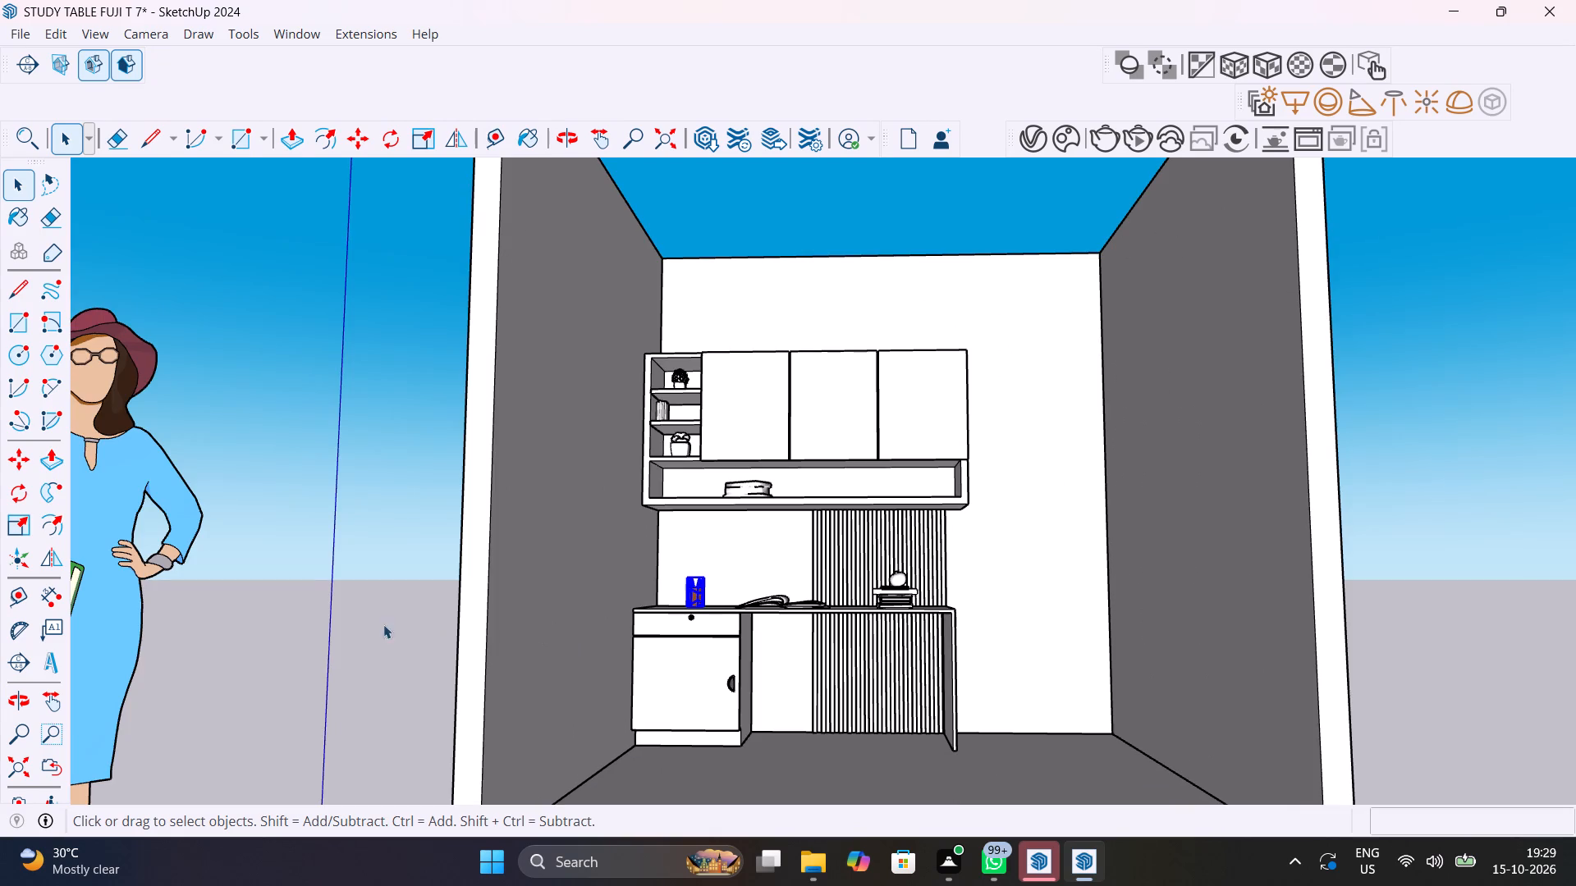
click(363, 621)
middle_drag(636, 591, 573, 735)
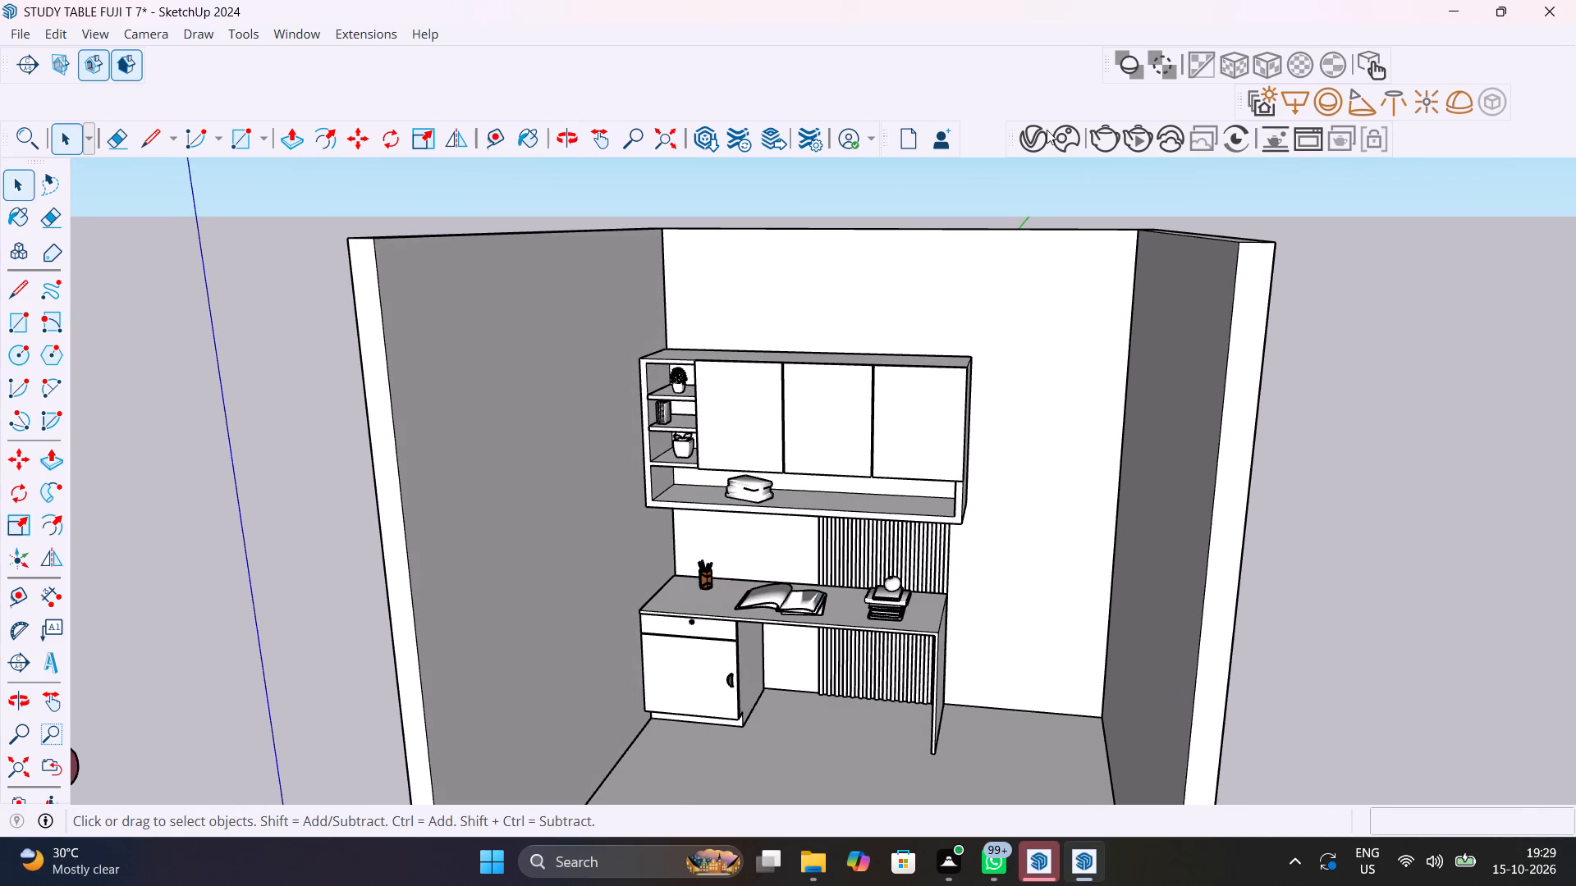
Search the Chaos Cosmos online assets for CHAIR.
click(1068, 138)
click(367, 53)
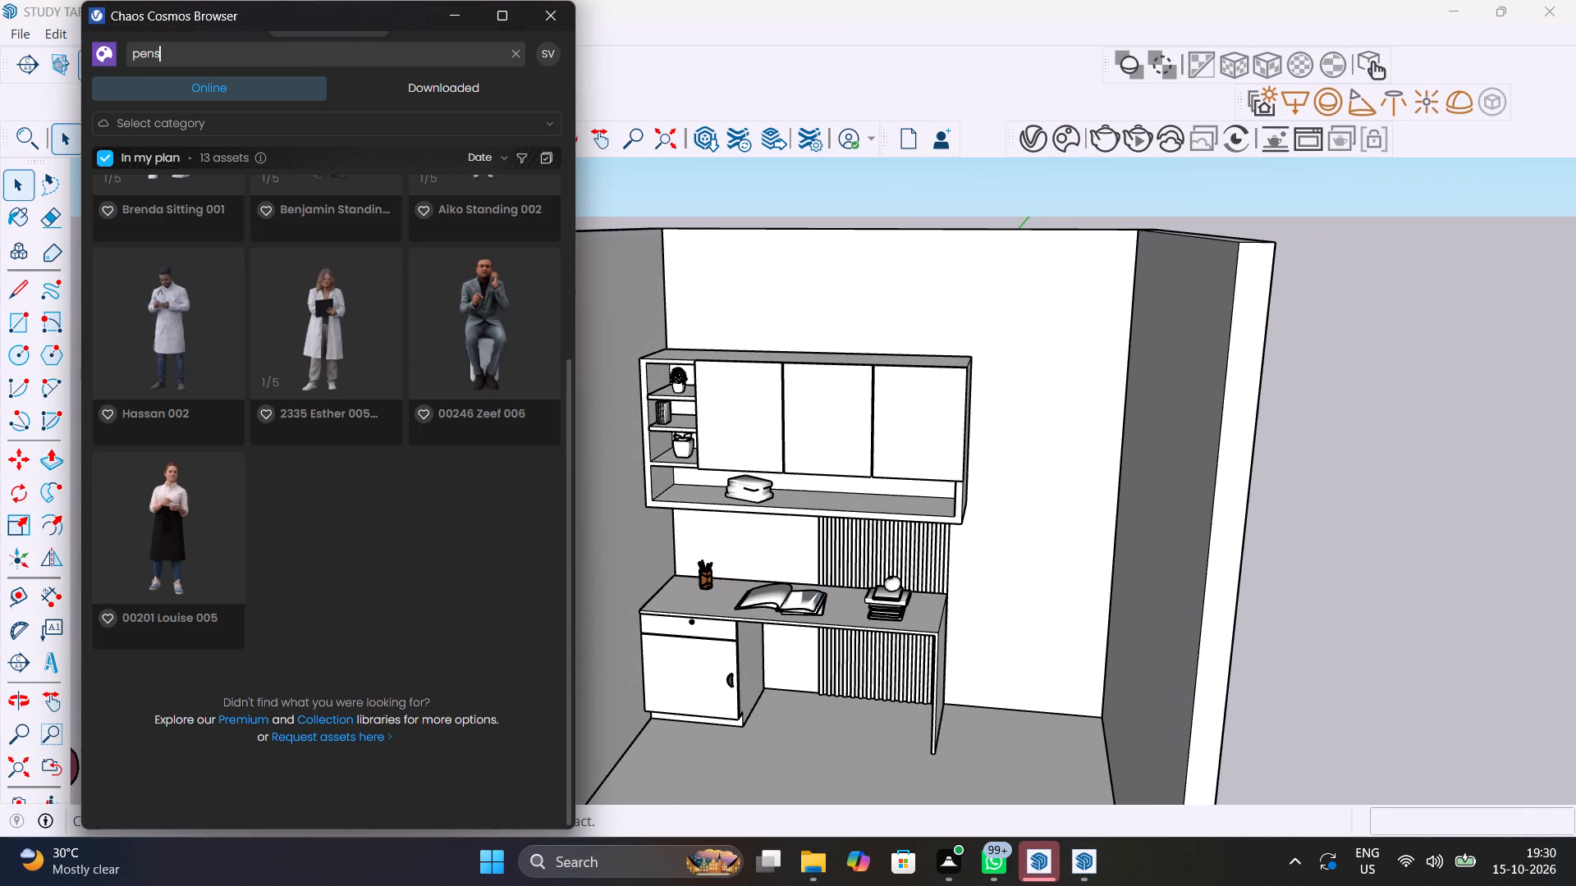
key(BackSpace)
key(BackSpace)
key(BackSpace)
key(BackSpace)
key(BackSpace)
key(BackSpace)
key(BackSpace)
key(BackSpace)
text(CHAIR)
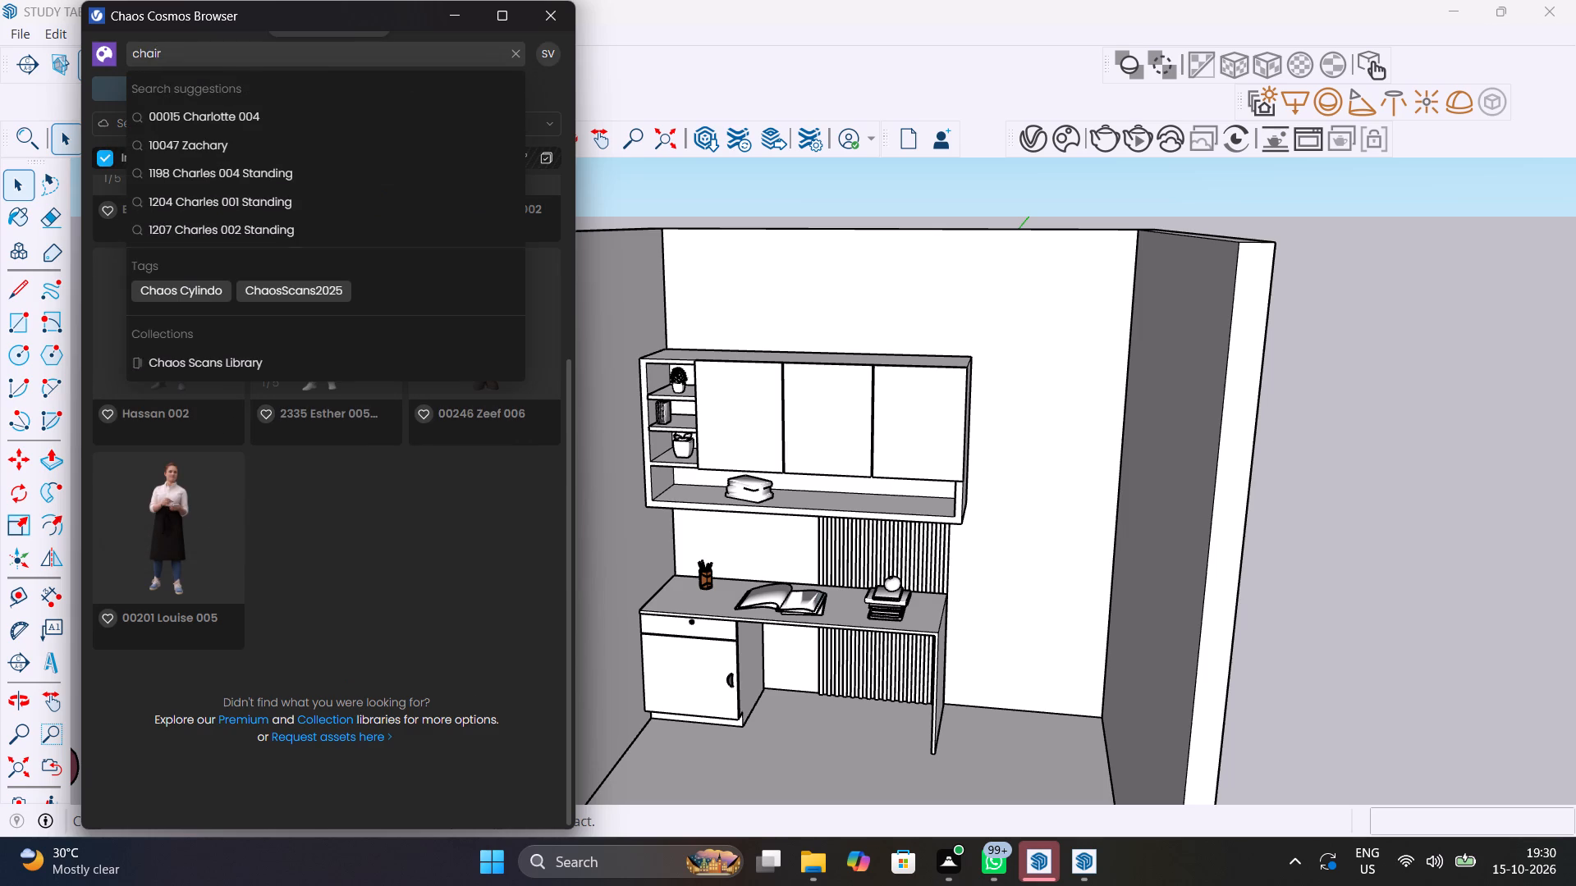
key(Return)
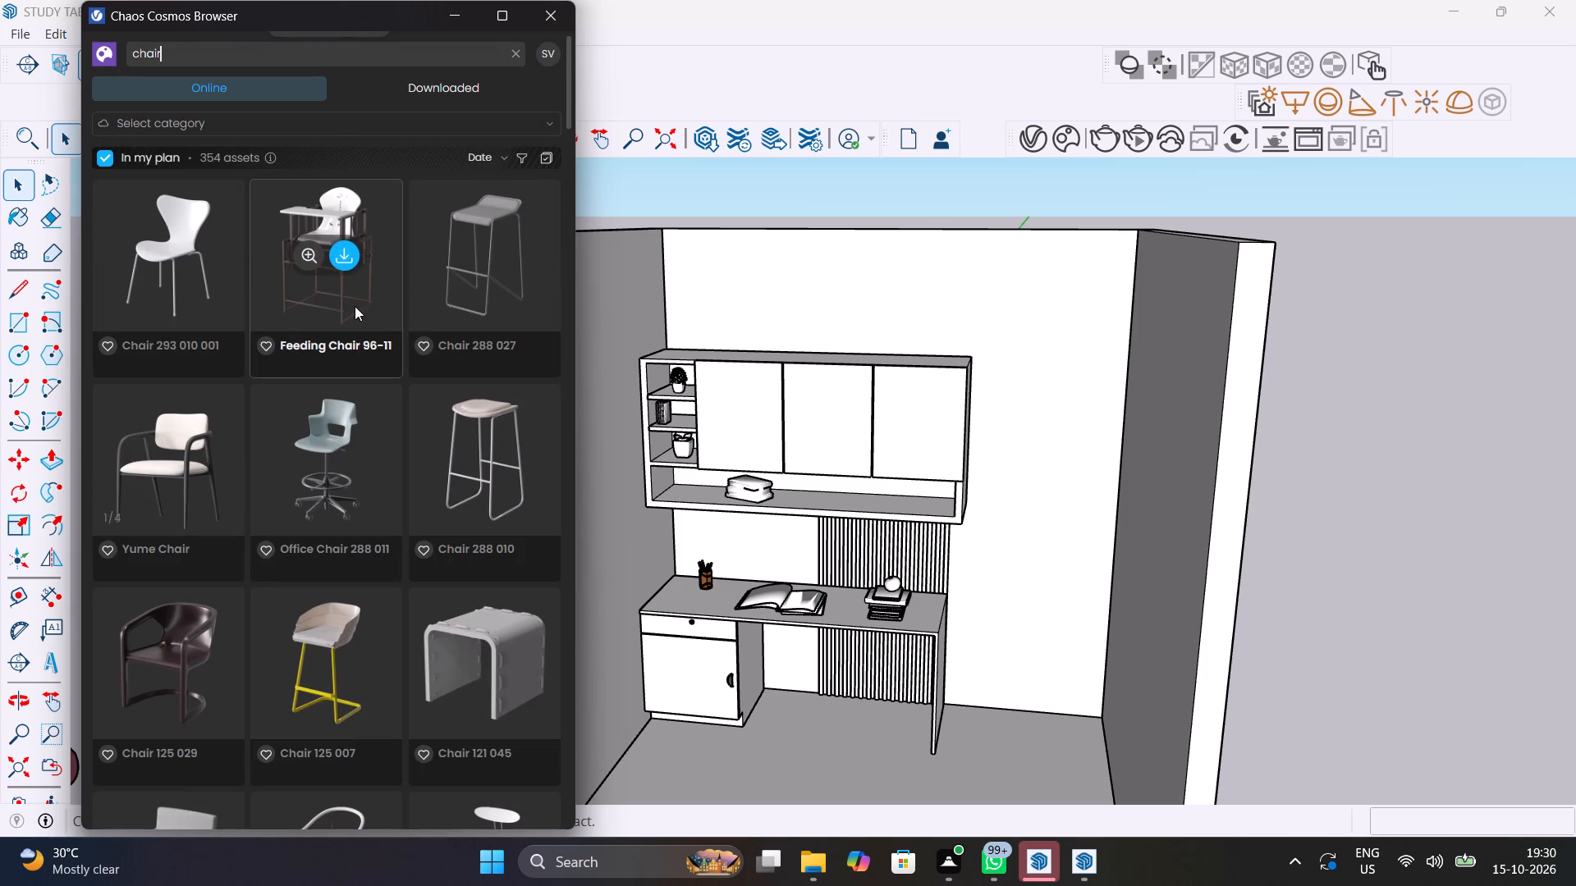
Browse the Cosmos chair assets for a simple chair that suits the study desk.
scroll(355, 320, down, 3)
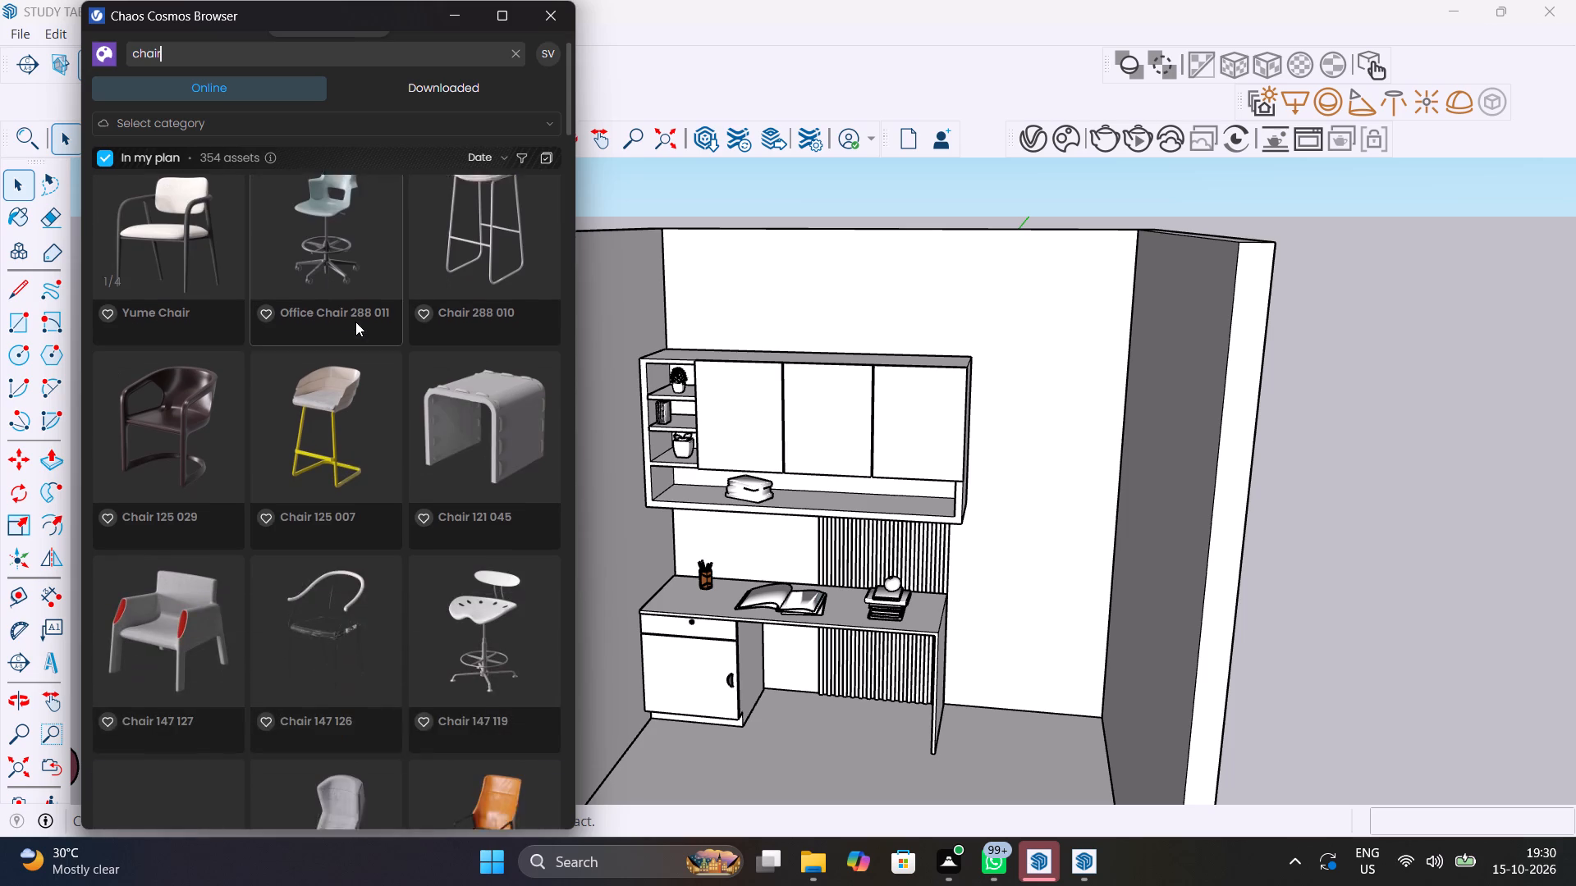
scroll(355, 322, down, 4)
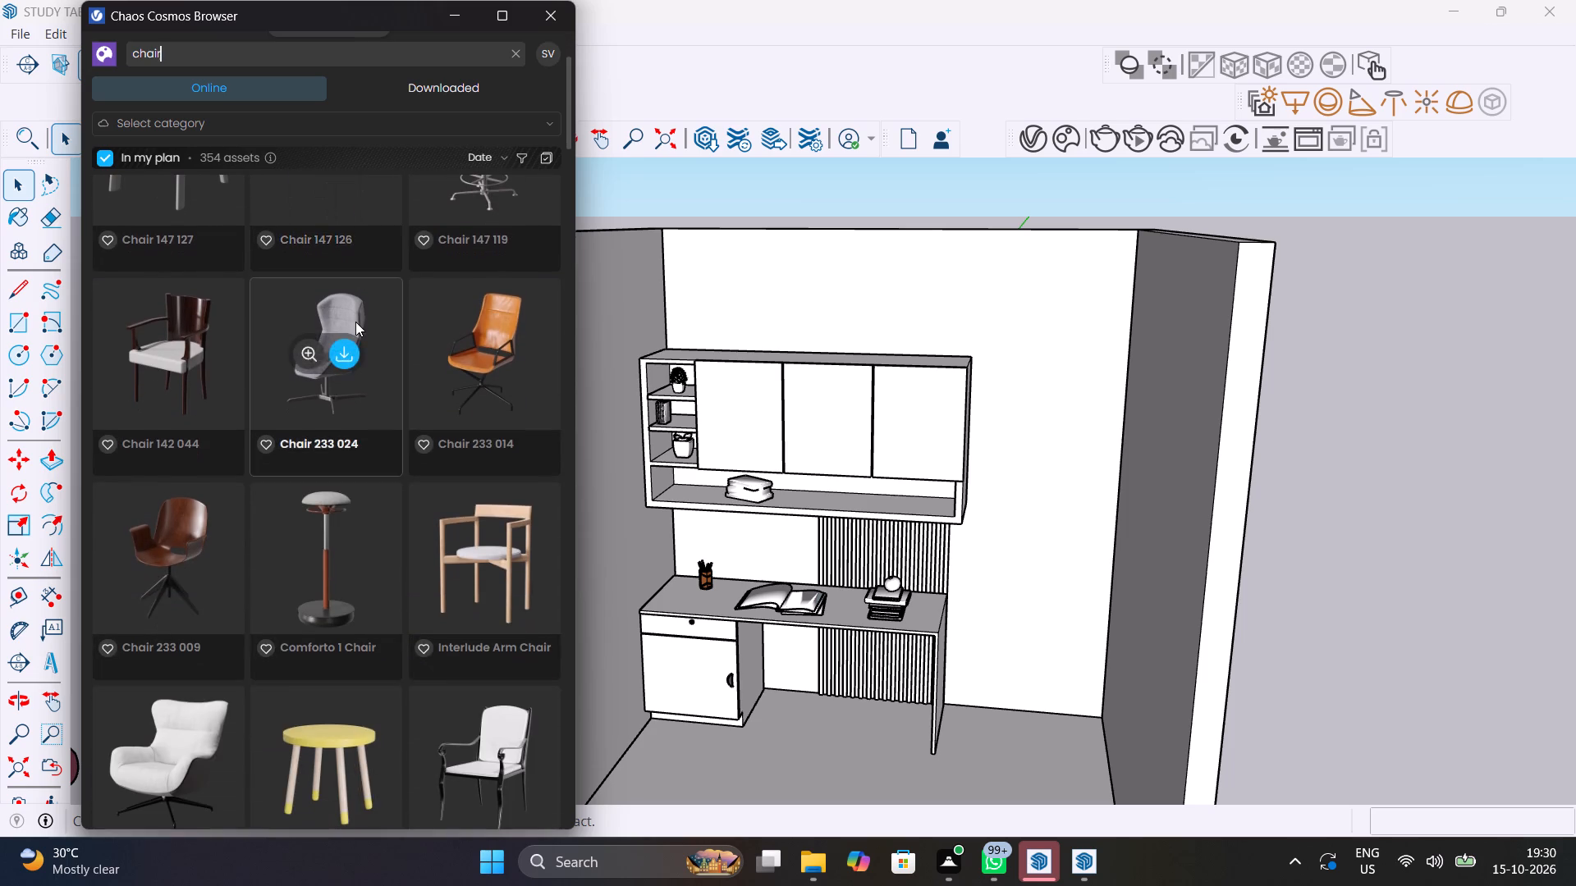
scroll(355, 322, down, 5)
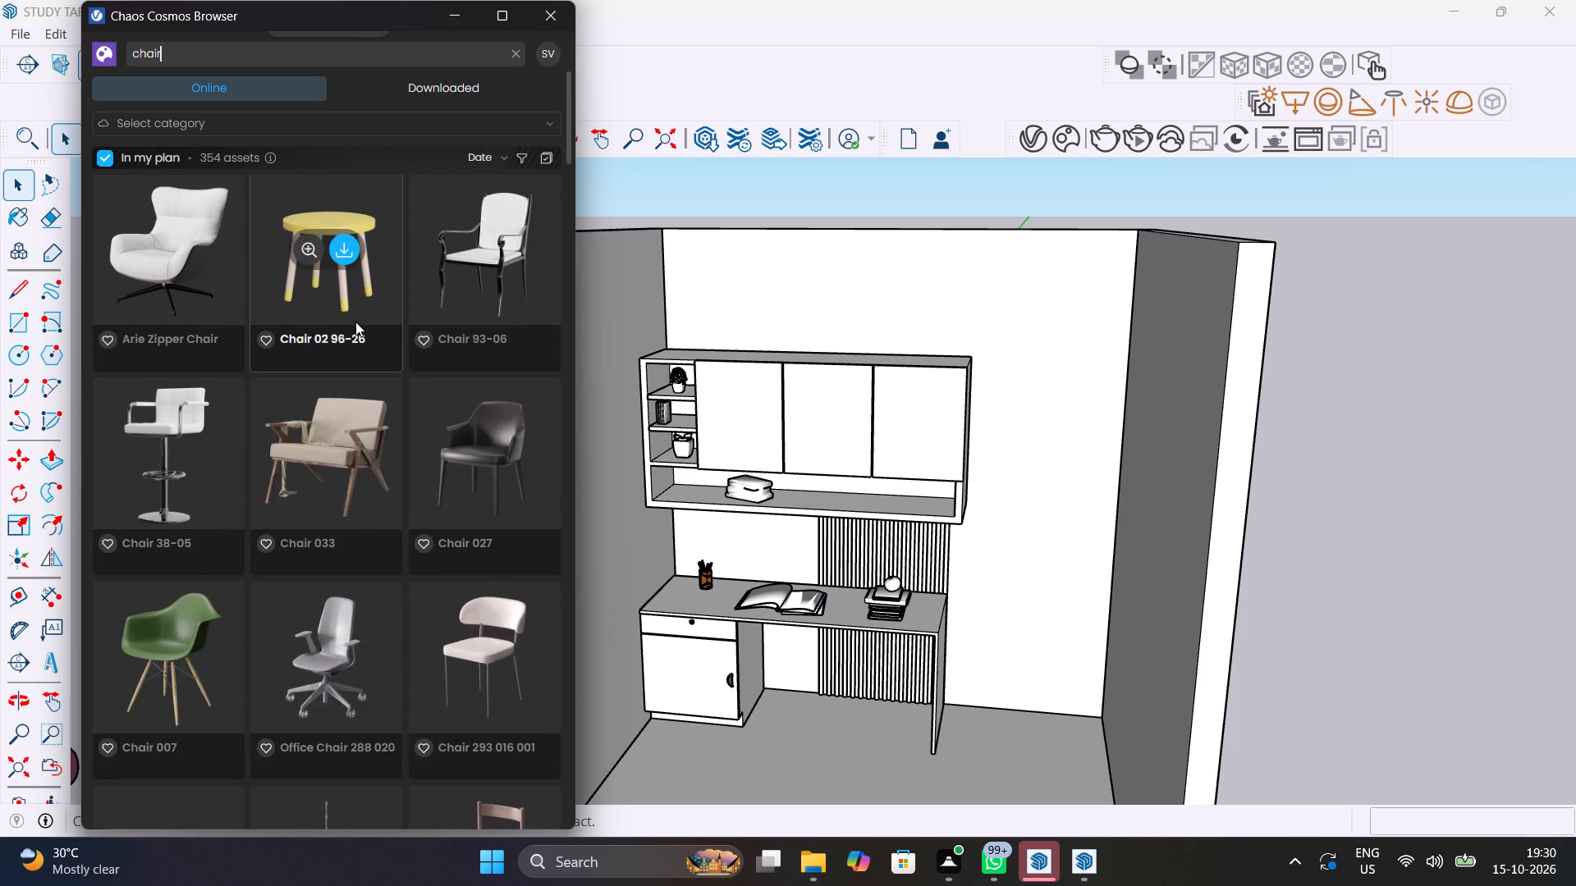
scroll(355, 322, down, 3)
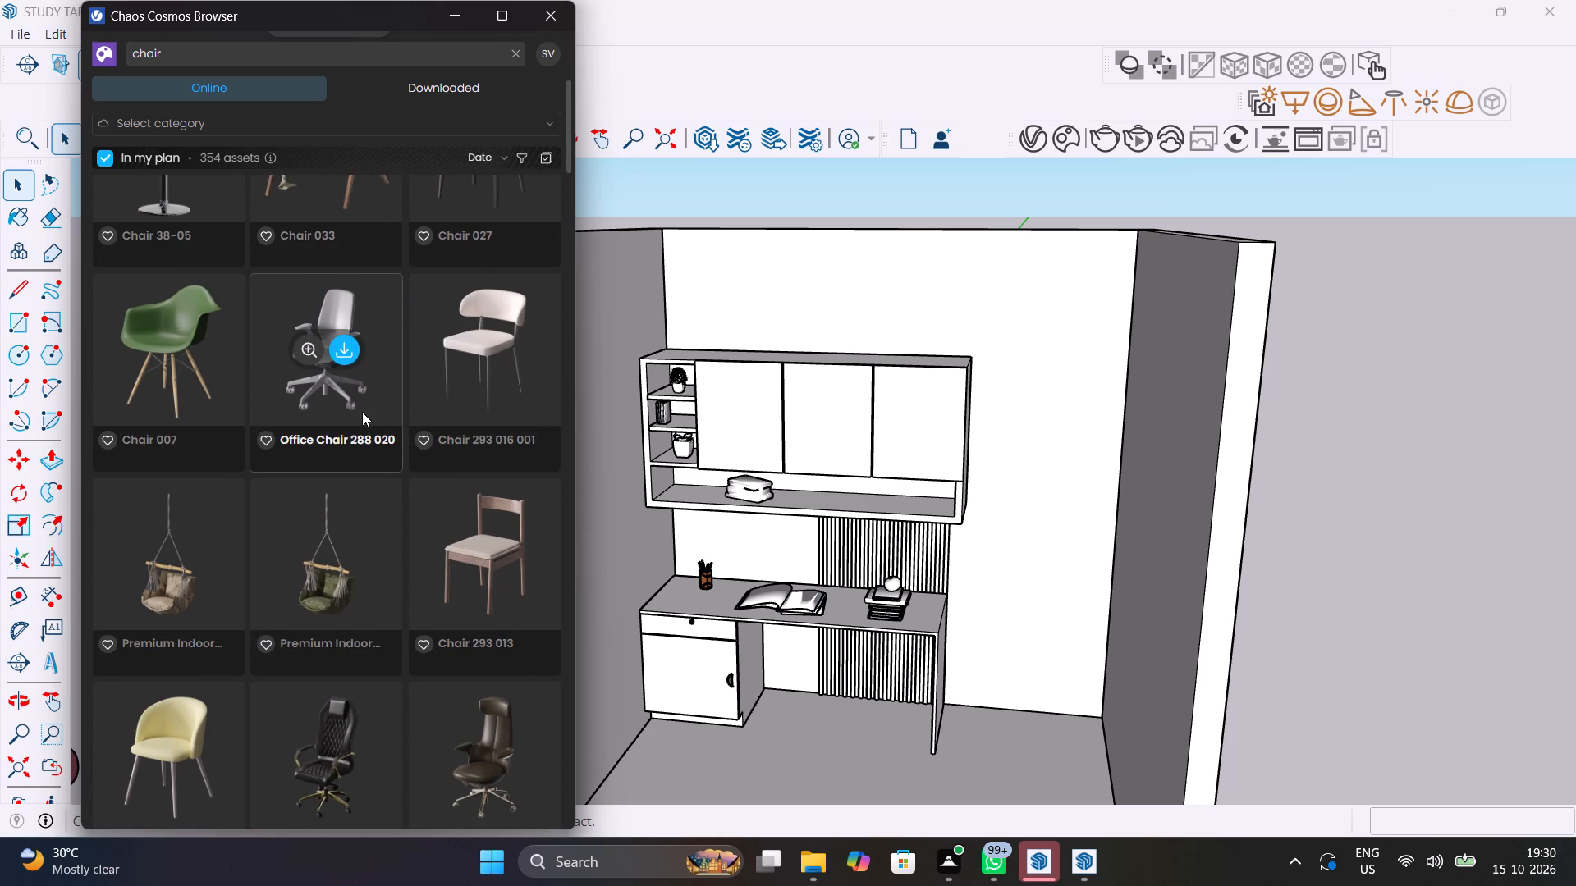
scroll(362, 412, down, 4)
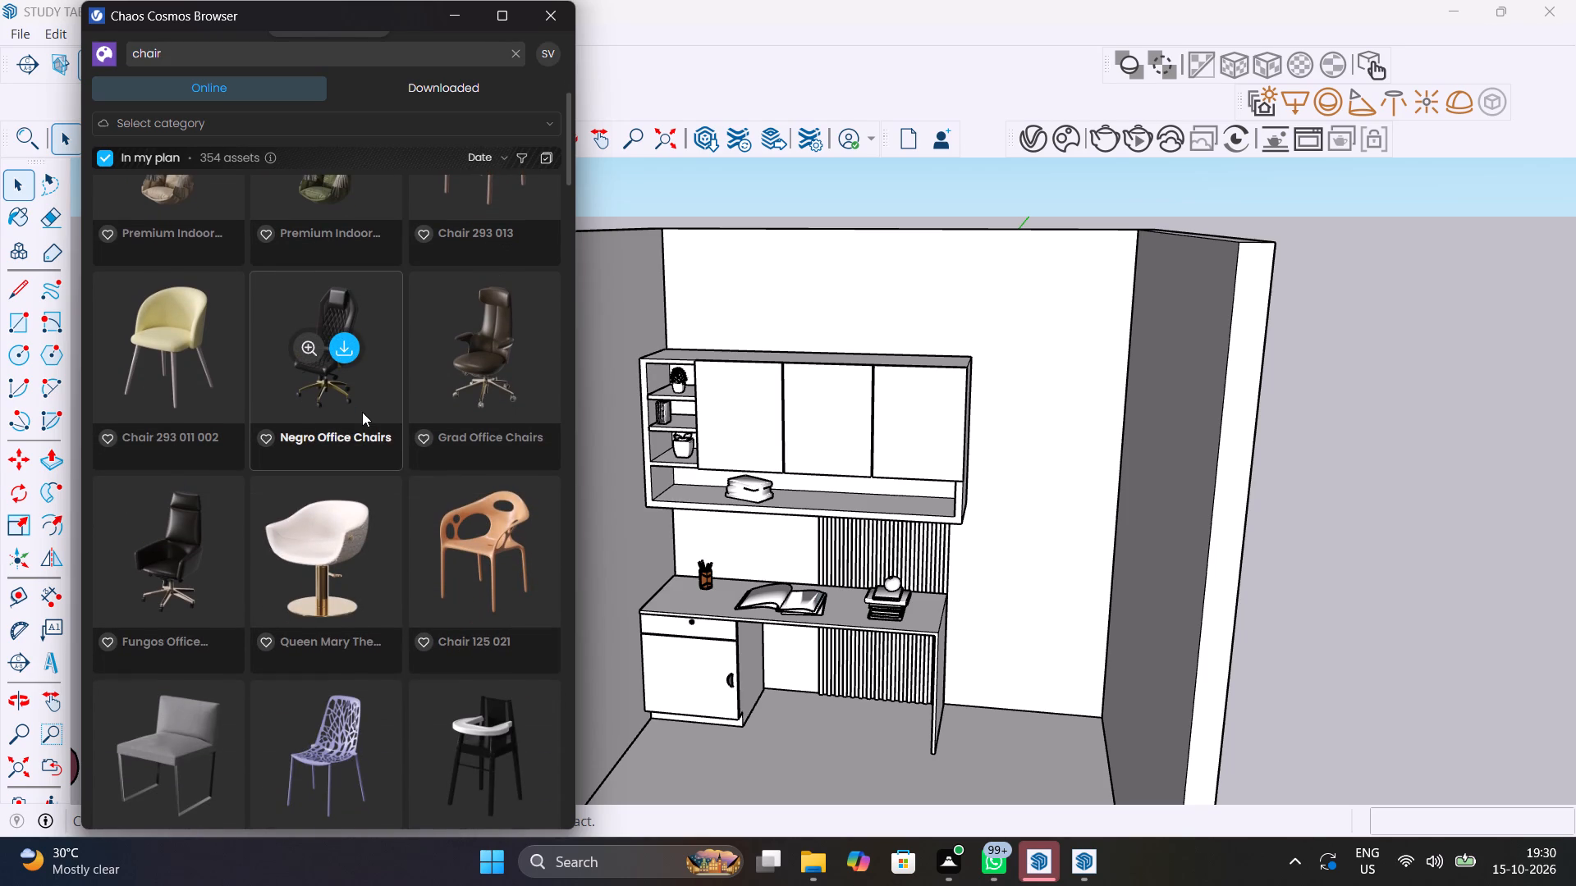
scroll(362, 412, down, 4)
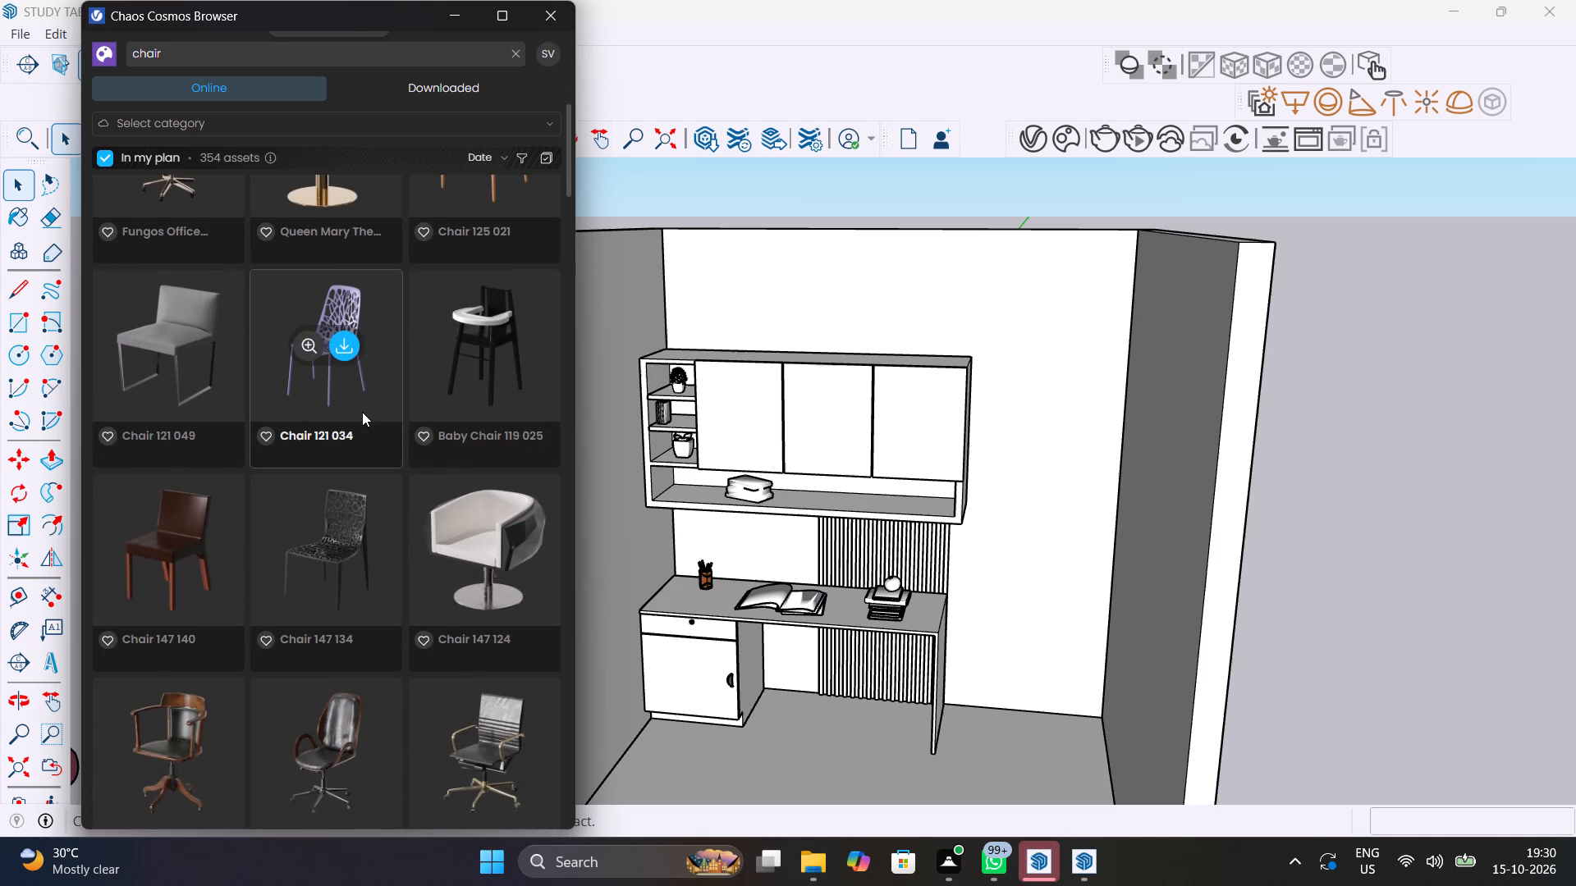
scroll(362, 412, down, 4)
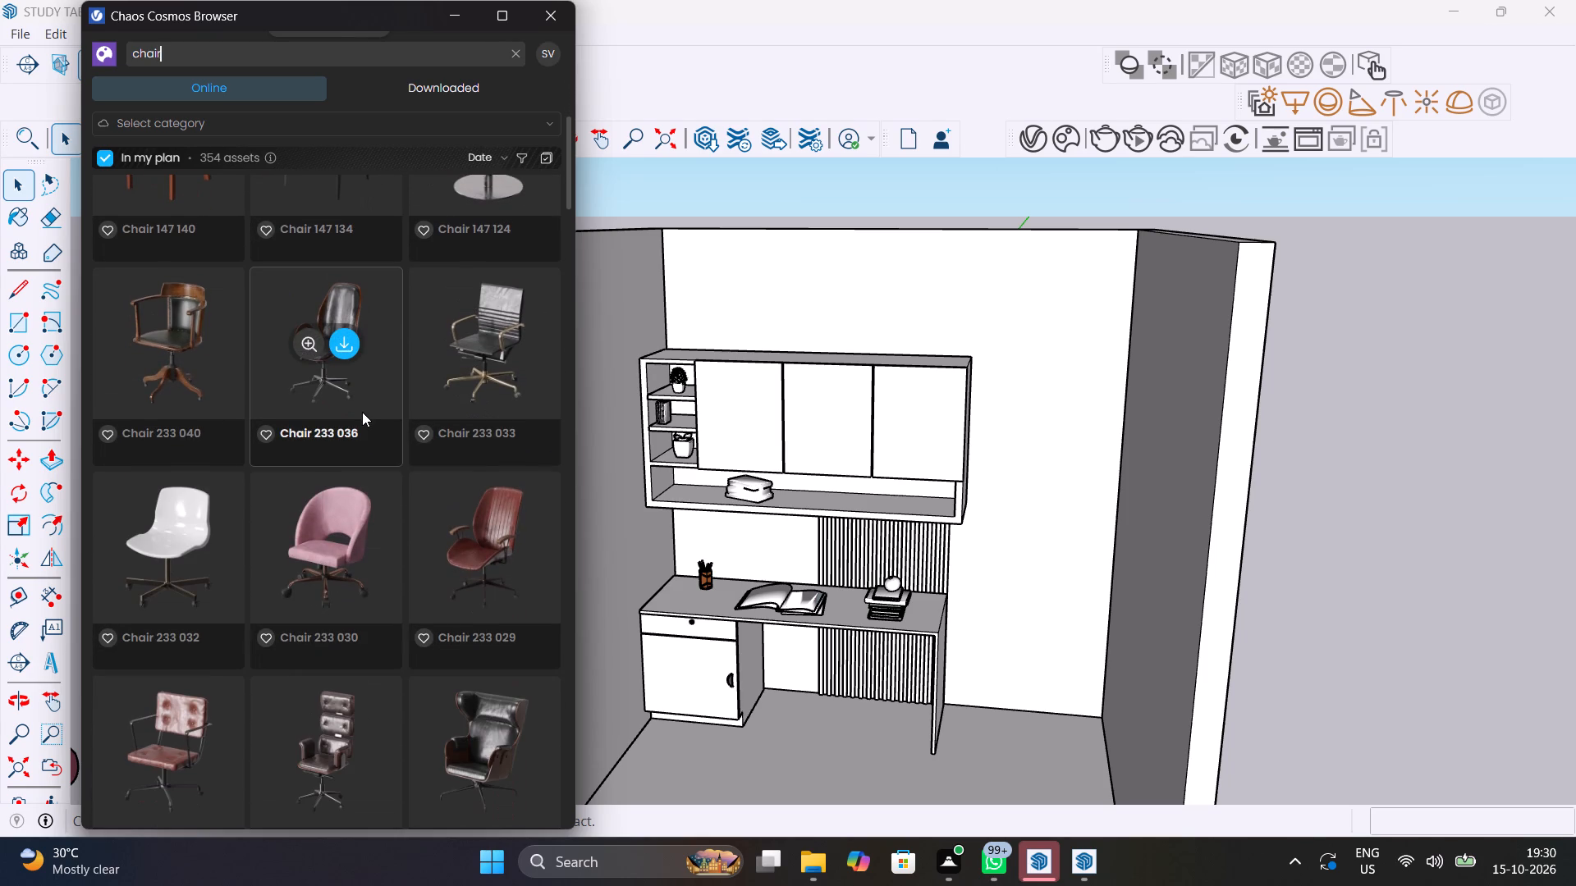
scroll(362, 412, down, 1)
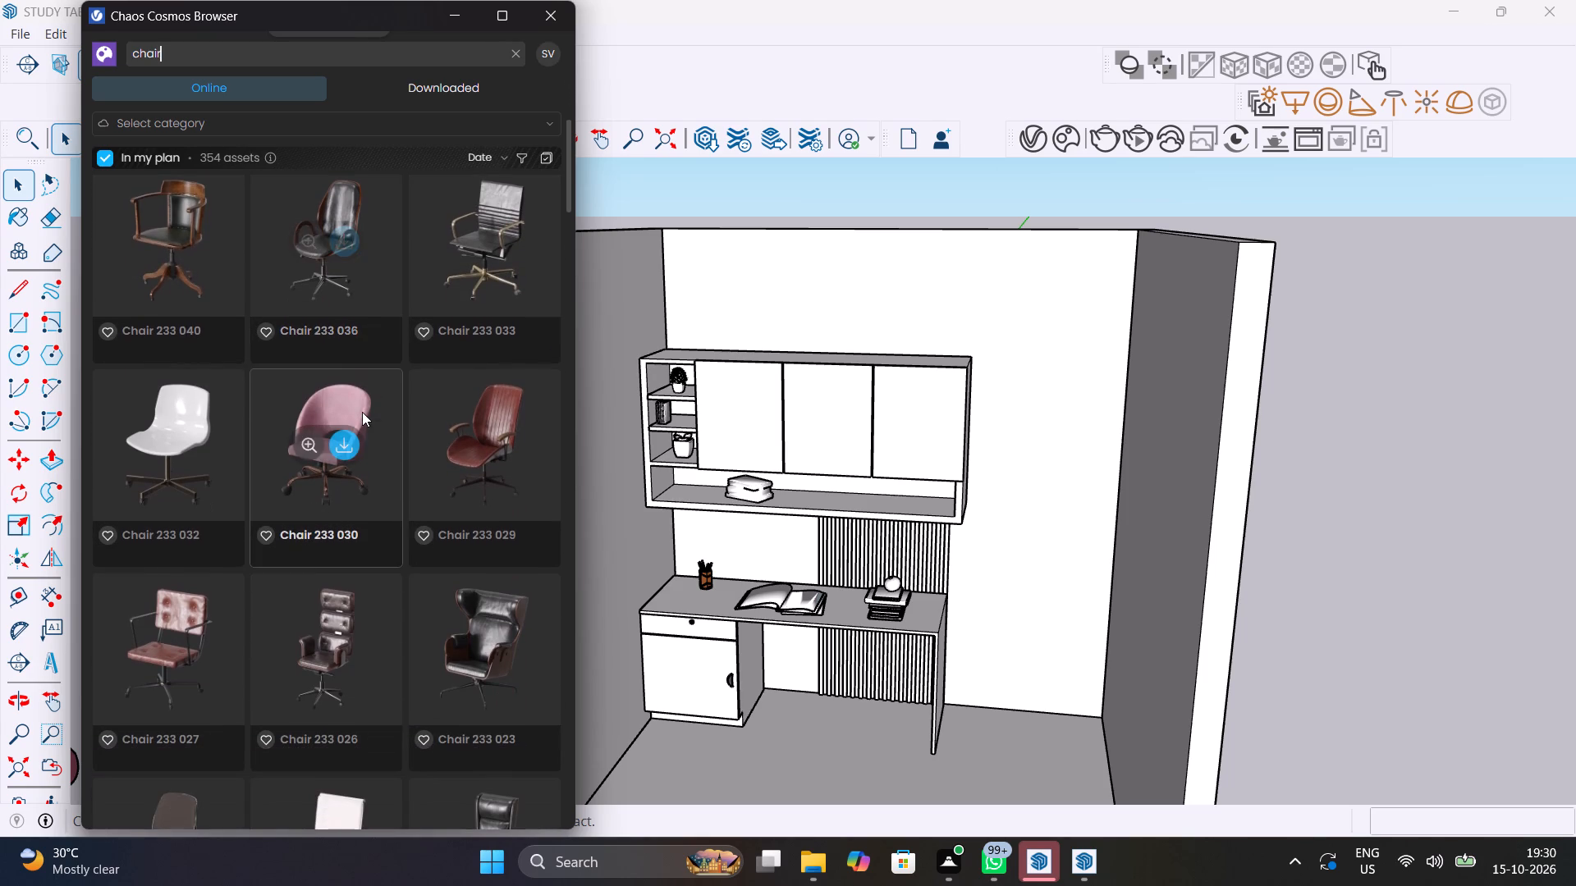
scroll(362, 412, down, 3)
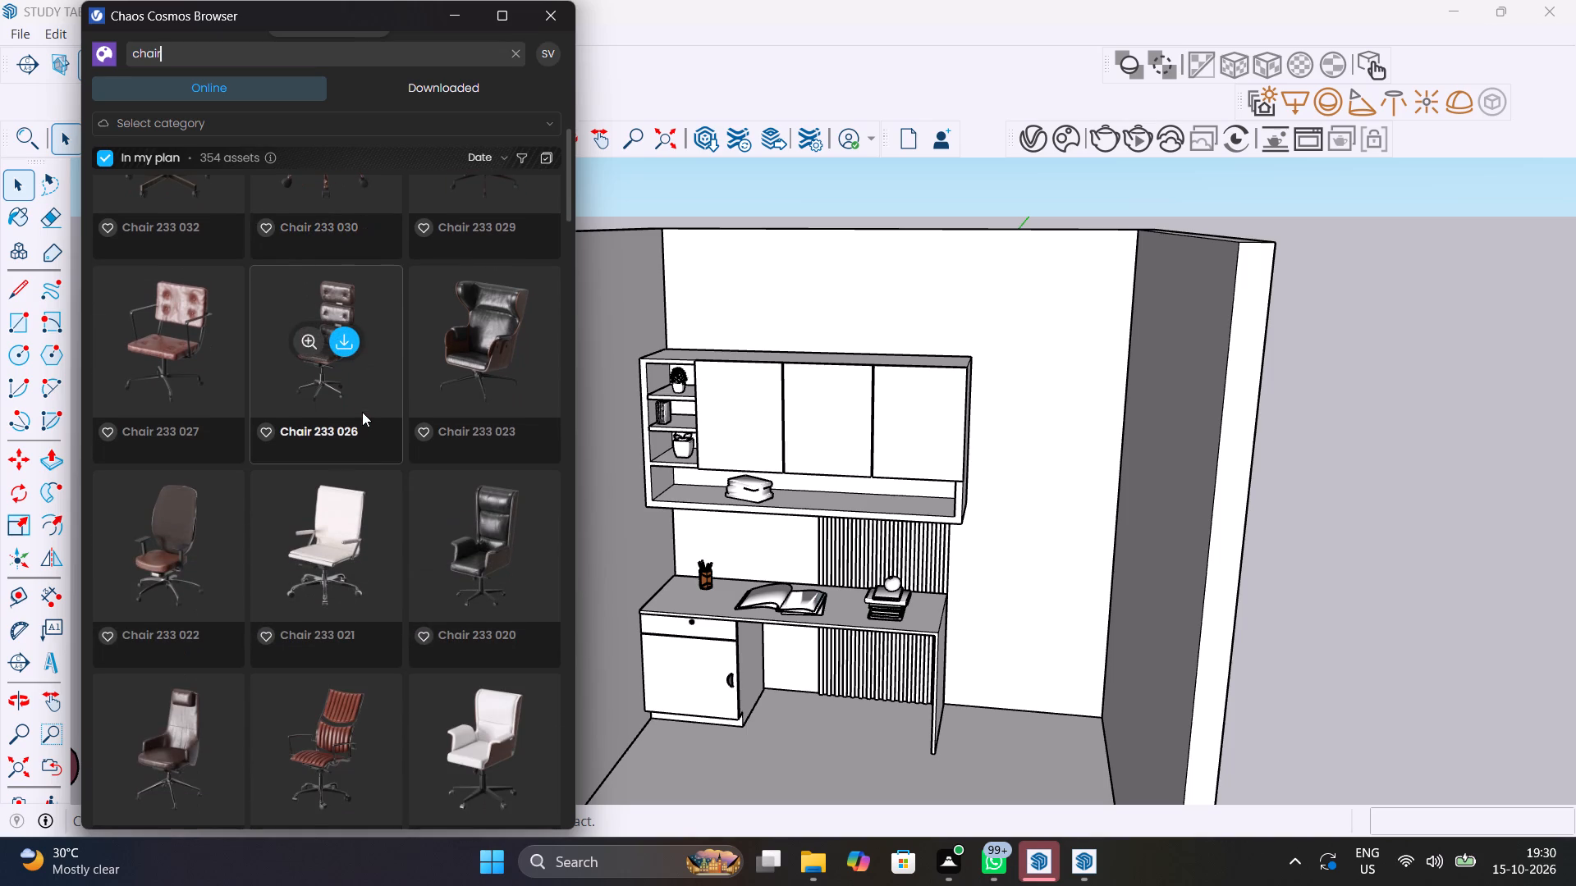
scroll(362, 412, down, 3)
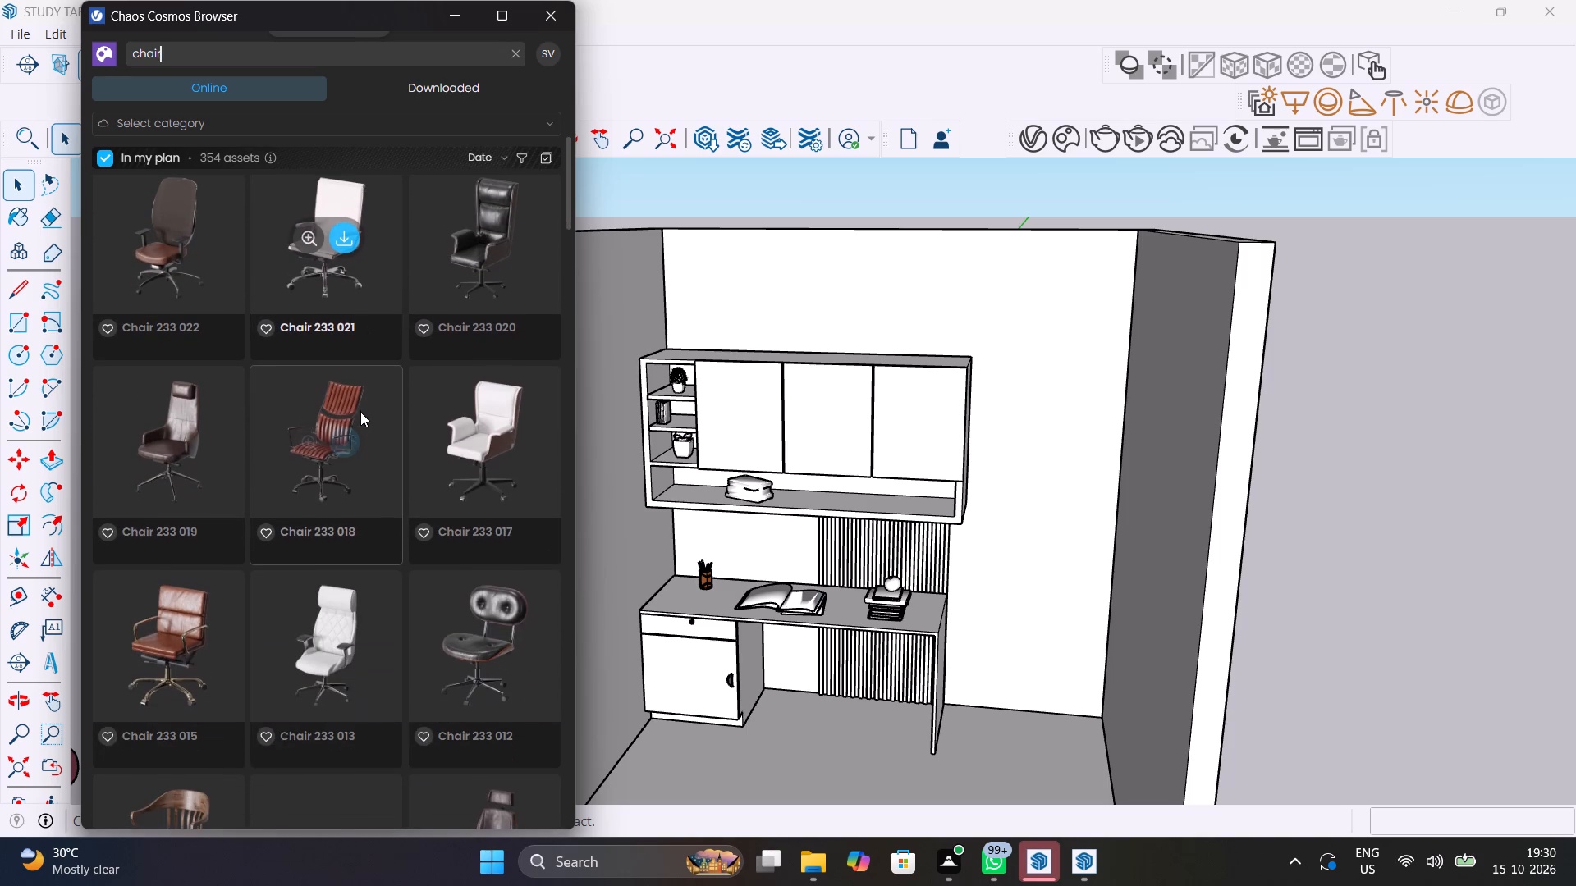
scroll(339, 422, down, 3)
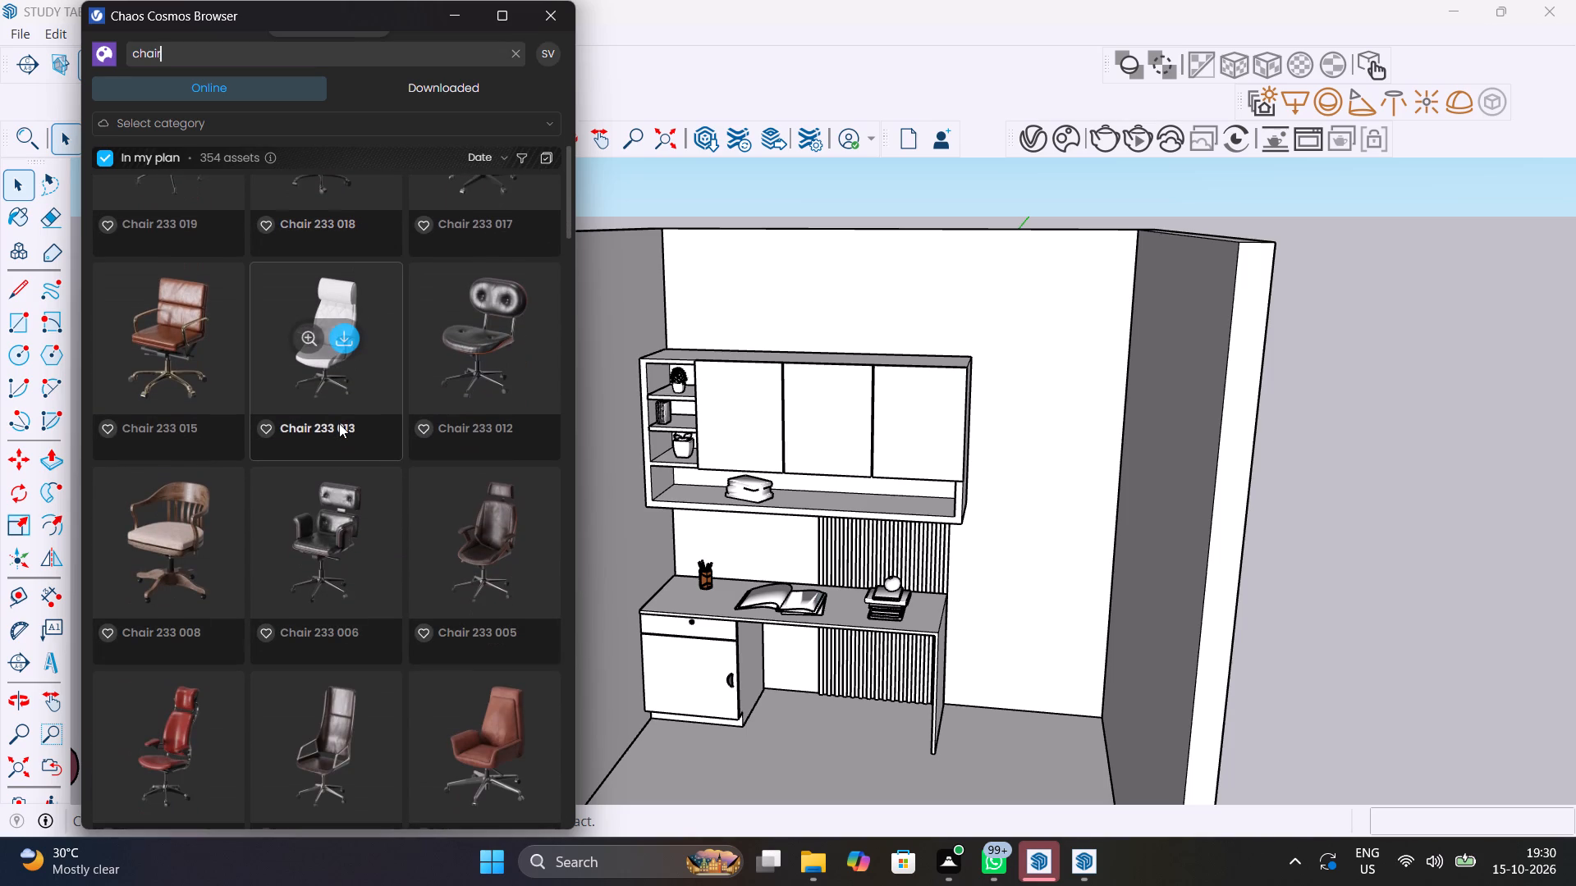
scroll(339, 423, down, 2)
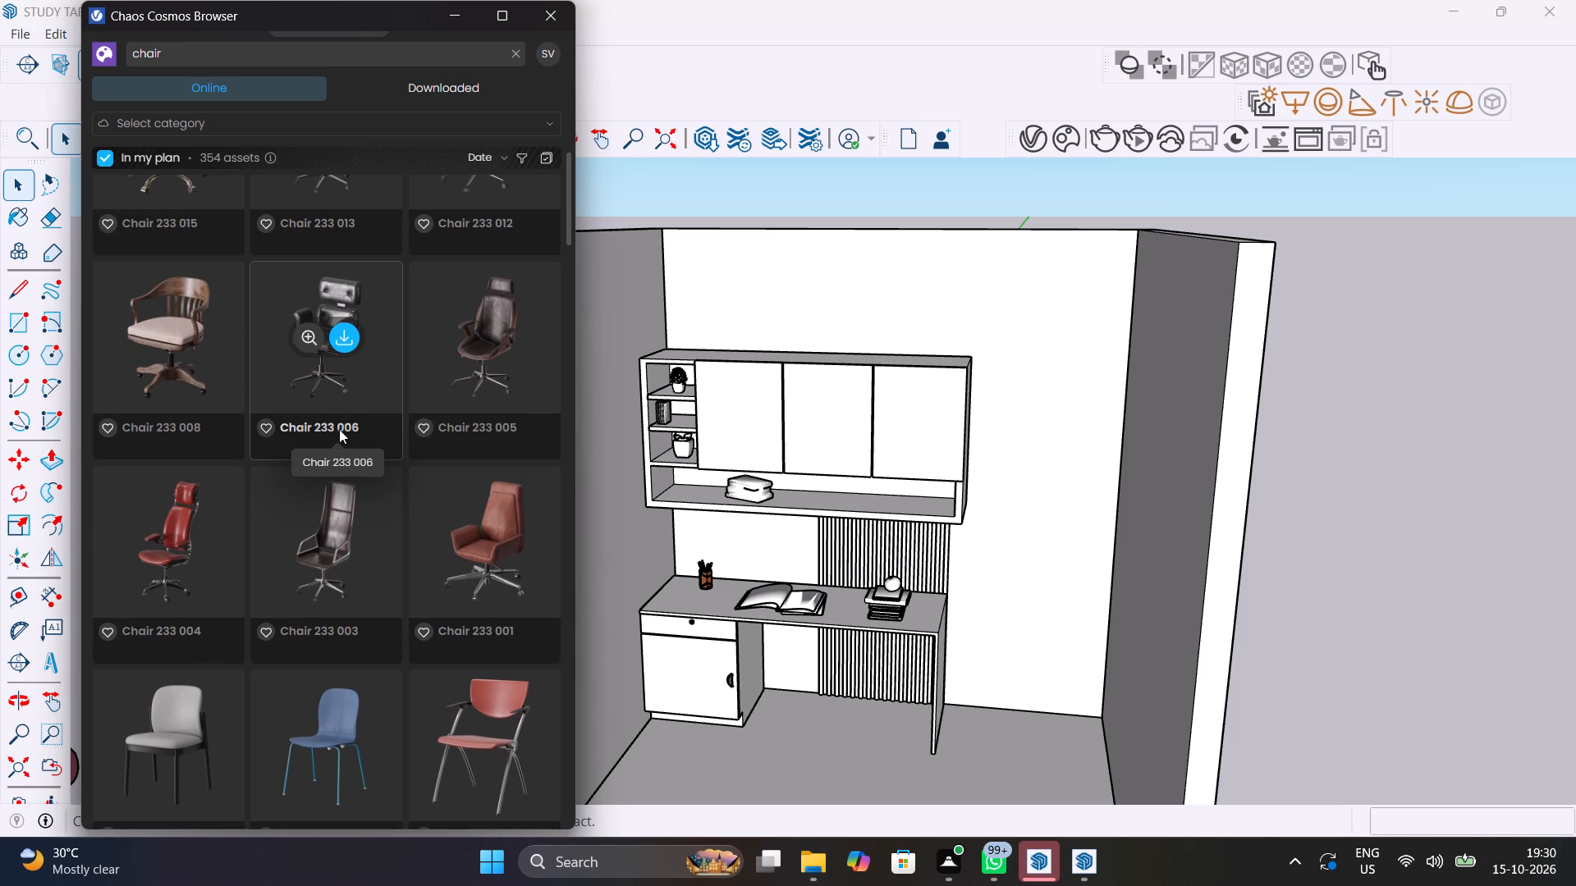
scroll(339, 429, down, 3)
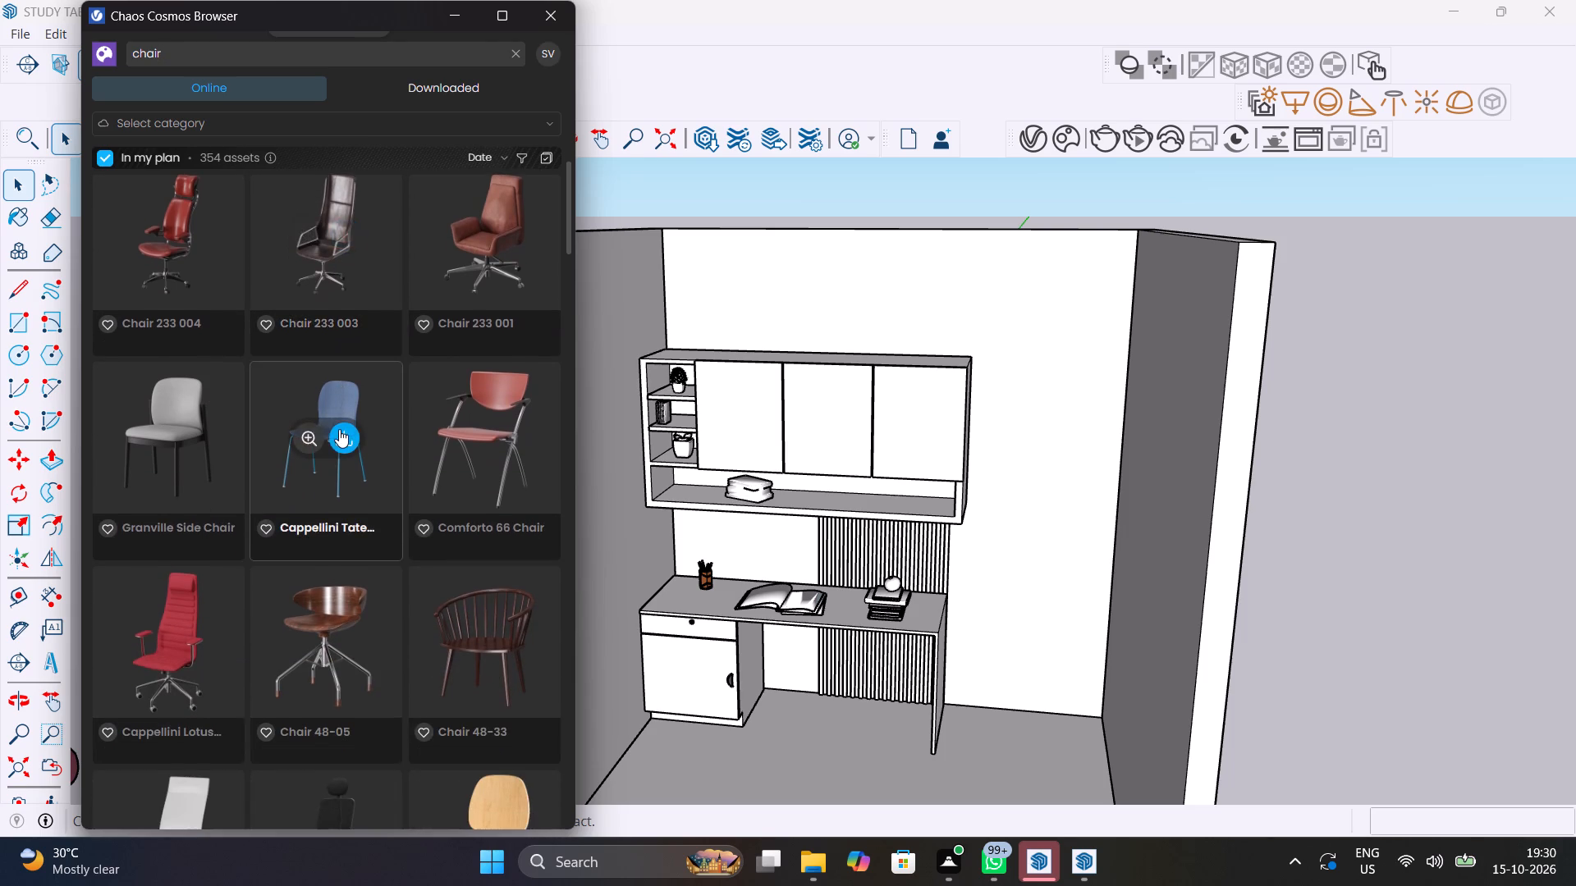
scroll(339, 429, down, 5)
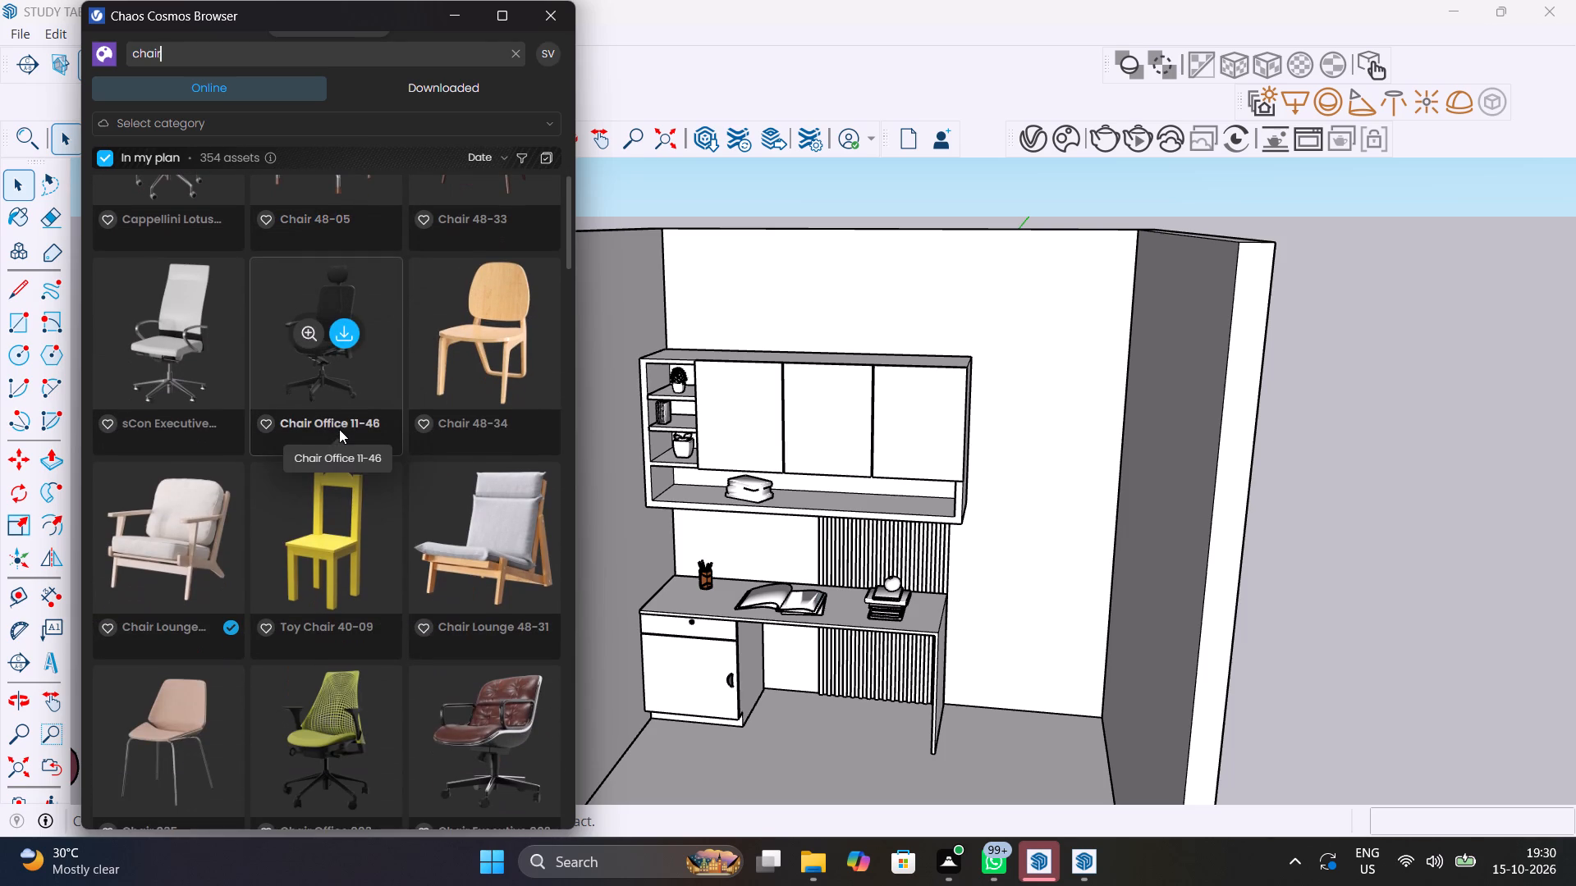
scroll(339, 429, down, 1)
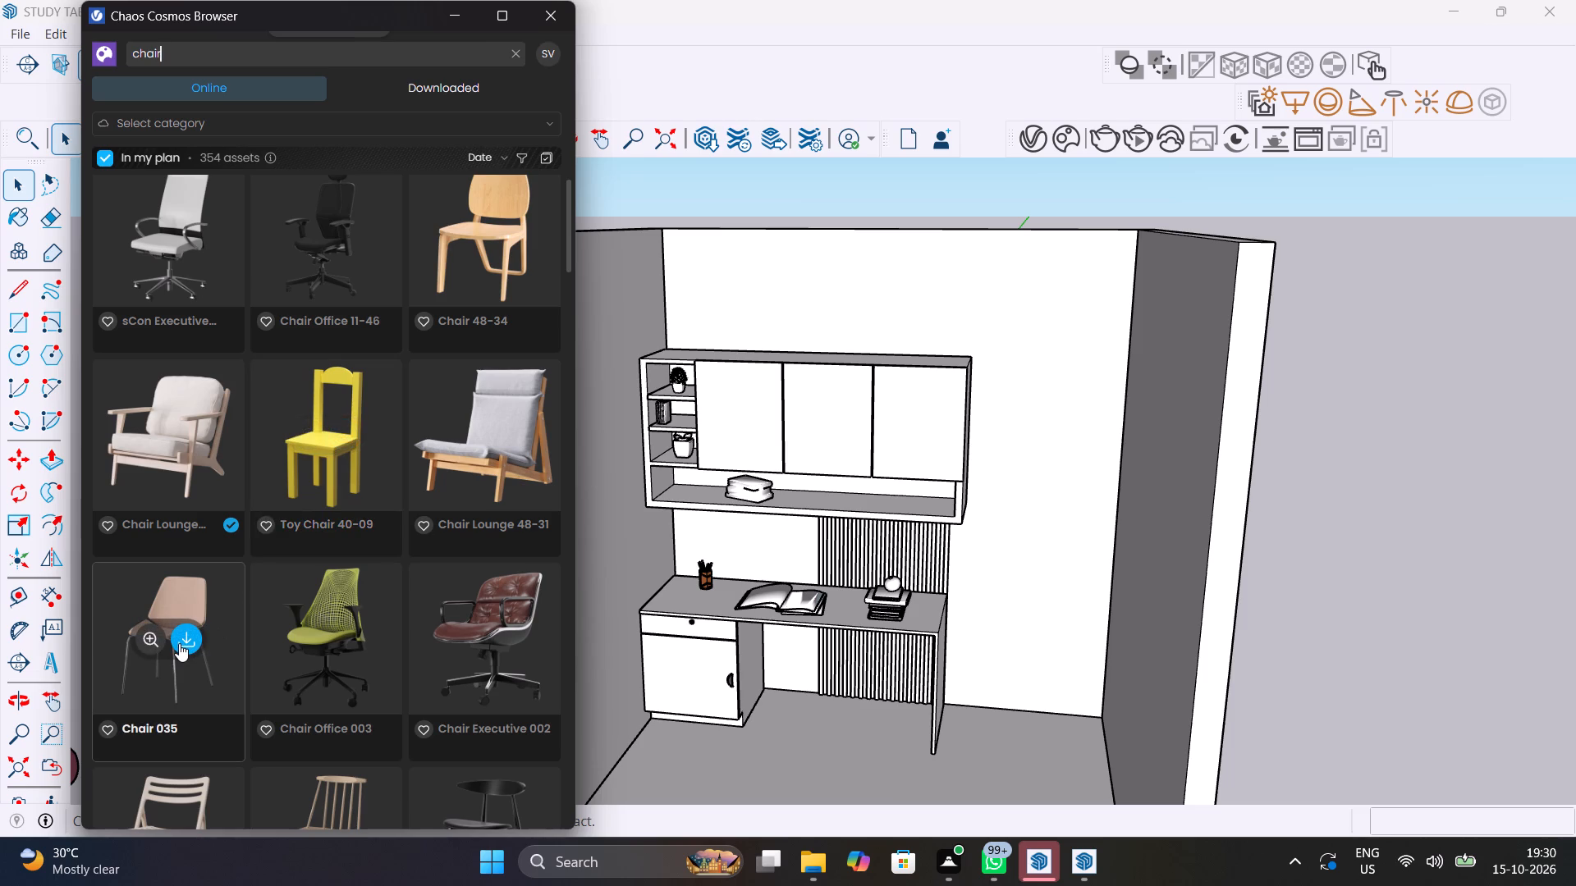
Download the Cosmos asset Chair 035, import it and place it on the room floor in front of the desk.
click(179, 643)
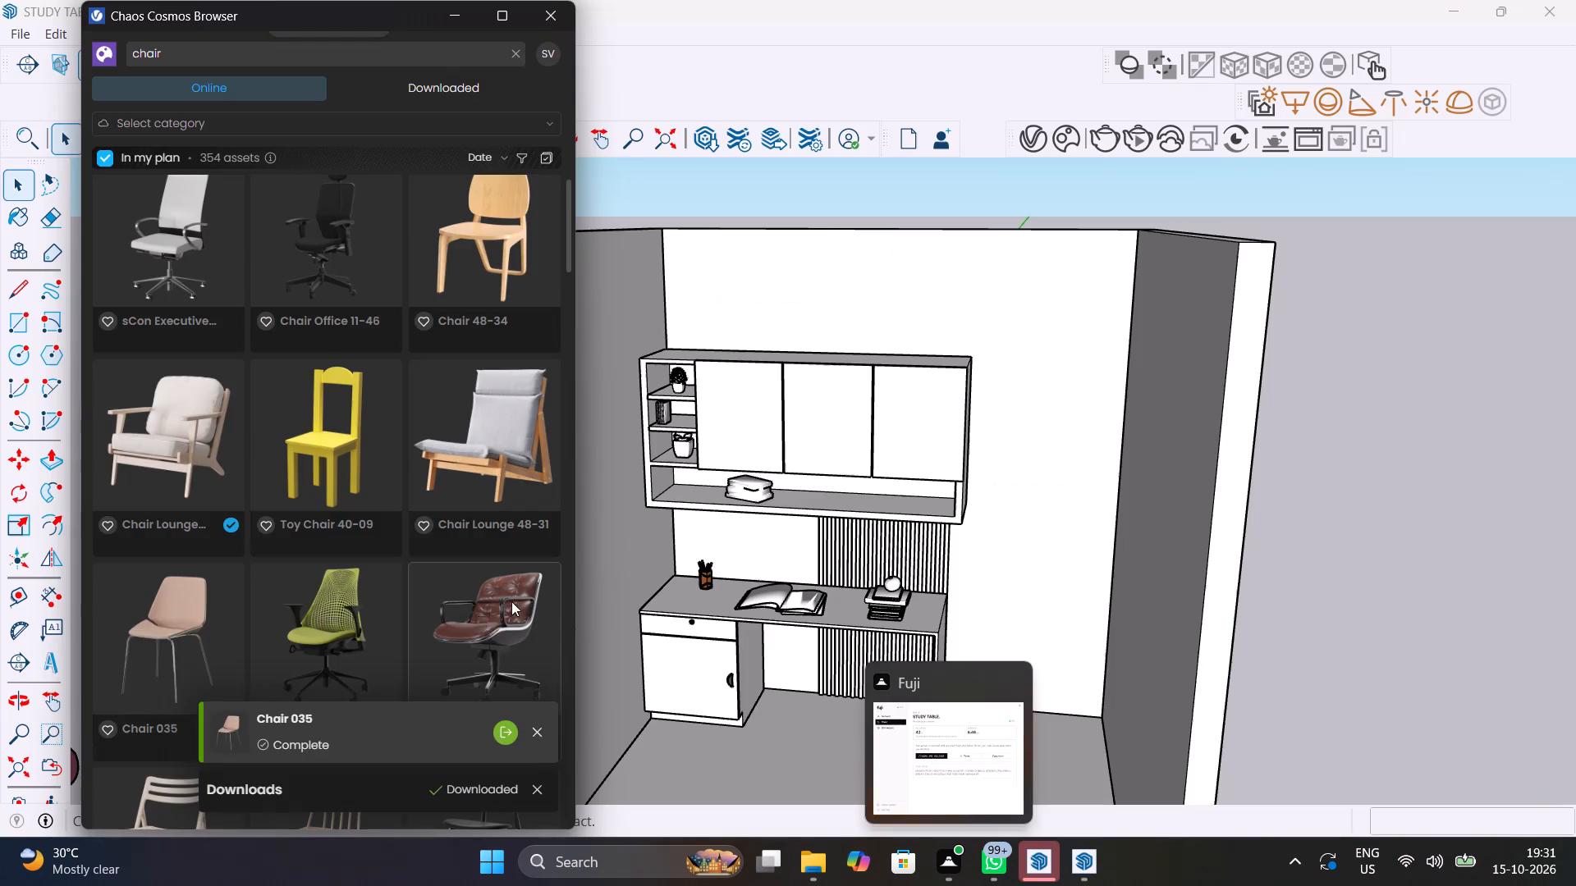
click(190, 645)
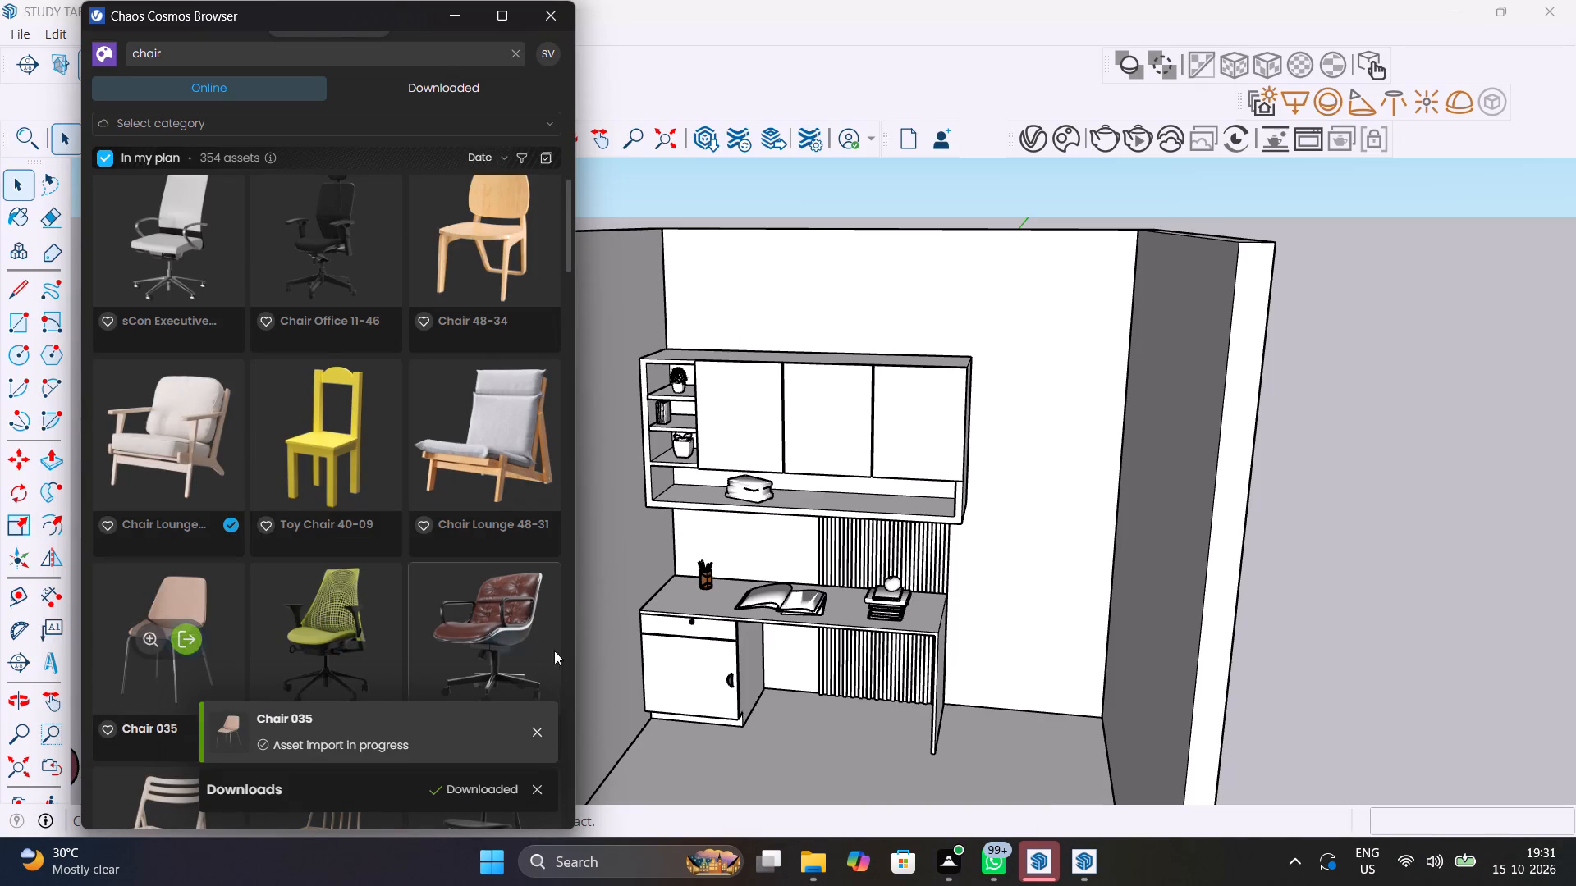
scroll(799, 732, down, 10)
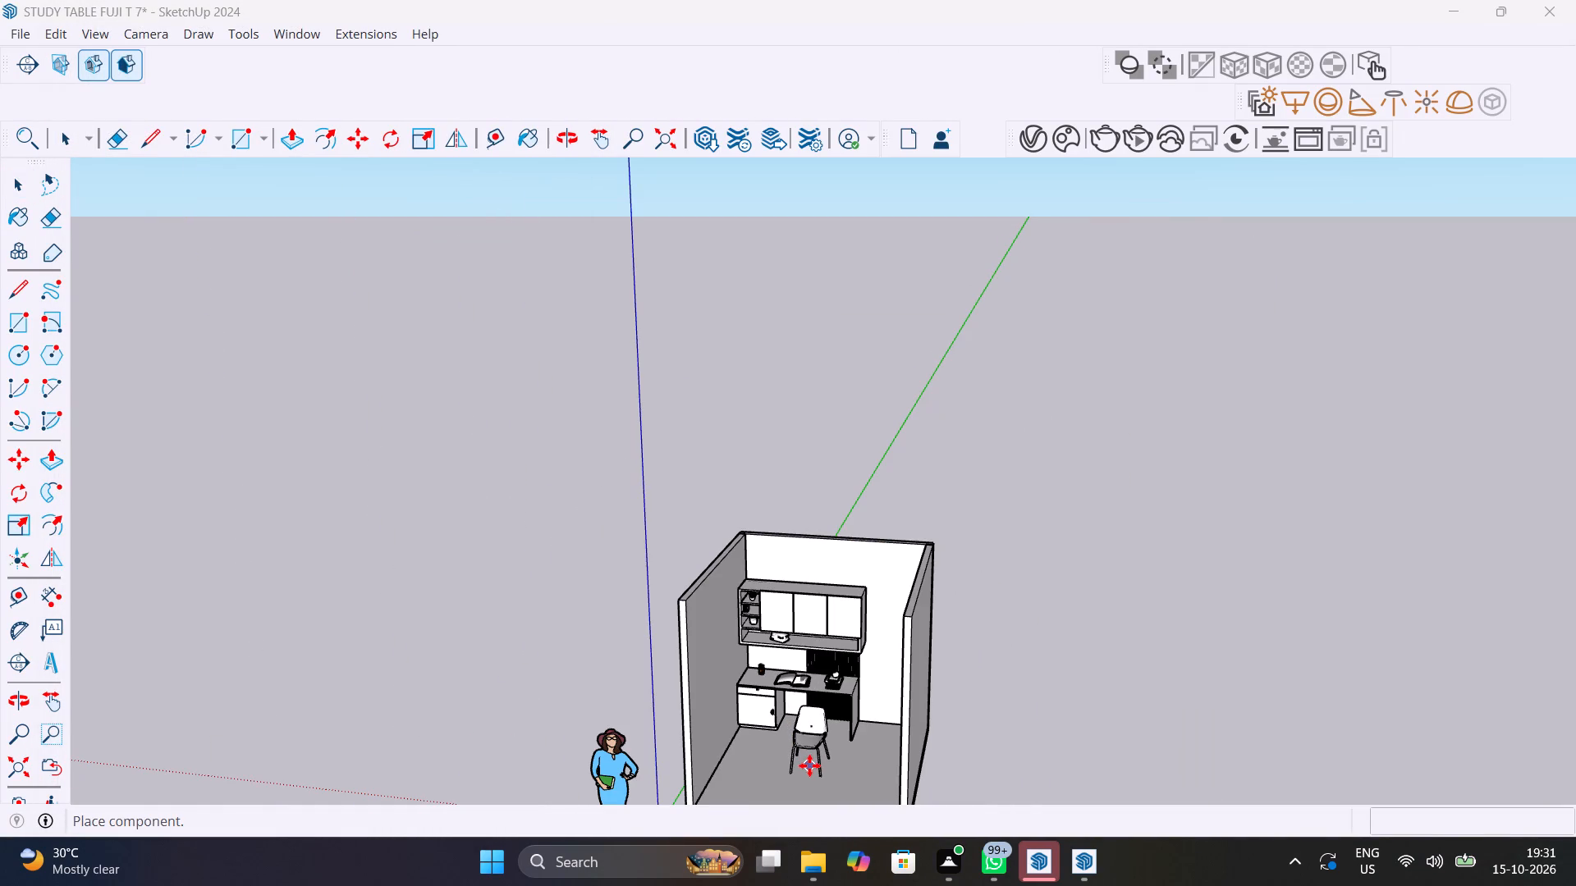
middle_drag(803, 765, 771, 684)
scroll(810, 747, up, 8)
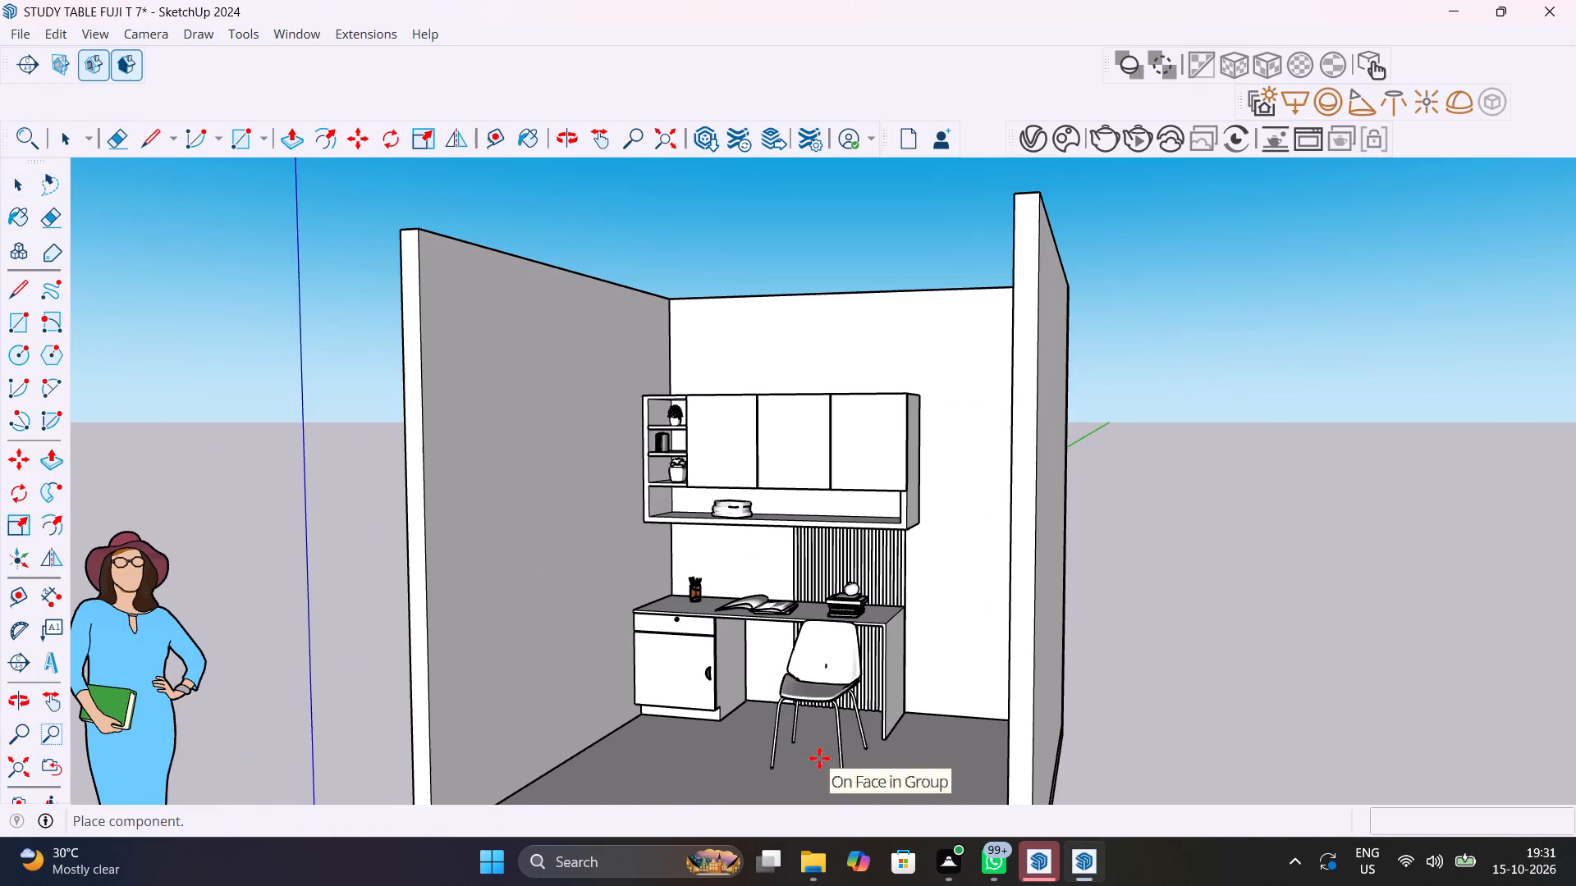
click(801, 771)
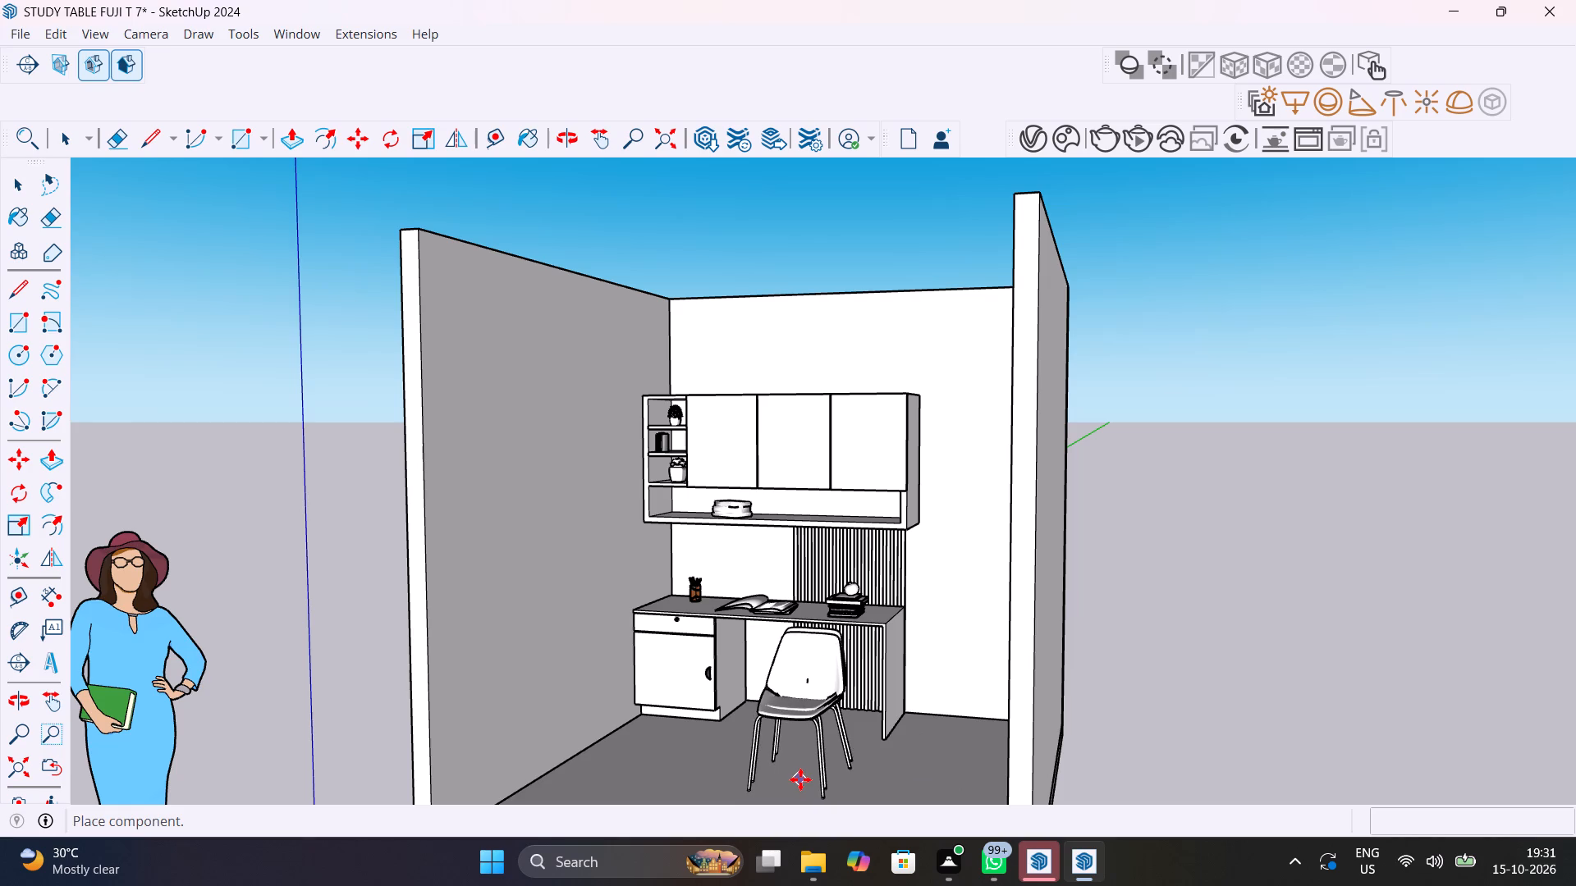
key(Escape)
key(Escape)
shift+middle_drag(790, 776, 745, 743)
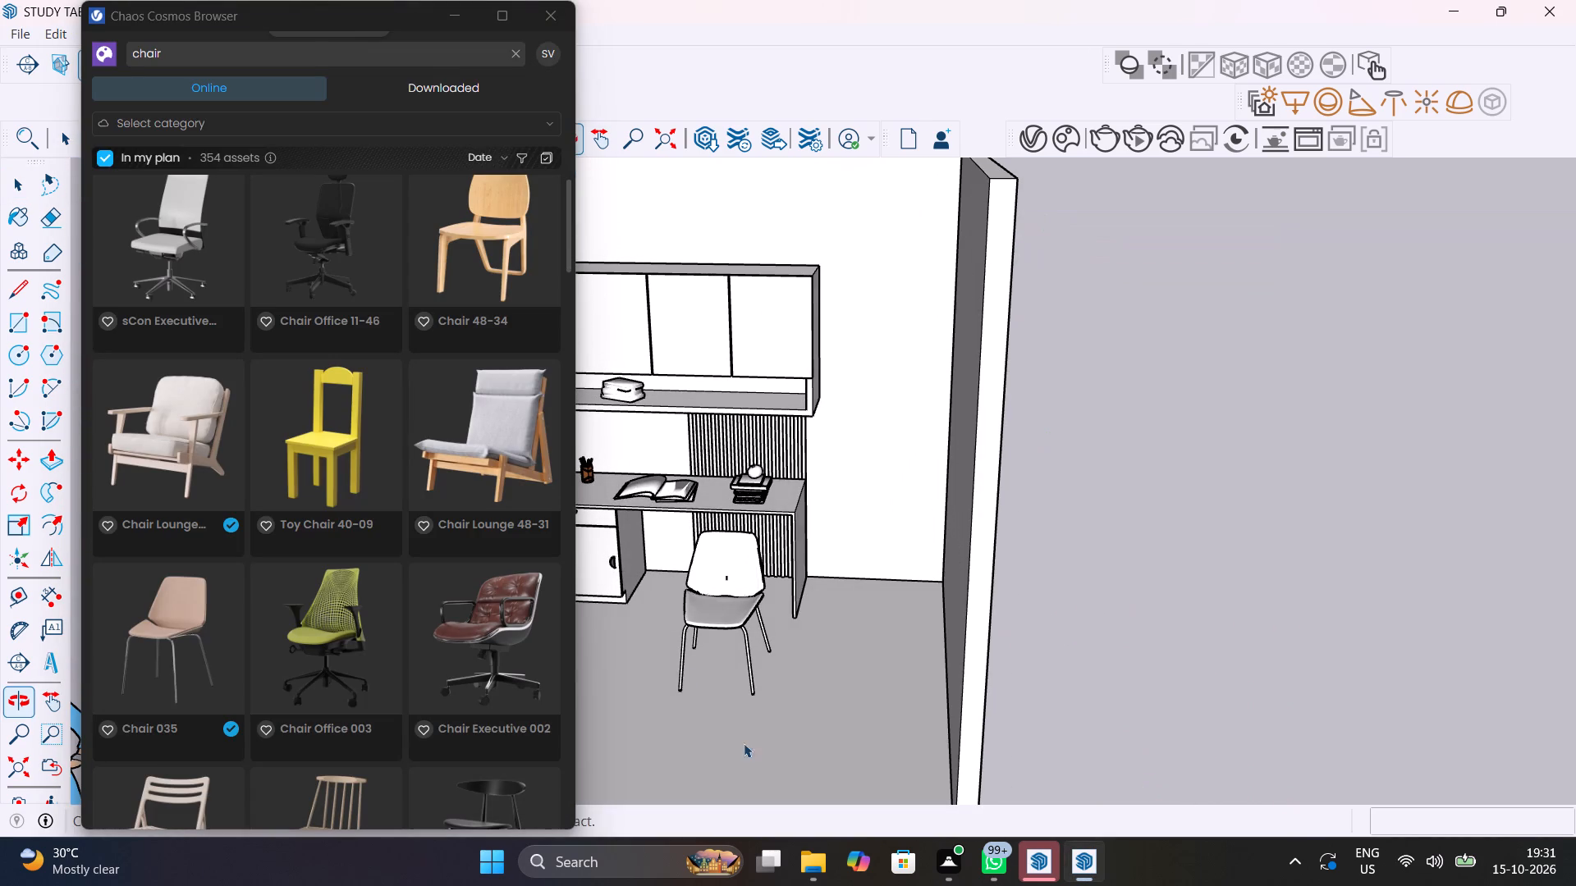
click(532, 17)
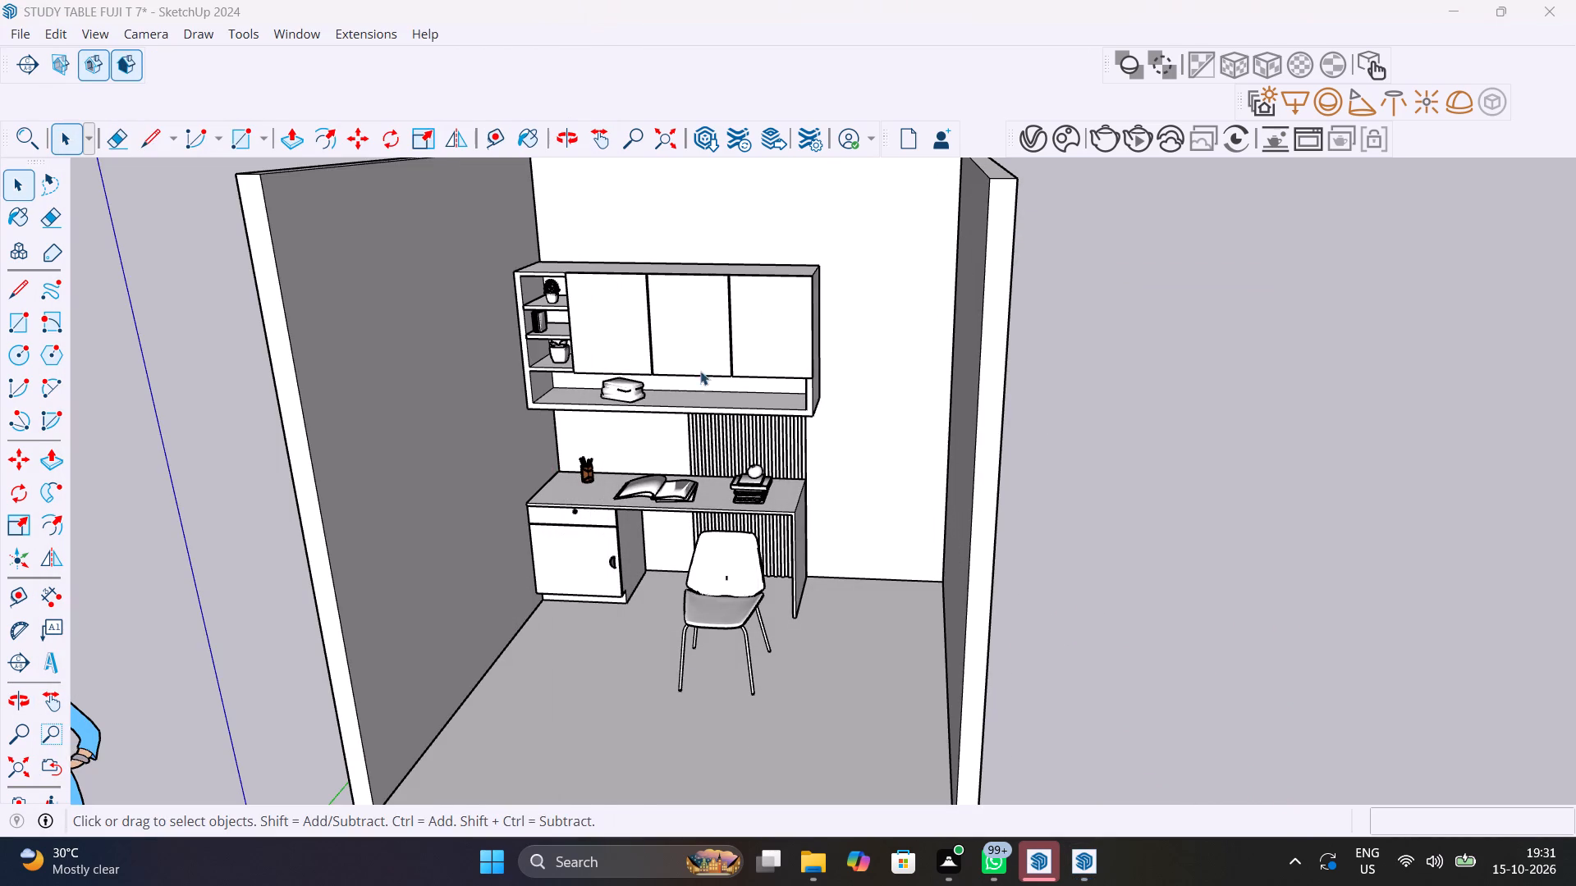
Rotate the chair 120 degrees on the floor plane about a point beside its front legs.
click(740, 615)
key(q)
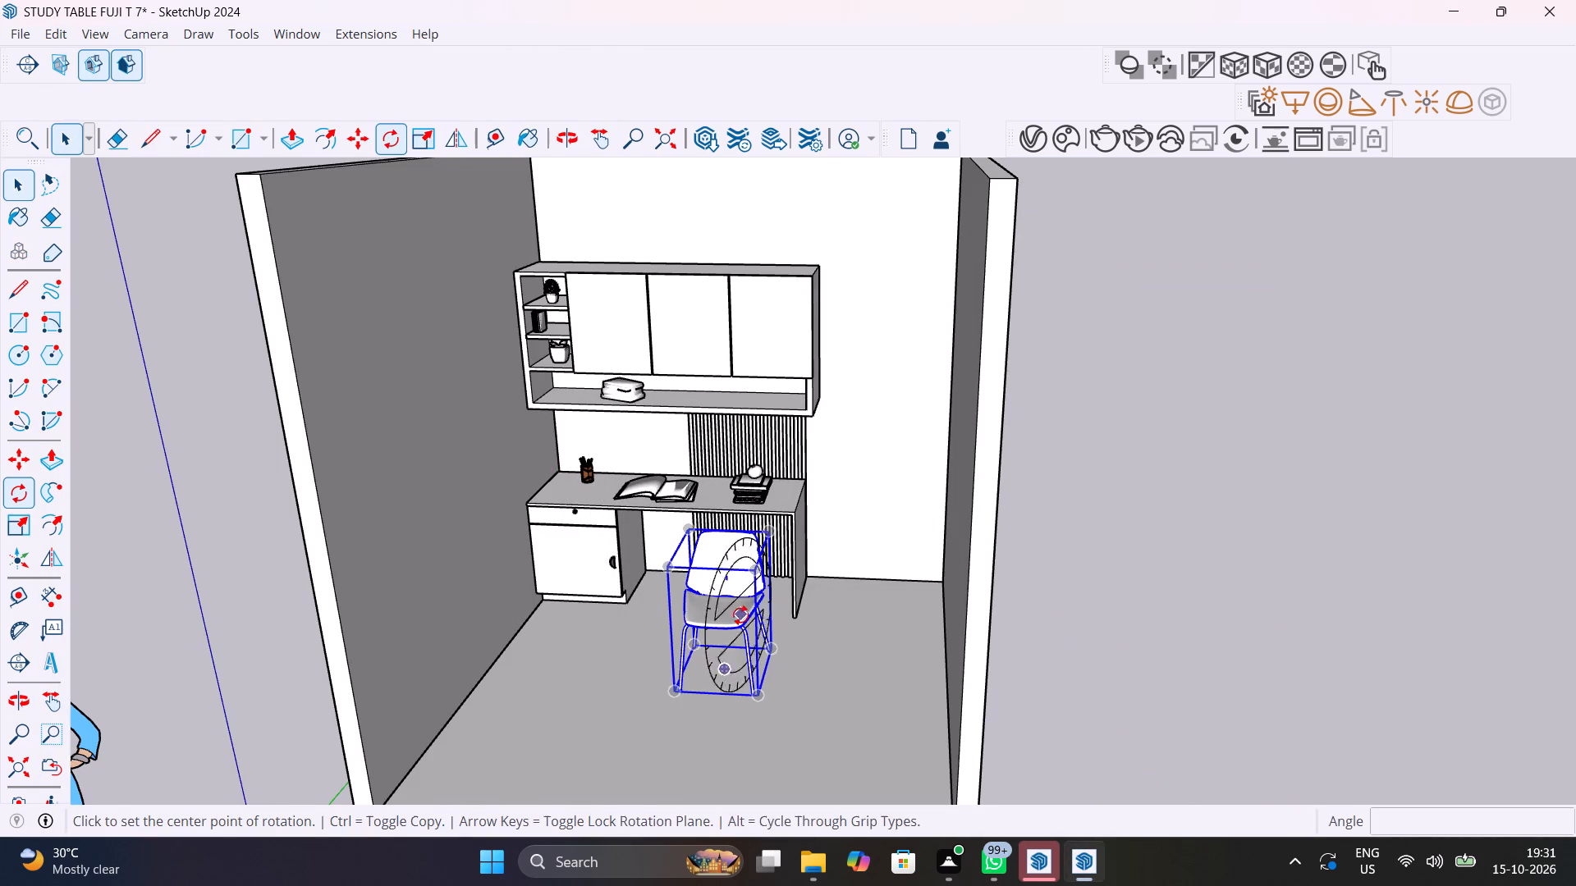
click(758, 712)
click(676, 710)
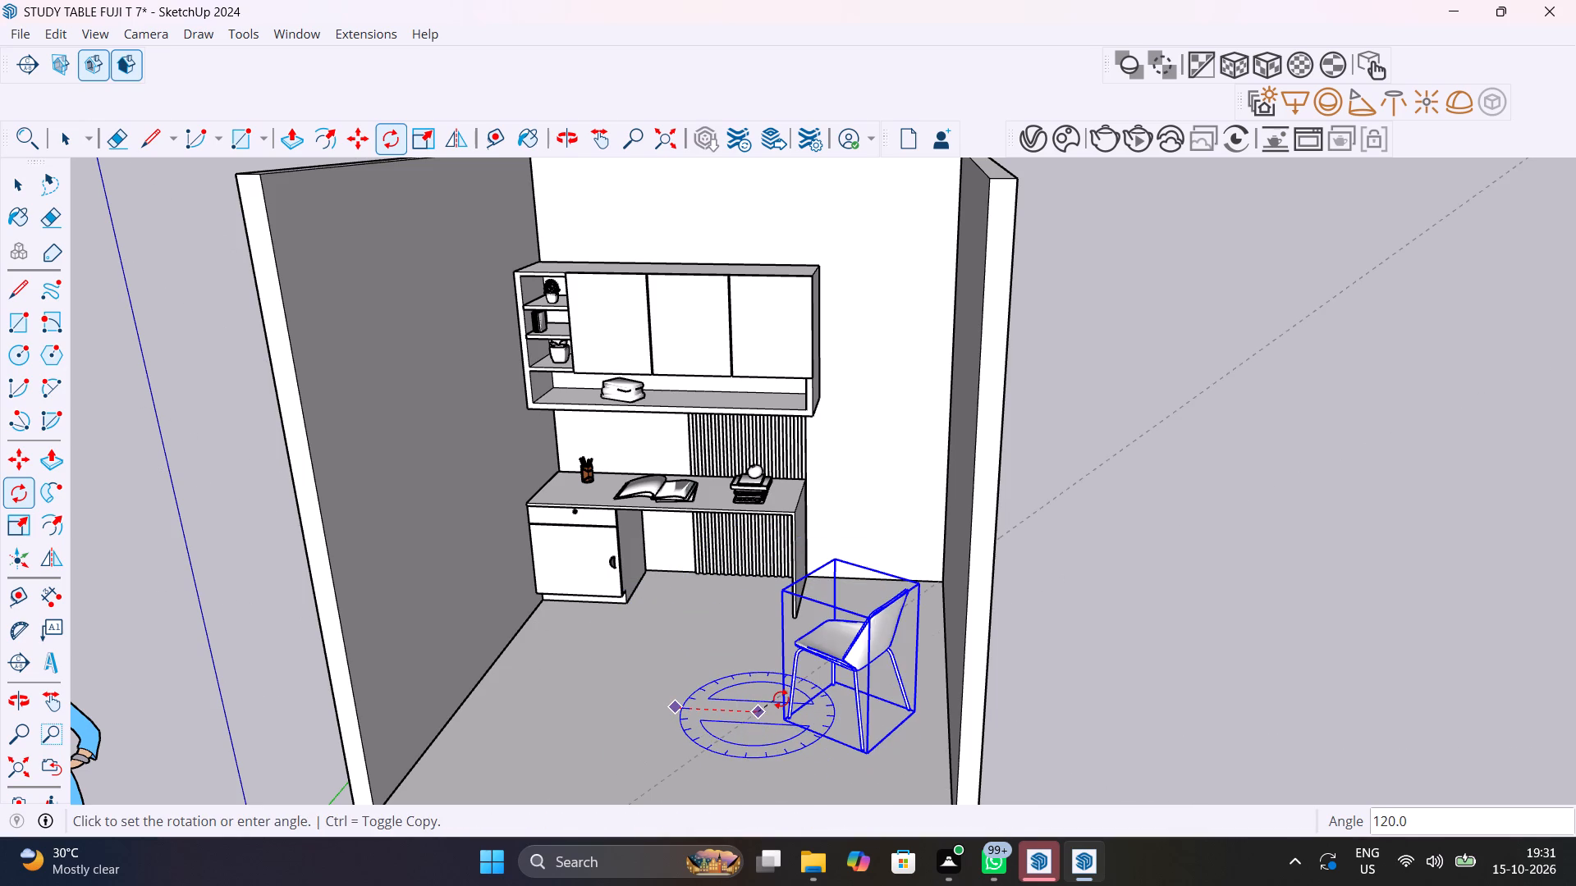
click(781, 699)
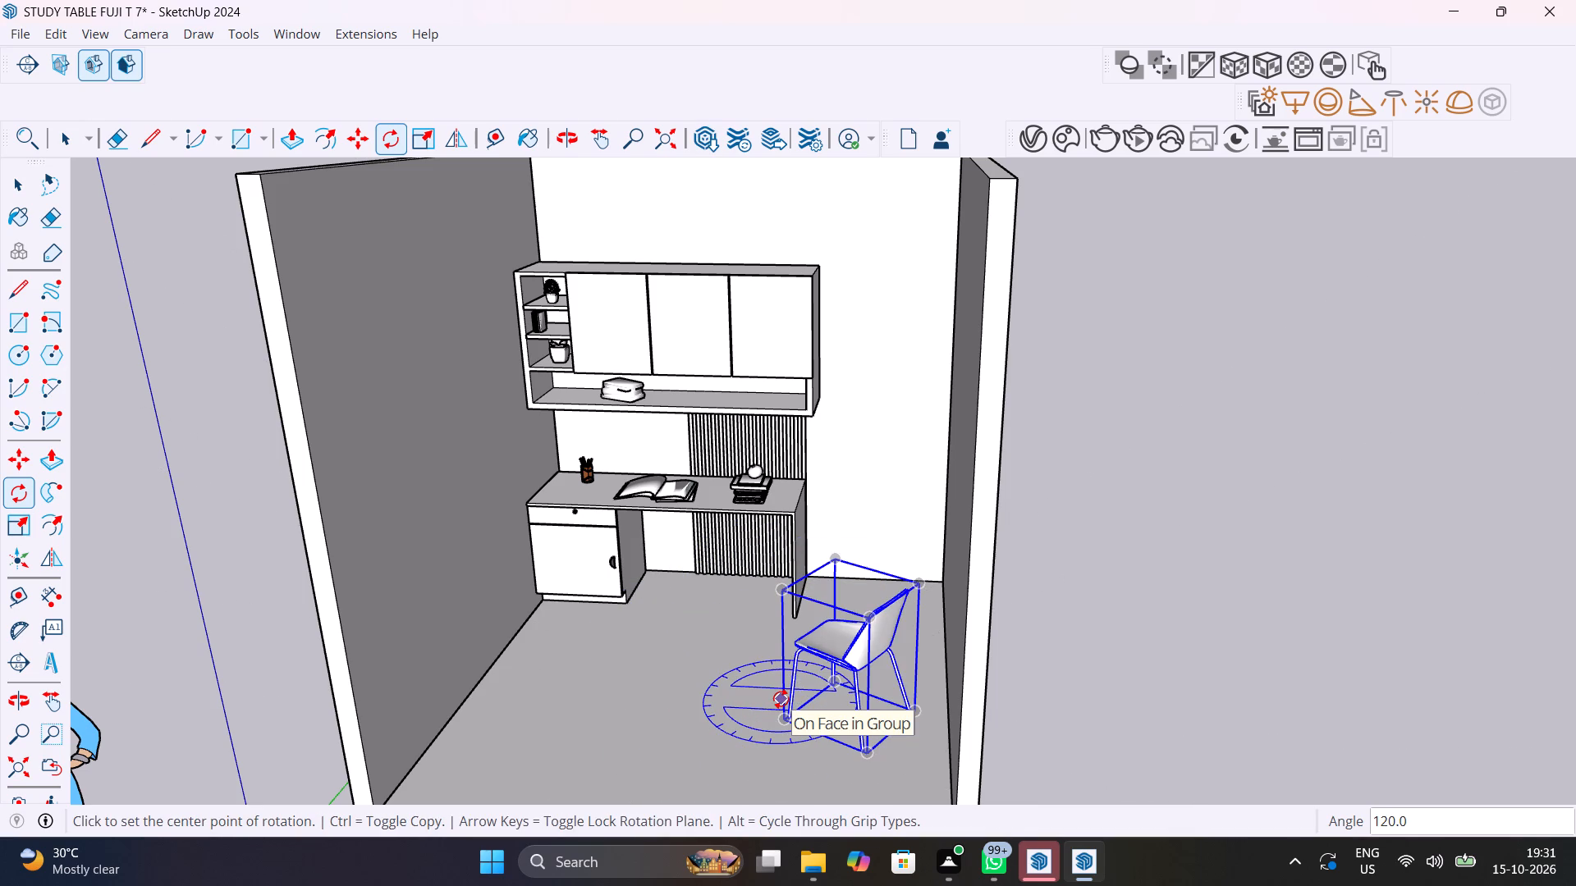
key(space)
Move the rotated chair about 3' 8 7/8" across the floor to the open knee space of the desk.
scroll(793, 715, up, 4)
click(792, 713)
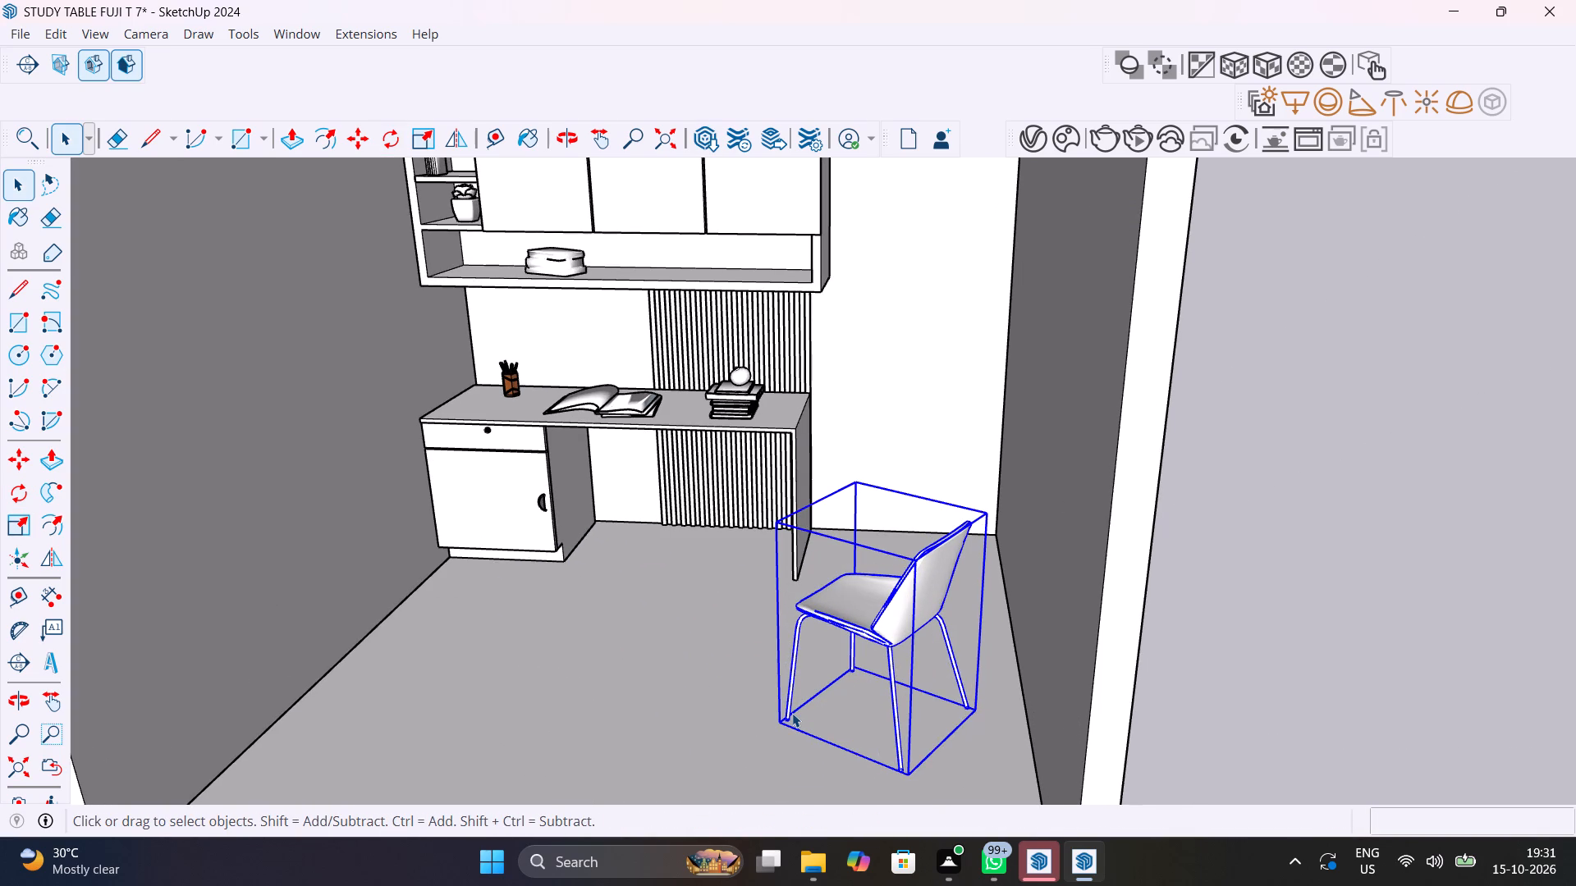
key(m)
click(782, 717)
scroll(629, 639, up, 4)
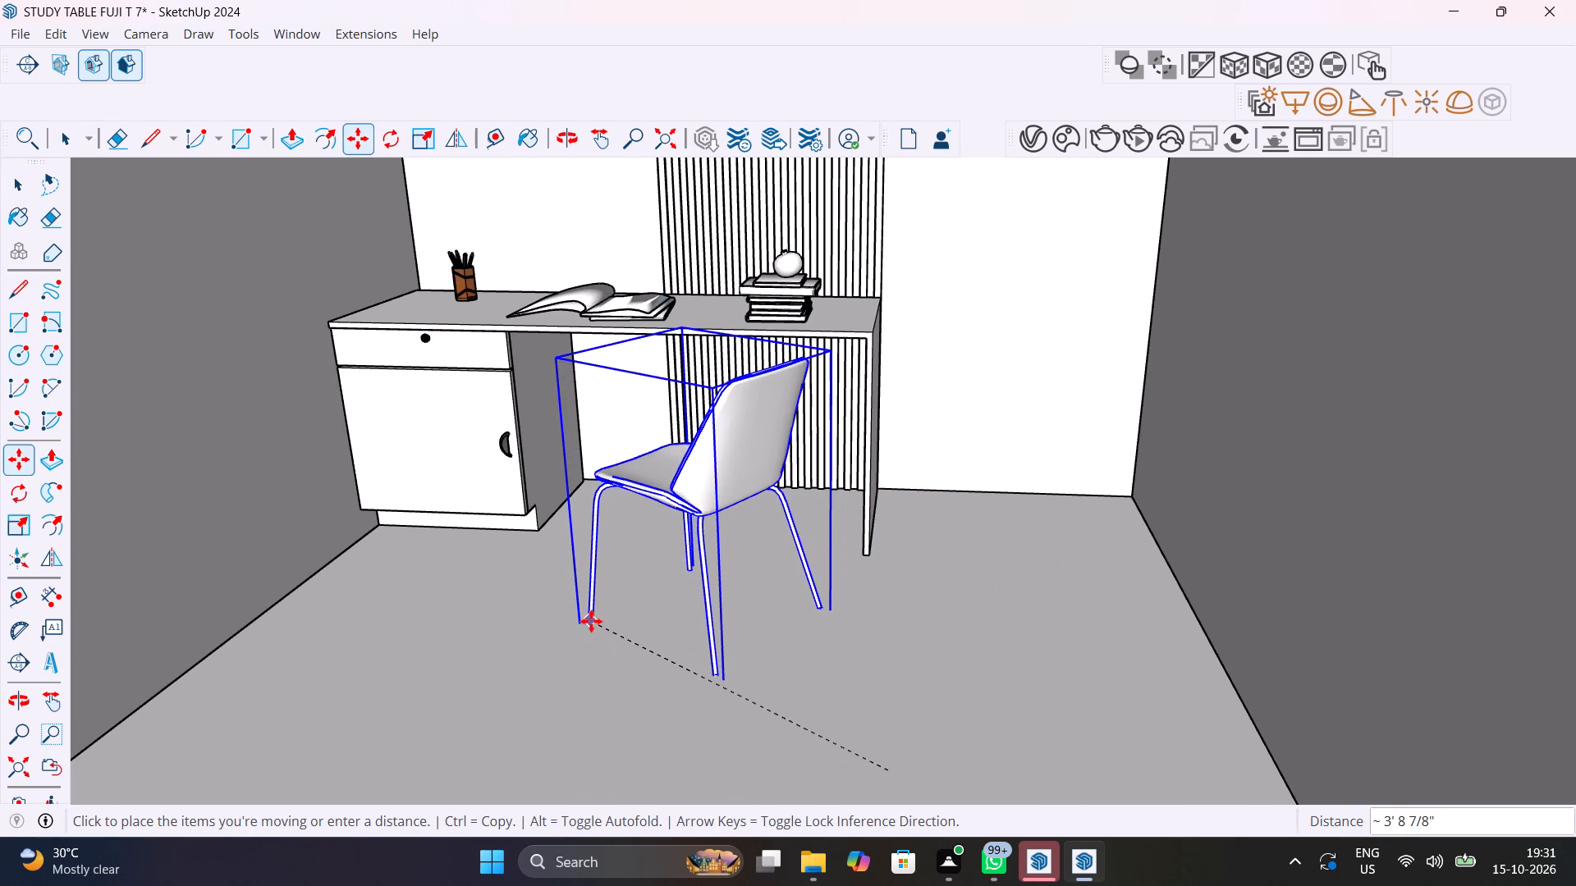
click(591, 621)
scroll(607, 646, down, 11)
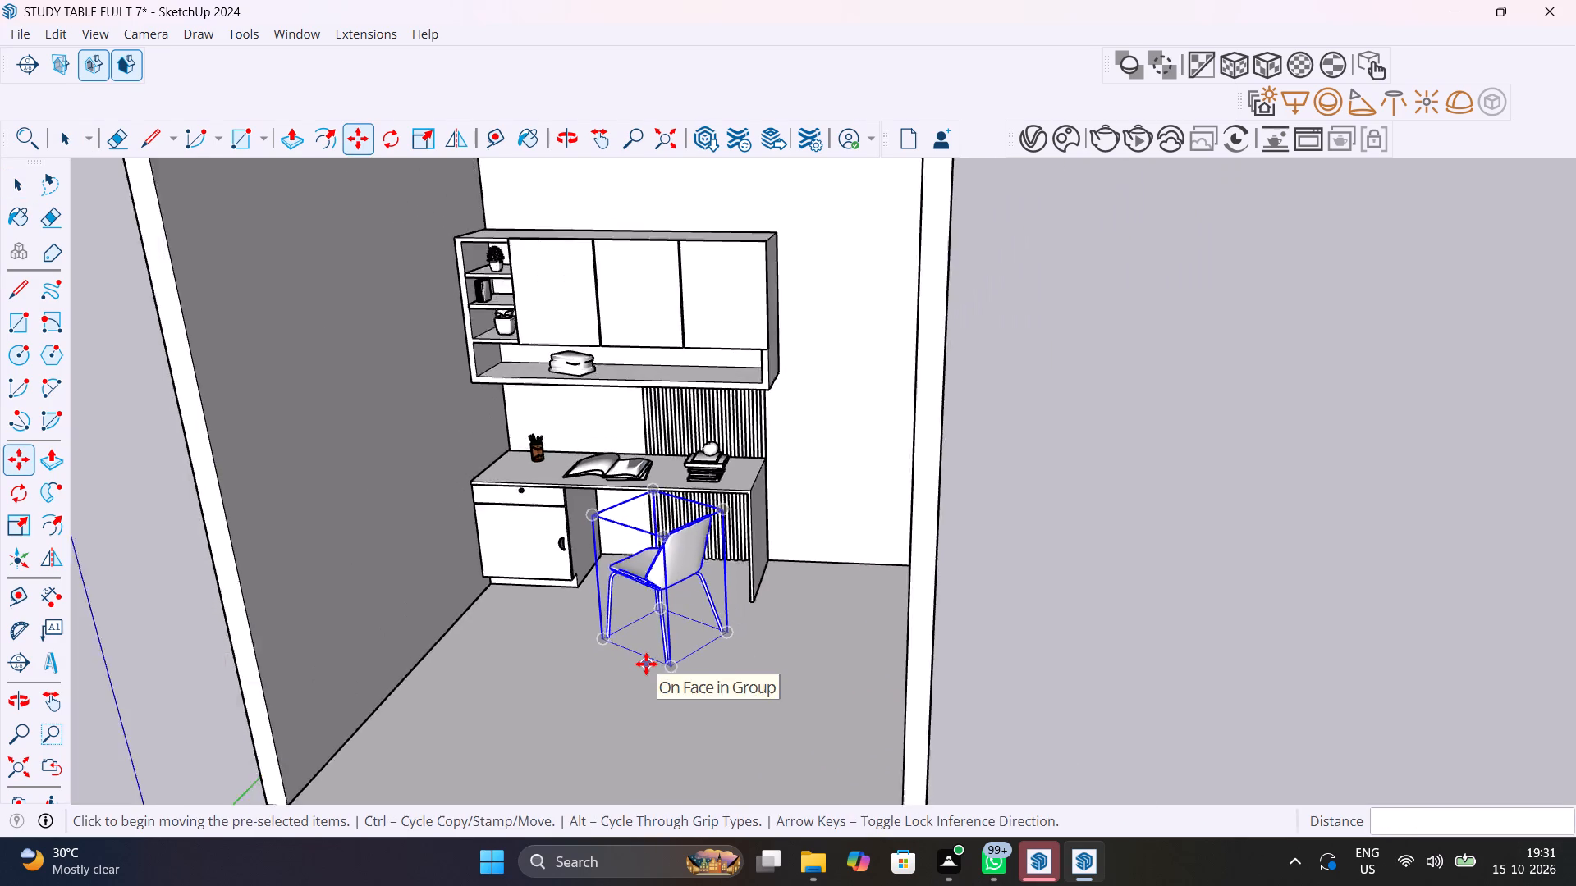
key(space)
click(1015, 623)
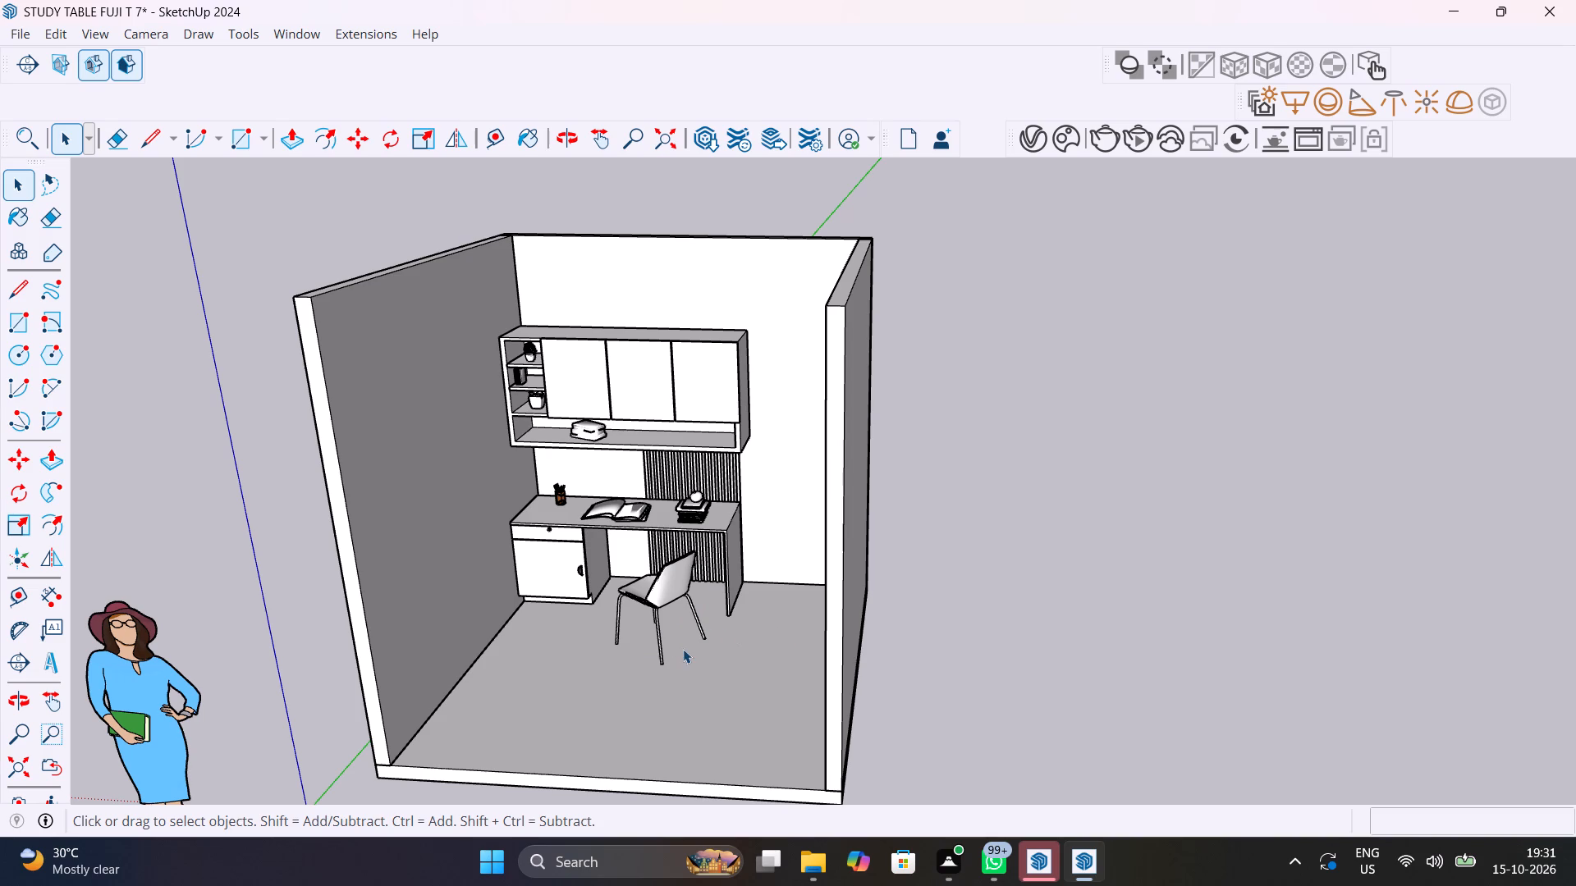
Examine the furnished study room and the chair's position at the desk from several angles and distances.
middle_drag(717, 545, 744, 477)
scroll(712, 541, up, 3)
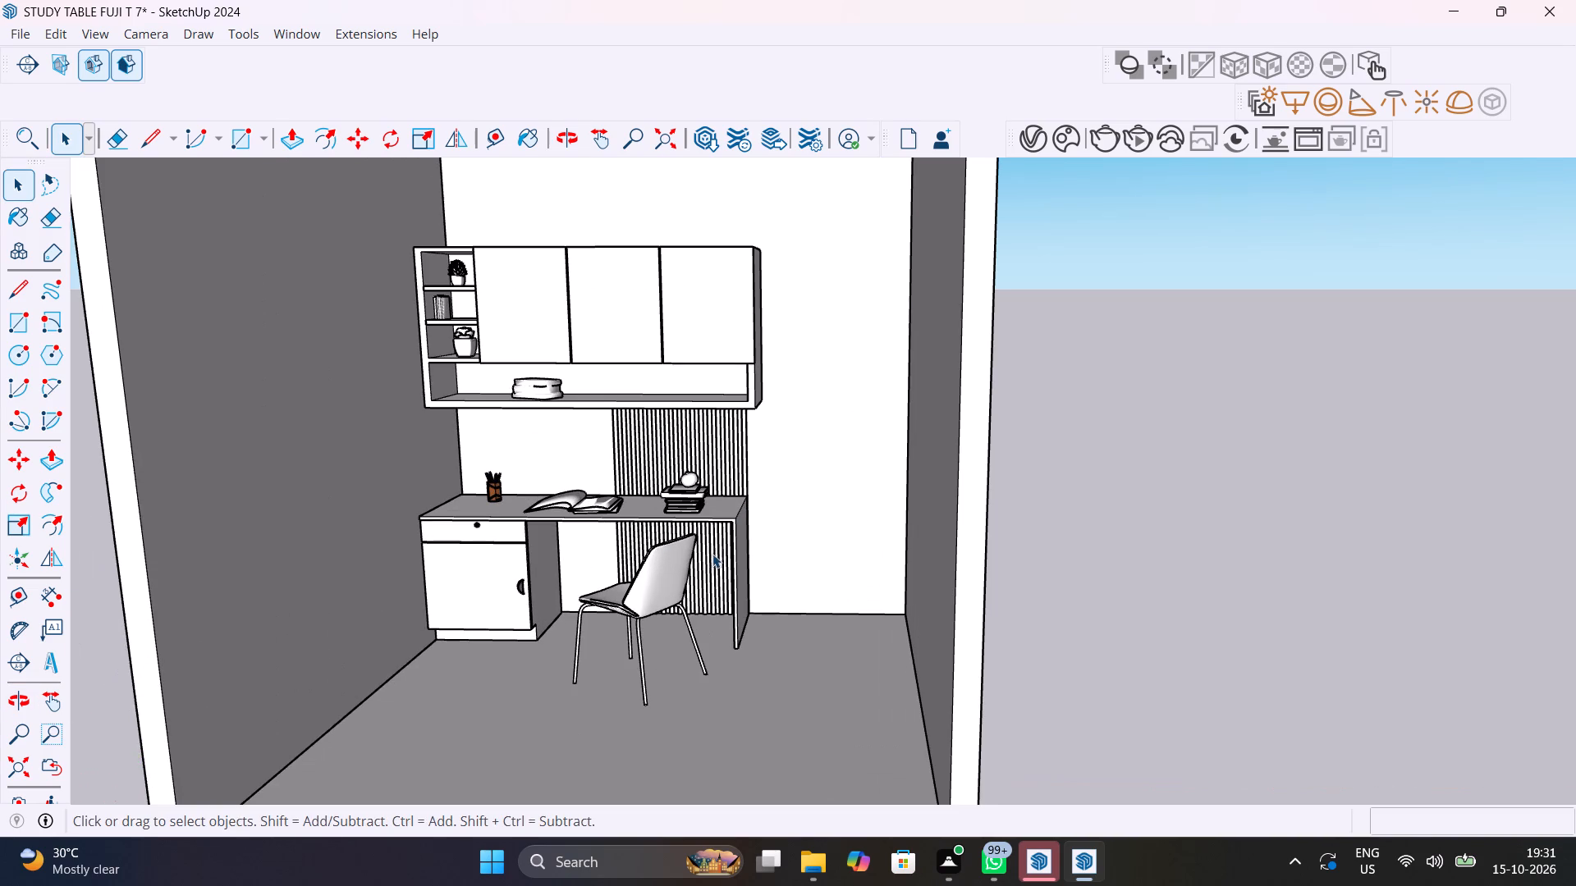
shift+middle_drag(722, 572, 751, 609)
scroll(754, 609, up, 2)
shift+middle_drag(755, 609, 740, 588)
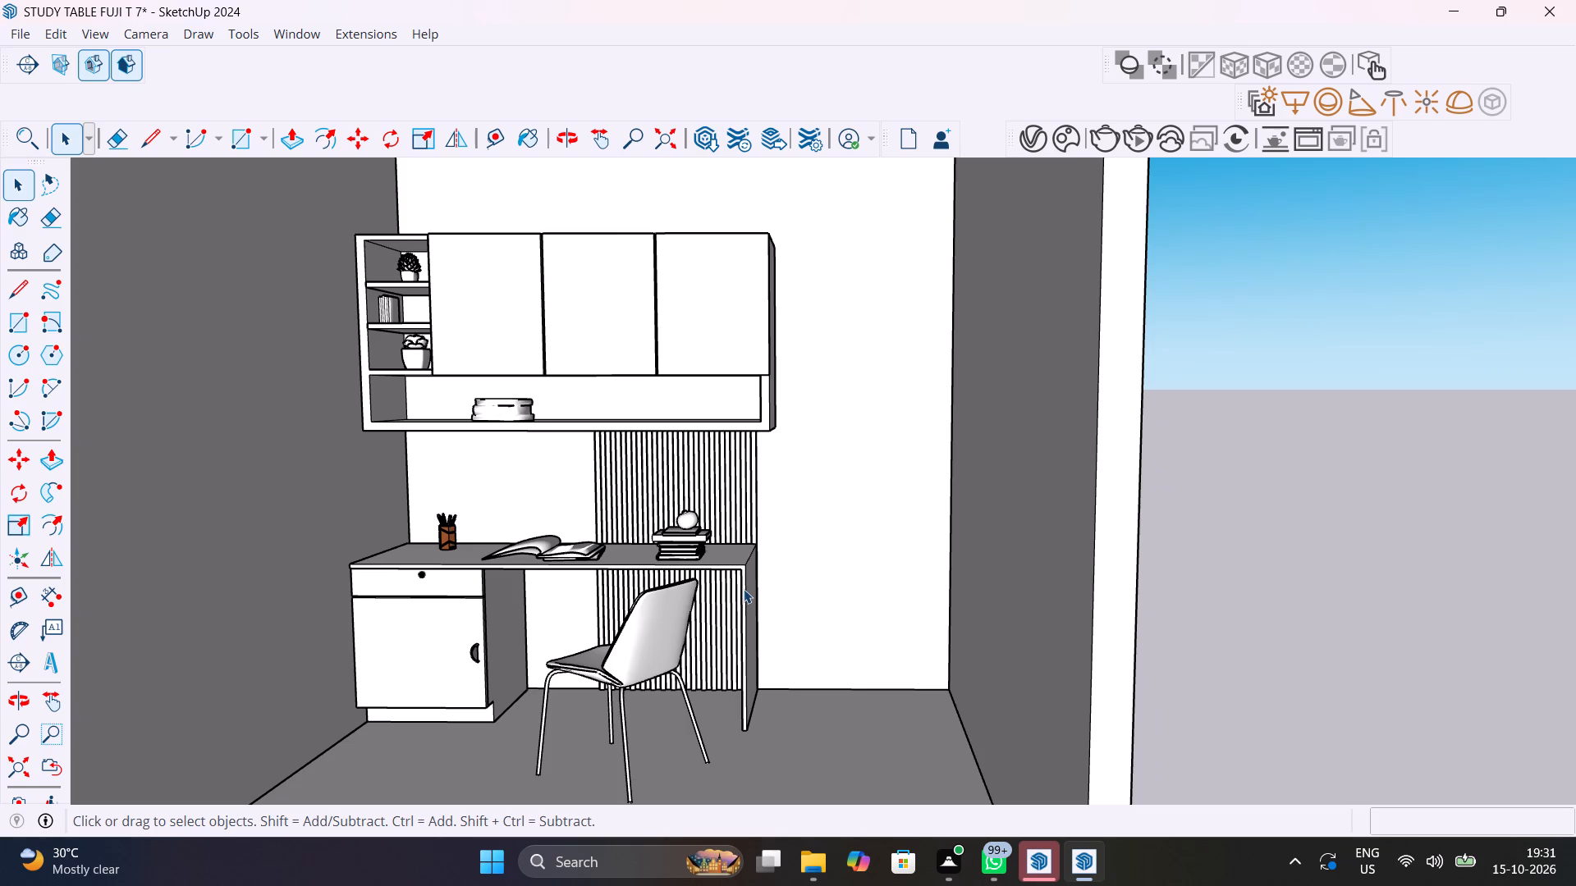
scroll(744, 589, down, 2)
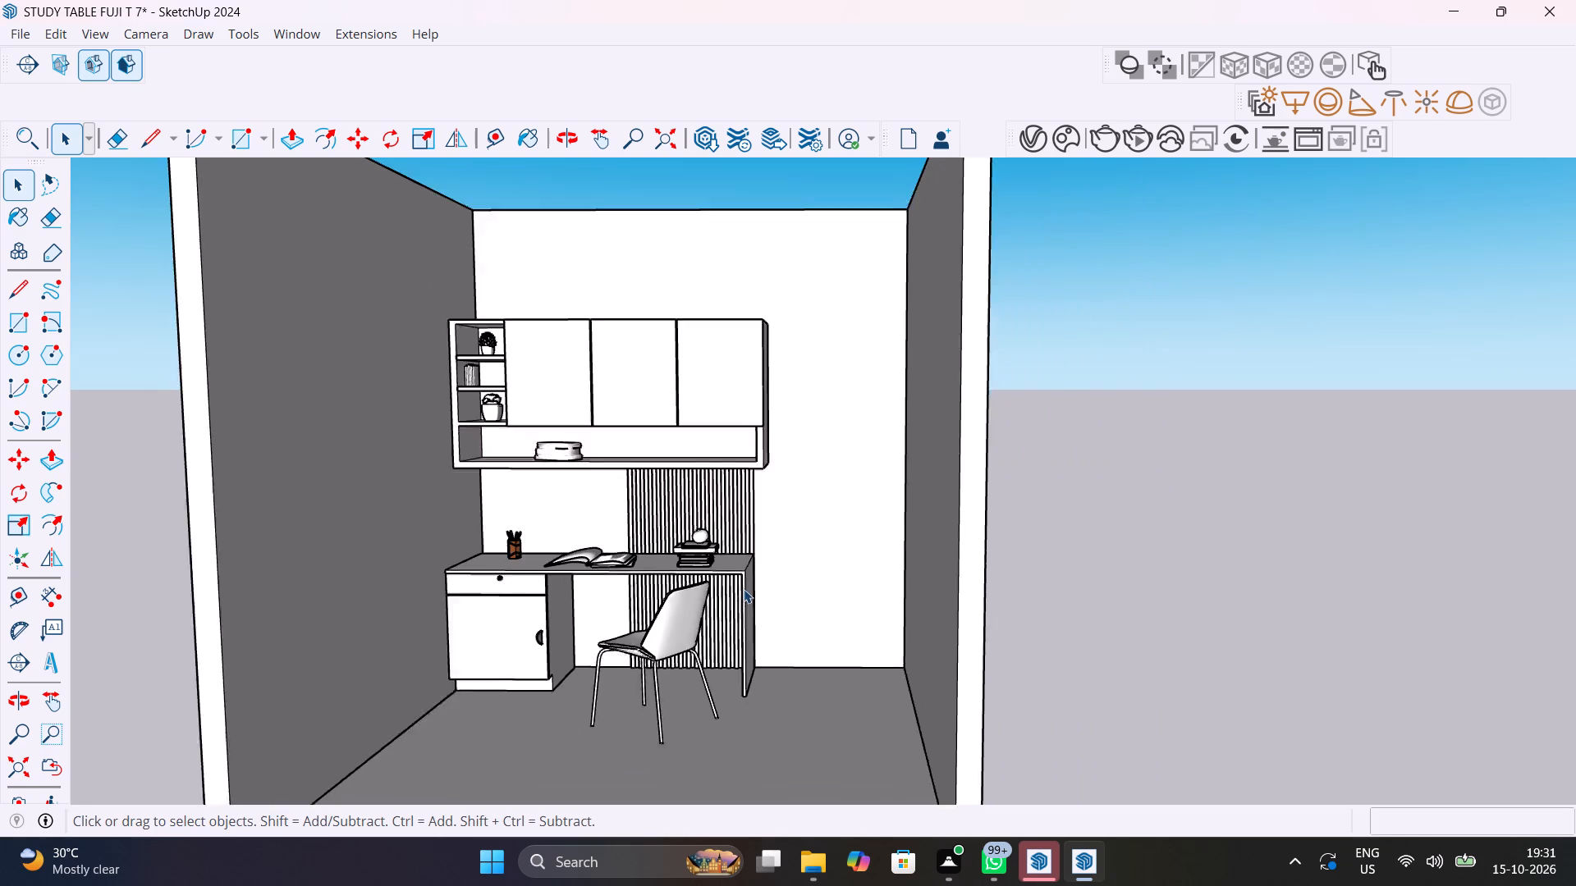
scroll(744, 589, down, 5)
Save the study table model.
key(ctrl+s)
key(ctrl+s)
key(ctrl+s)
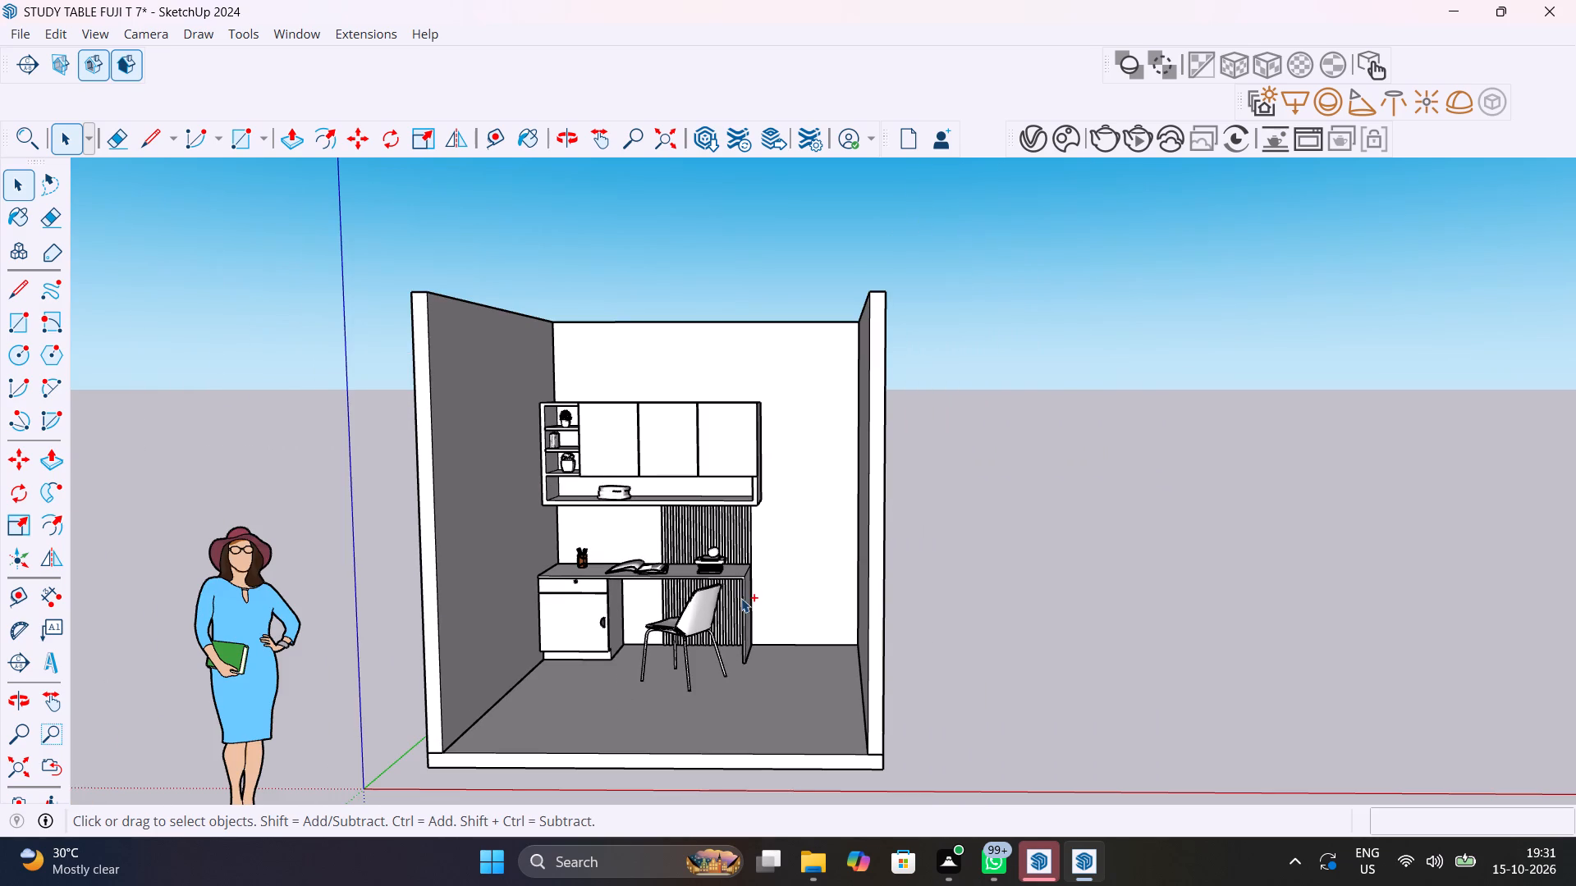
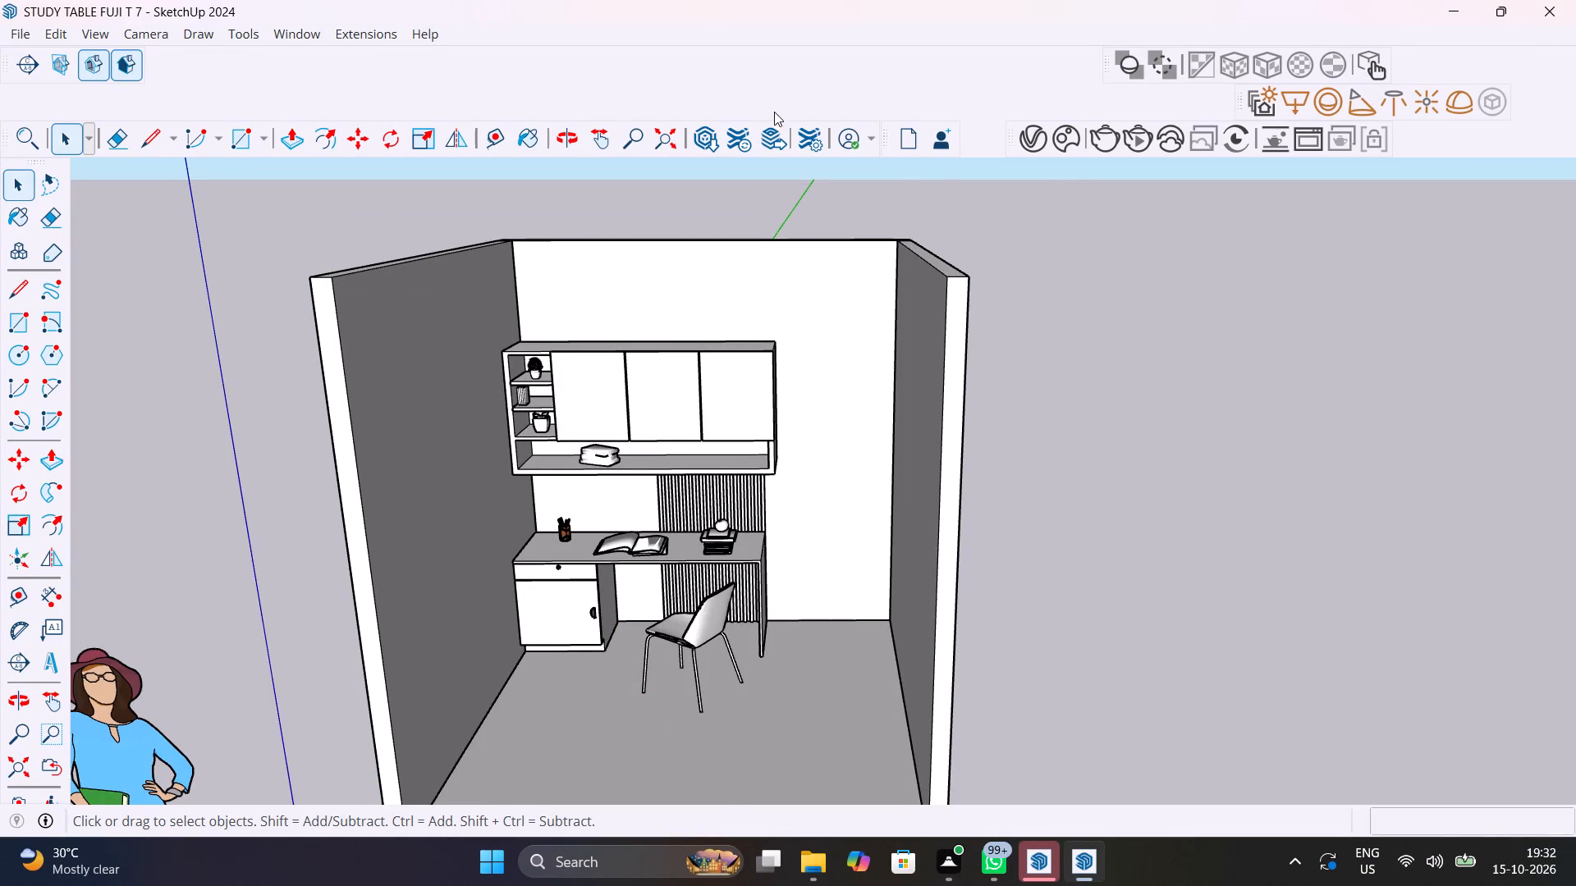
Search the Chaos Cosmos asset library for "plant".
click(1066, 141)
click(361, 54)
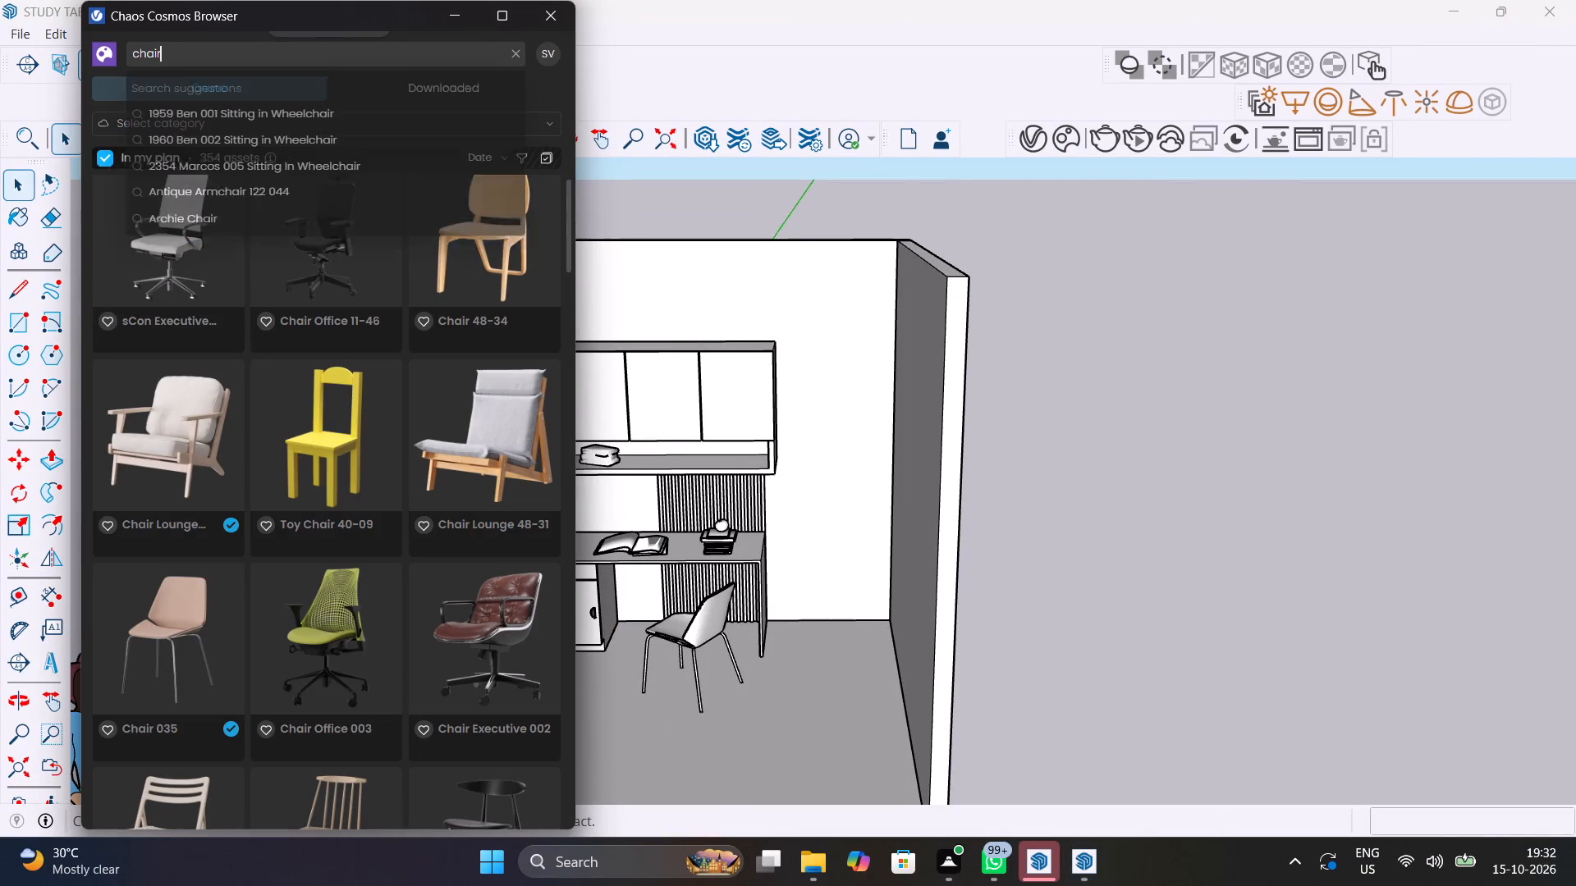
key(BackSpace)
key(BackSpace)
key(BackSpace)
key(BackSpace)
key(BackSpace)
key(BackSpace)
key(BackSpace)
key(BackSpace)
key(BackSpace)
key(BackSpace)
key(BackSpace)
key(BackSpace)
key(BackSpace)
text(PLANT)
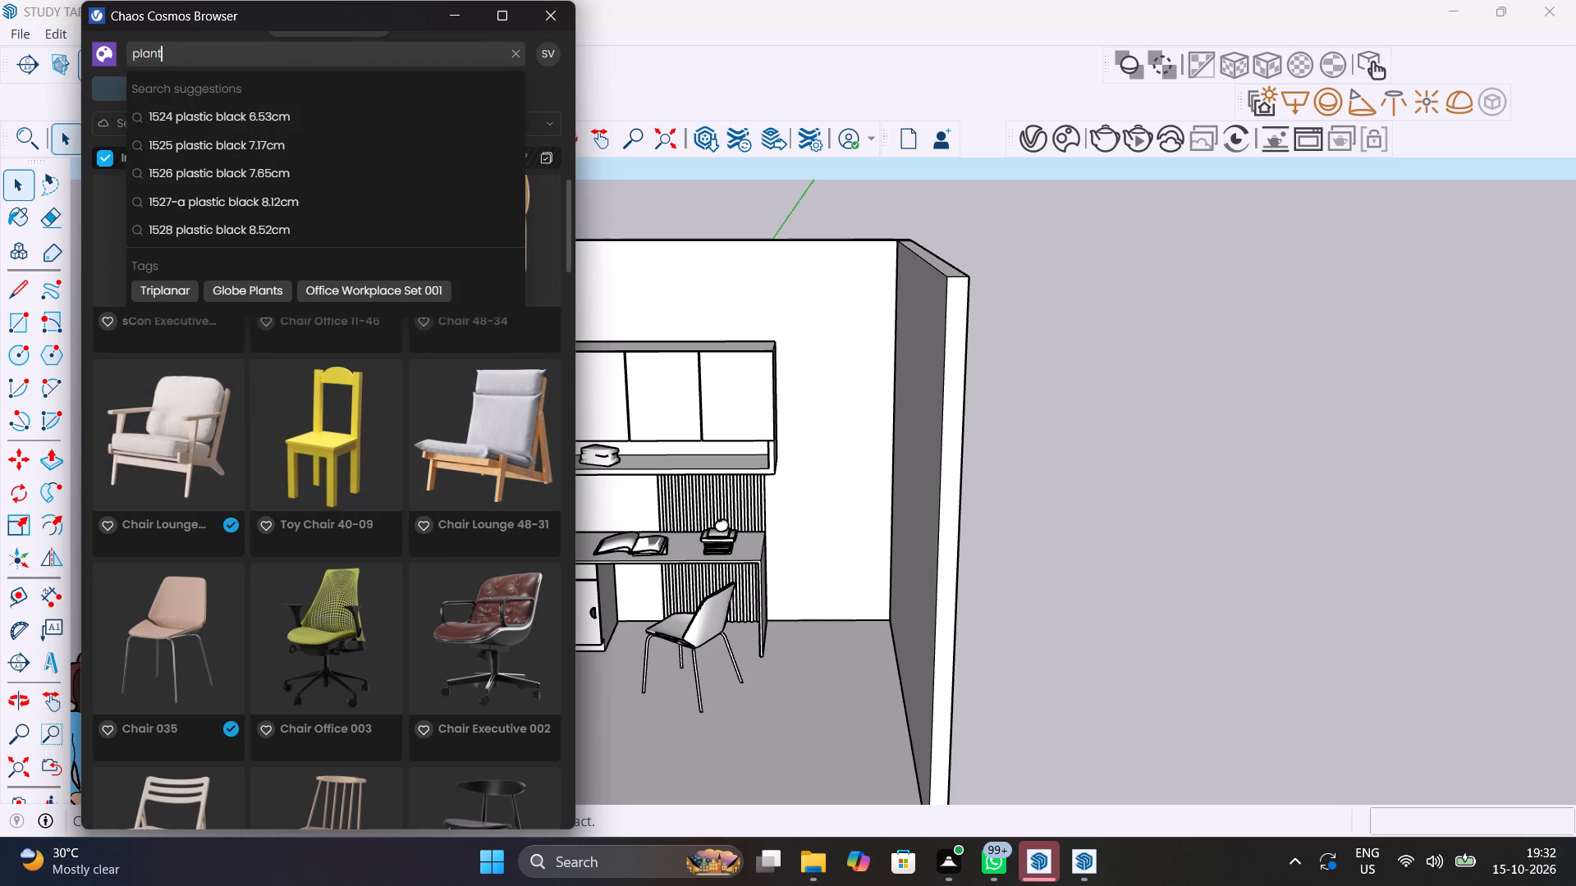
key(Return)
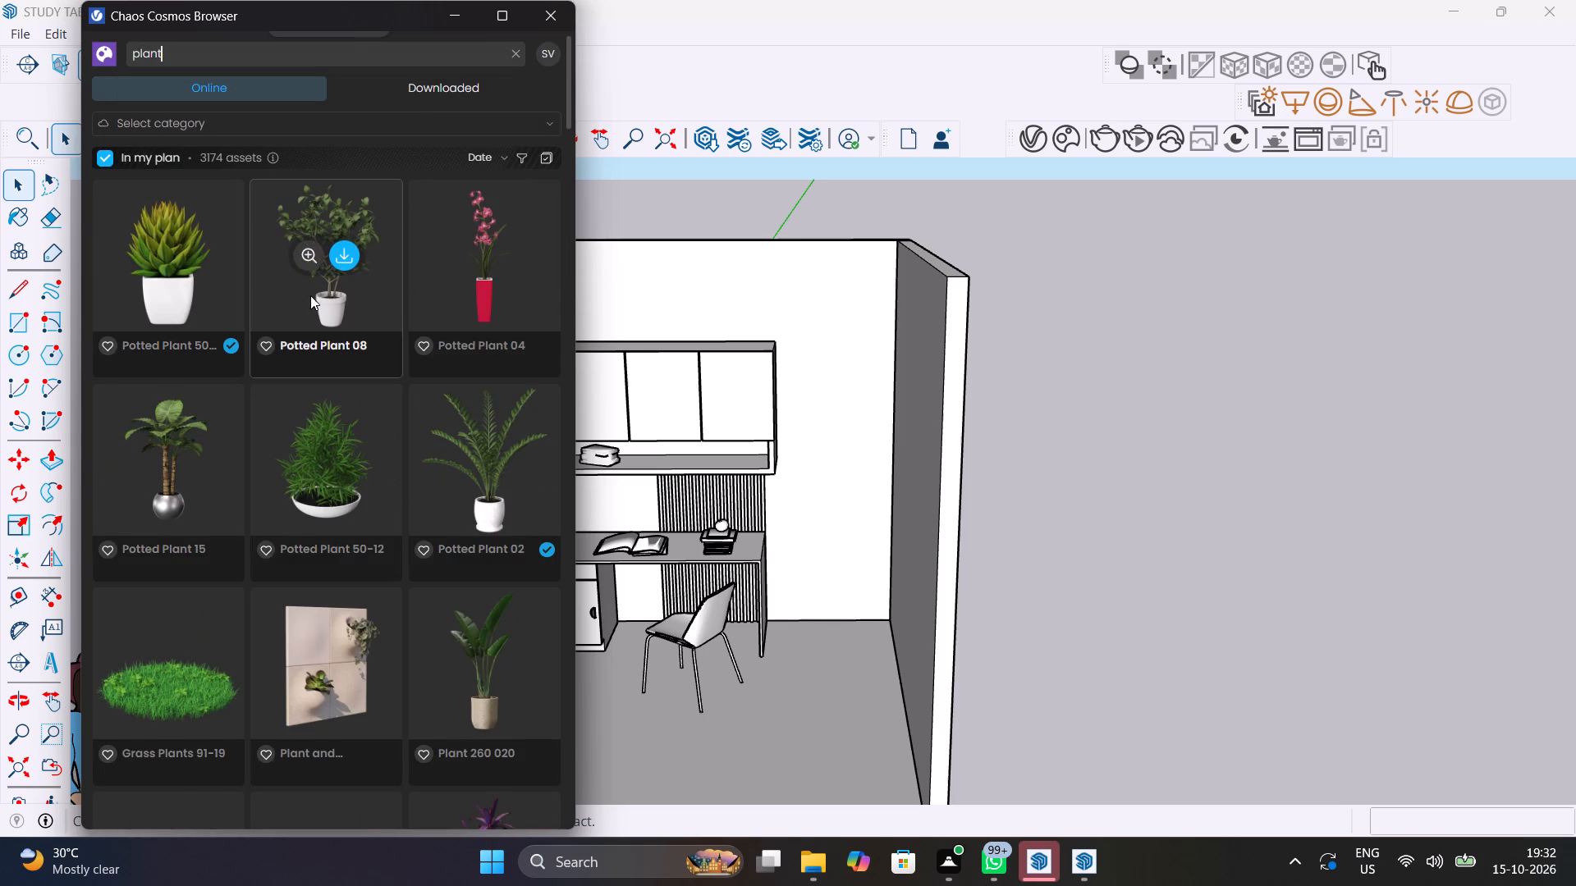
Find the trailing potted plant "Plant 260 031 02" among the plant assets and download it.
scroll(311, 297, down, 4)
scroll(321, 409, down, 3)
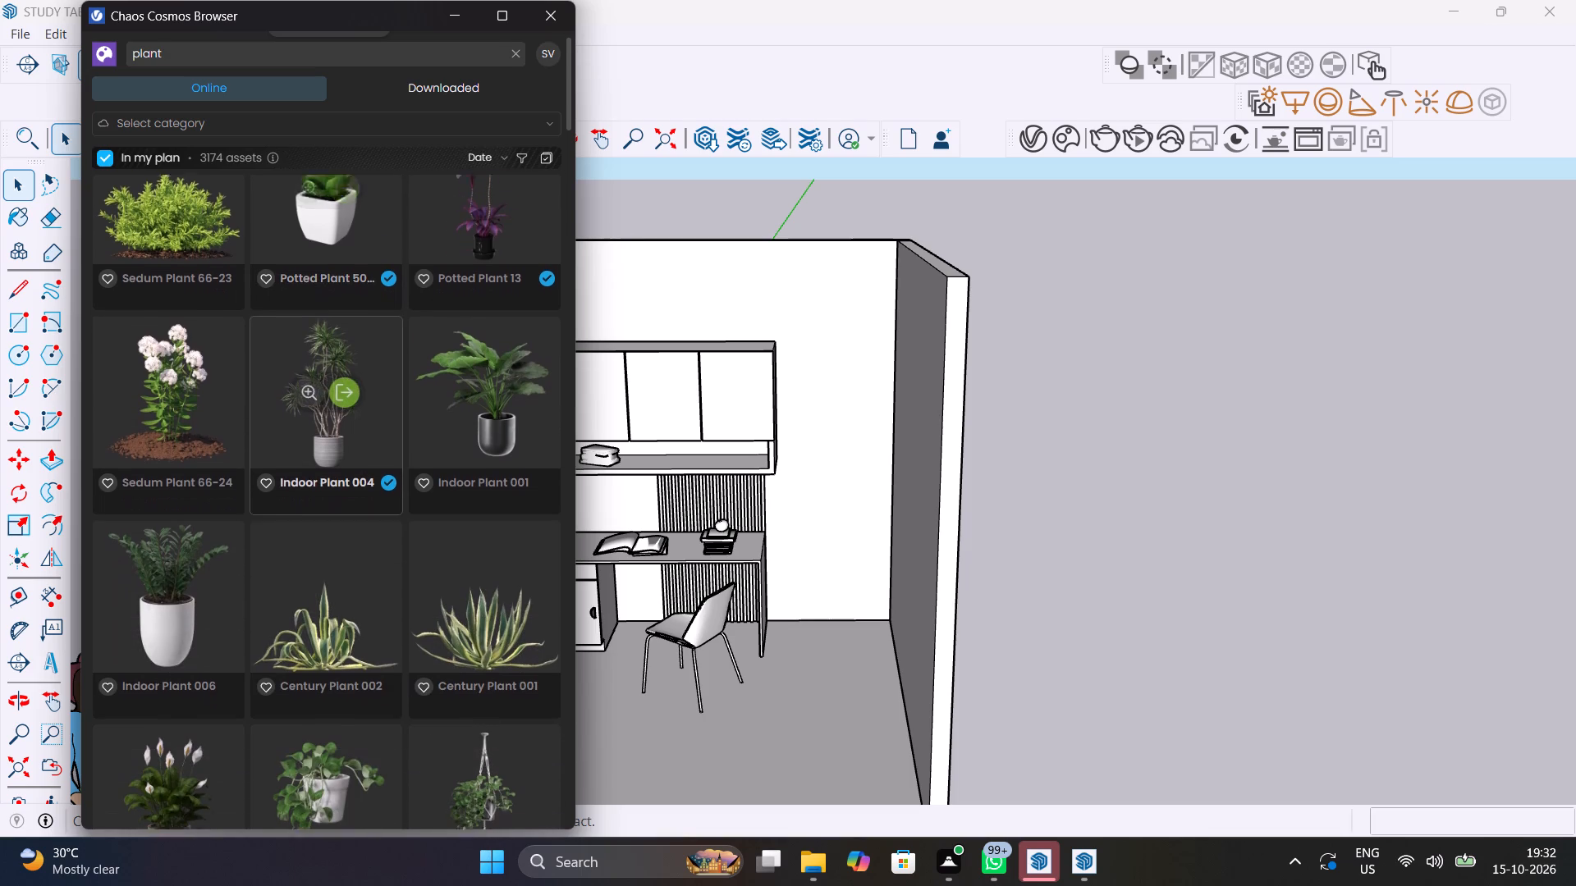
scroll(186, 567, down, 3)
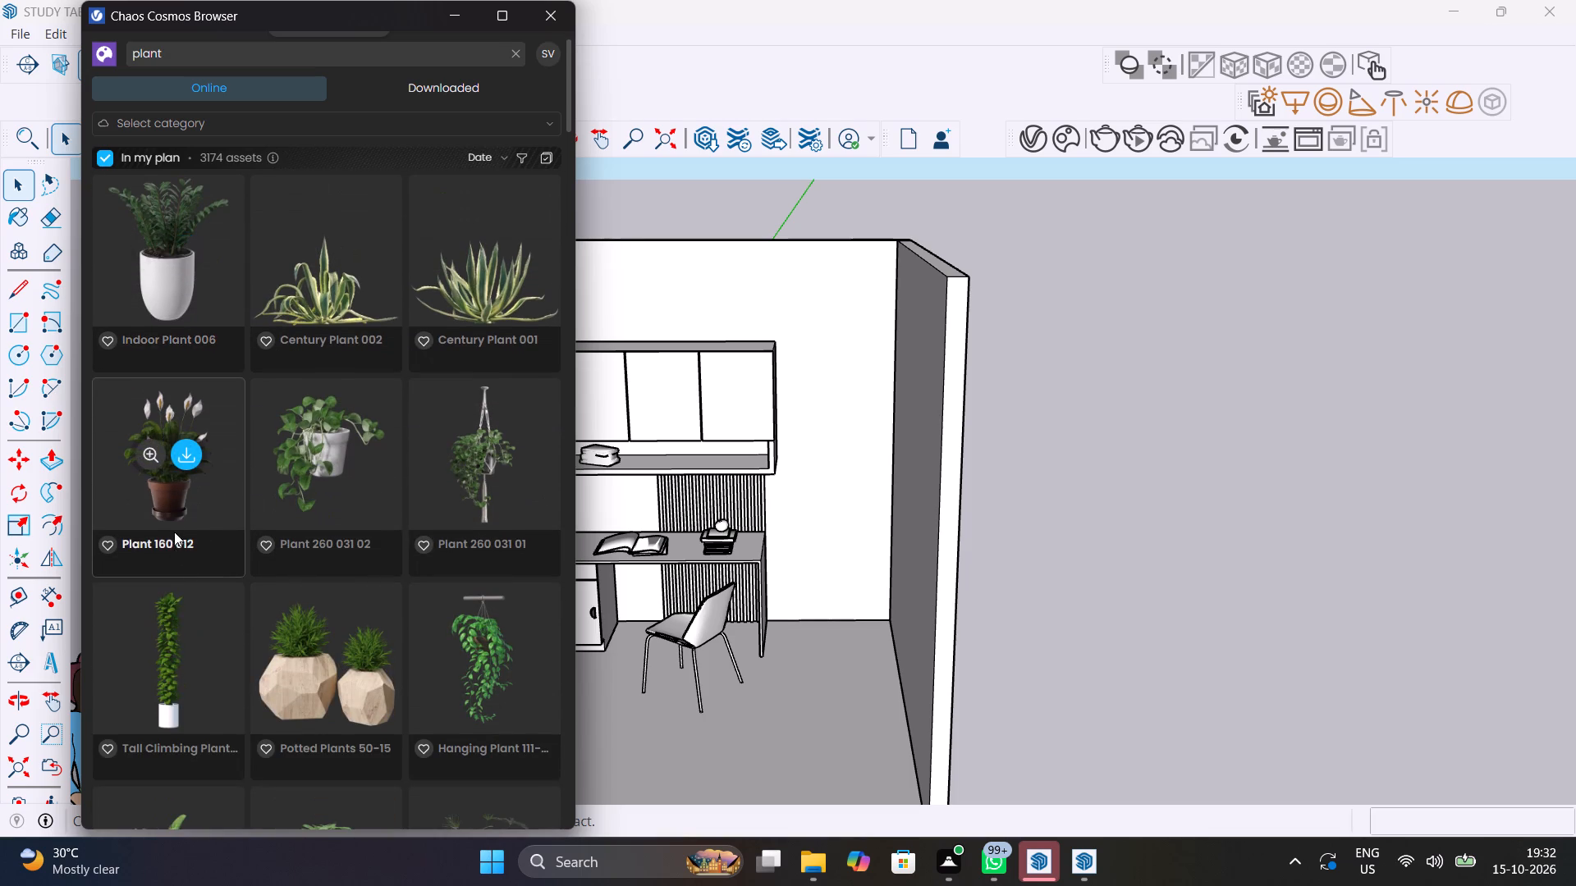
scroll(177, 552, down, 4)
scroll(220, 539, up, 4)
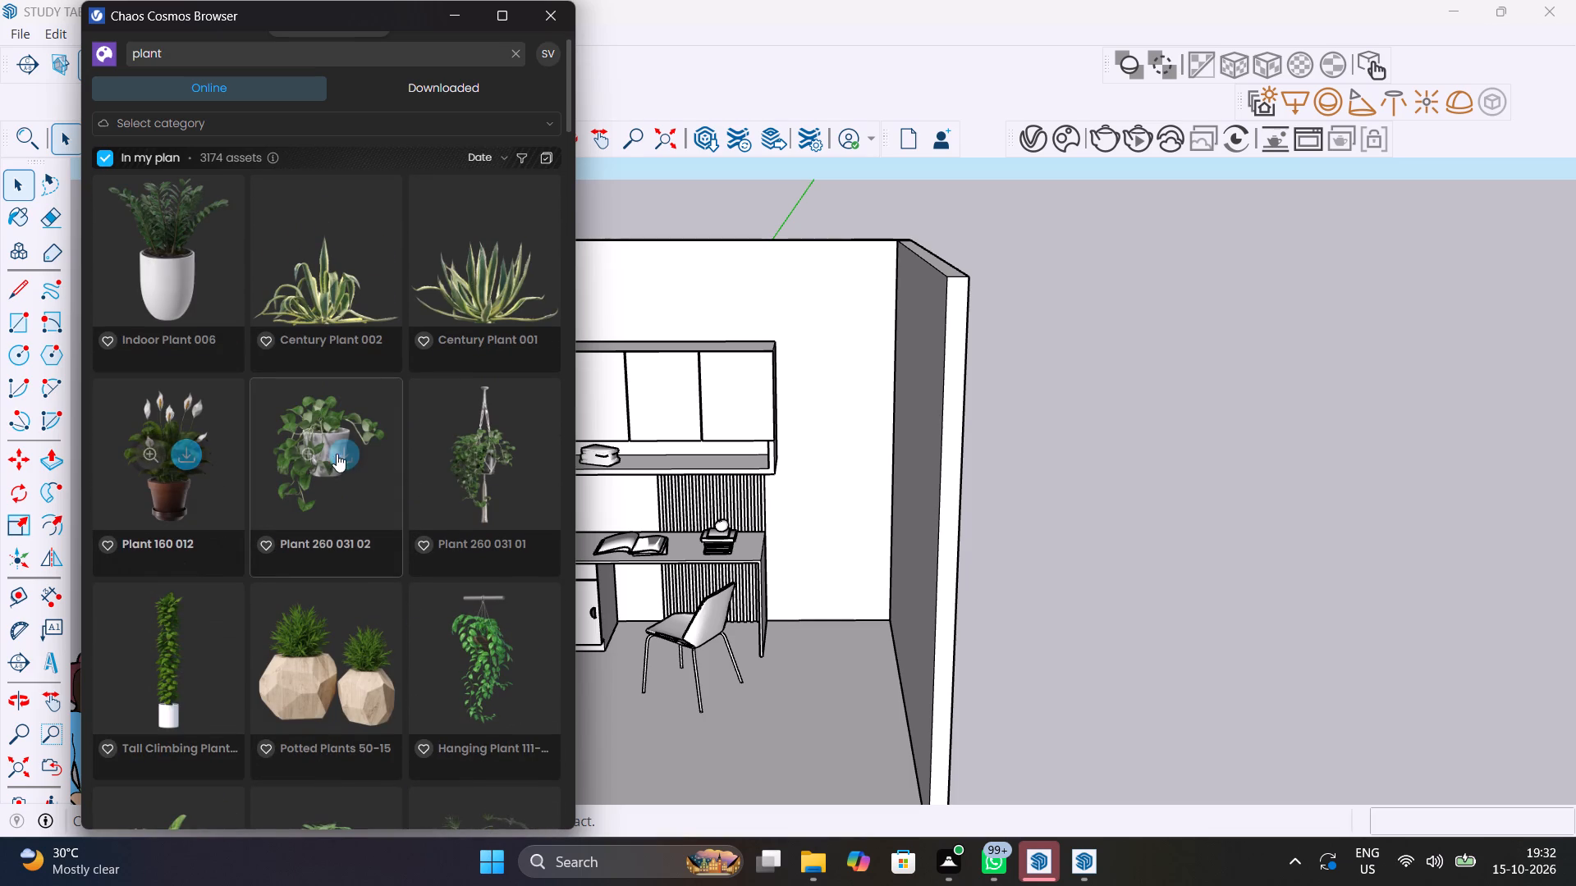
click(341, 459)
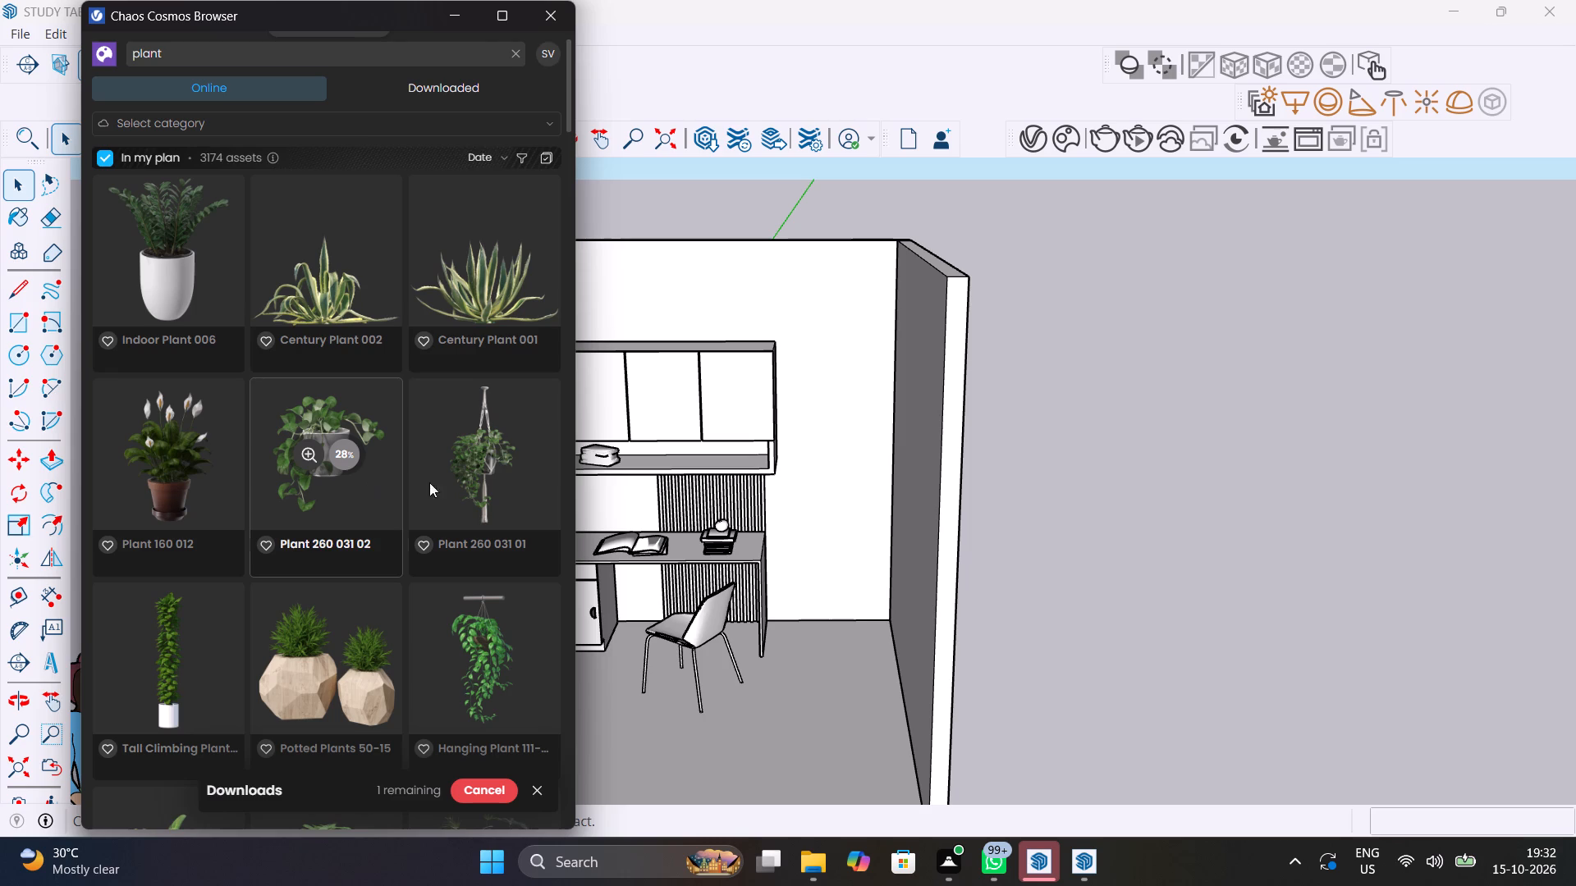
Move the small succulent from the wall cabinet's top open shelf onto the desk, between the wall and the pencil holder.
middle_drag(630, 495, 899, 491)
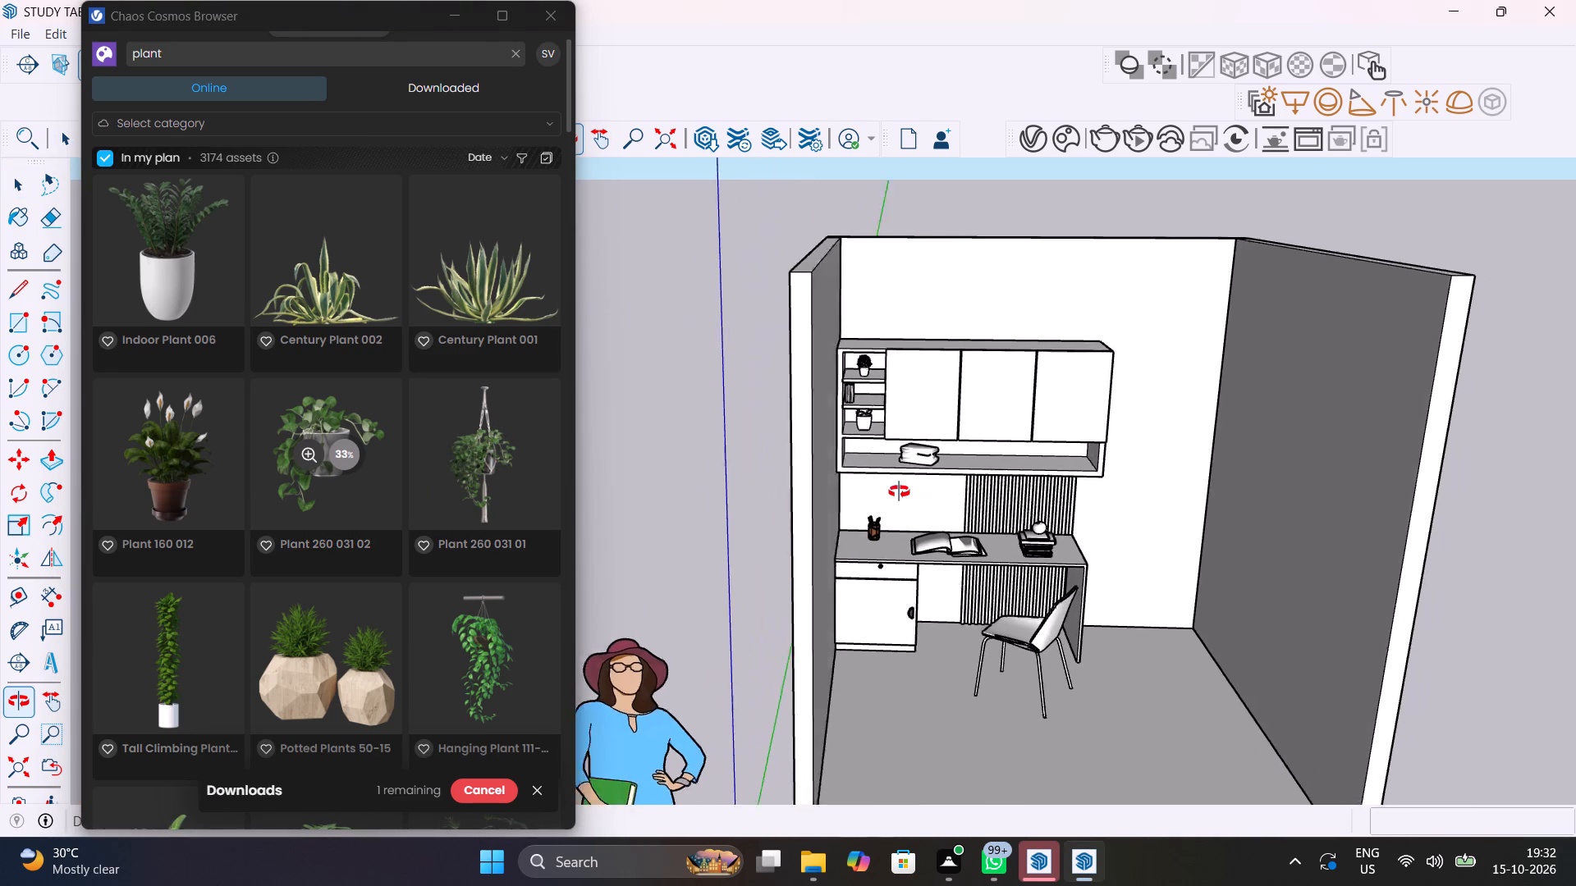
middle_drag(899, 491, 896, 491)
scroll(867, 371, up, 8)
click(864, 359)
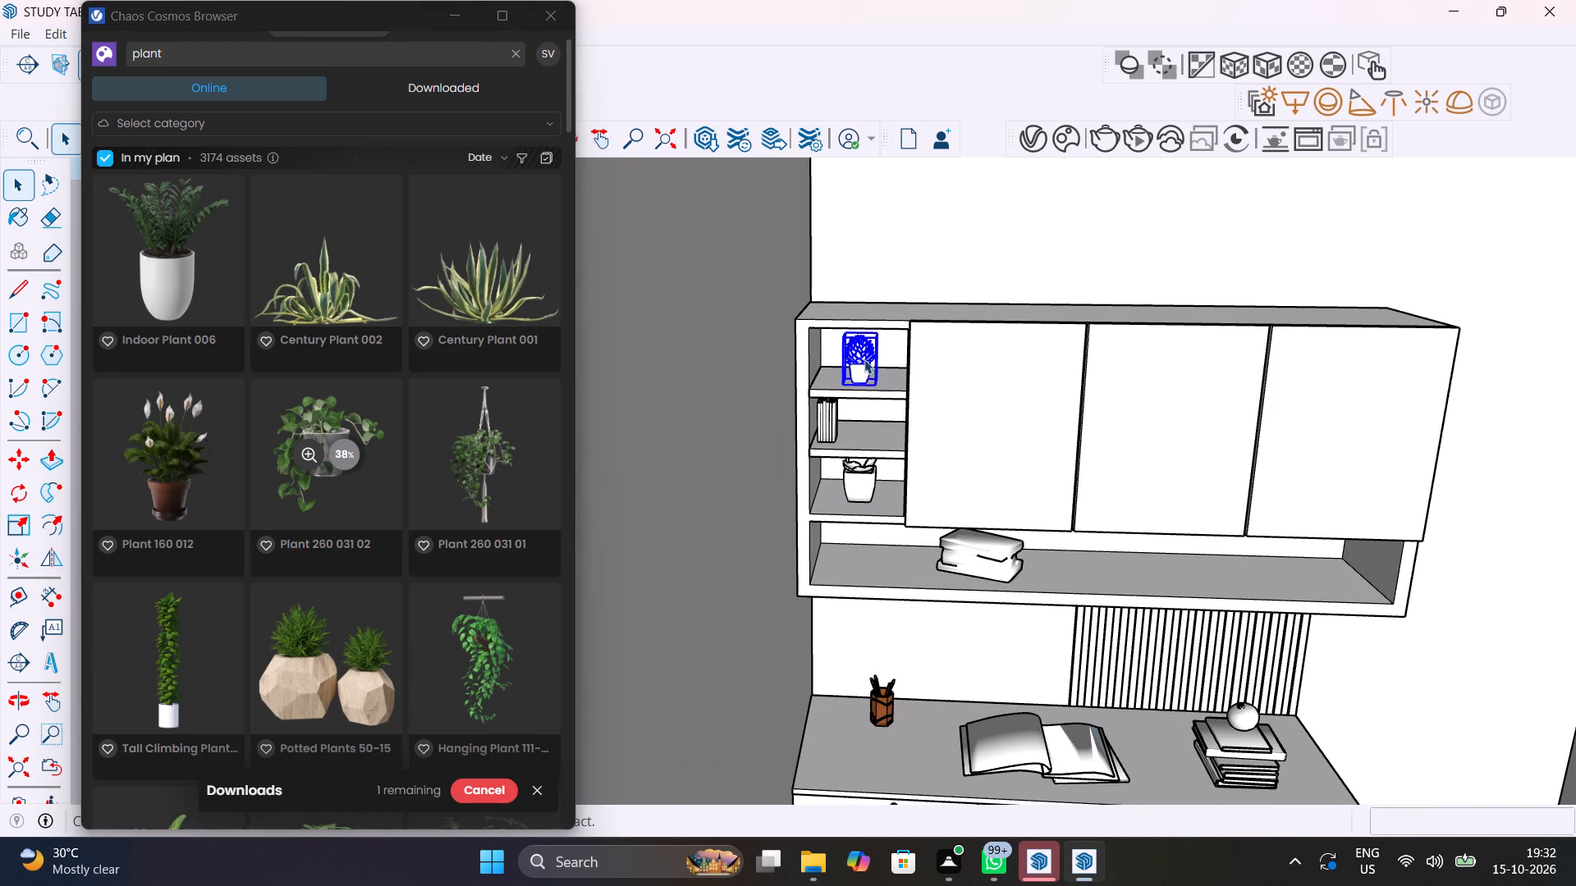
key(m)
click(876, 388)
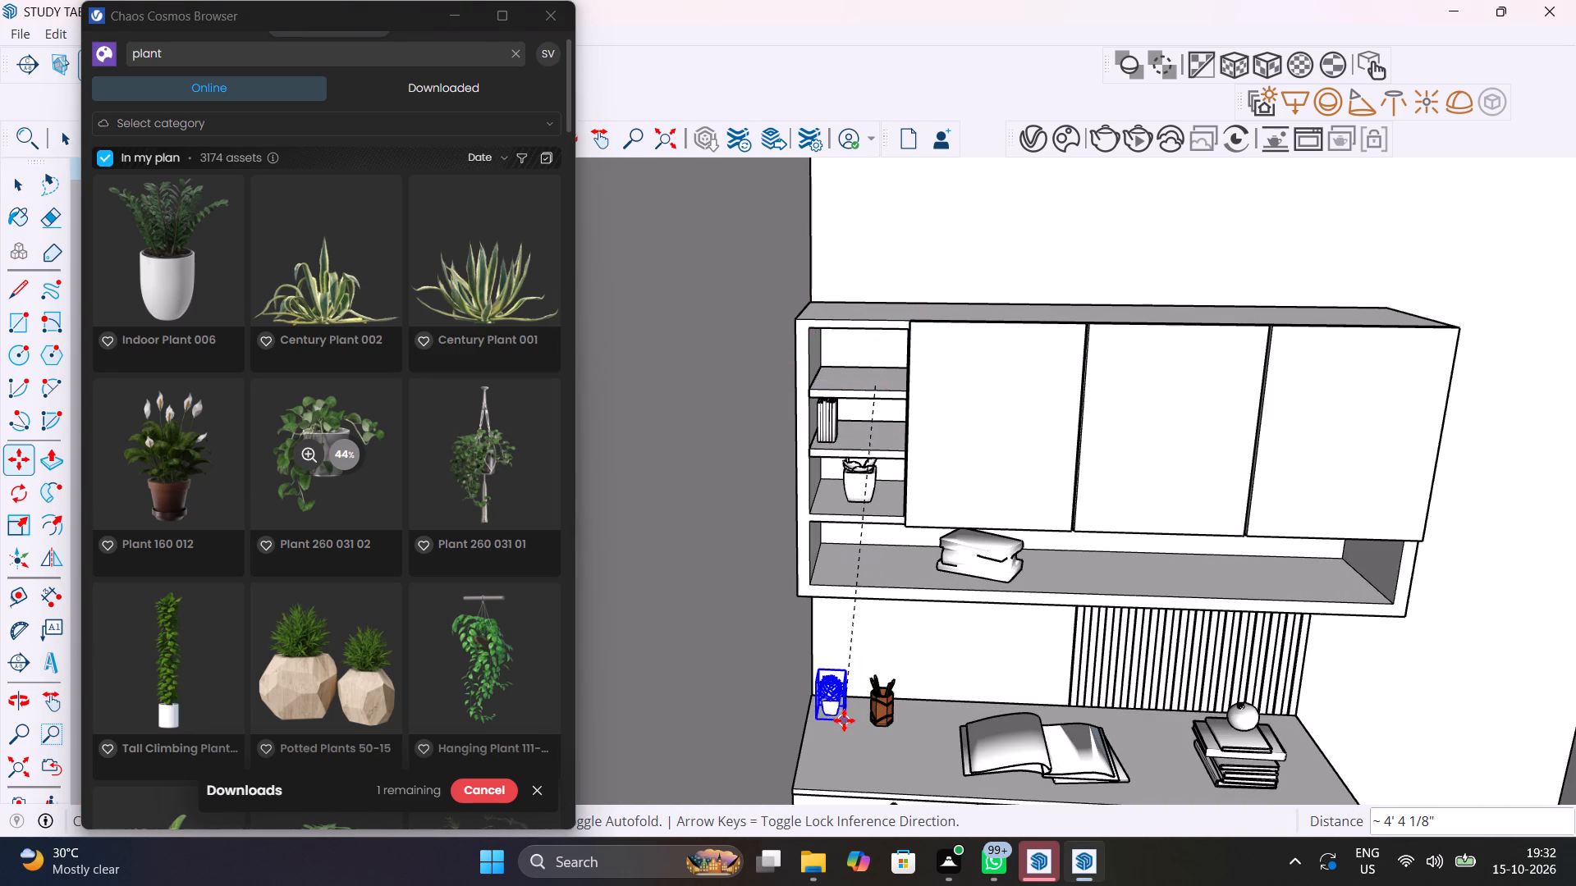
scroll(850, 718, up, 10)
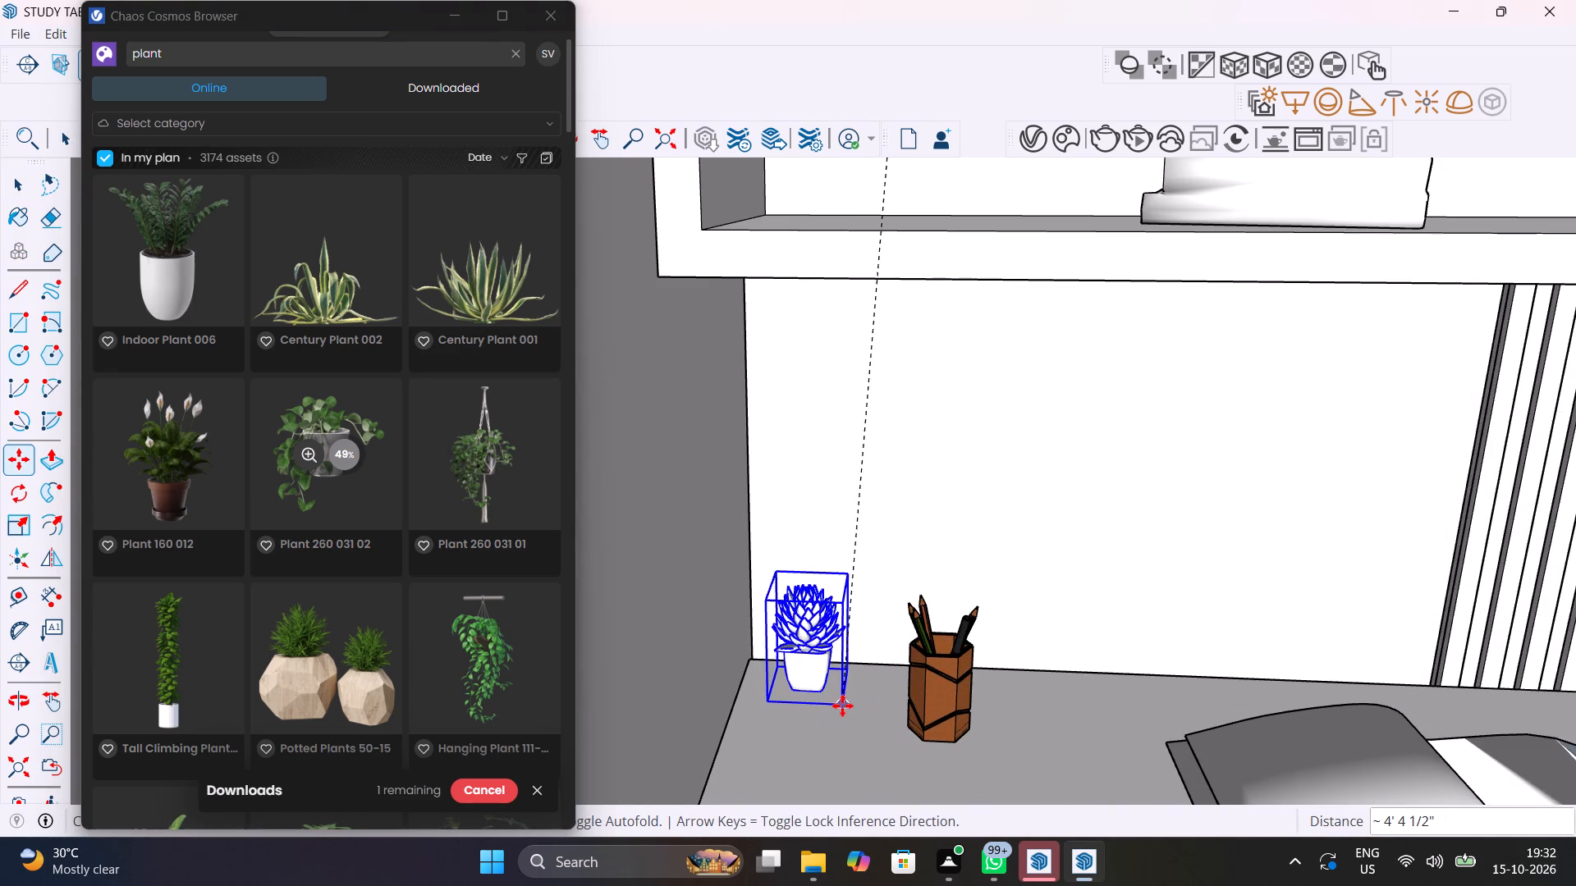
click(842, 706)
key(space)
scroll(842, 725, down, 7)
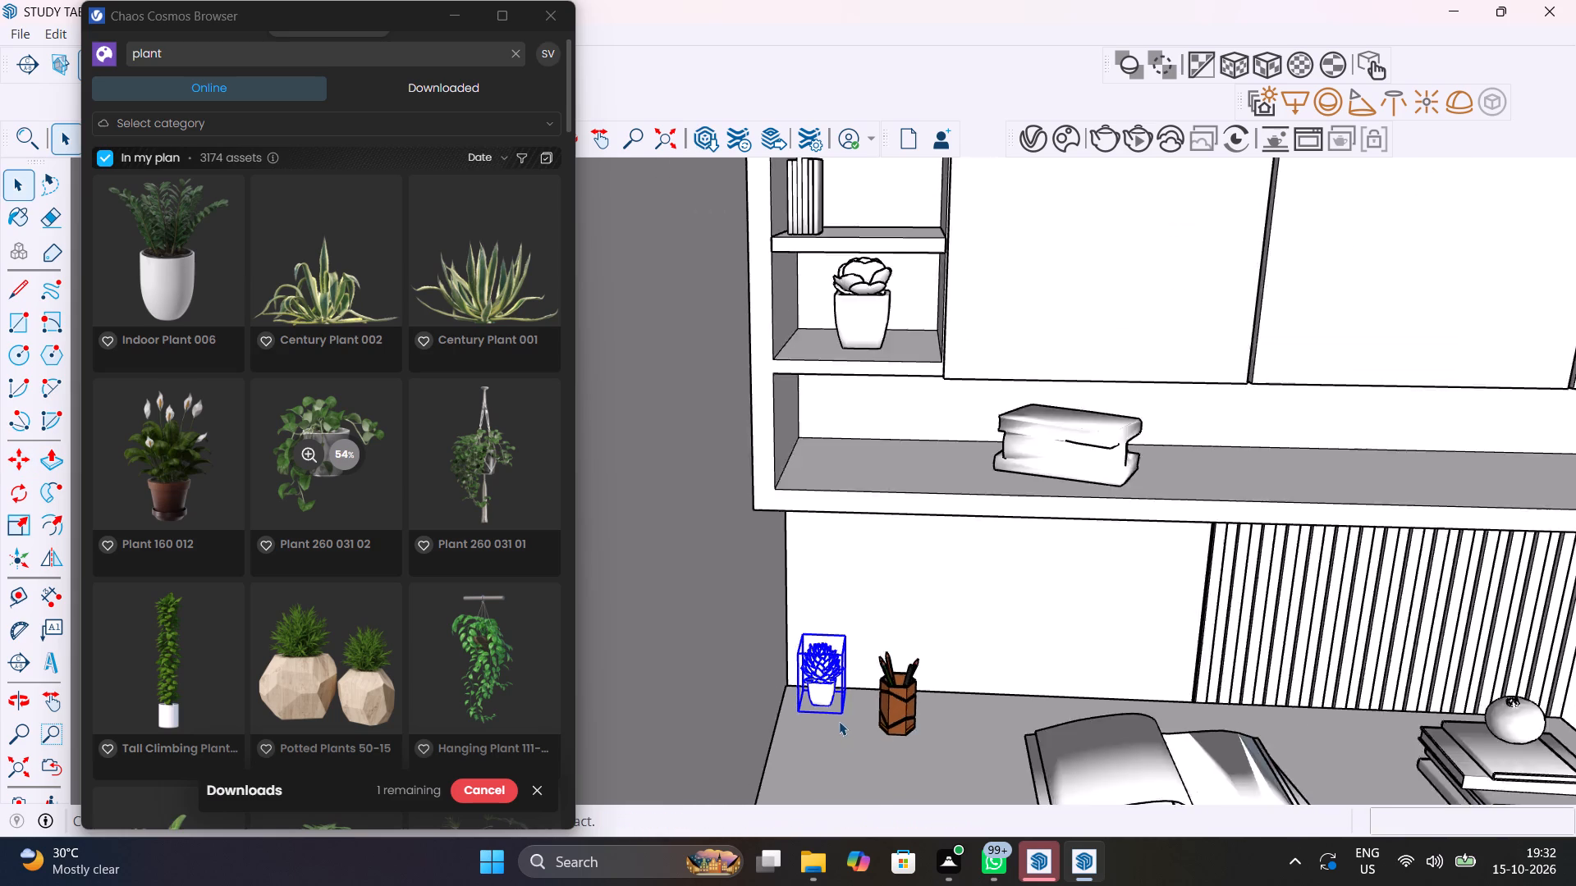
scroll(839, 721, down, 11)
click(1012, 336)
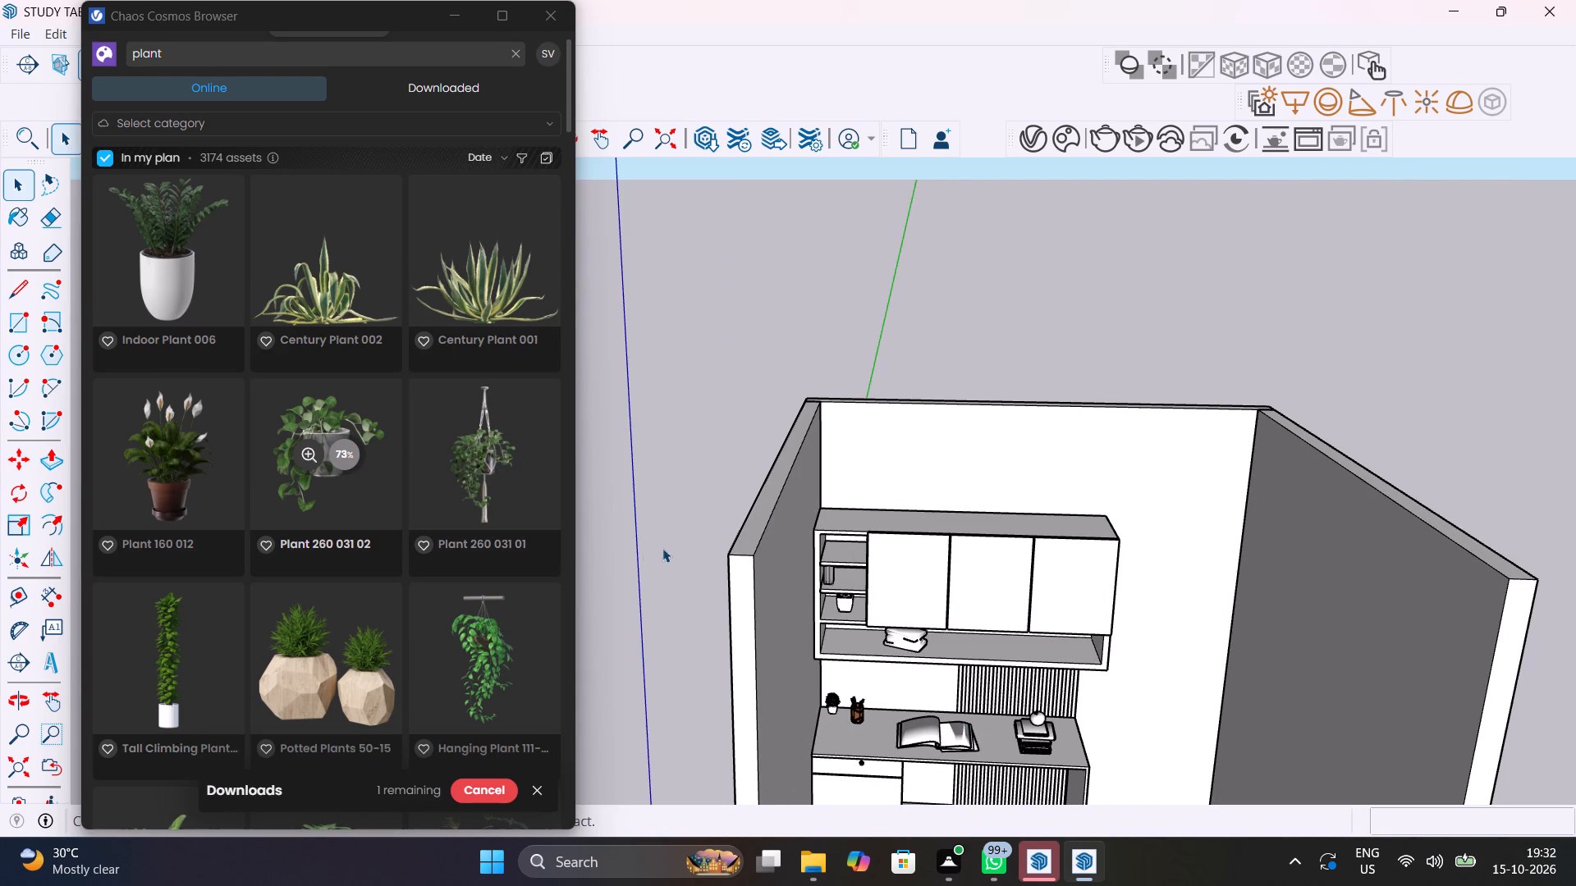
Widen the potted plant on the third open shelf along the red axis, scaling one side by about 1.32 and the opposite side by about 1.14.
scroll(856, 605, up, 17)
click(797, 598)
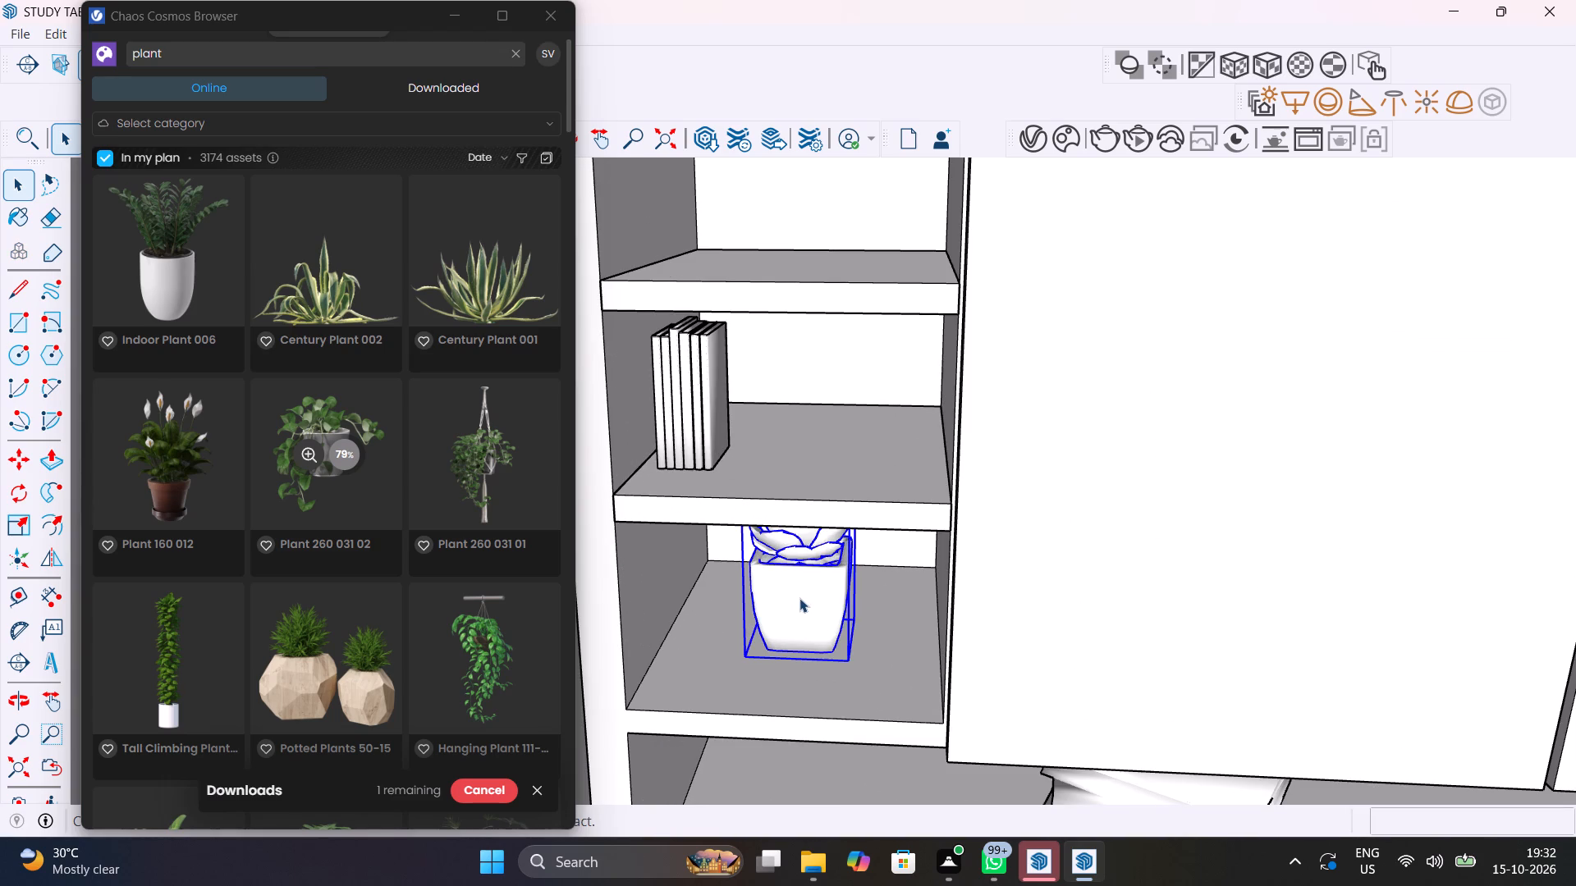
key(s)
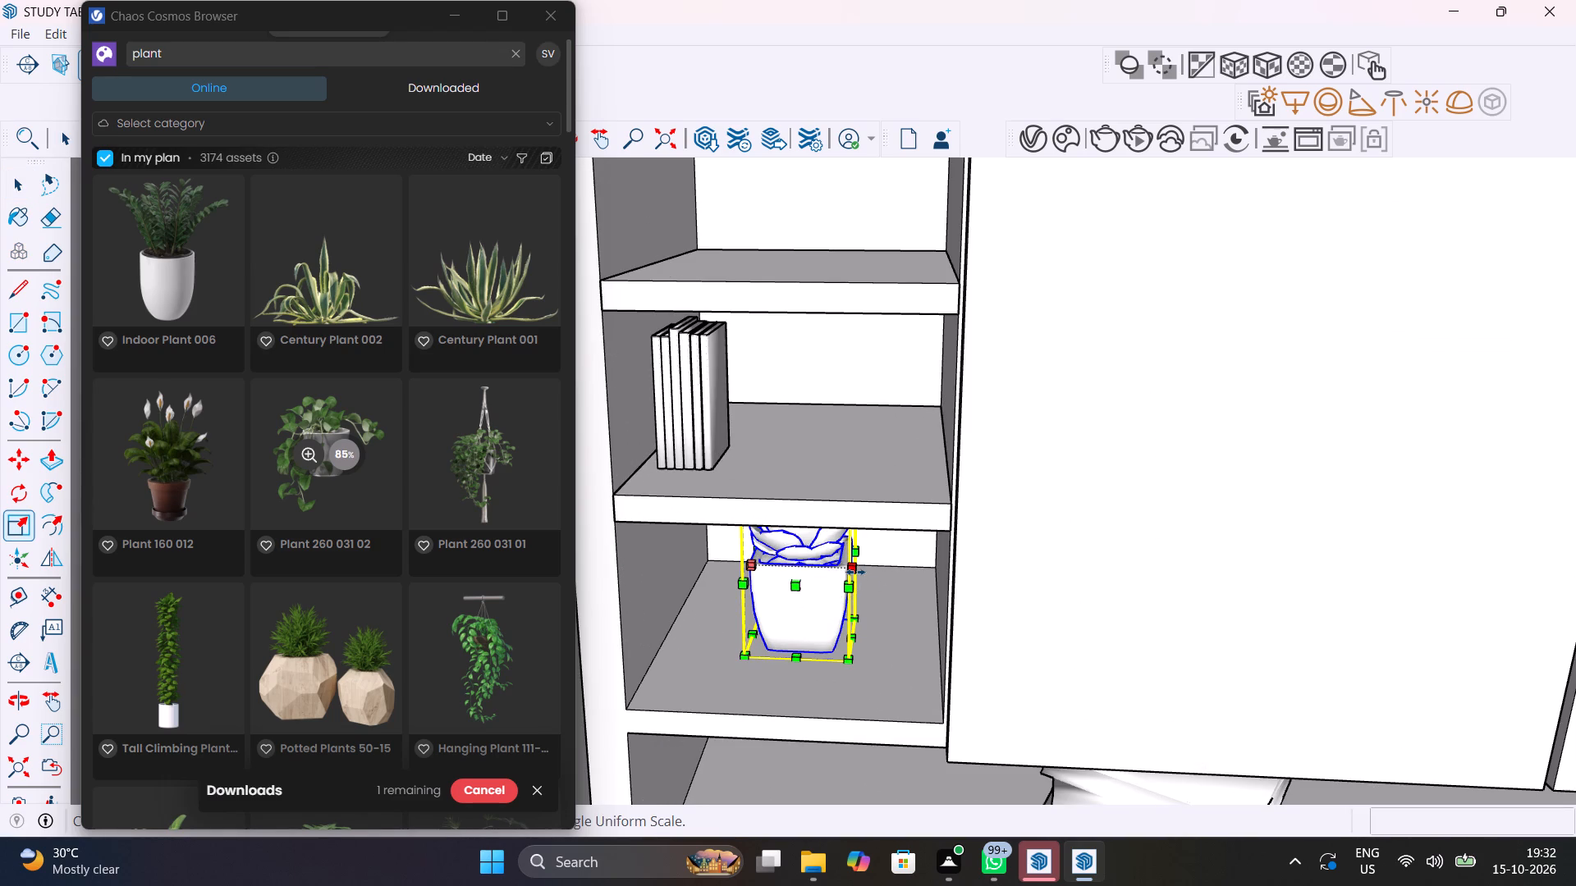
click(855, 572)
click(883, 576)
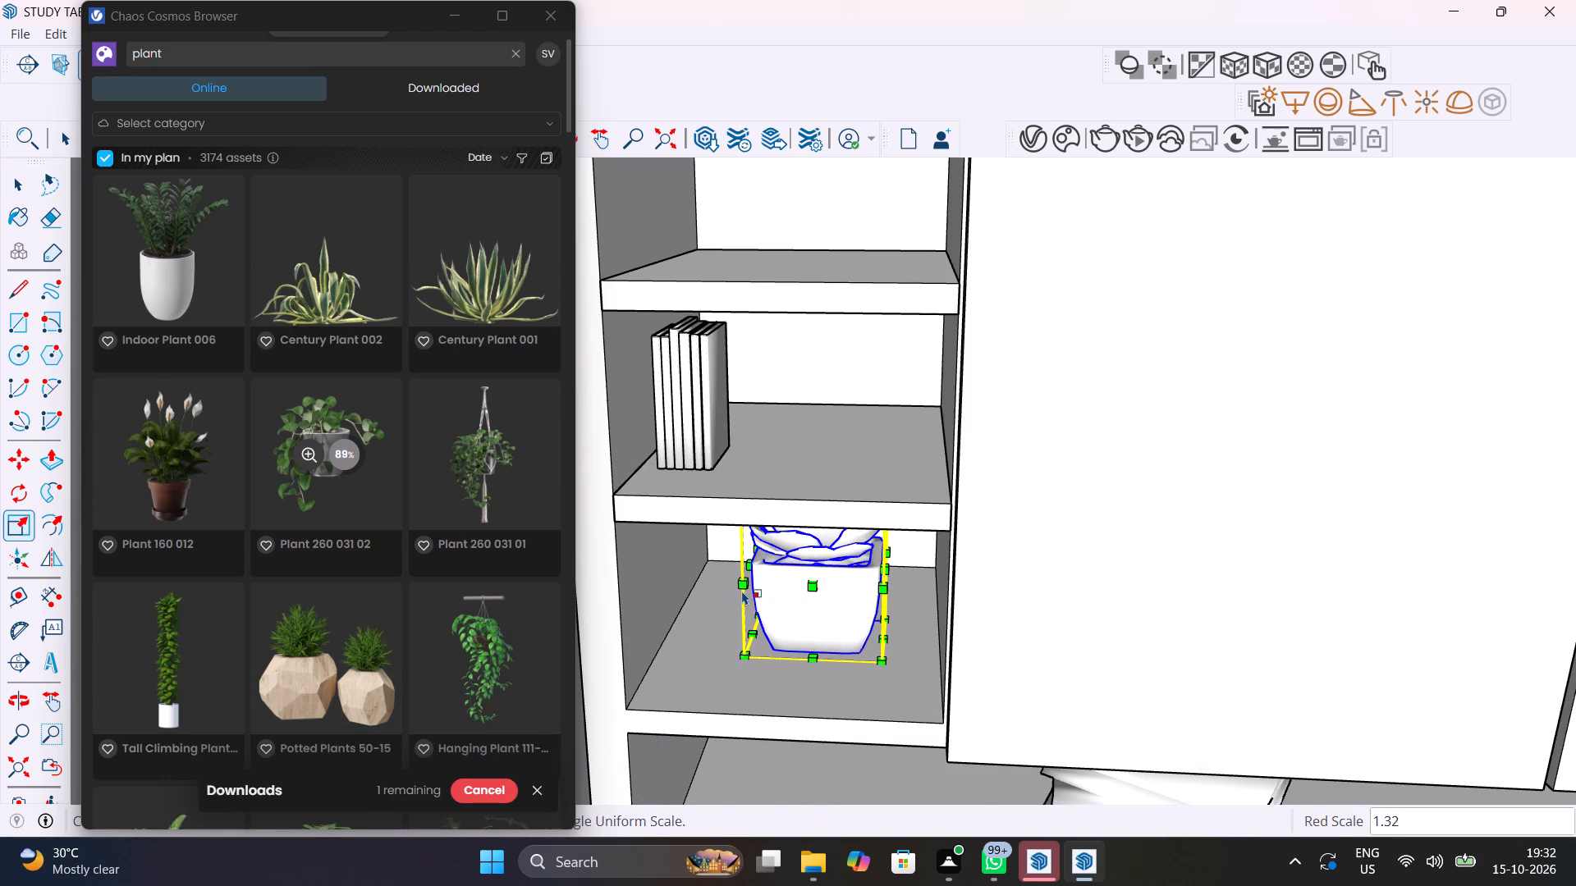
scroll(737, 587, up, 1)
middle_drag(742, 588, 834, 589)
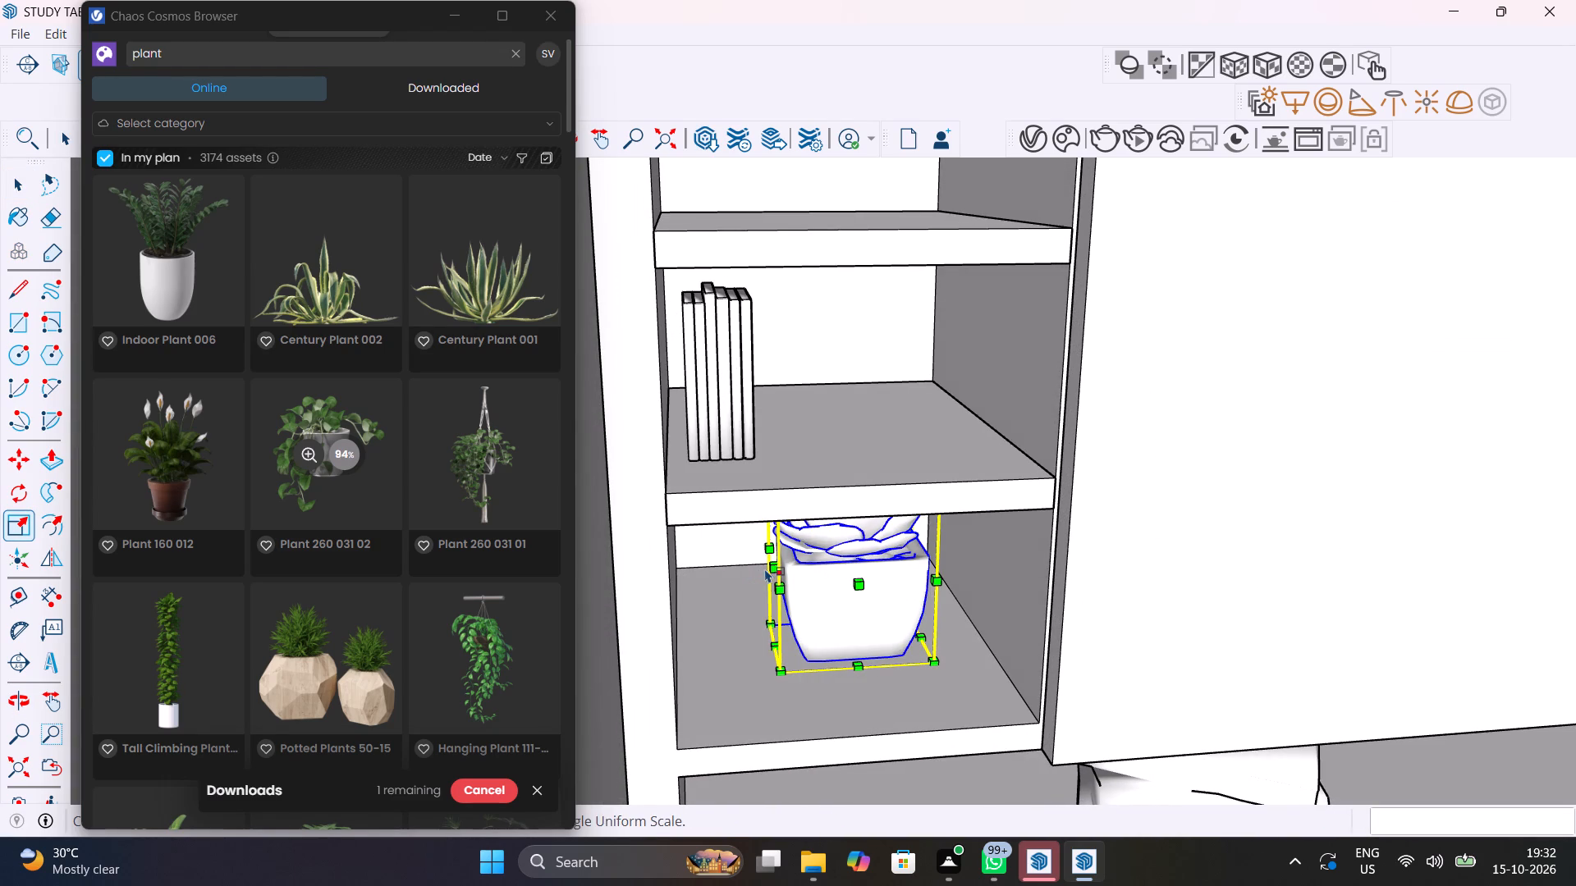
click(773, 566)
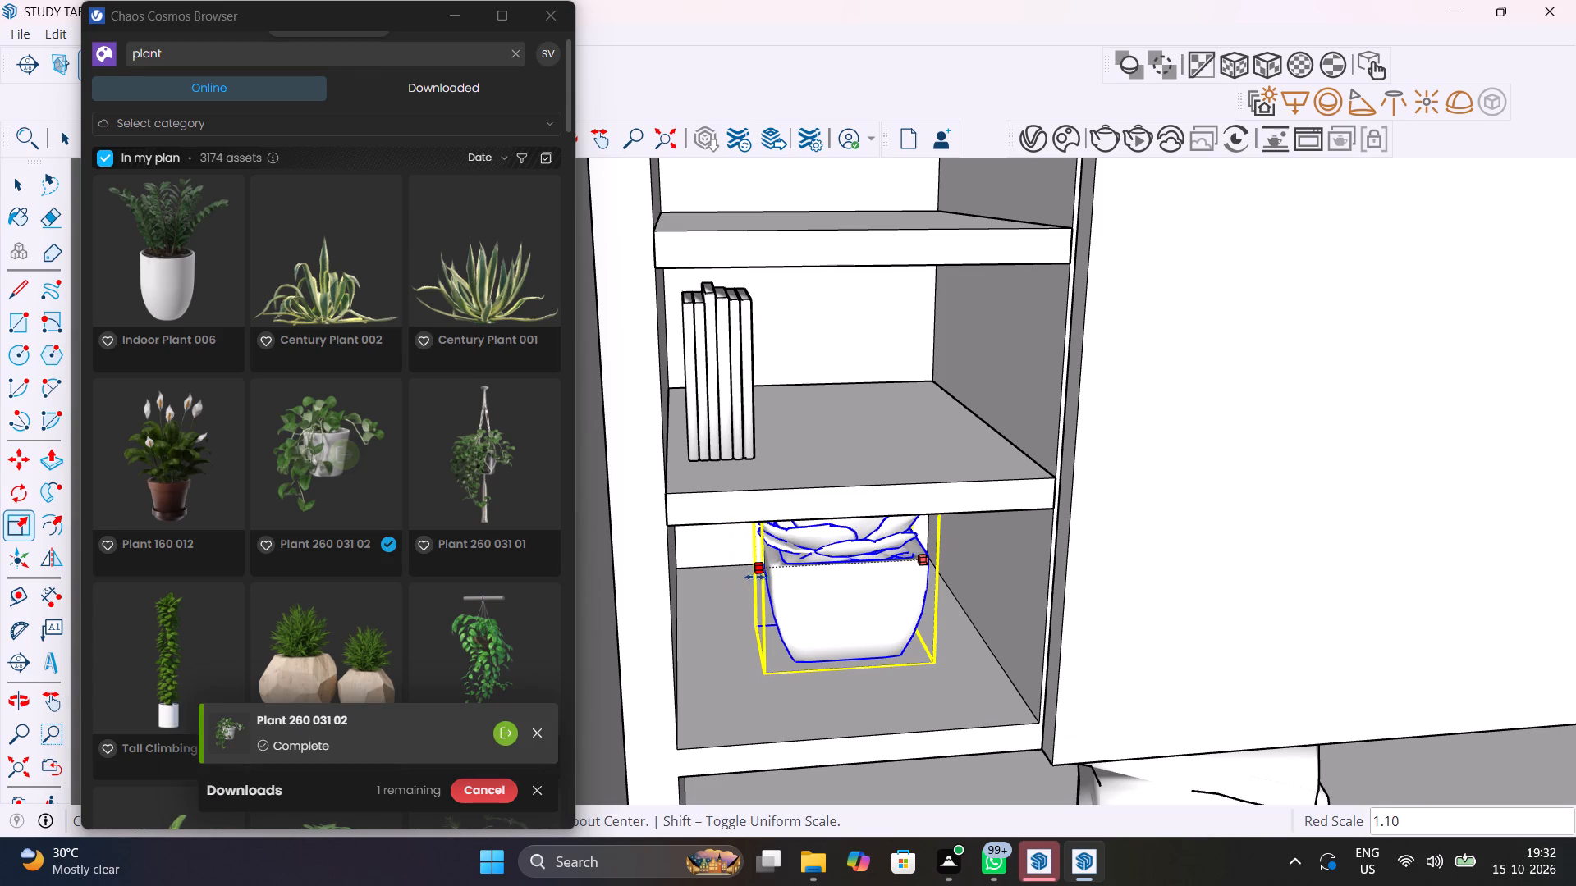
click(754, 577)
Import Plant 260 031 02 into the model and place it on the room floor in front of the desk.
click(335, 453)
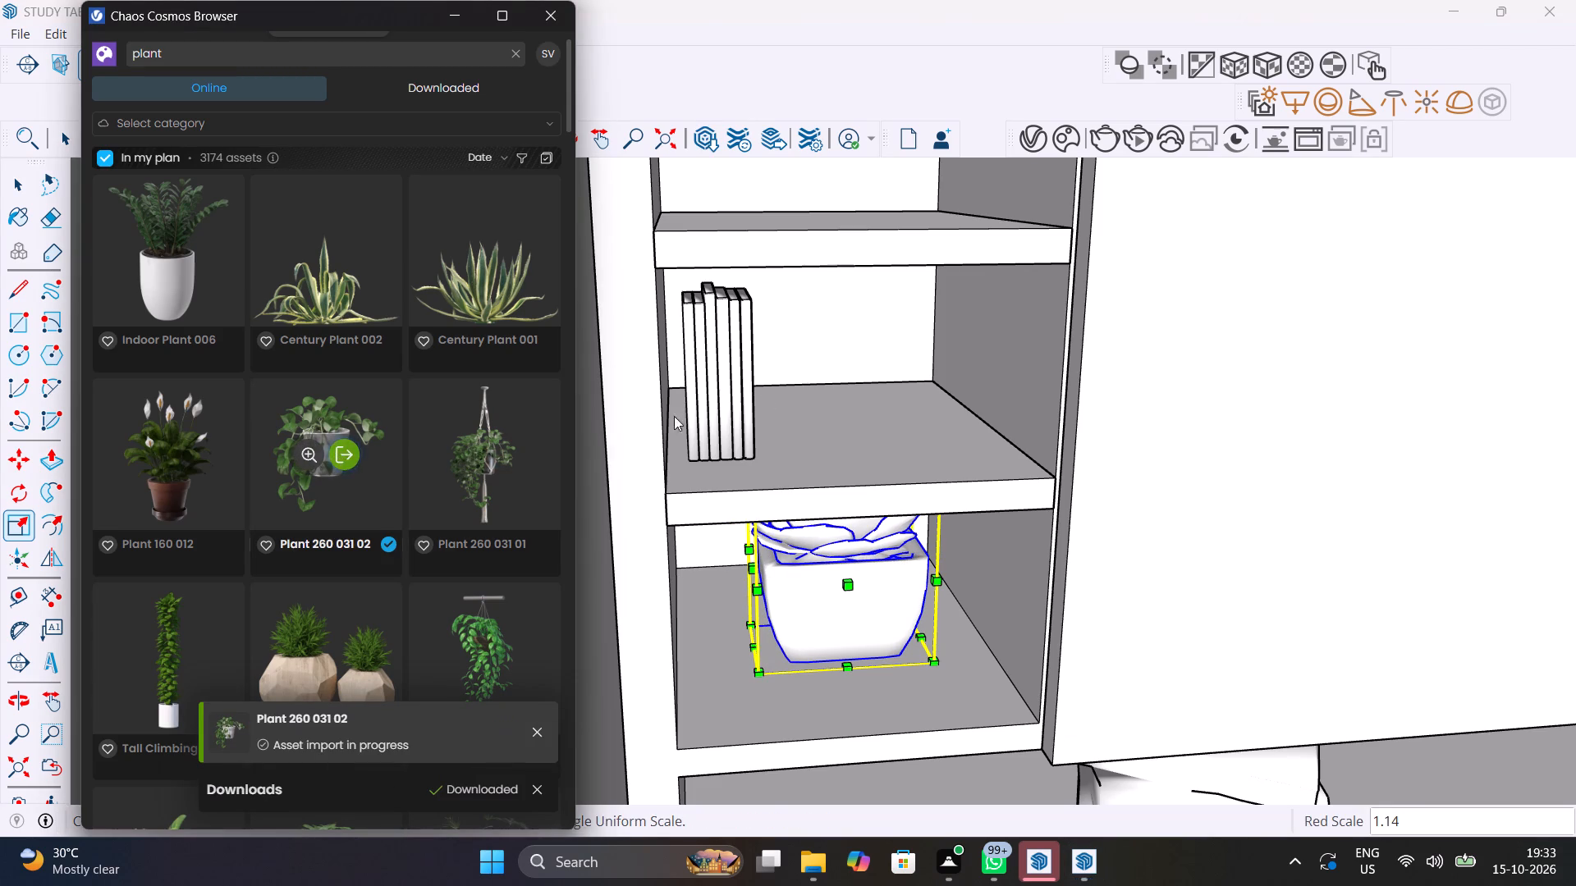
scroll(838, 407, down, 4)
middle_drag(822, 417, 708, 467)
scroll(759, 467, down, 20)
scroll(759, 467, down, 16)
scroll(836, 486, down, 6)
middle_drag(857, 507, 853, 505)
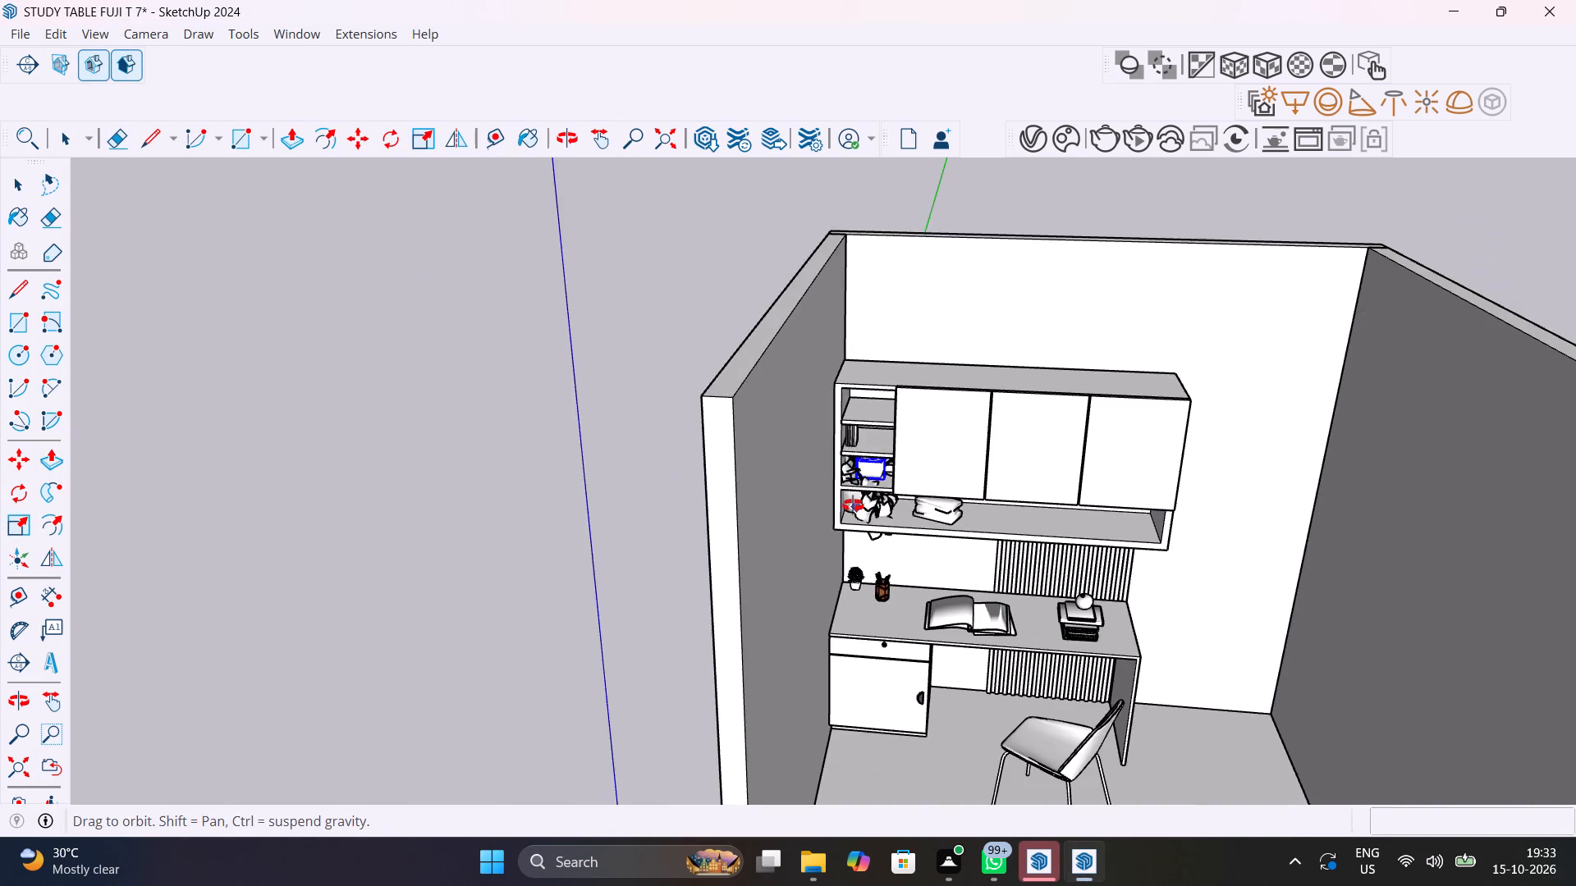
middle_drag(853, 505, 827, 391)
scroll(864, 547, down, 3)
middle_drag(899, 647, 833, 522)
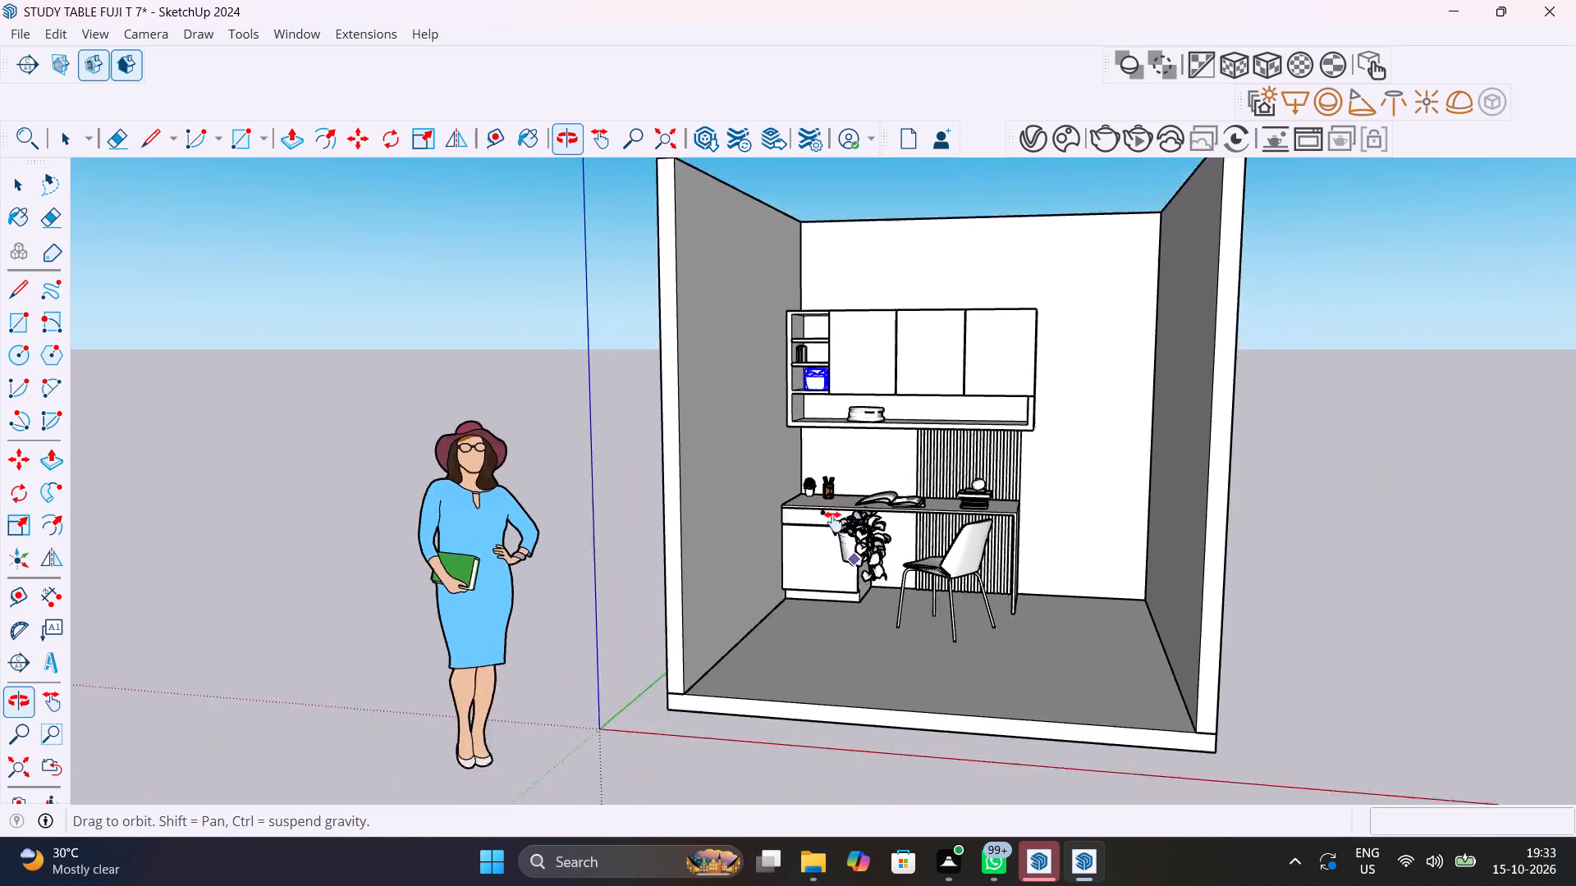
middle_drag(833, 522, 829, 559)
scroll(844, 614, up, 4)
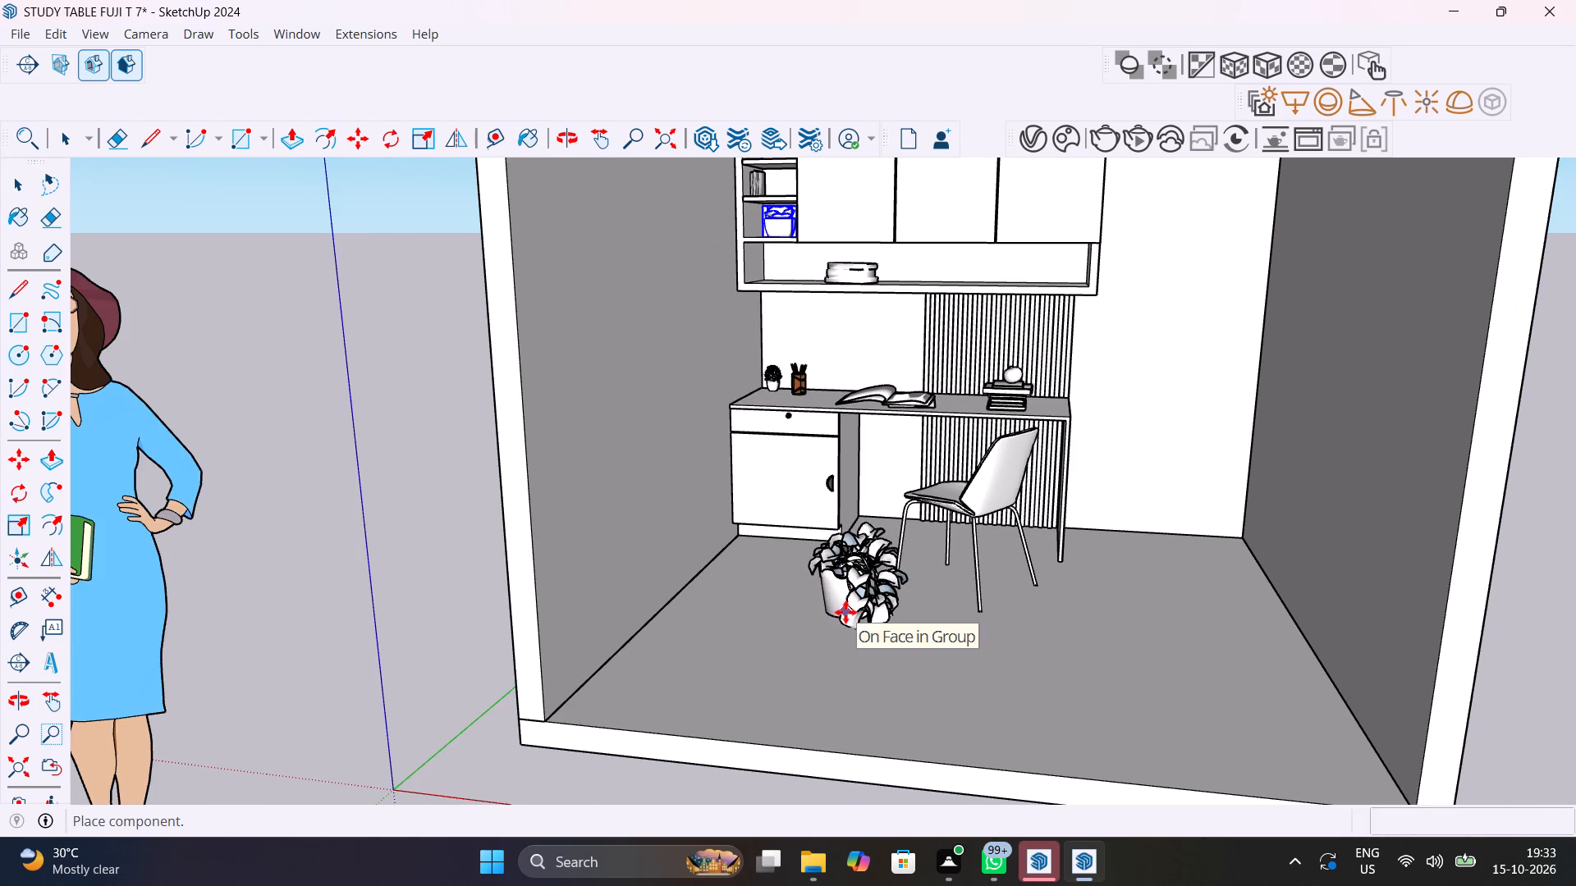
middle_click(837, 615)
click(839, 615)
key(space)
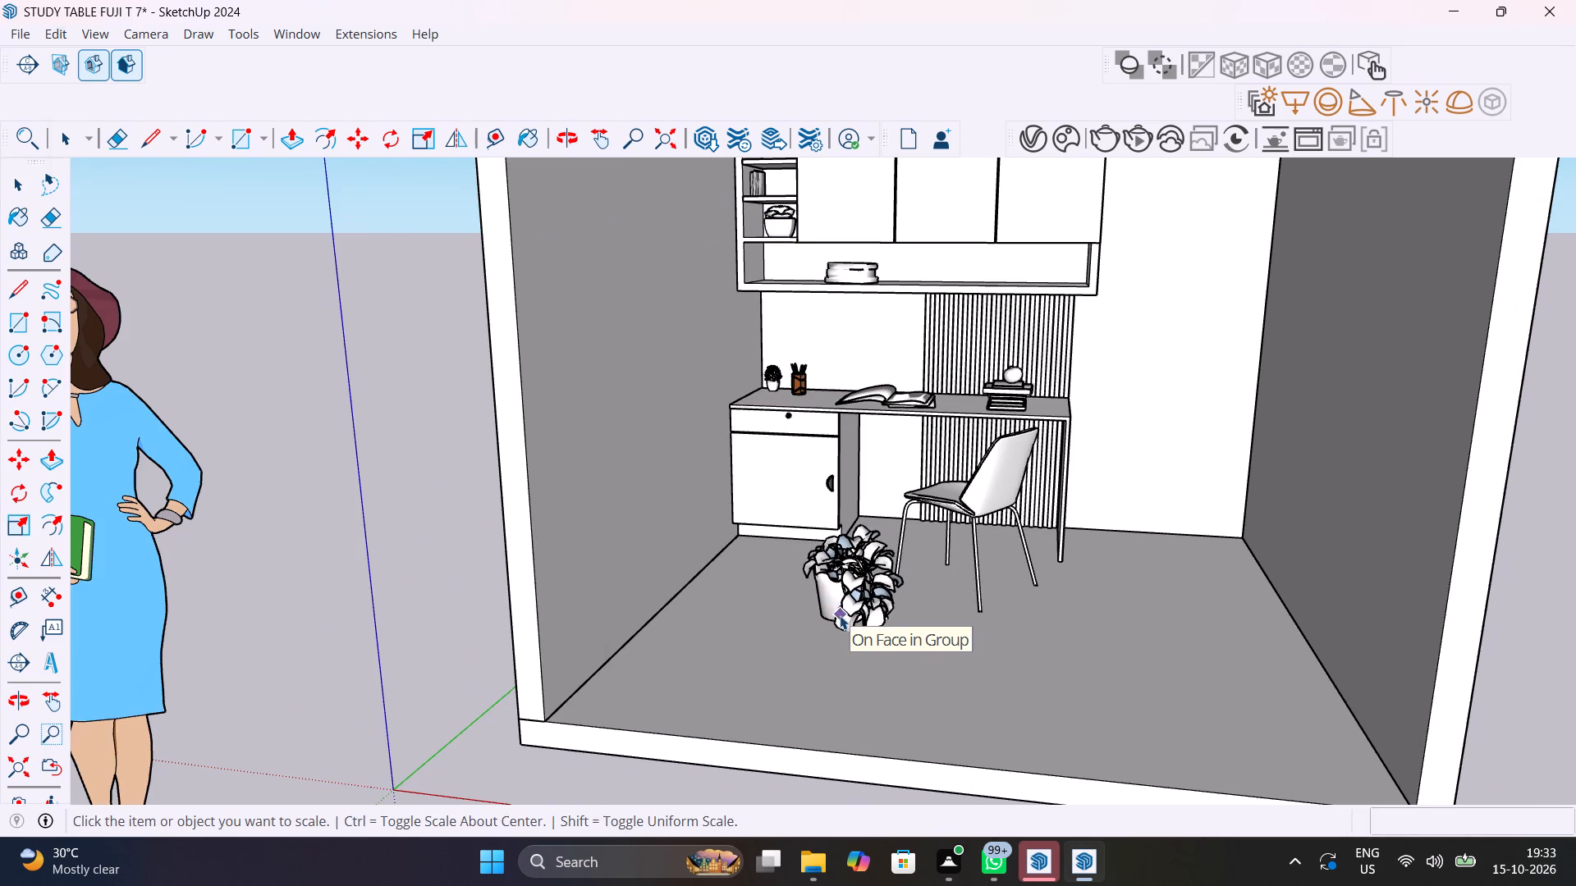
Scale the trailing plant on the floor down uniformly to about 0.56.
scroll(863, 601, up, 9)
click(864, 598)
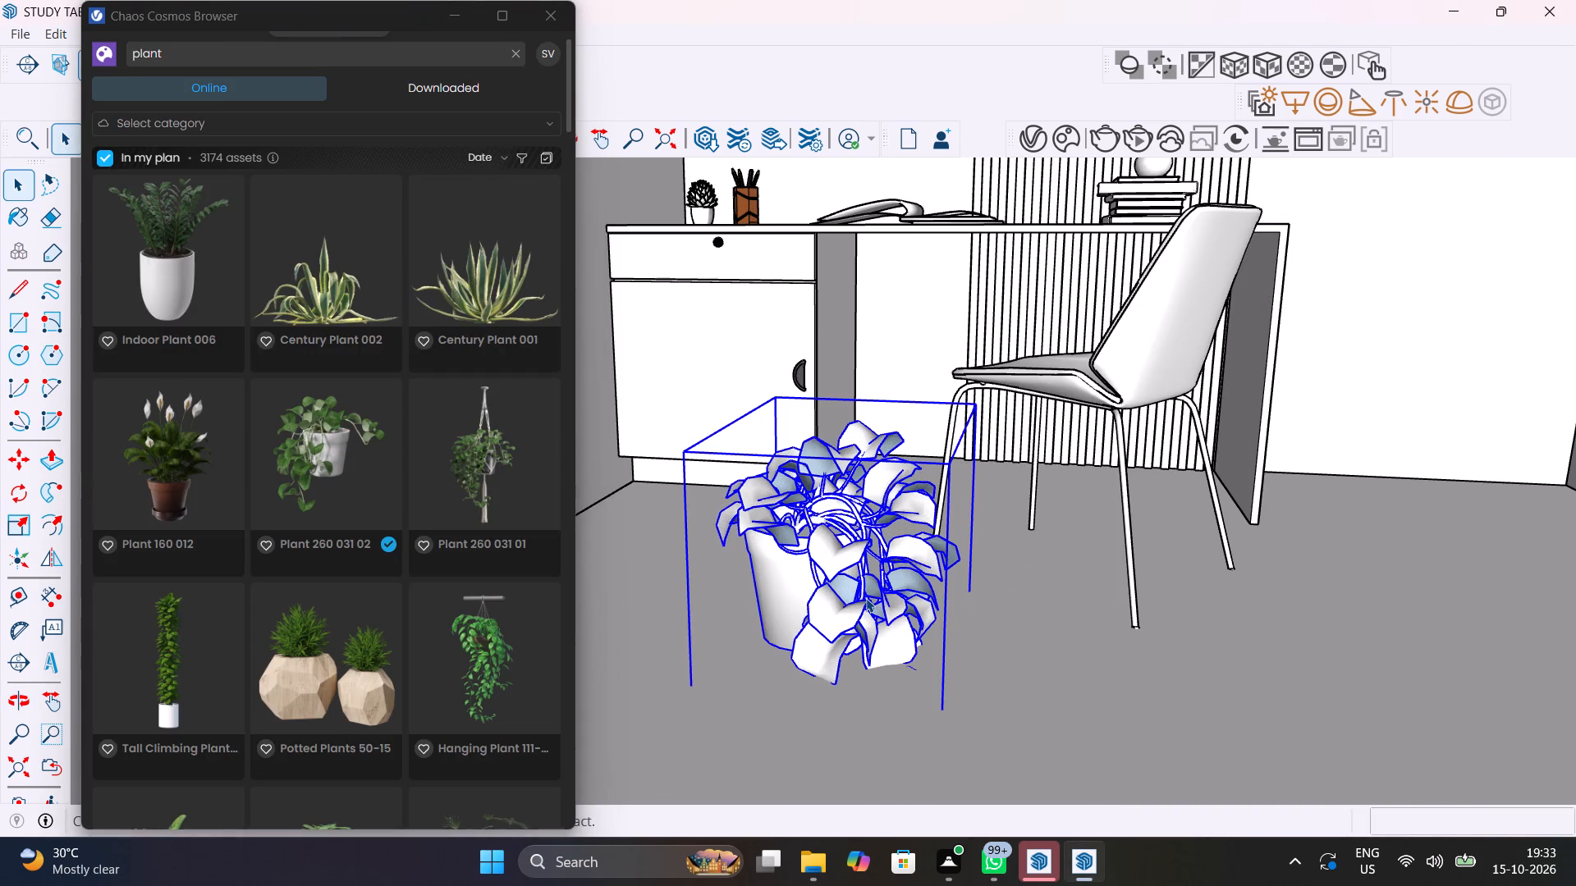
key(s)
click(774, 395)
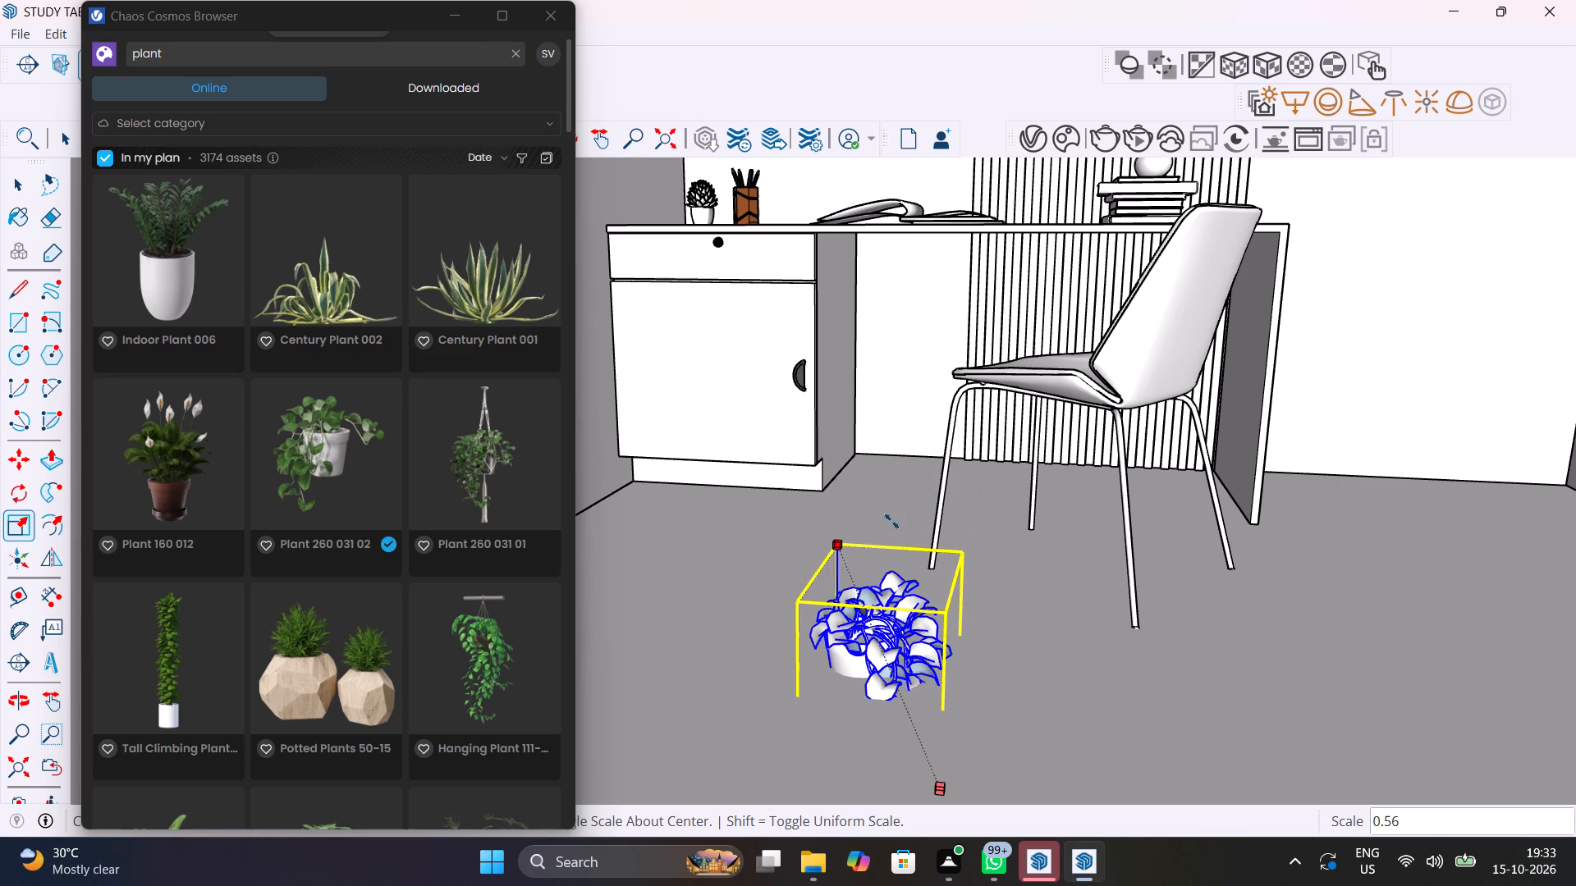
click(891, 521)
key(space)
Move the trailing plant about 8' 4" from the floor up to the wall cabinet's open shelves.
key(m)
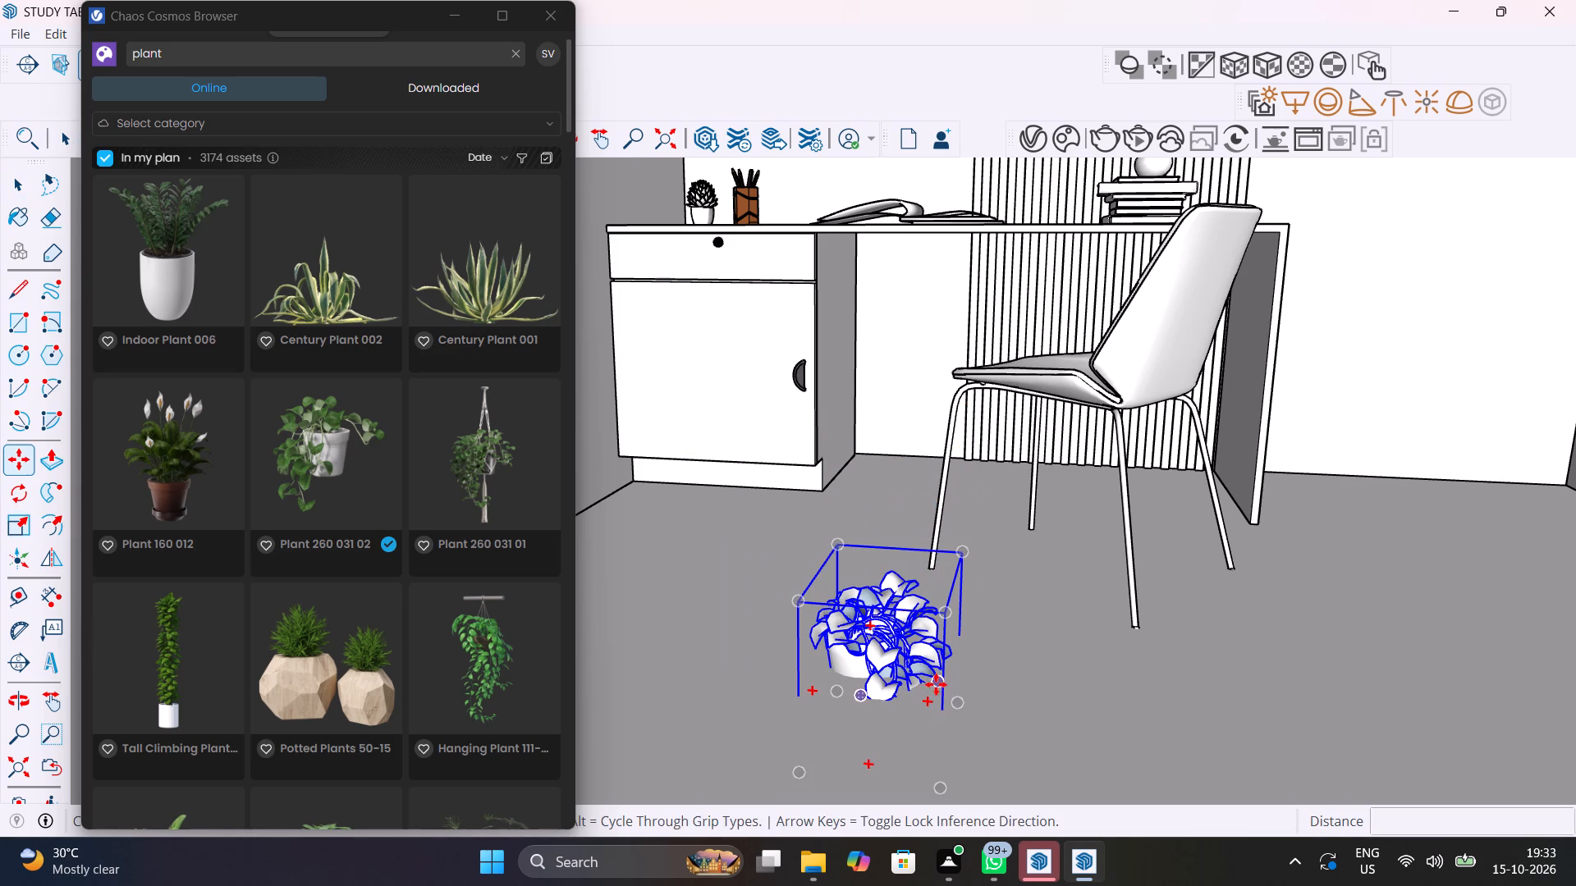
click(938, 692)
scroll(811, 338, down, 7)
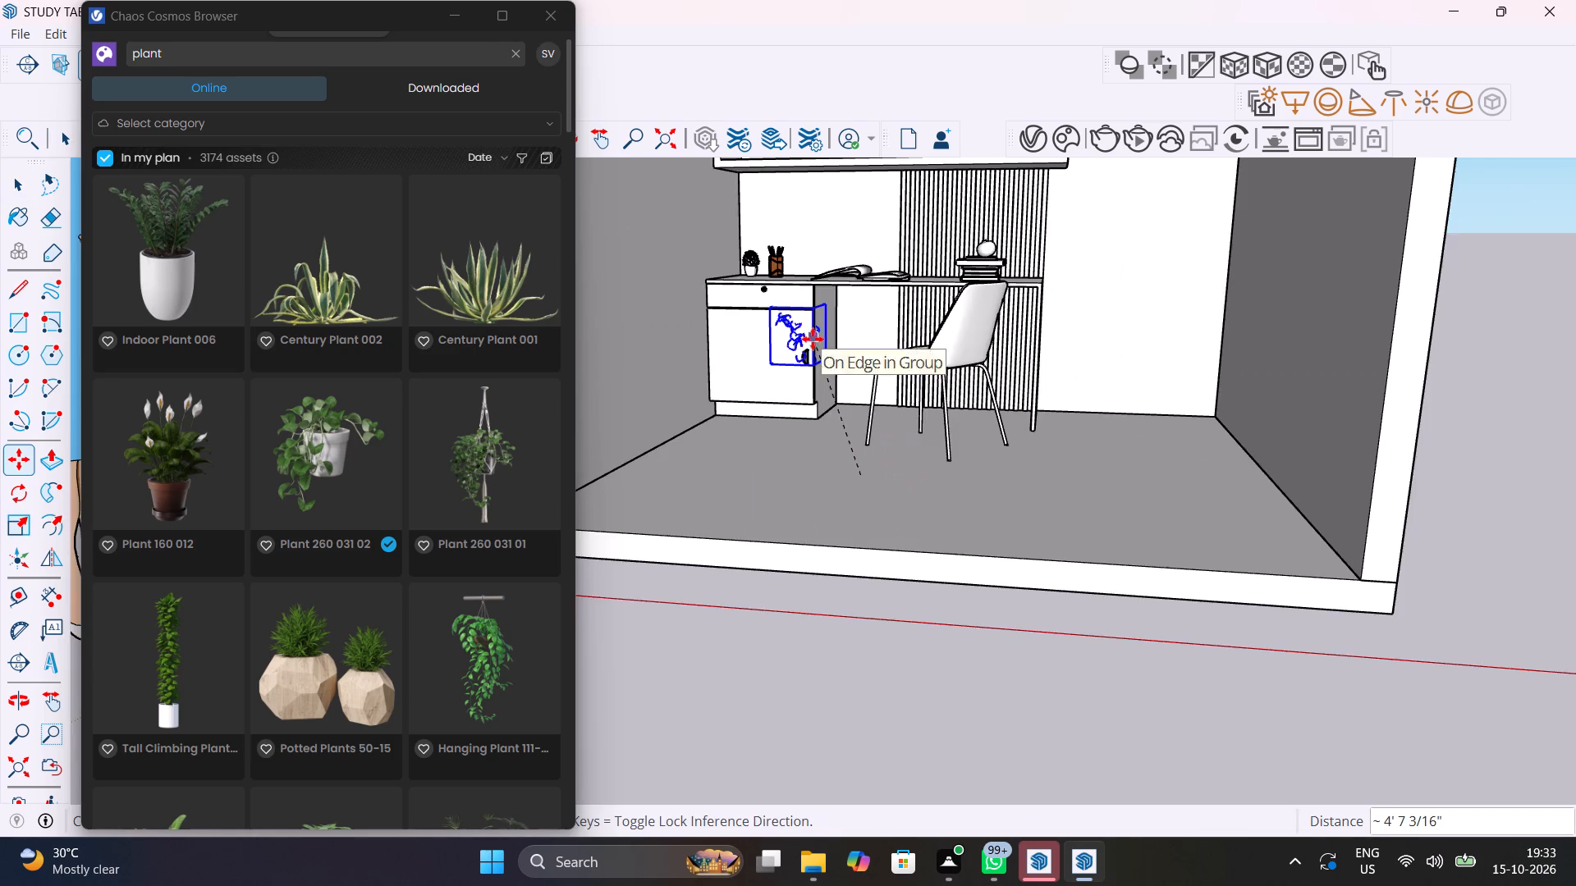
shift+middle_drag(816, 341, 868, 678)
scroll(797, 331, up, 10)
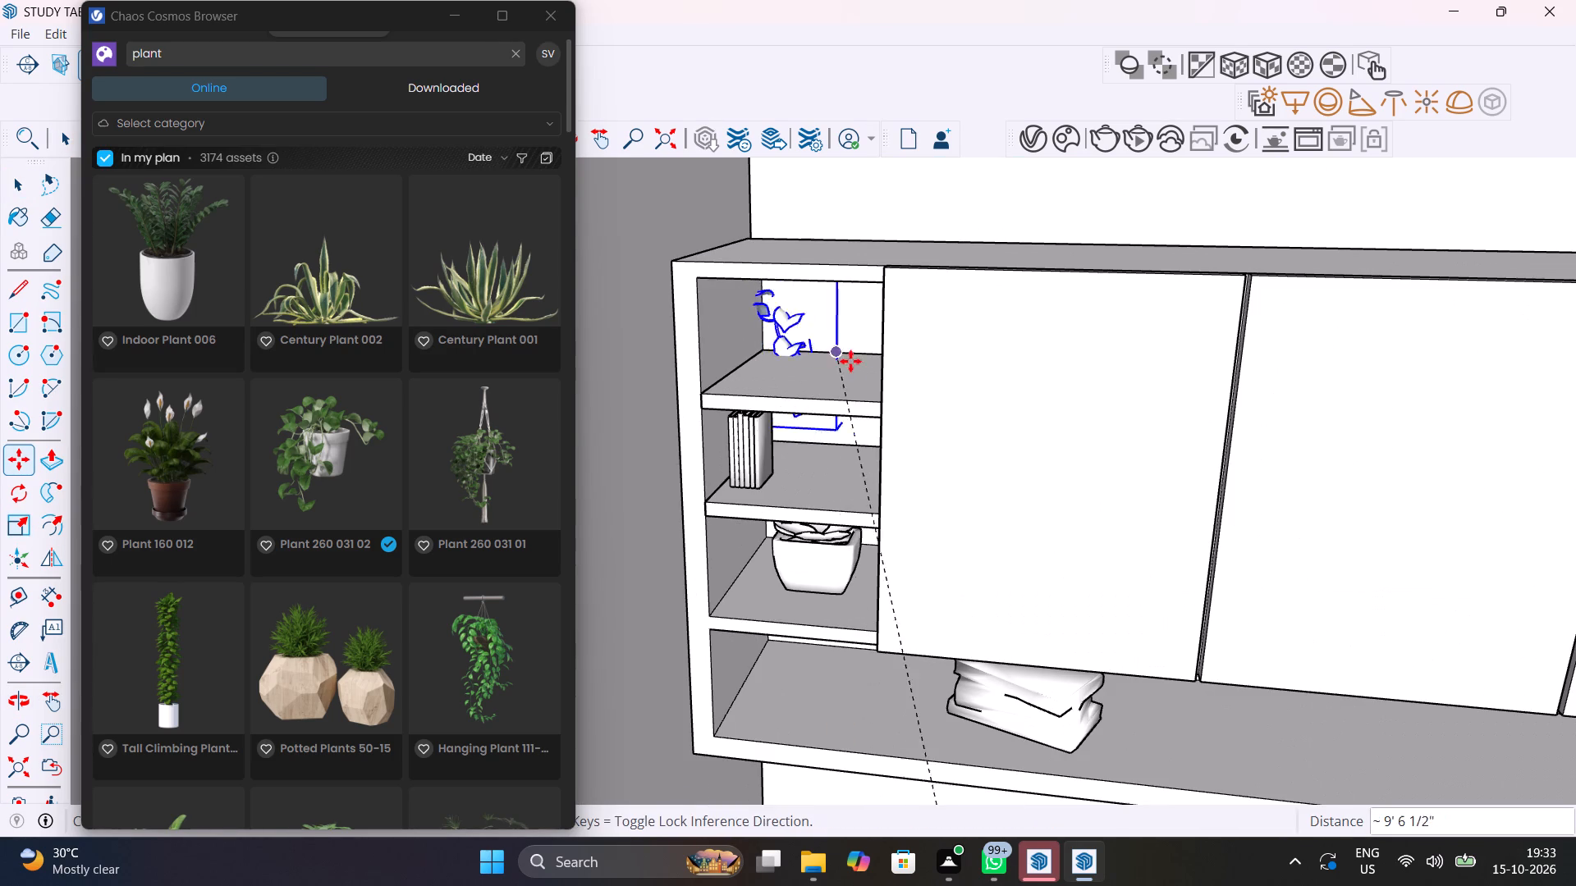
scroll(857, 336, up, 4)
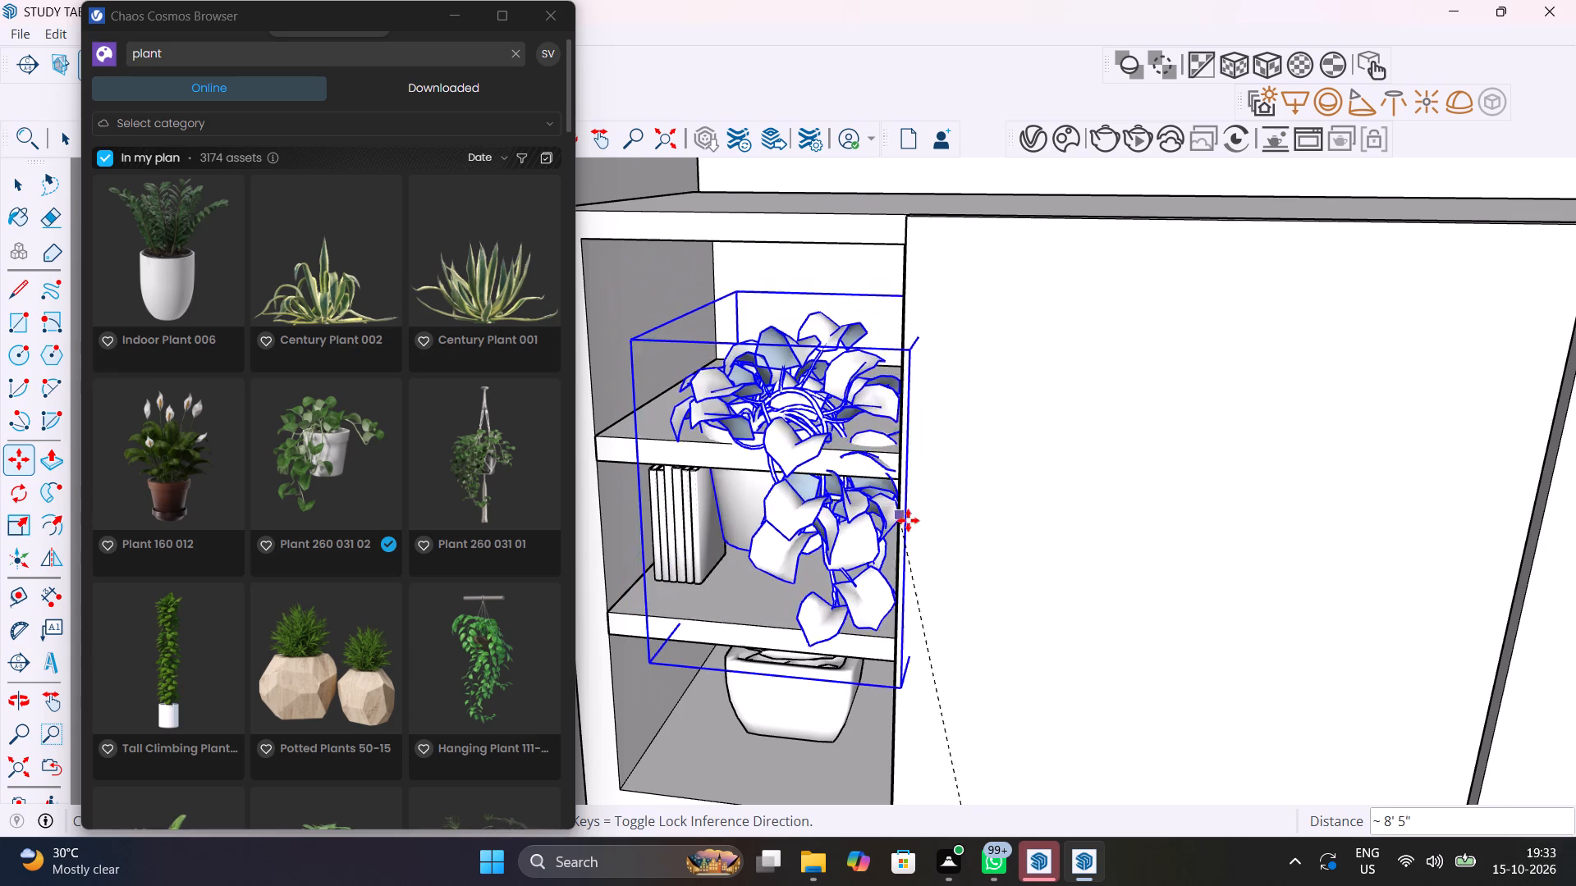
click(902, 548)
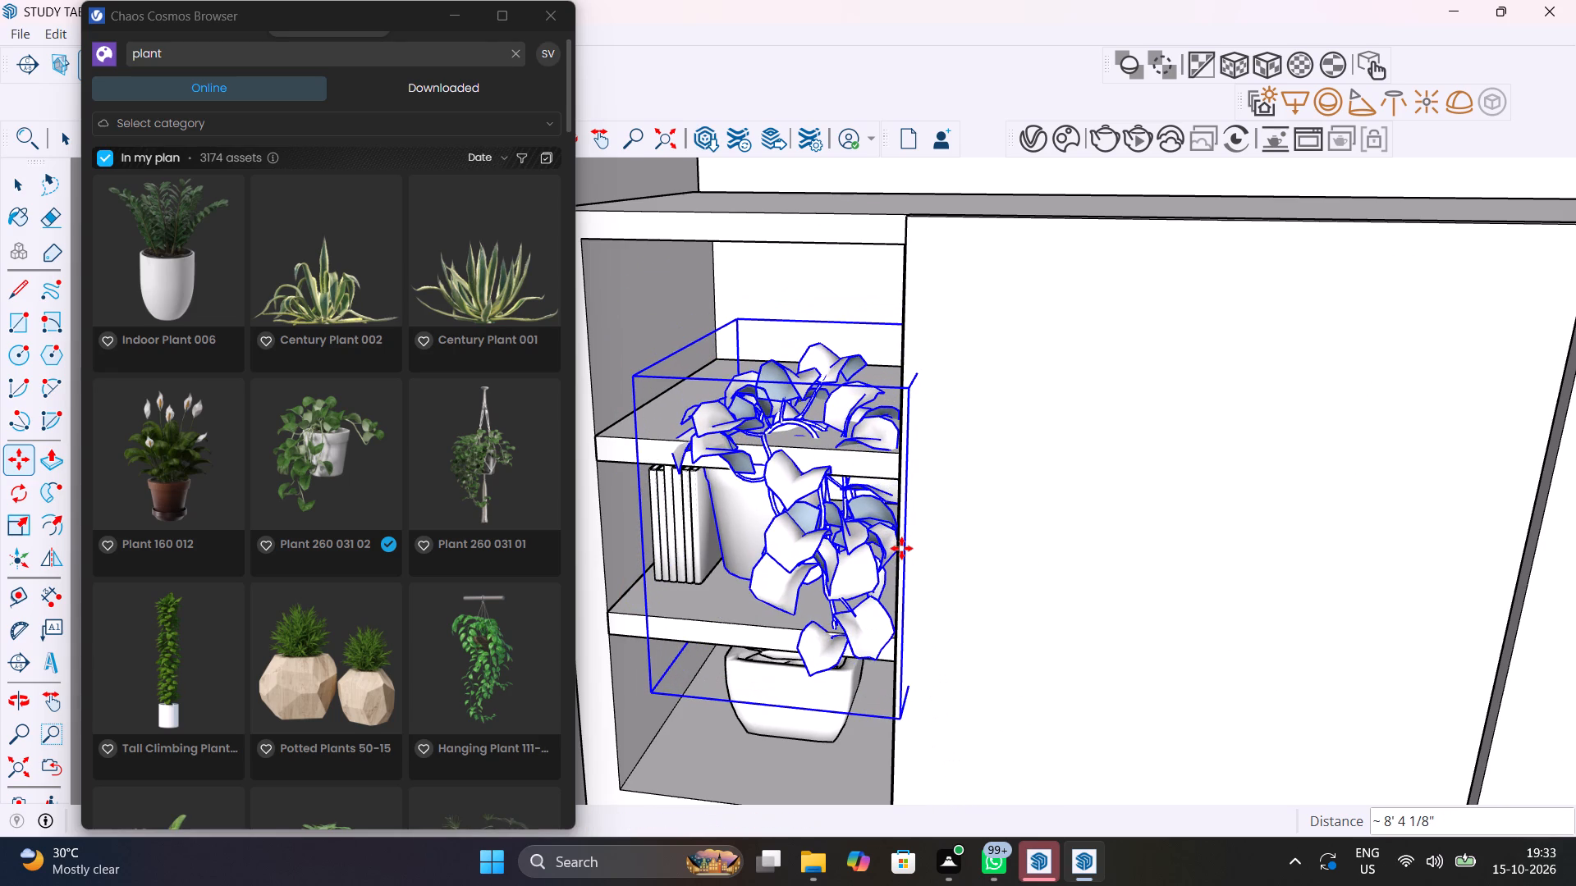
Scale the trailing plant at the open shelves down uniformly to about 0.40.
key(s)
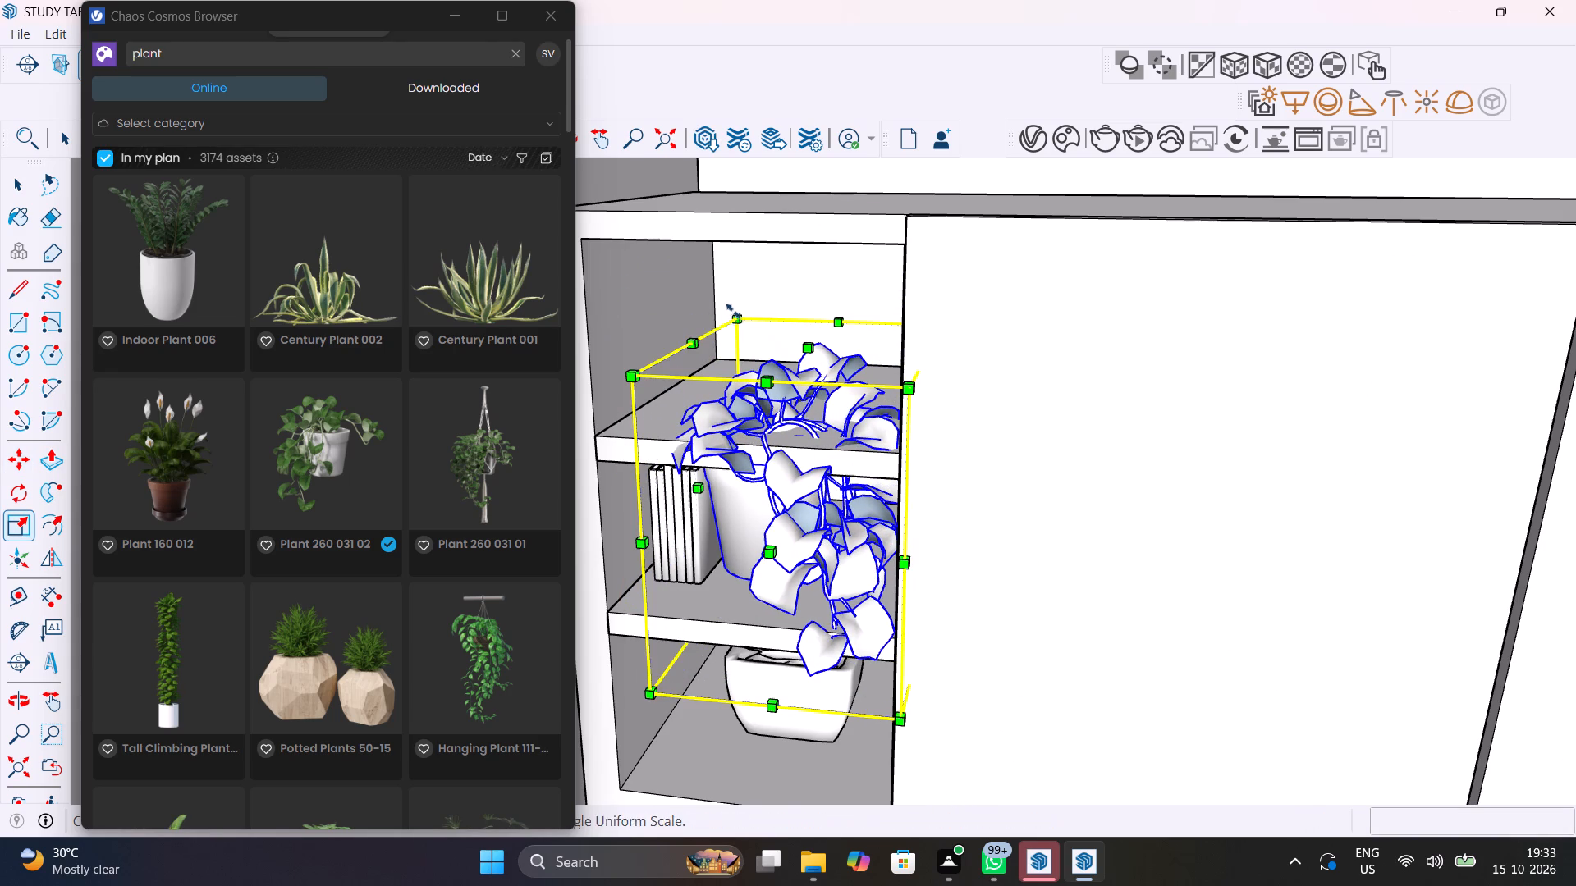
click(736, 311)
click(843, 530)
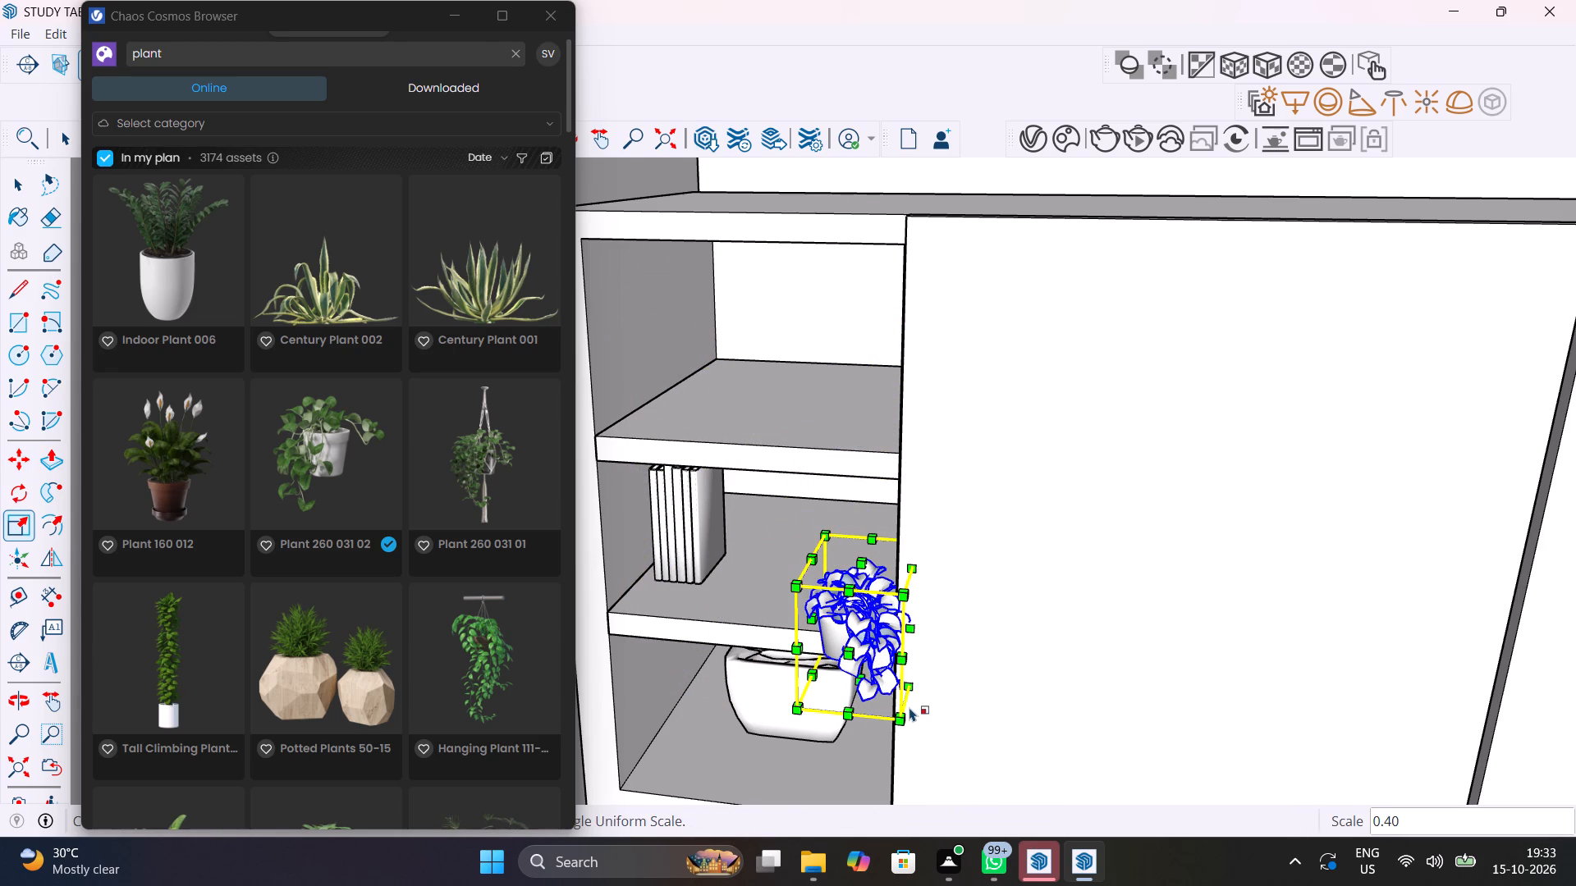
Move the trailing plant onto the wall cabinet's top open shelf, near its front edge.
key(m)
click(898, 715)
scroll(817, 441, up, 6)
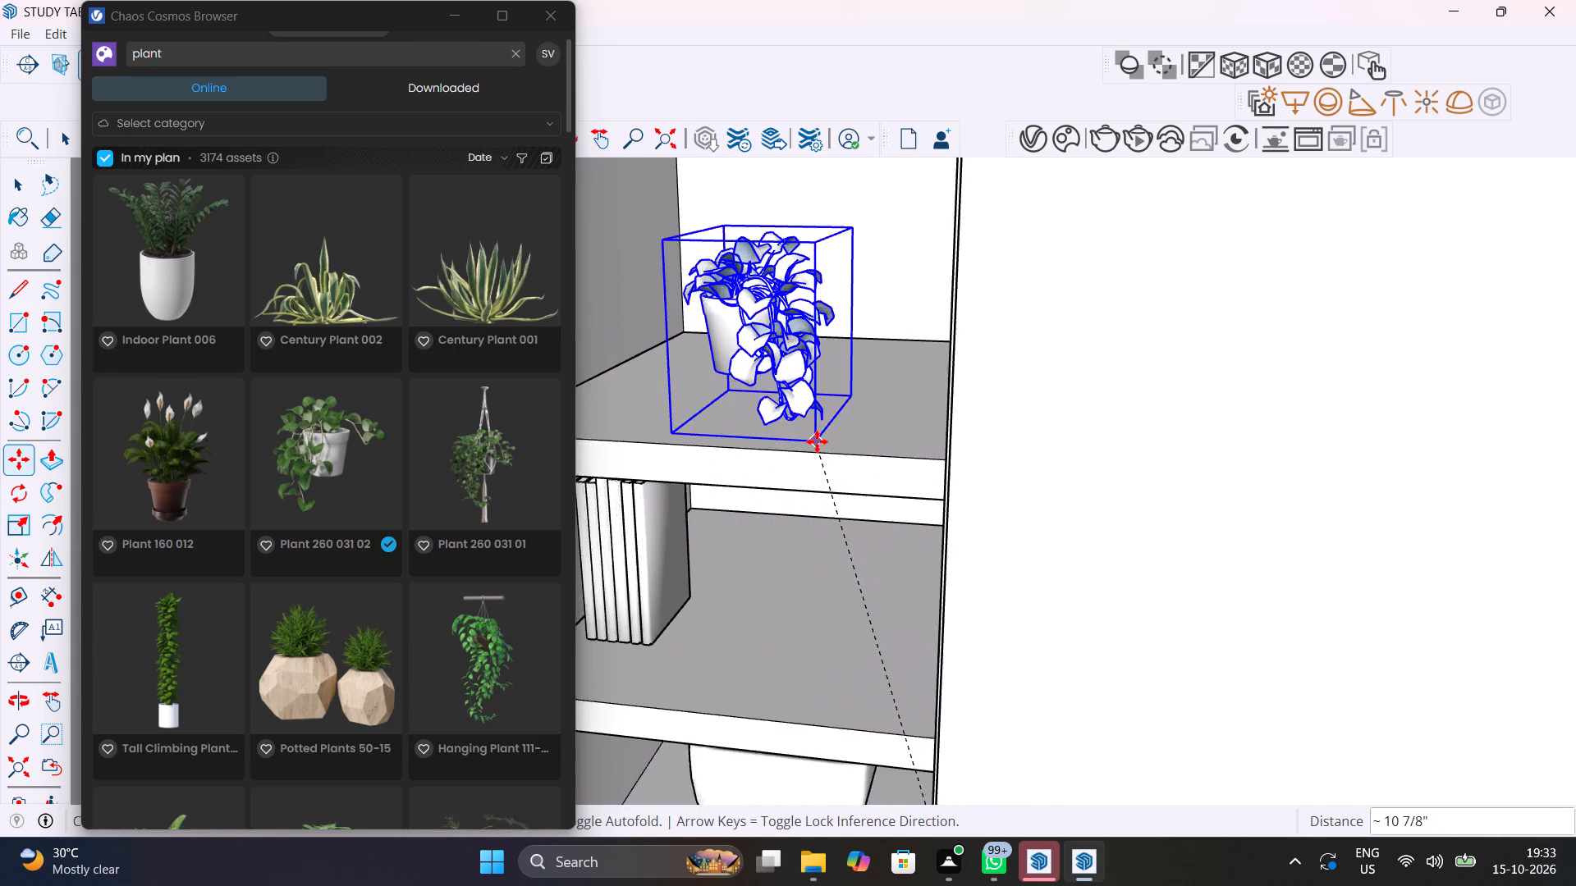
scroll(817, 441, up, 3)
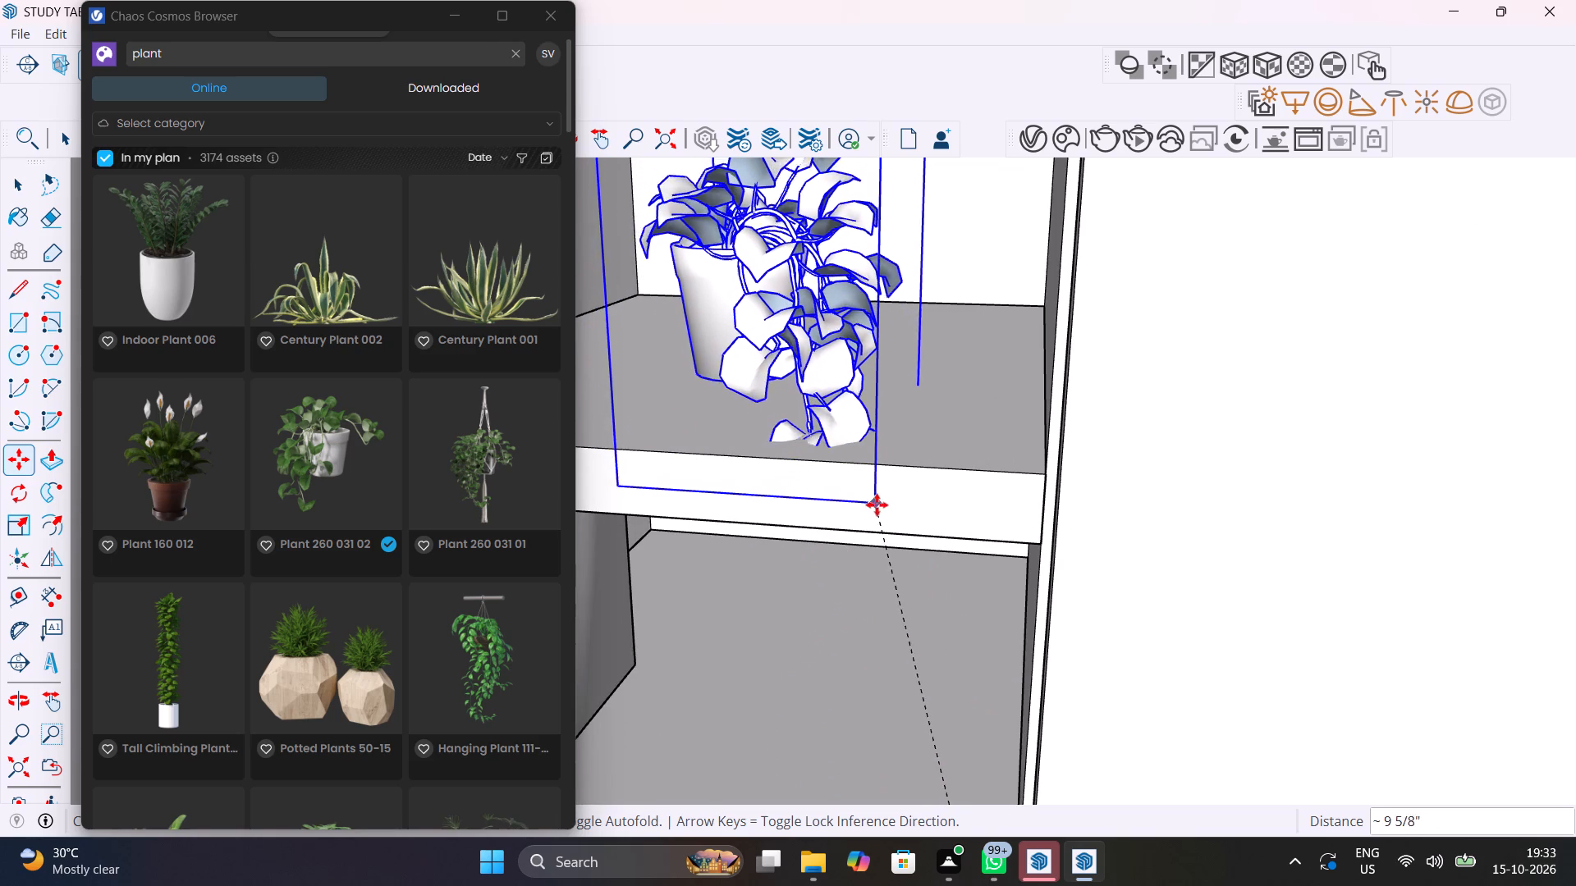
click(868, 452)
scroll(877, 470, down, 5)
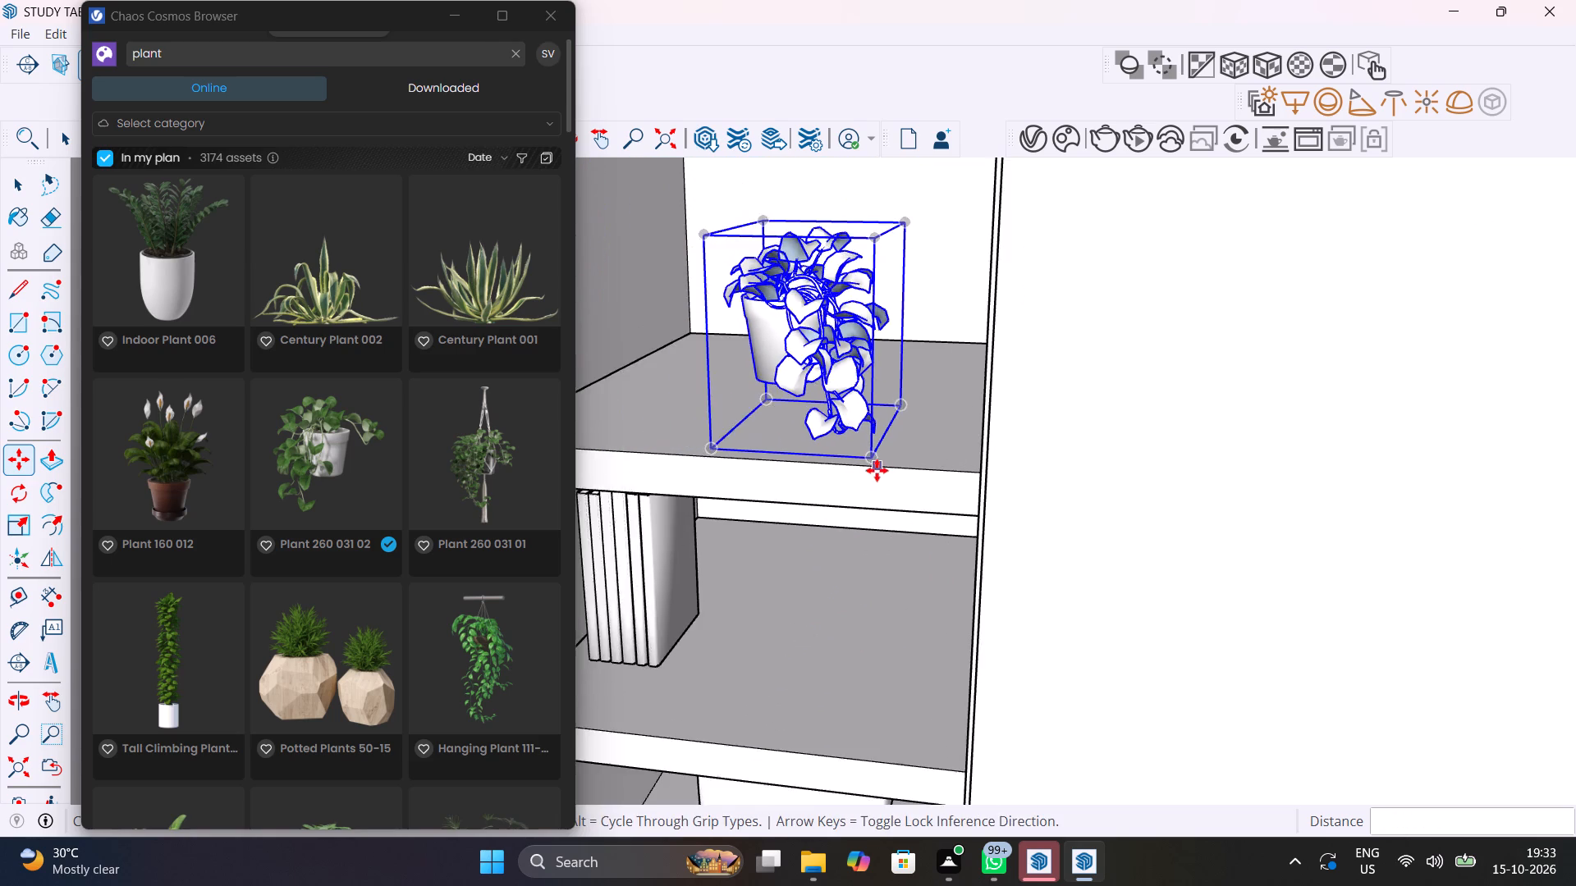
Move the trailing plant by its lower front corner so it rests on the top open shelf, close to the front edge.
scroll(877, 468, down, 5)
middle_drag(906, 501, 931, 519)
scroll(827, 435, up, 9)
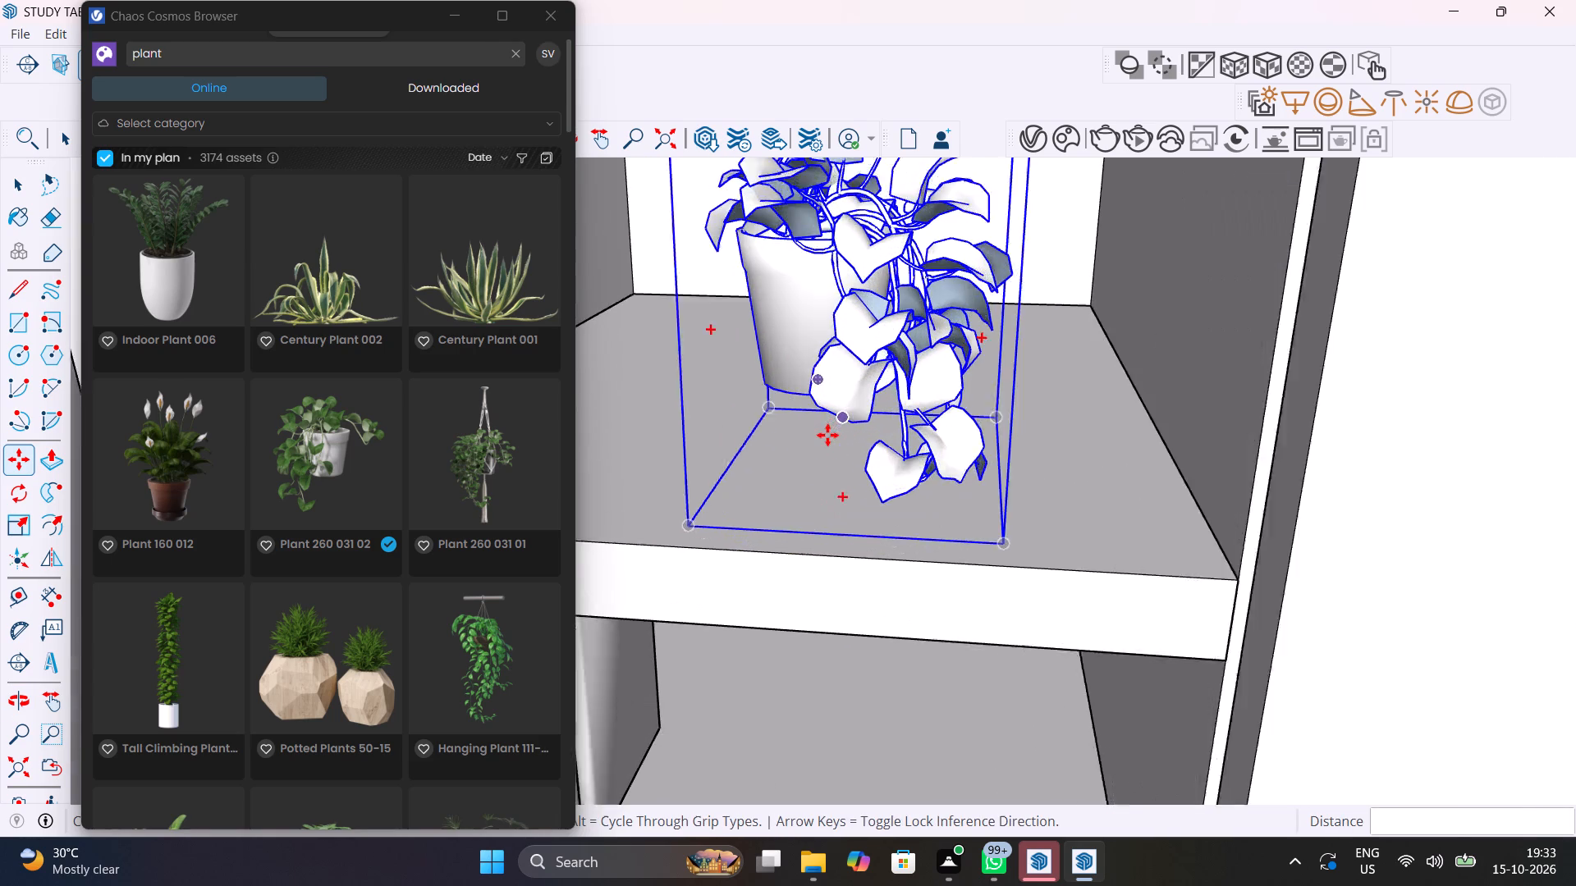
scroll(827, 435, up, 1)
middle_drag(844, 450, 850, 392)
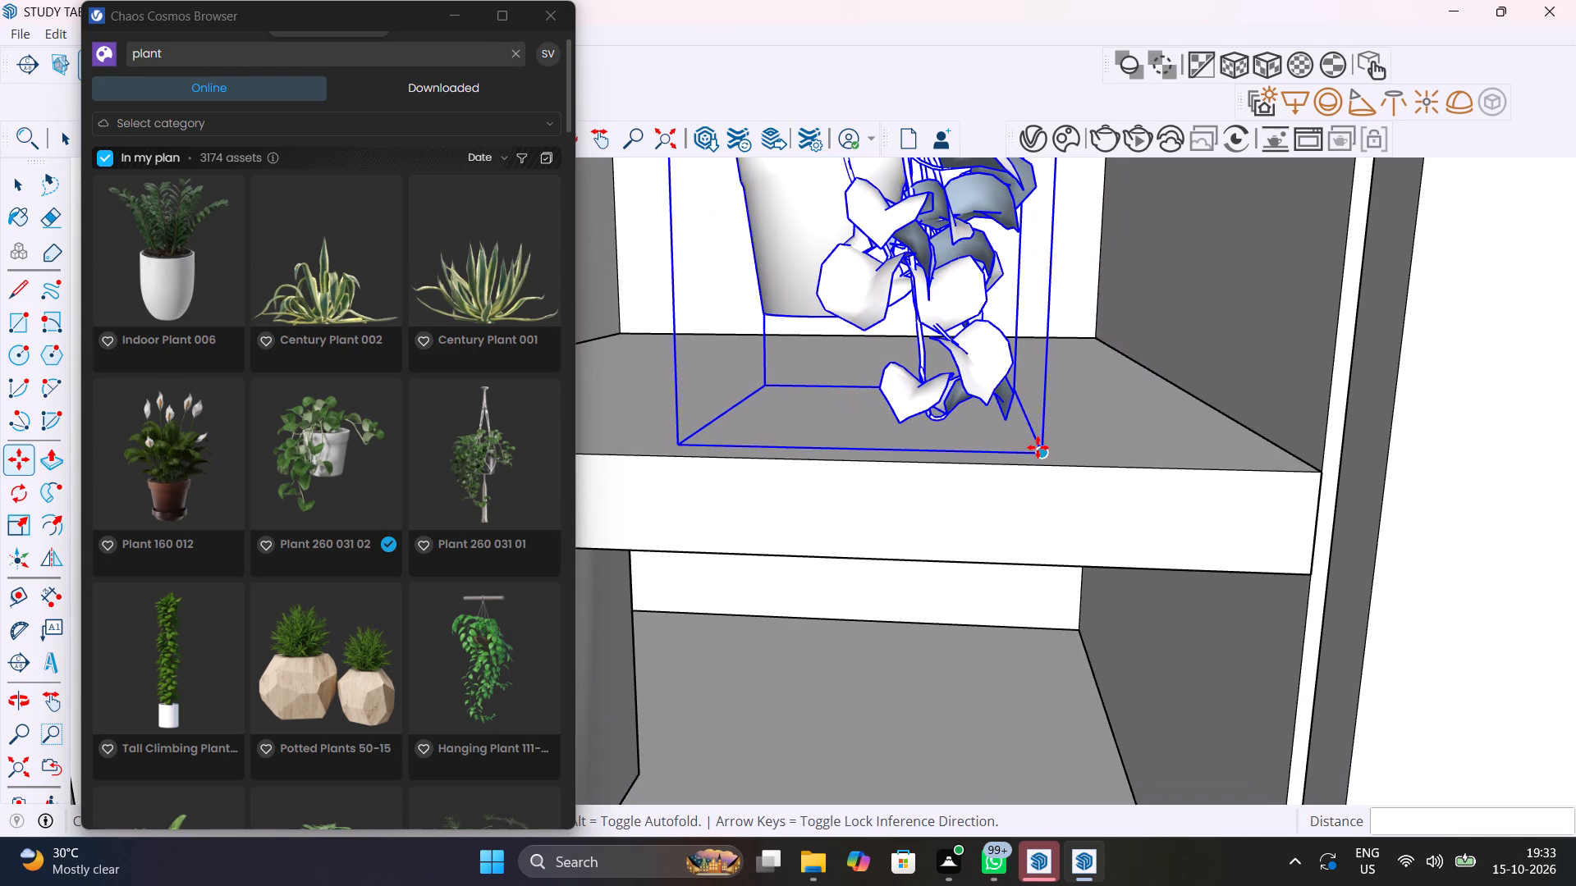
click(1038, 447)
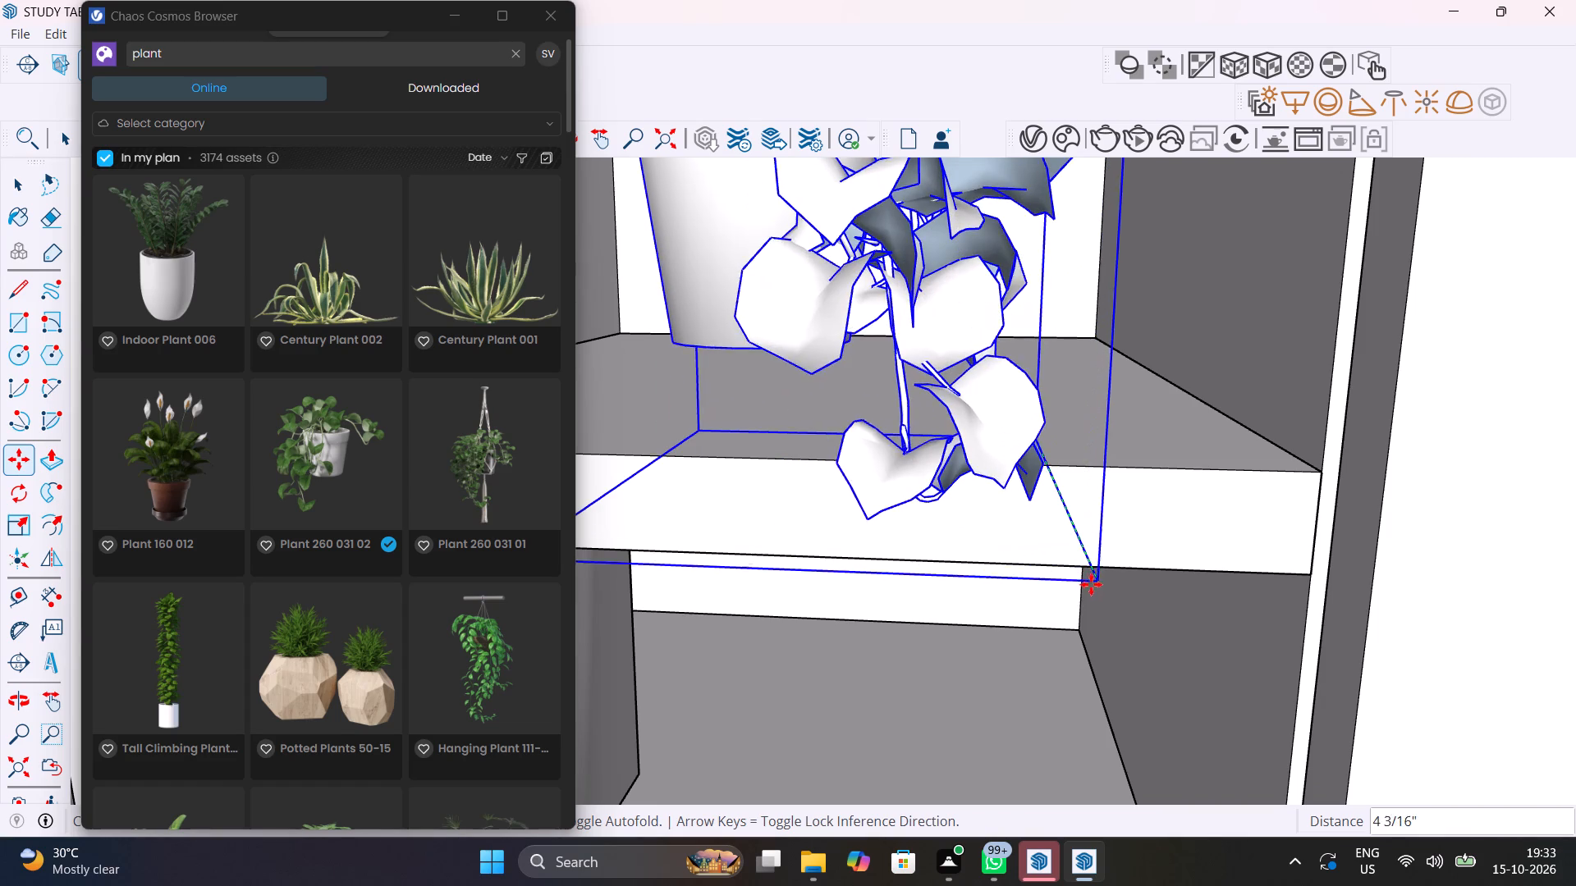
scroll(999, 528, up, 2)
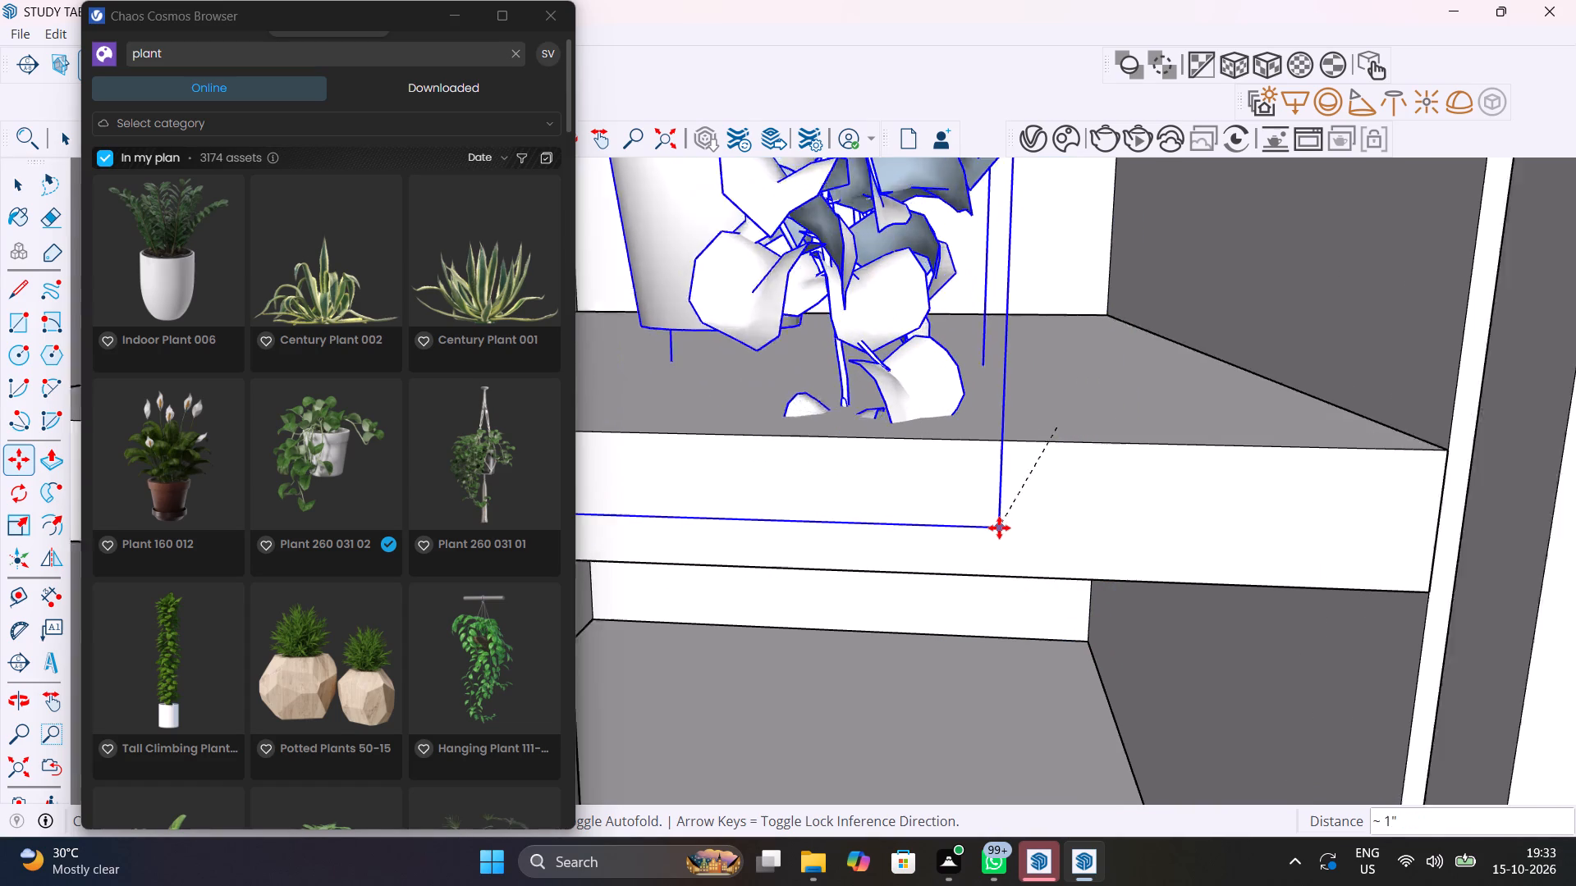
scroll(999, 527, up, 6)
scroll(1010, 514, down, 13)
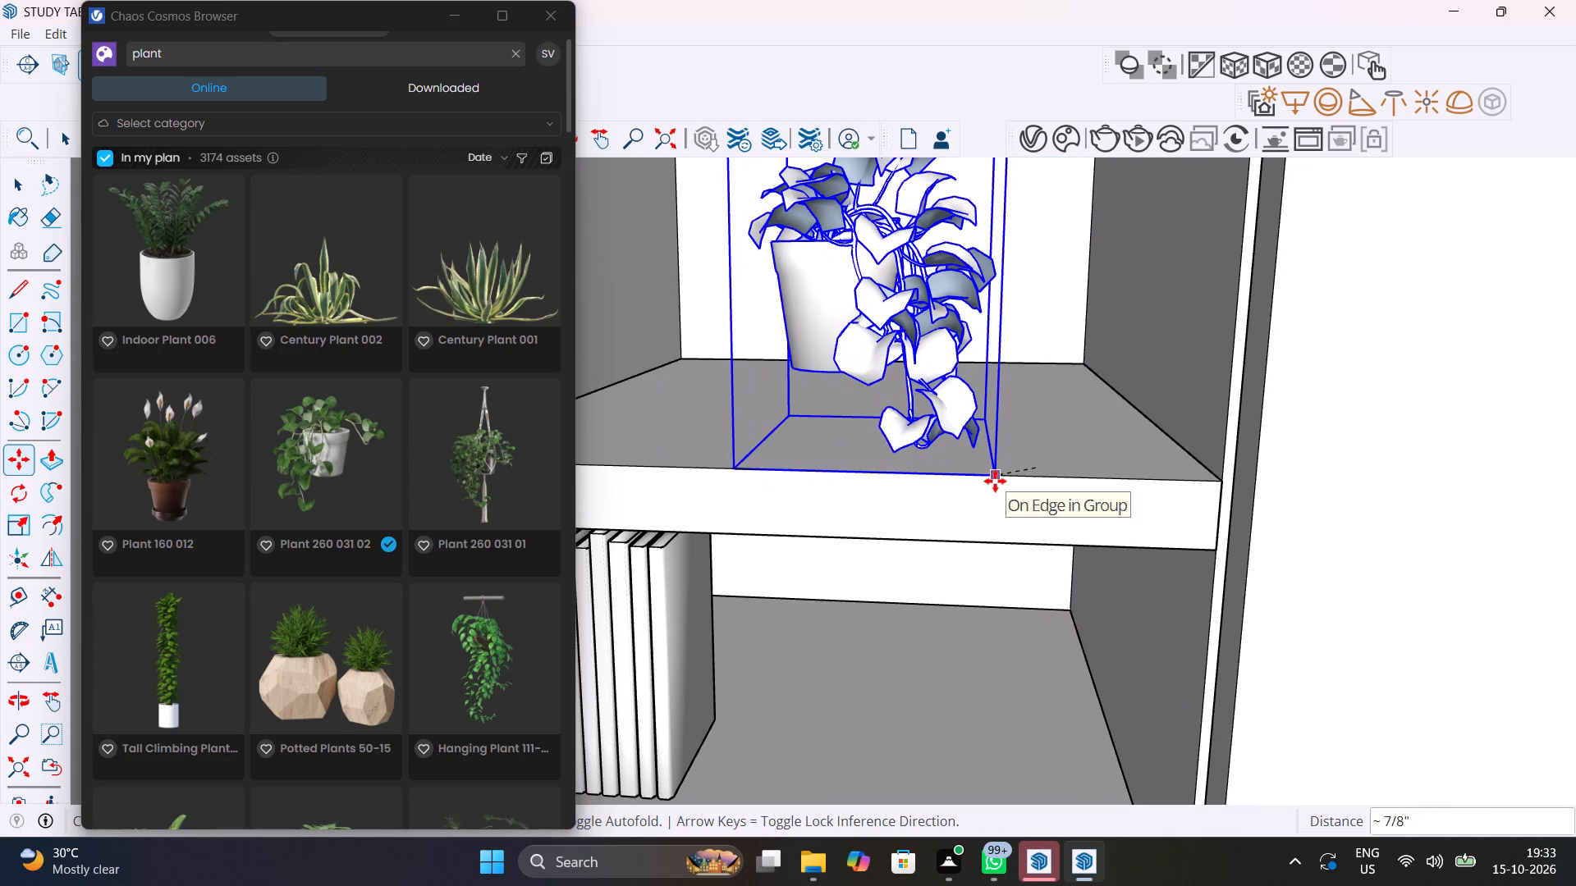
click(943, 461)
scroll(978, 482, down, 14)
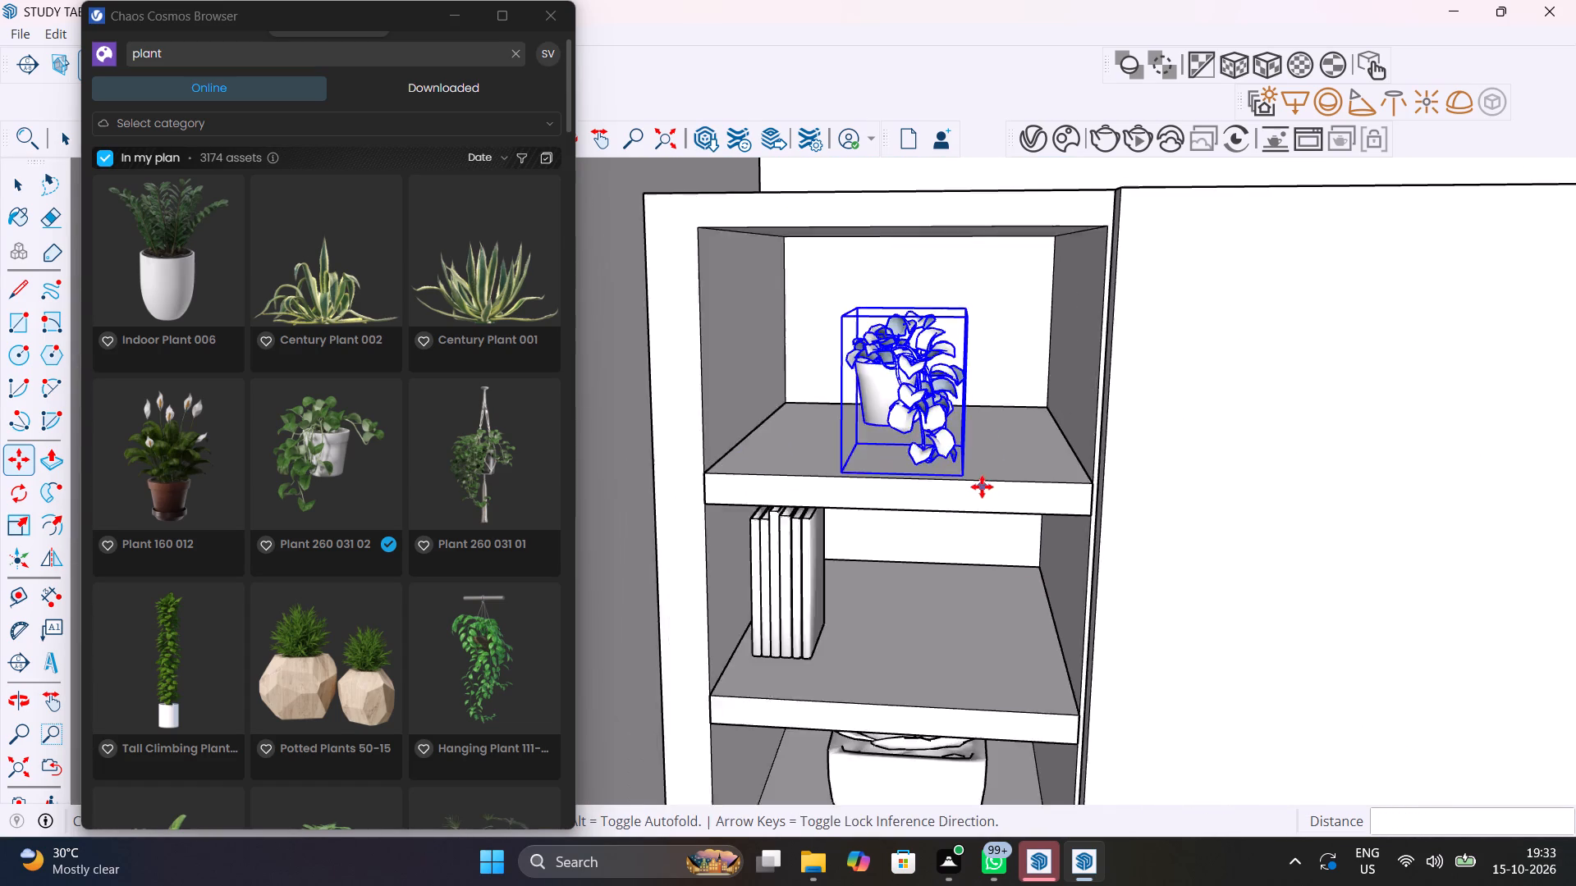
scroll(982, 486, down, 20)
key(space)
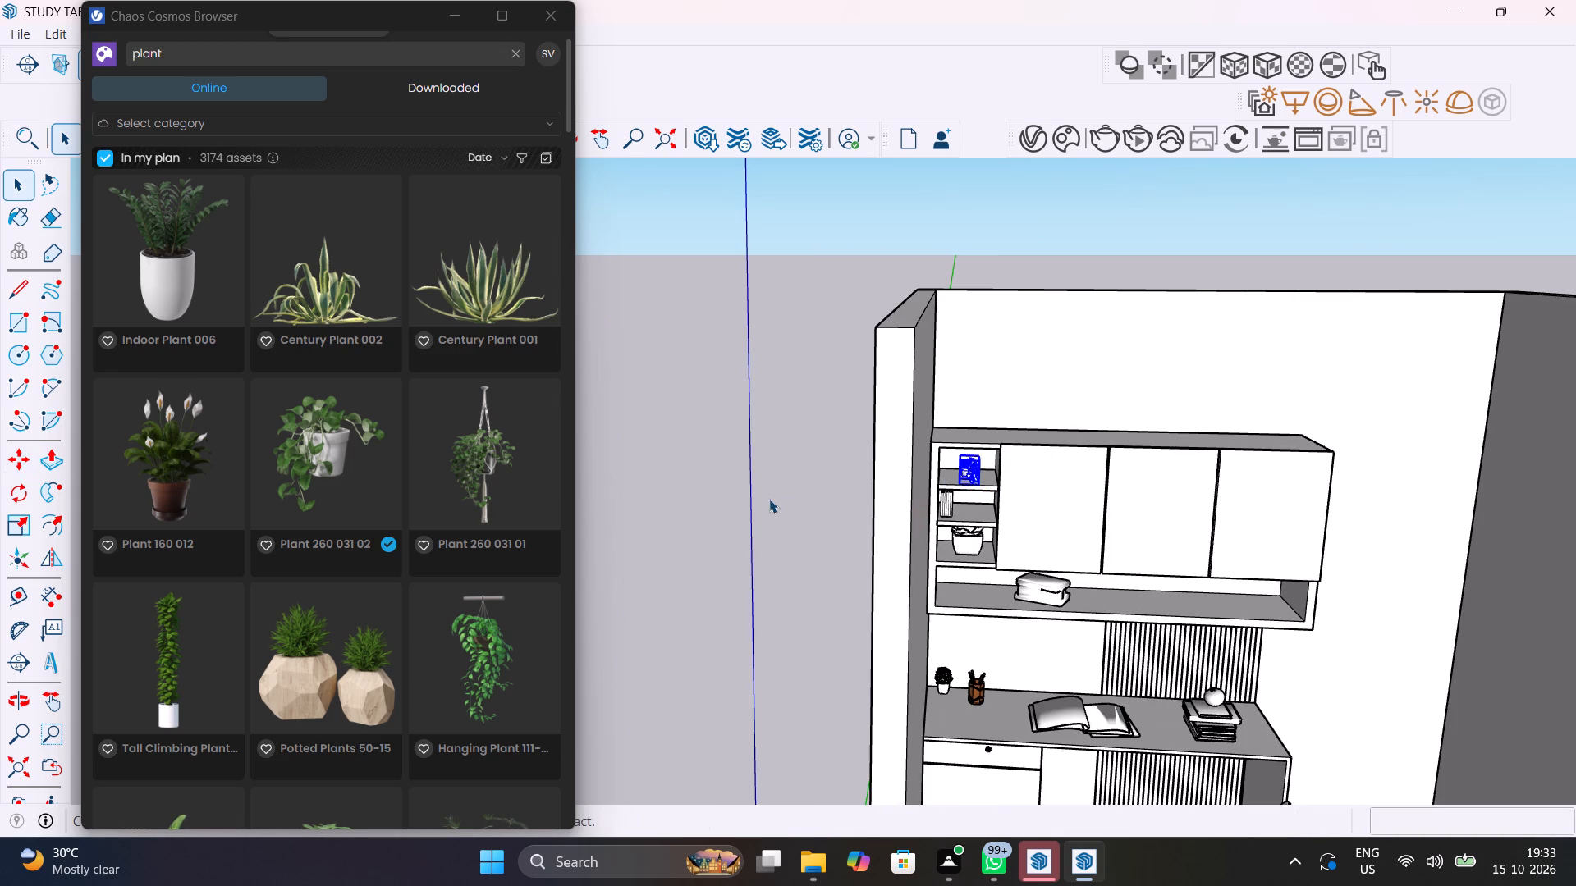
click(769, 499)
Scale the trailing plant on the top open shelf wider along the red axis to about 1.26.
scroll(979, 454, up, 11)
scroll(940, 518, up, 5)
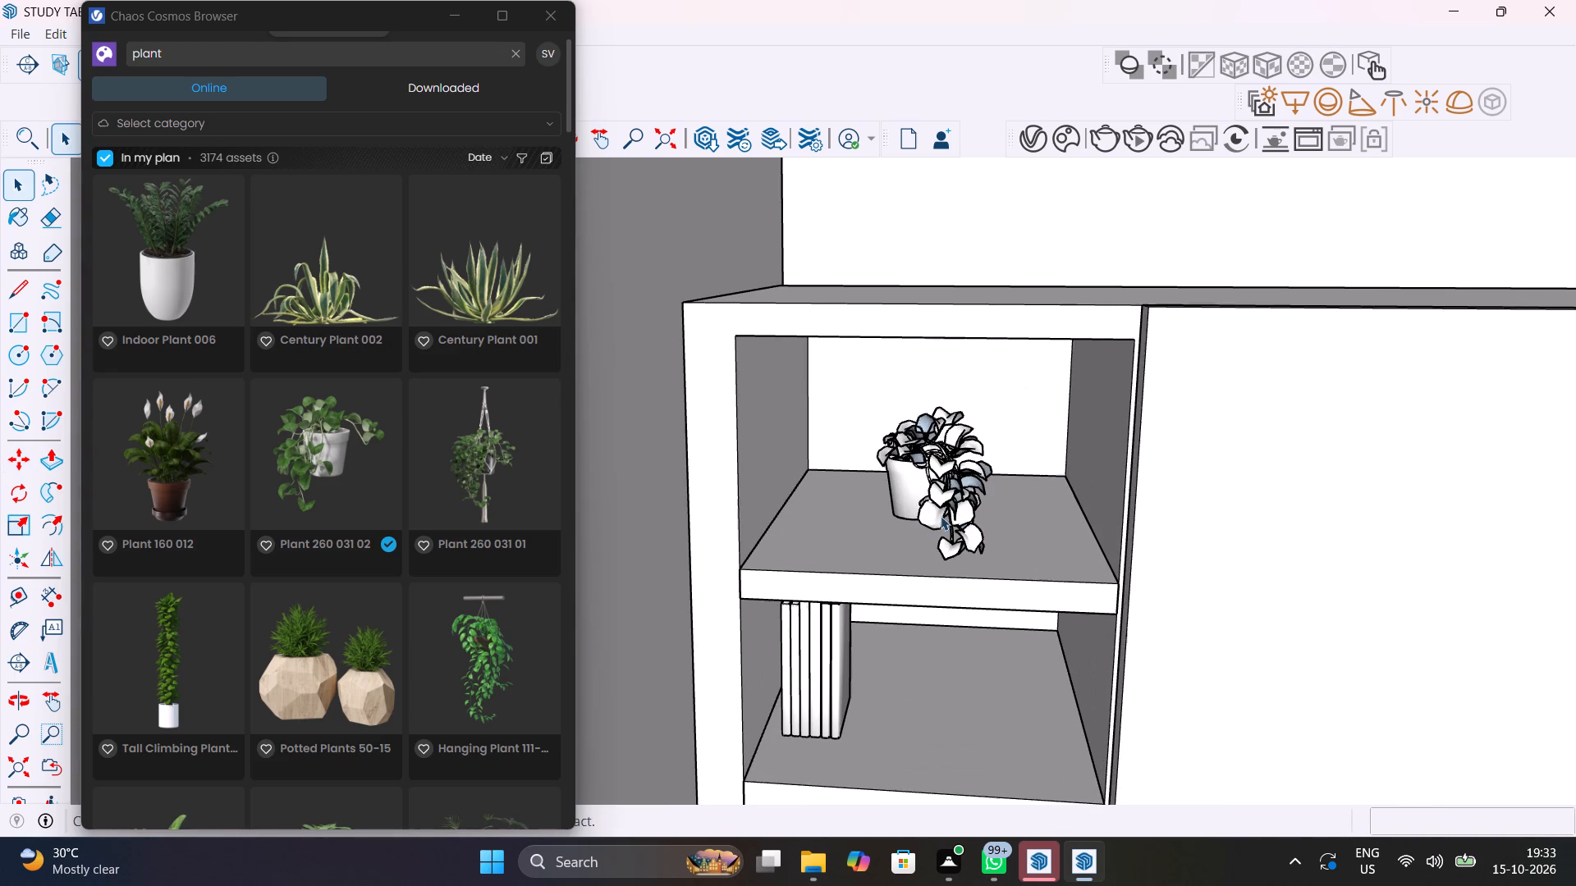
click(955, 500)
key(s)
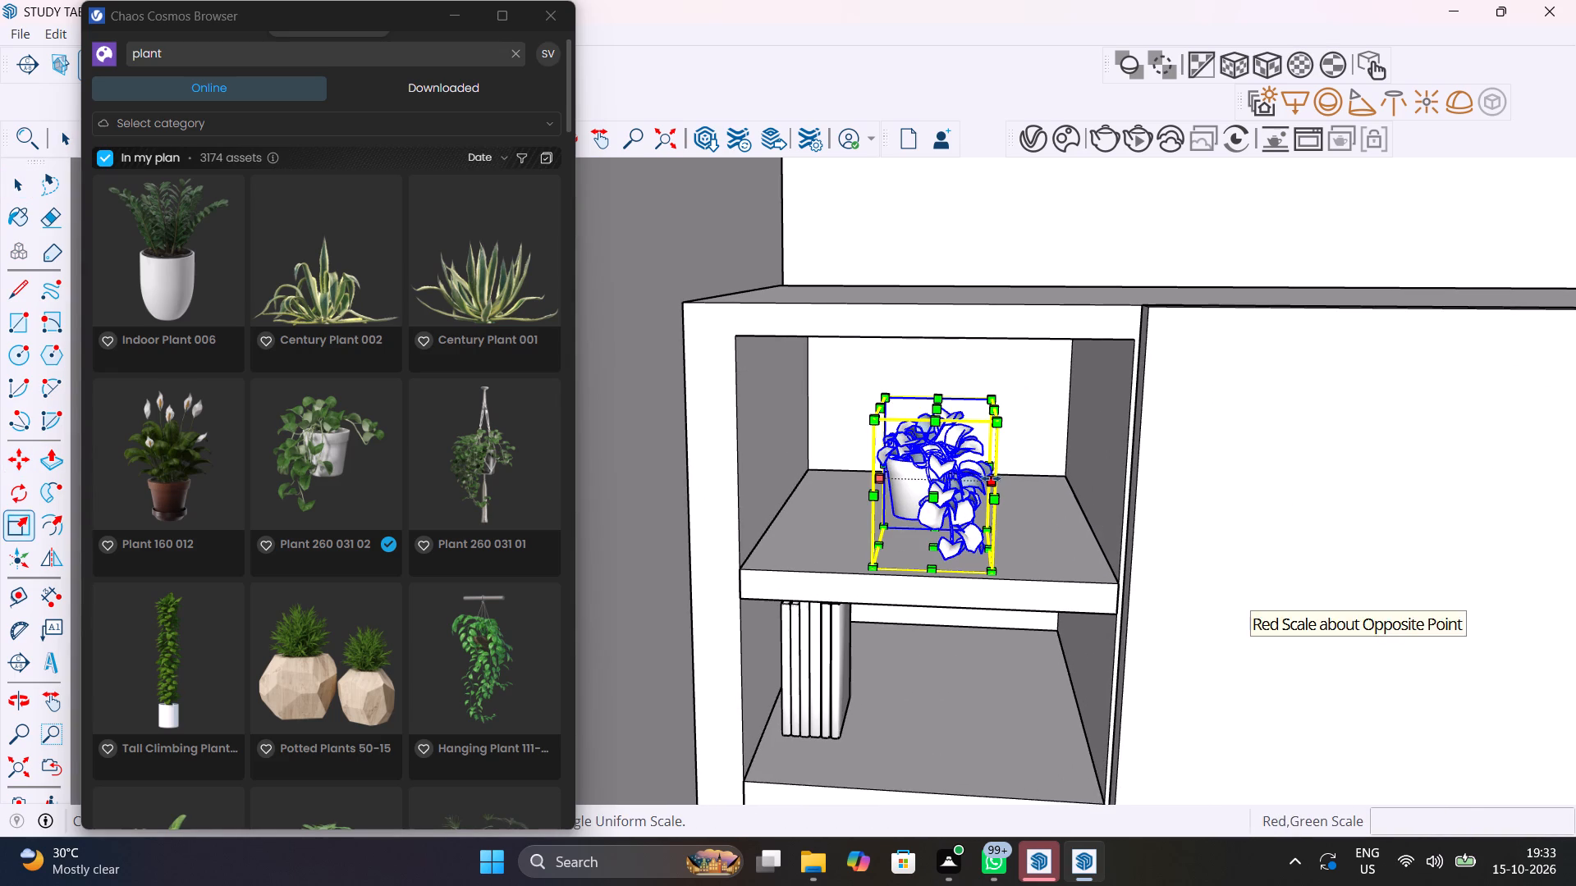
click(992, 479)
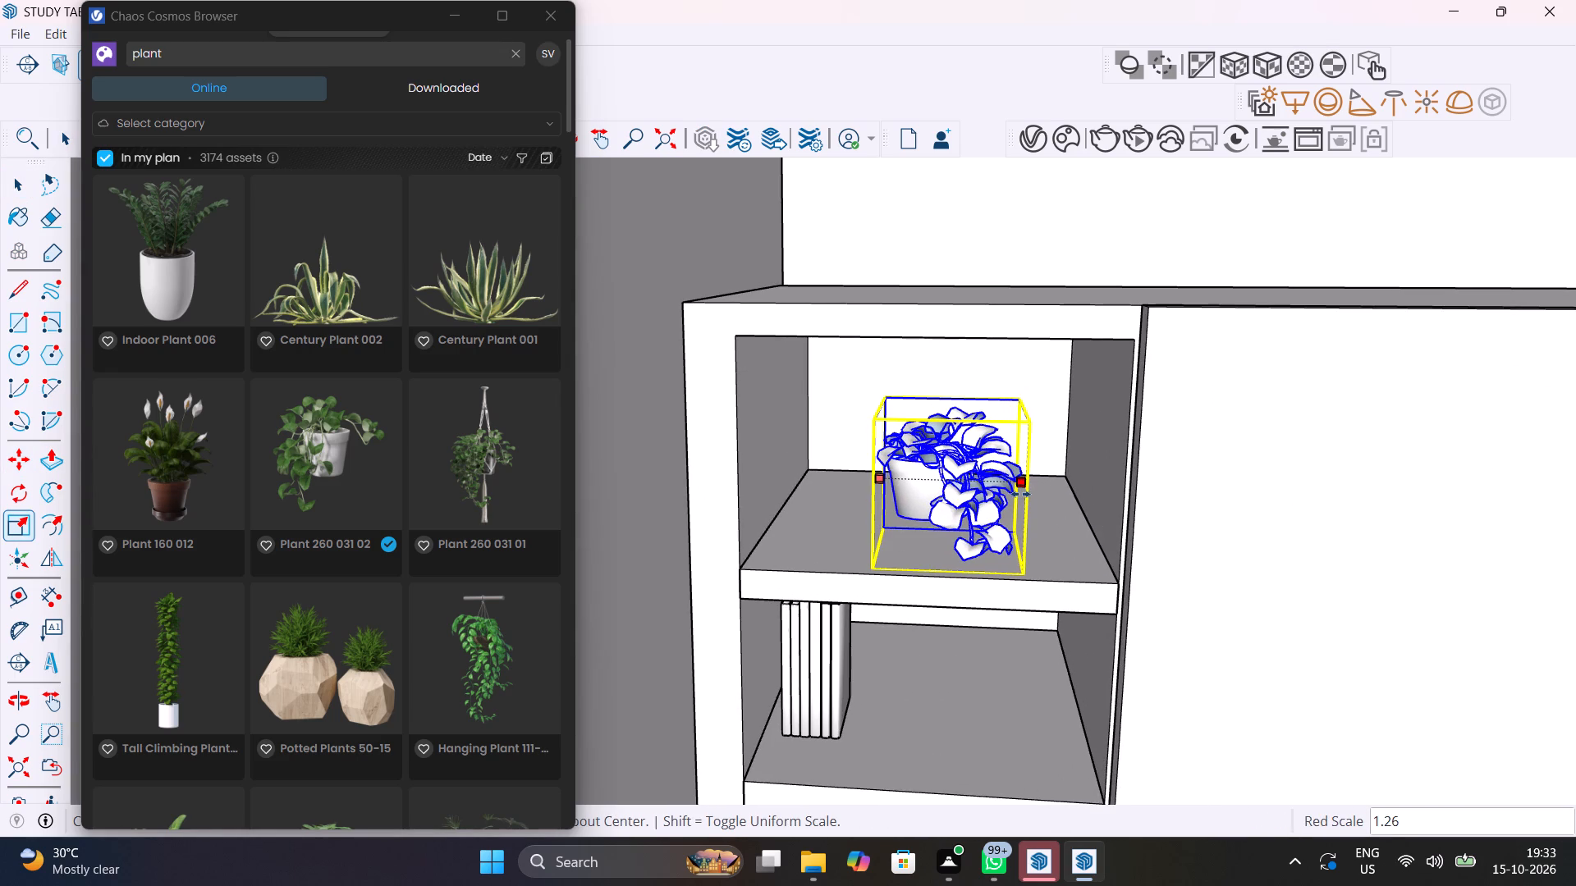
click(1020, 494)
Scale the trailing plant taller along the blue axis so it nearly fills the top open compartment's height.
click(950, 411)
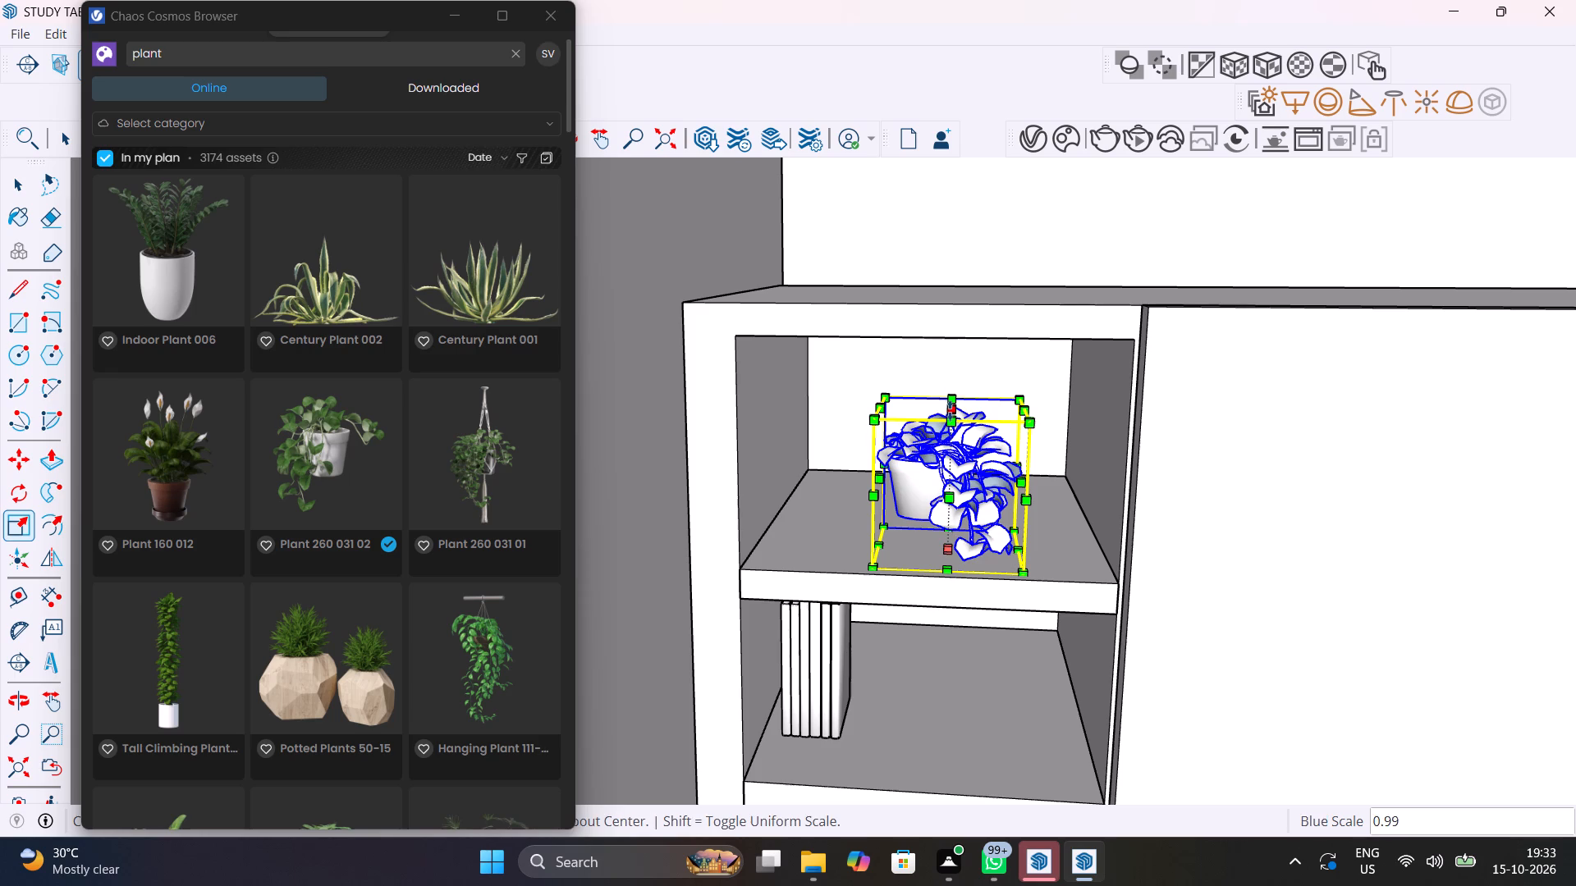
click(952, 359)
scroll(947, 517, down, 7)
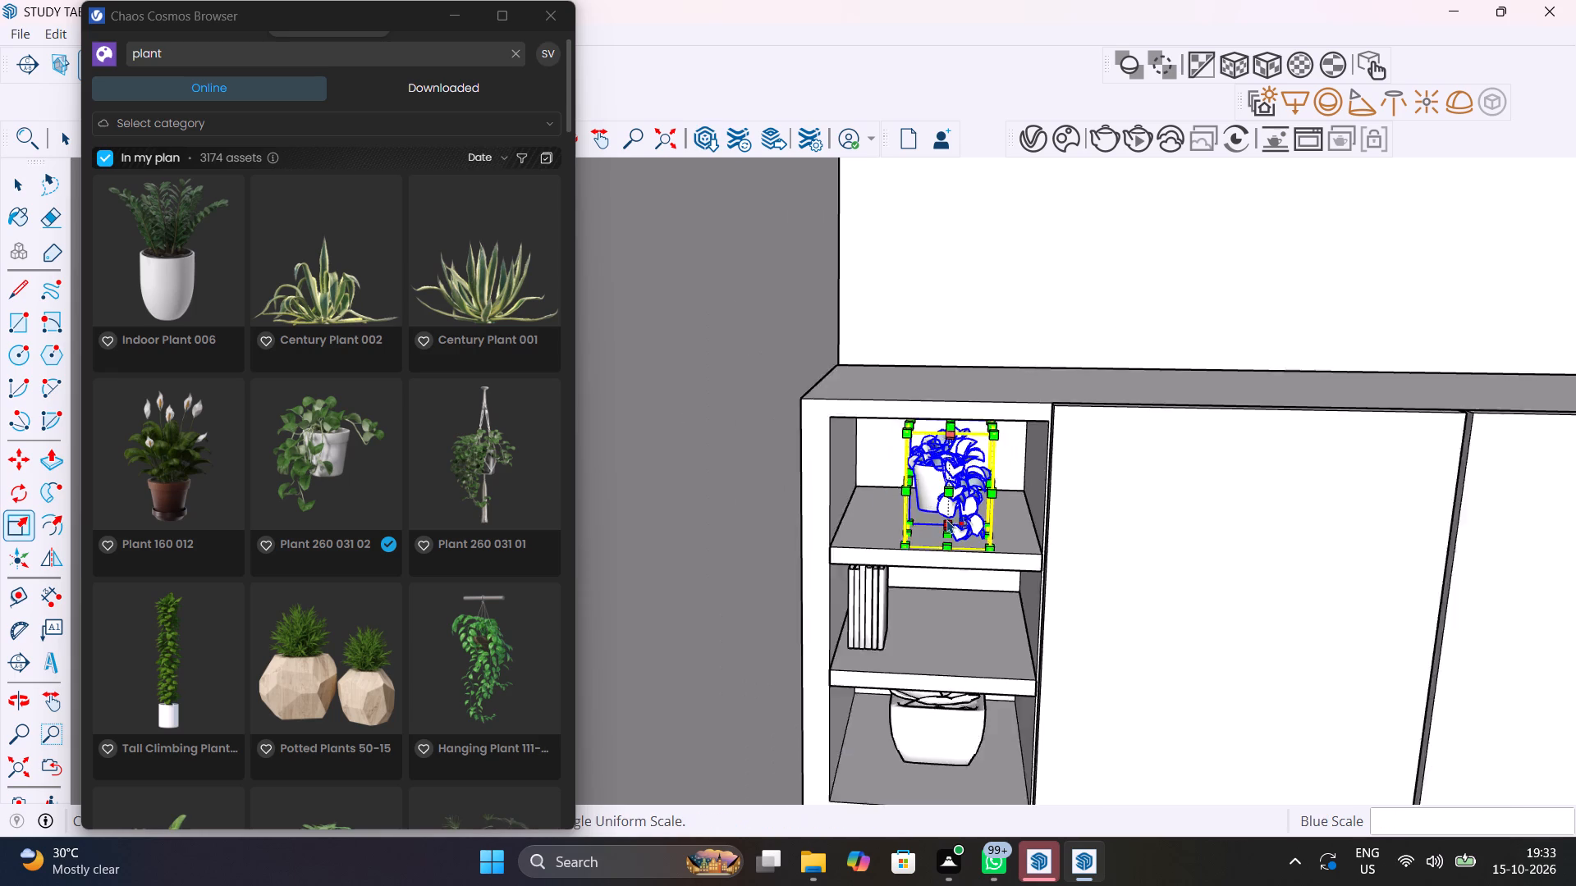
scroll(947, 519, down, 11)
key(space)
click(722, 550)
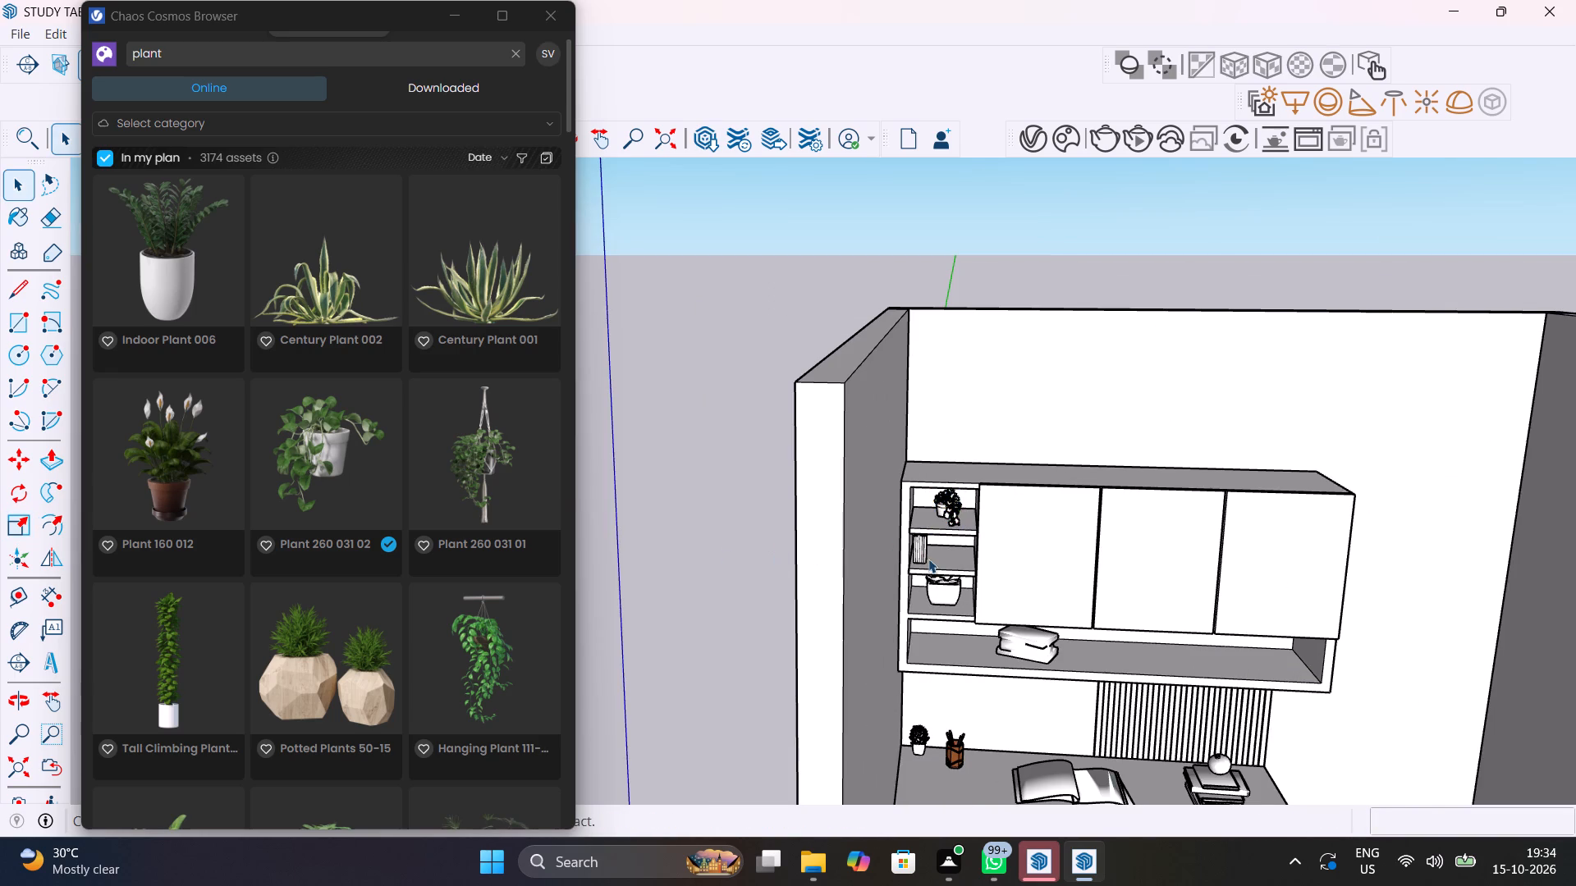
Close the Chaos Cosmos asset browser.
scroll(928, 559, up, 4)
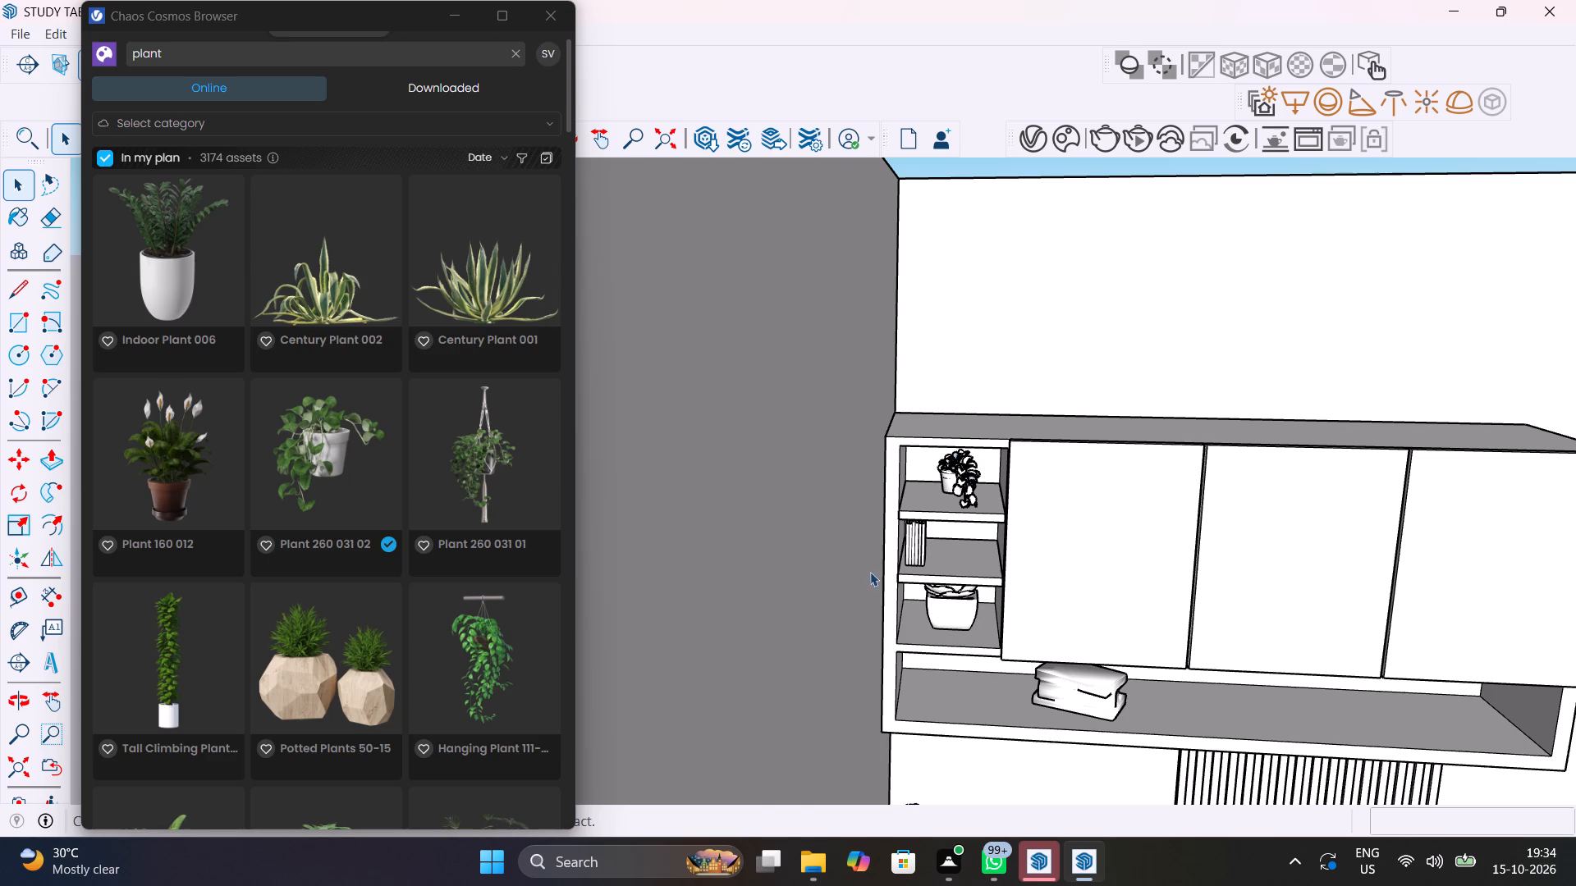
scroll(870, 572, down, 6)
click(544, 21)
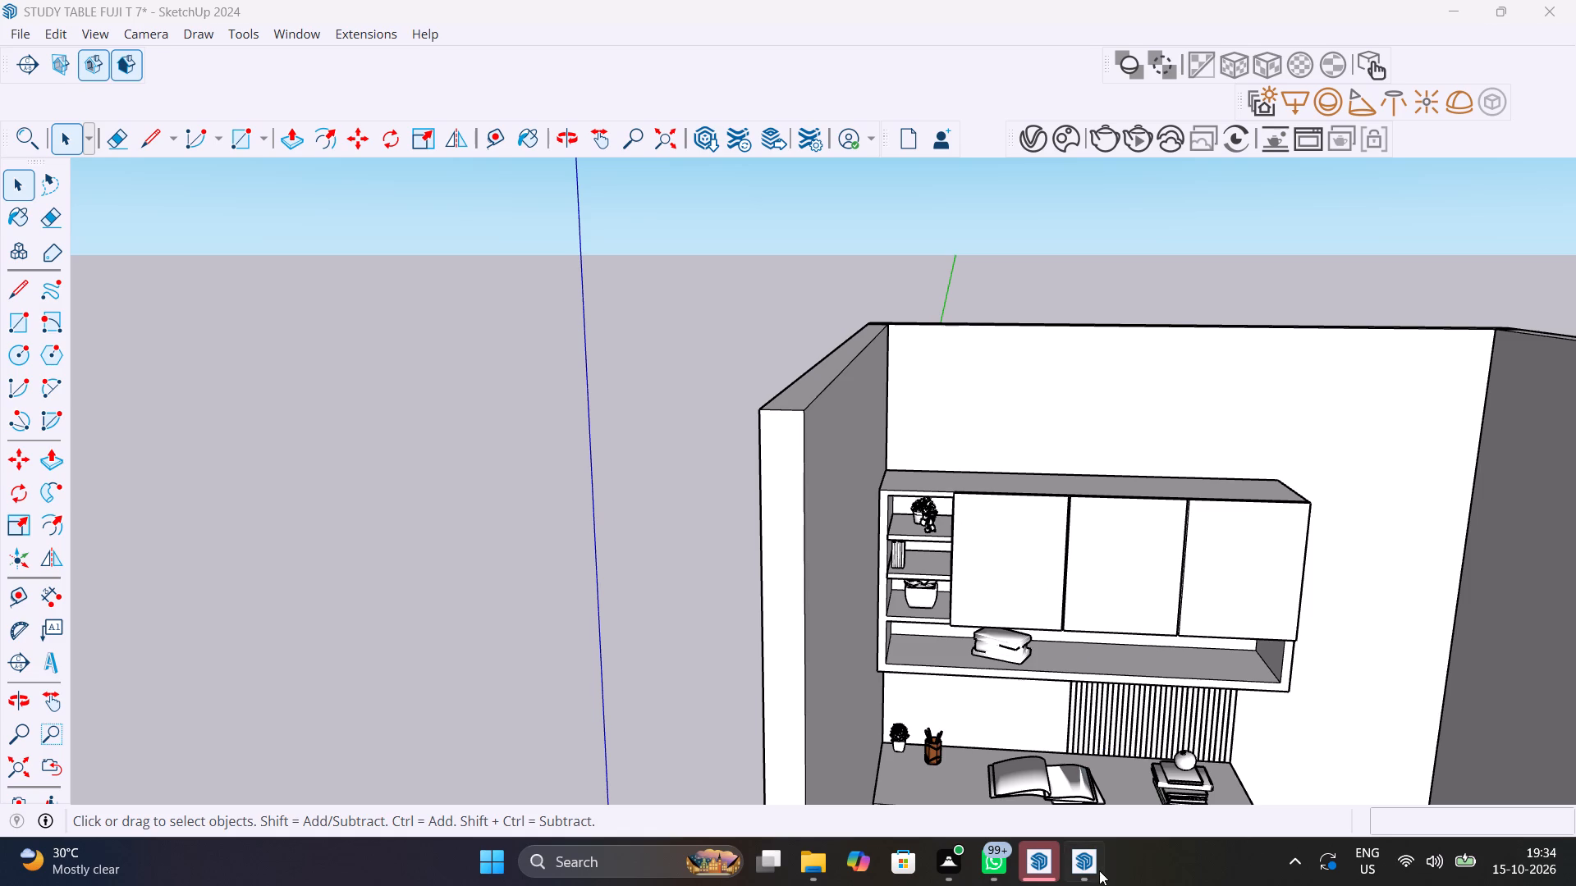
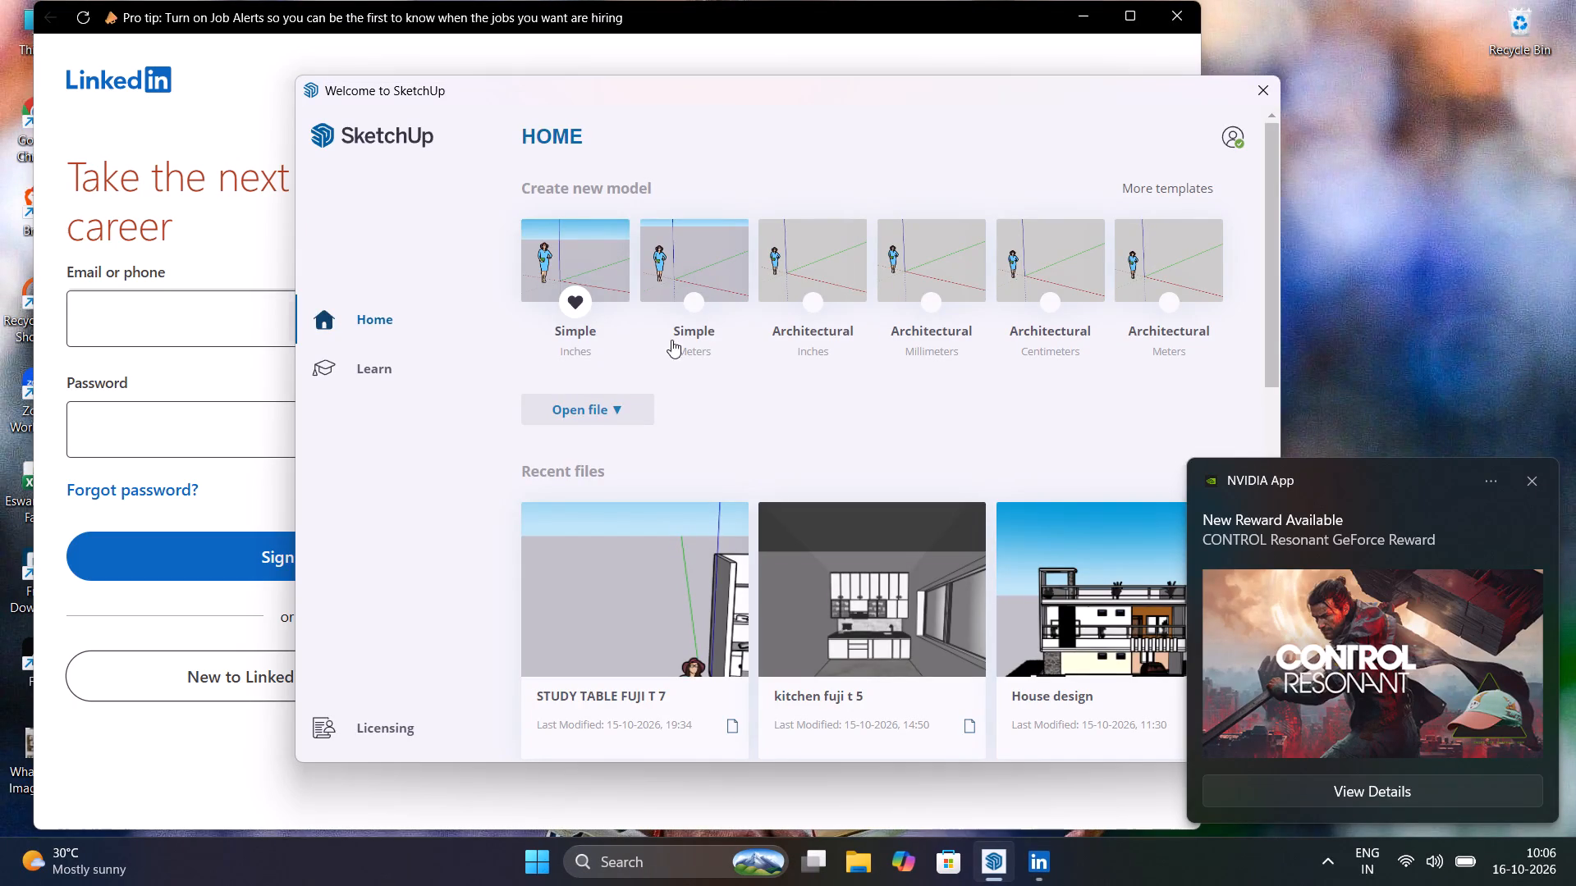
Open the recent model STUDY TABLE FUJI T 7 in SketchUp.
double_click(676, 582)
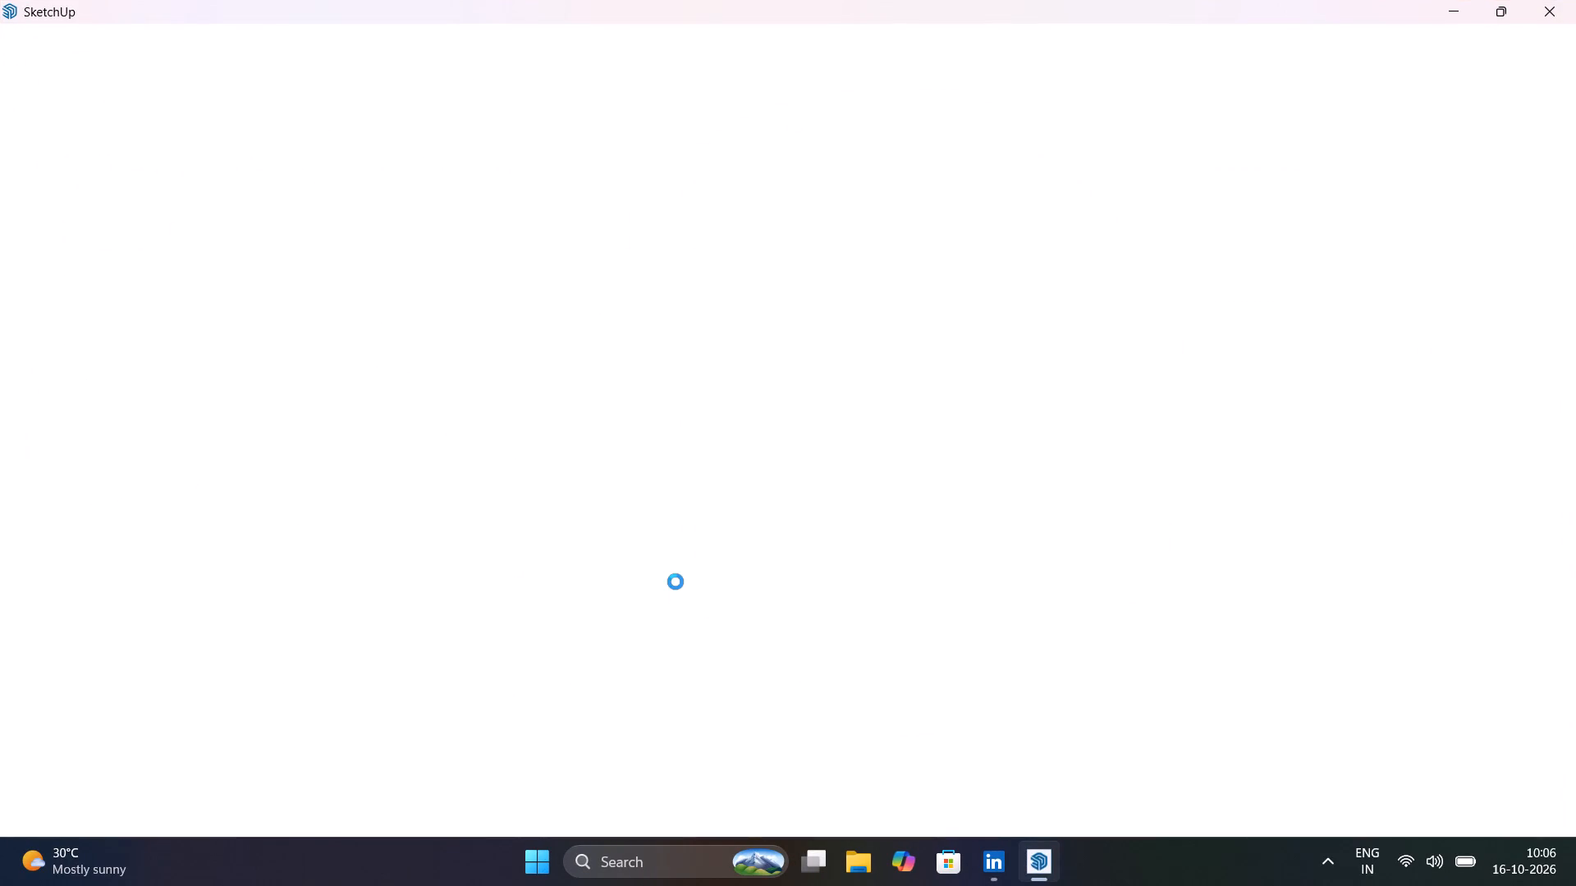
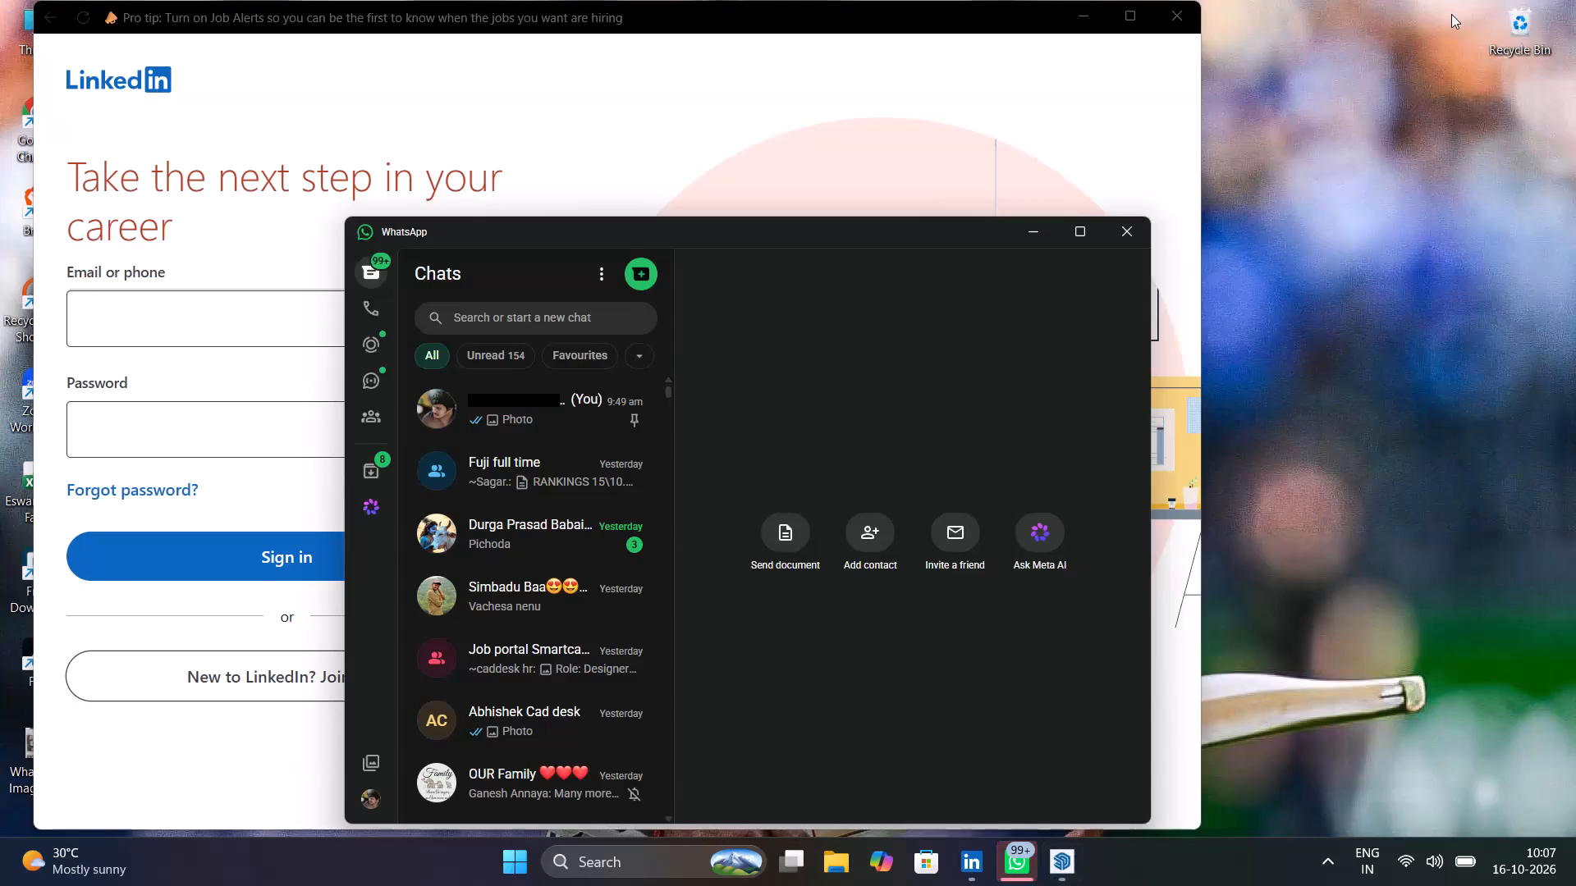
Minimize the WhatsApp and LinkedIn windows to reach the desktop and launch Fuji from its desktop shortcut.
click(1044, 229)
click(1077, 8)
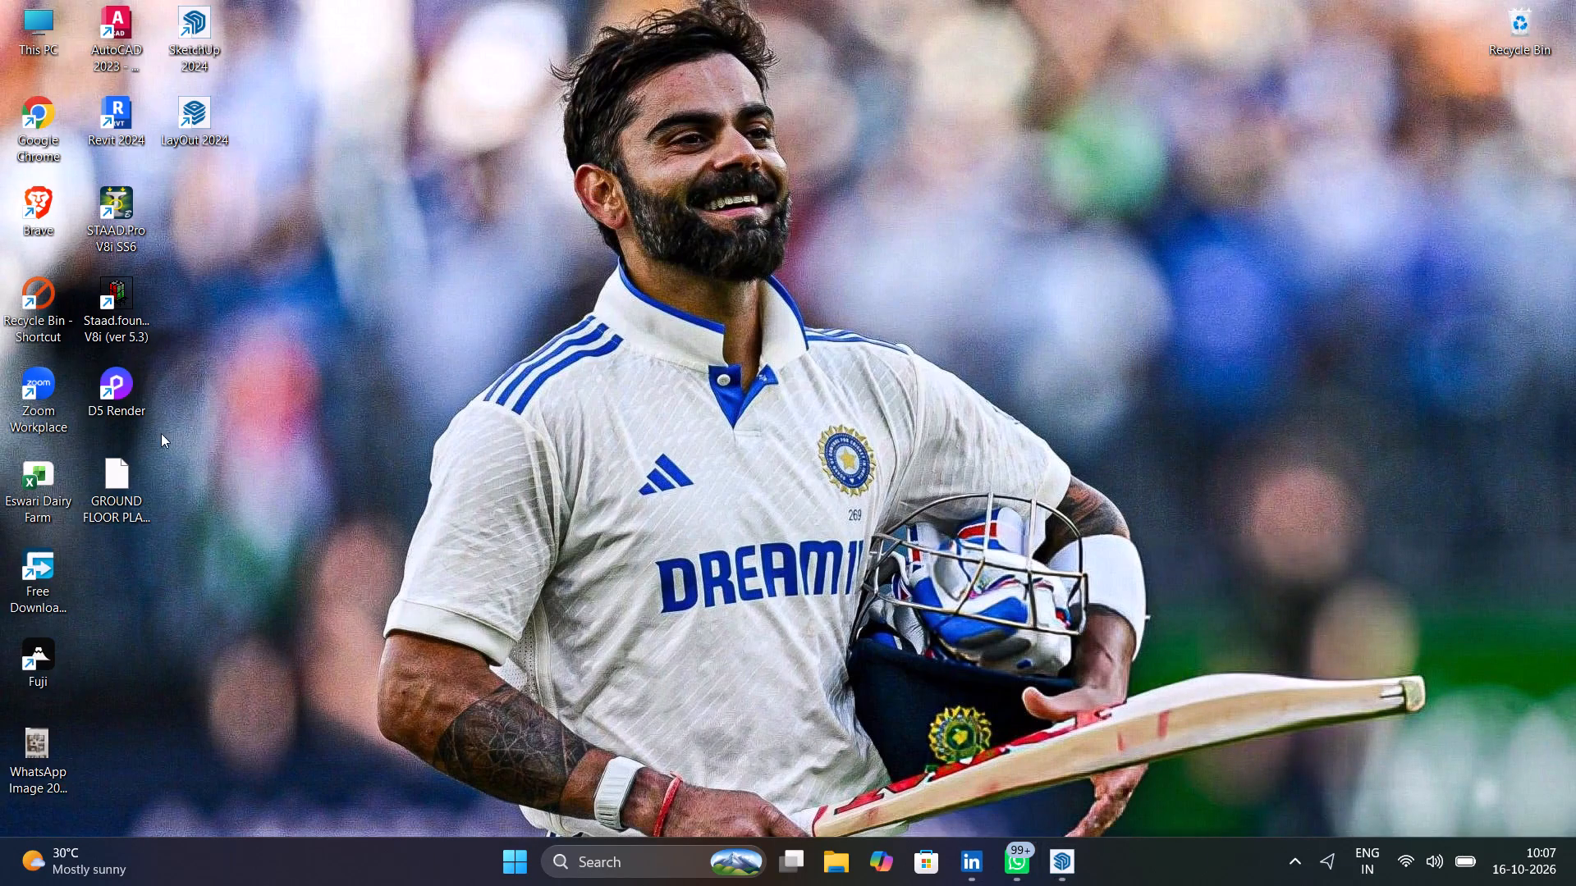
double_click(40, 664)
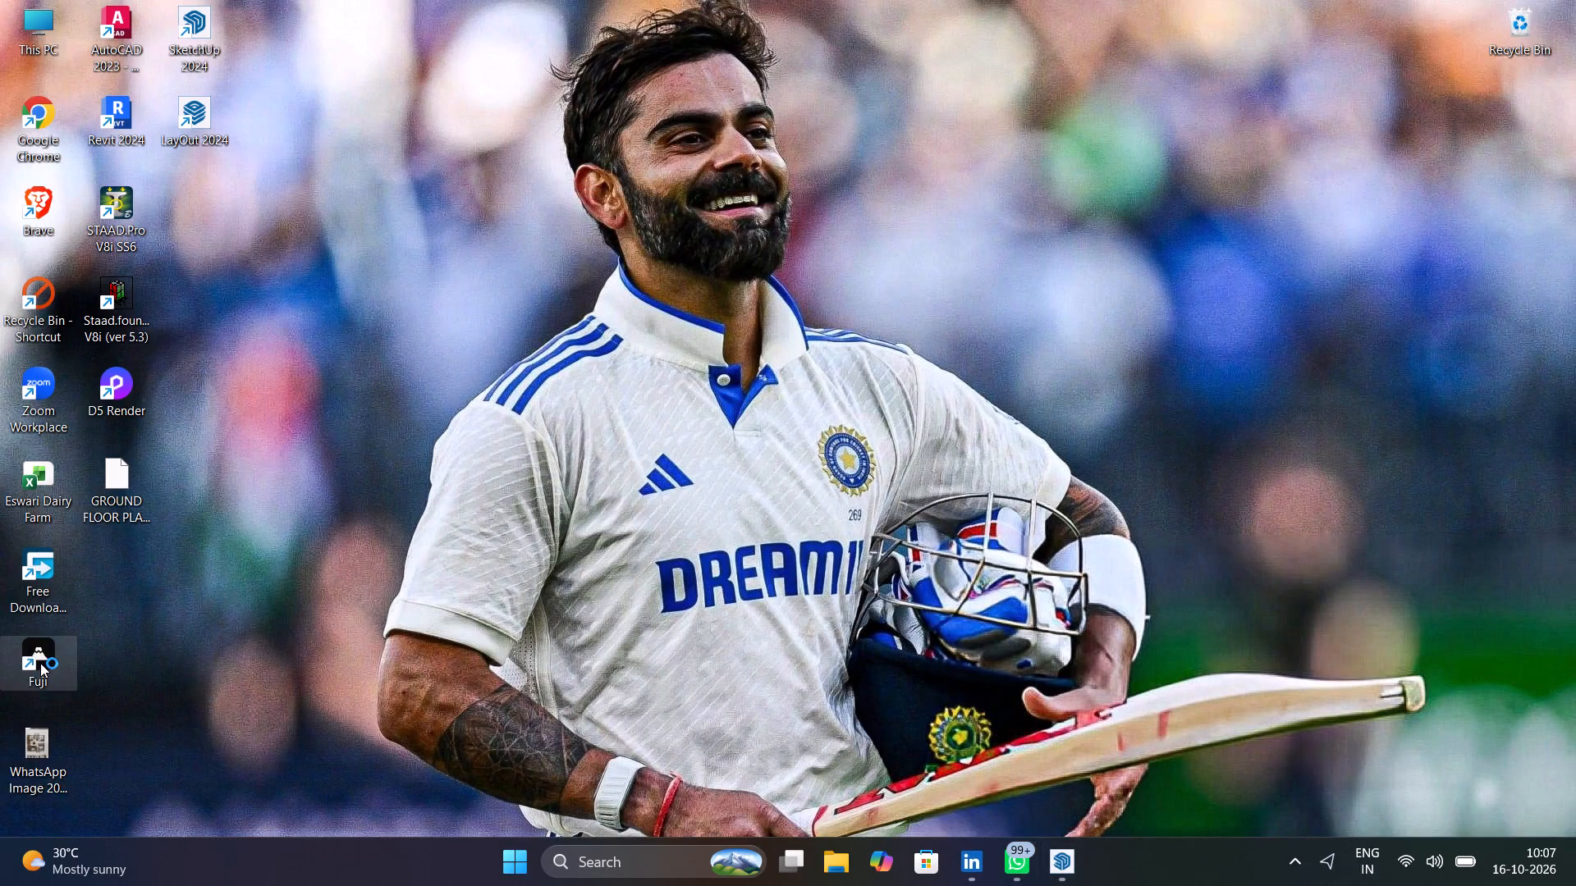
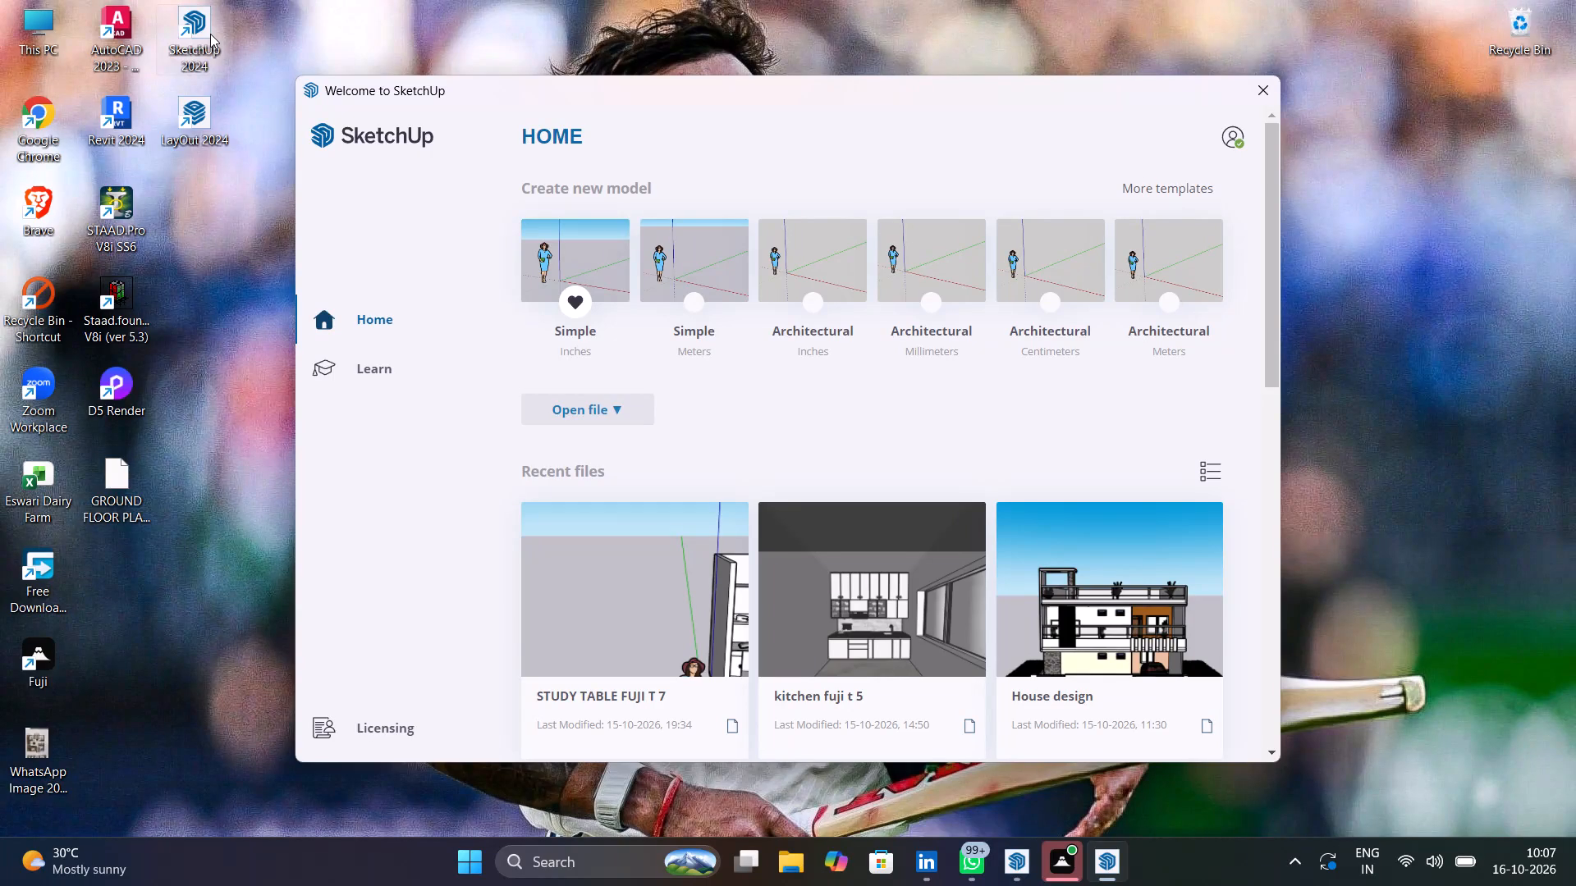
Open the recent model STUDY TABLE FUJI T 7 and dismiss the dialogs over its loading window without ending the program.
double_click(683, 581)
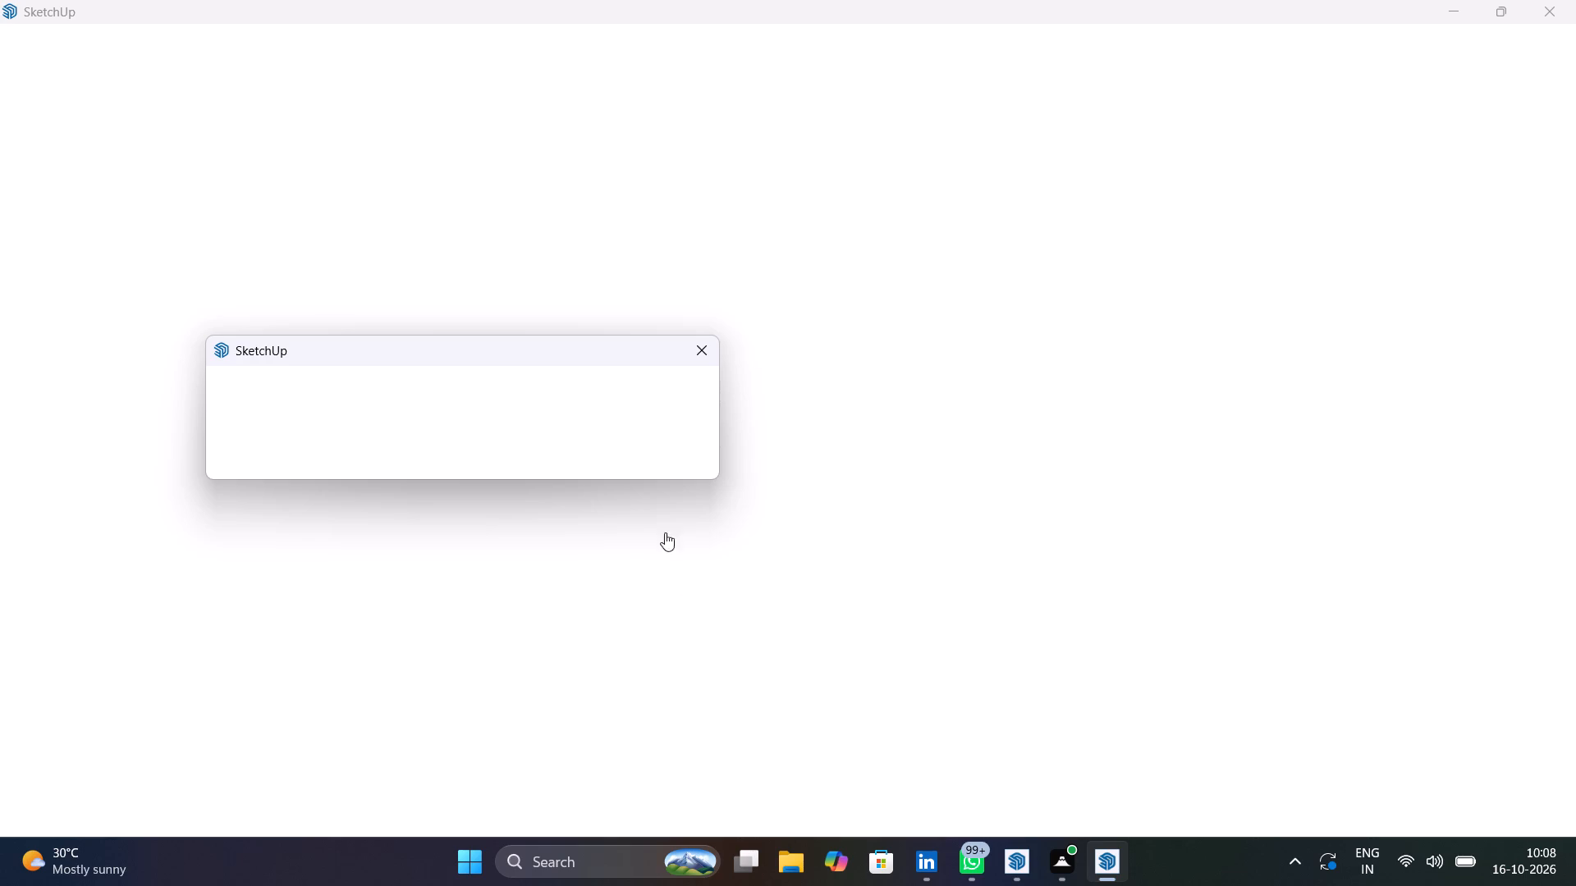
click(699, 355)
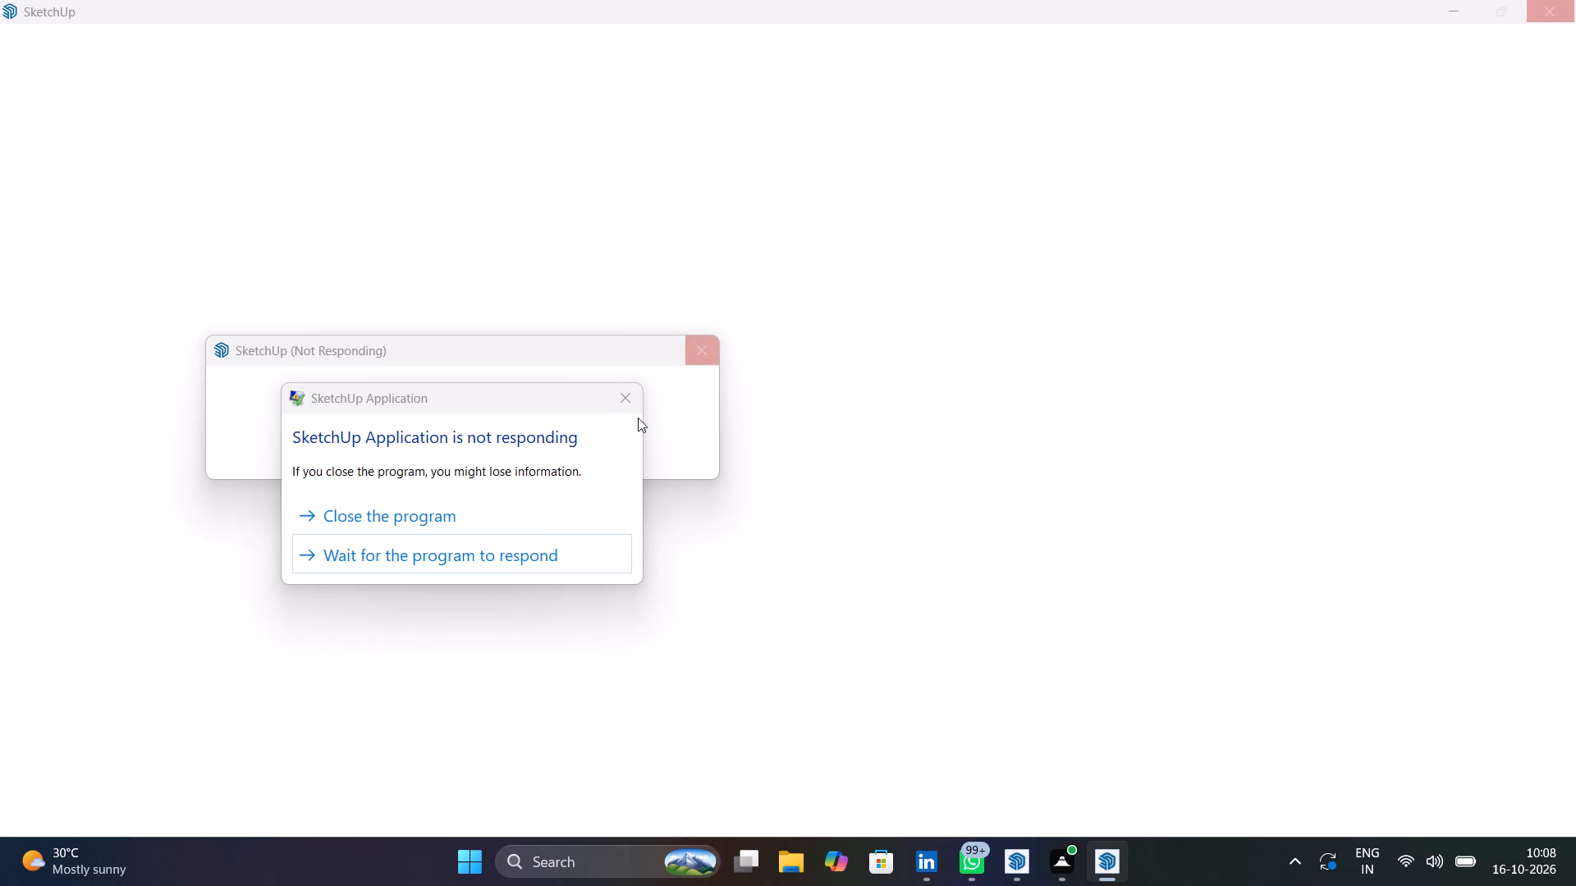
click(617, 402)
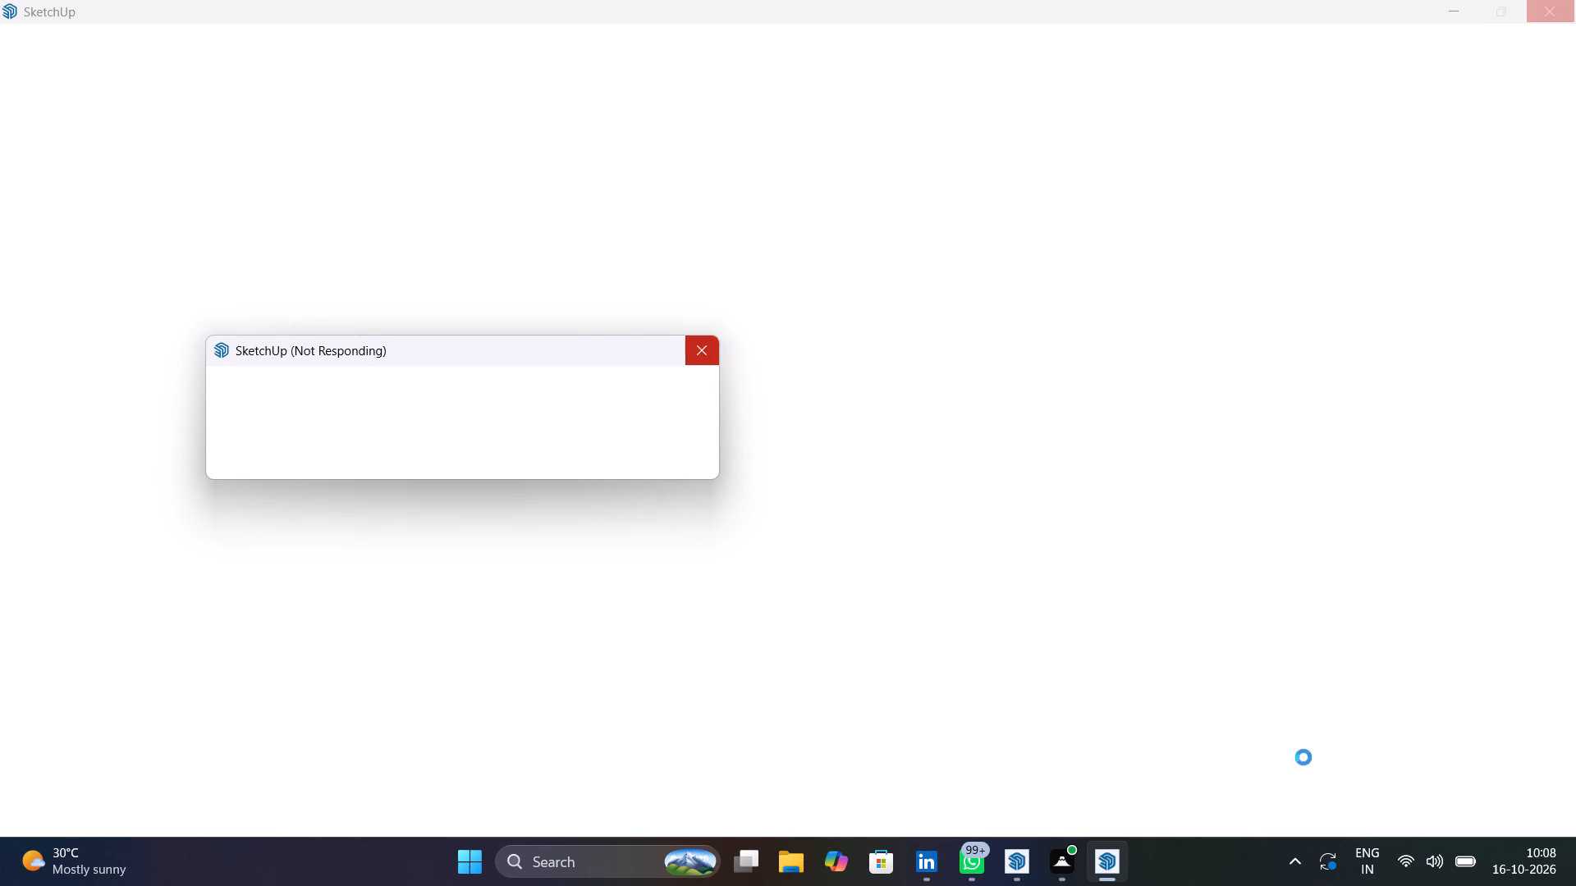
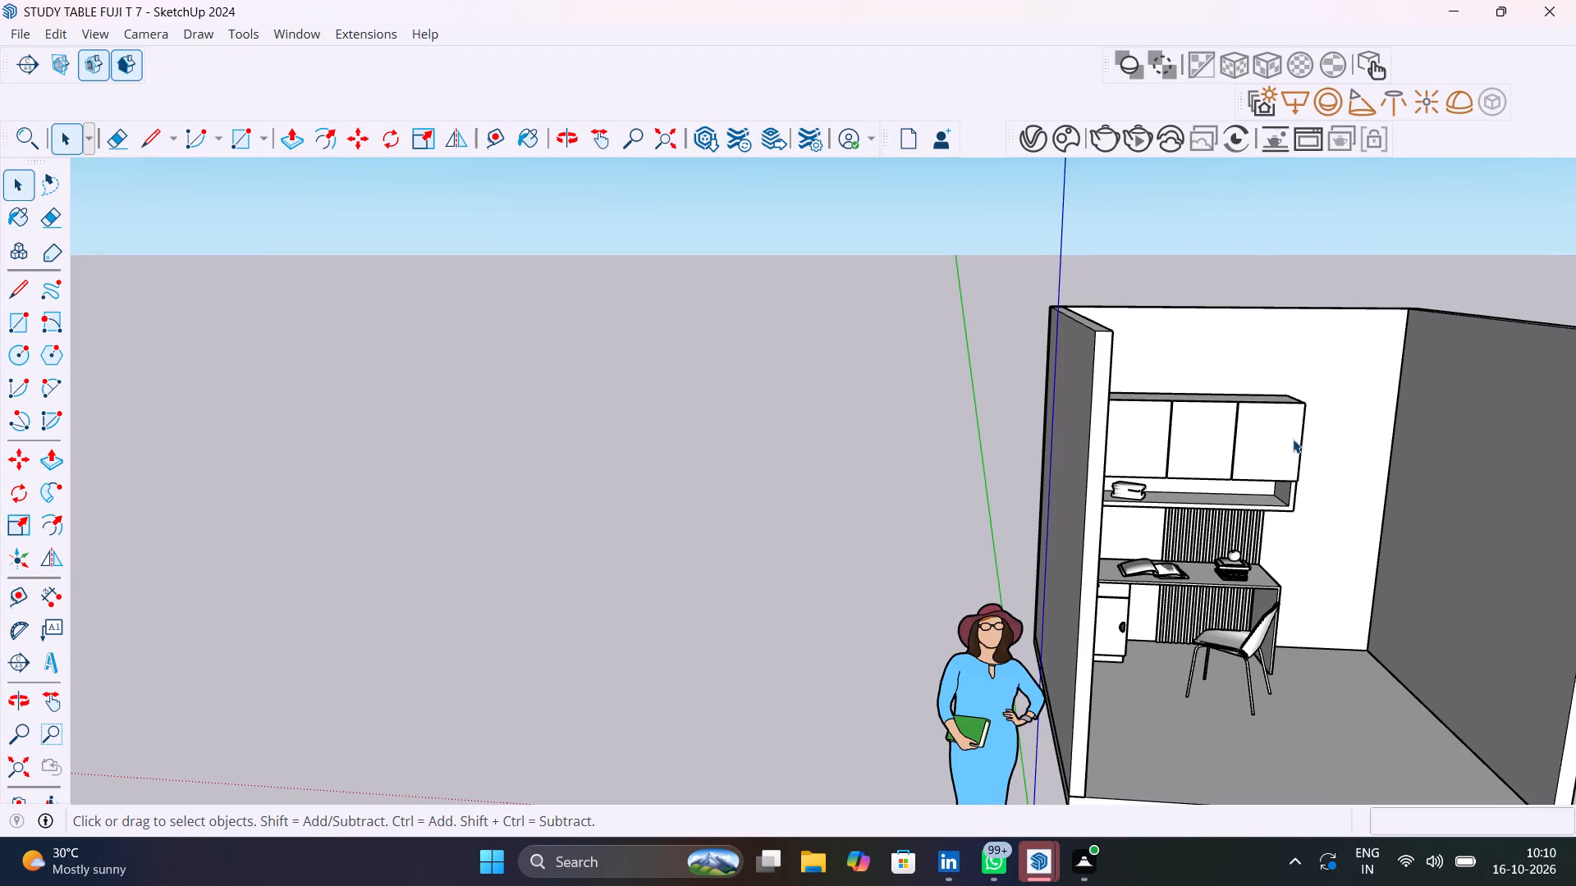
Open the Chaos Cosmos asset browser, clearing the not-responding dialog without closing the program.
middle_drag(1314, 451, 969, 419)
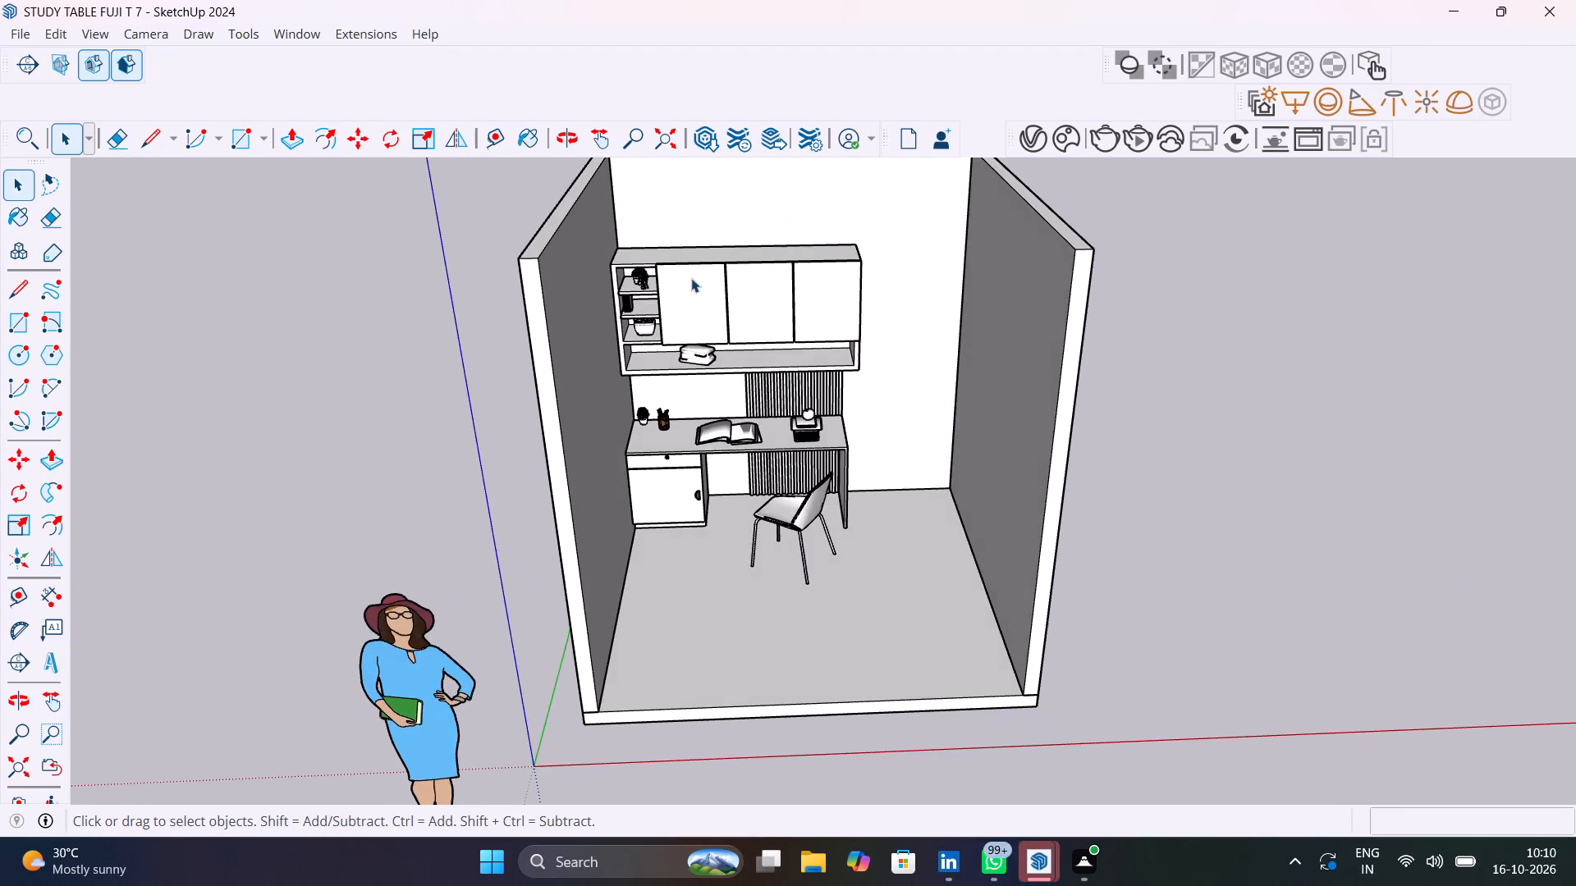
scroll(704, 267, up, 5)
middle_drag(769, 289, 812, 303)
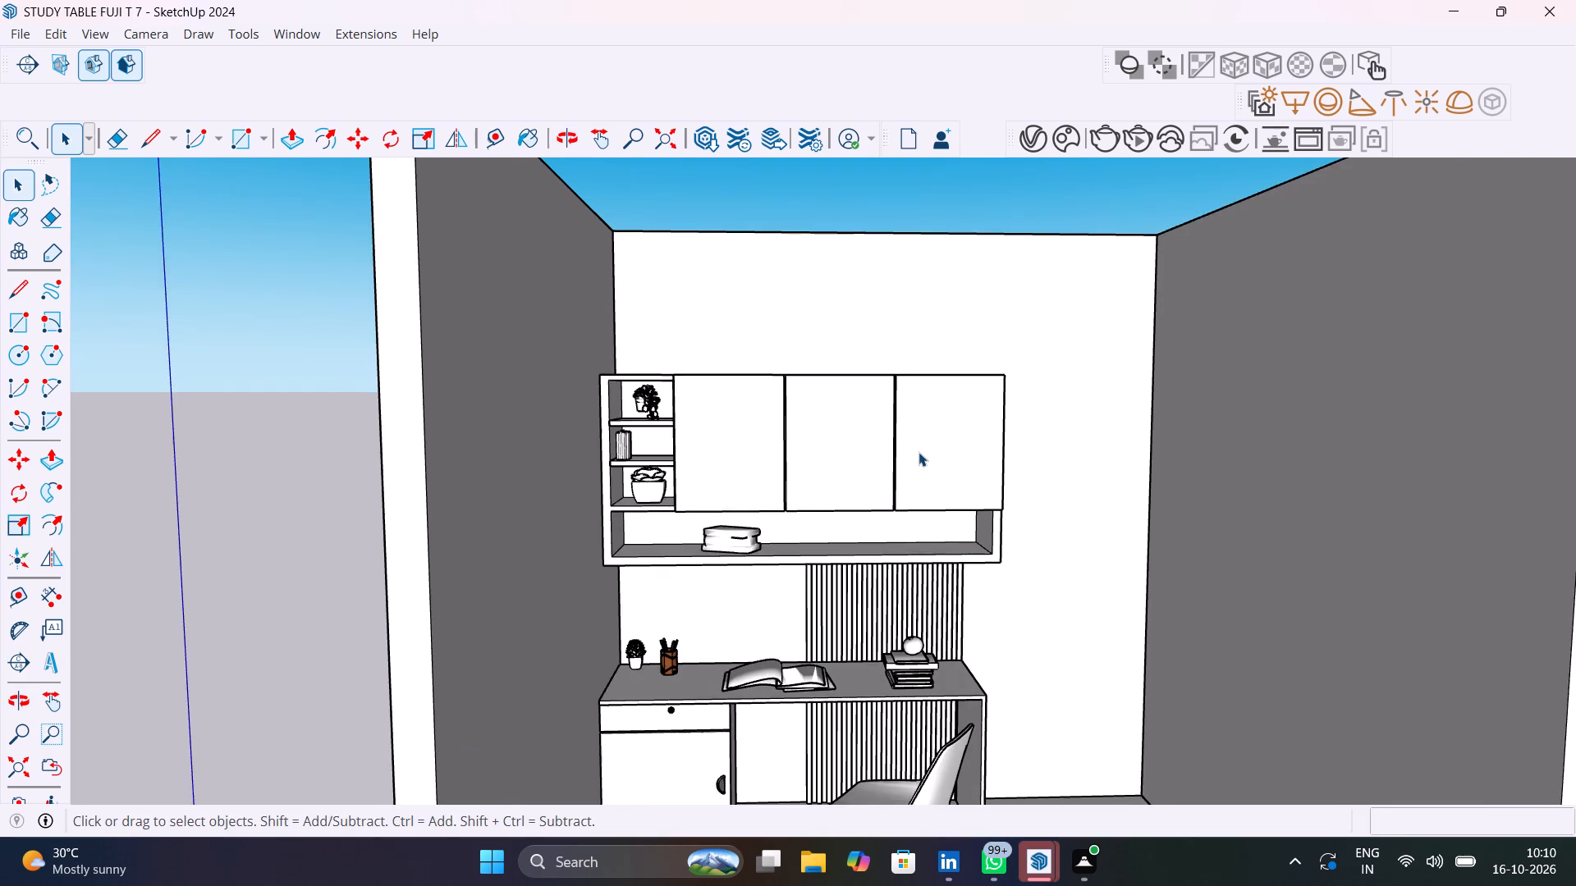
scroll(919, 452, down, 2)
middle_drag(915, 479, 845, 413)
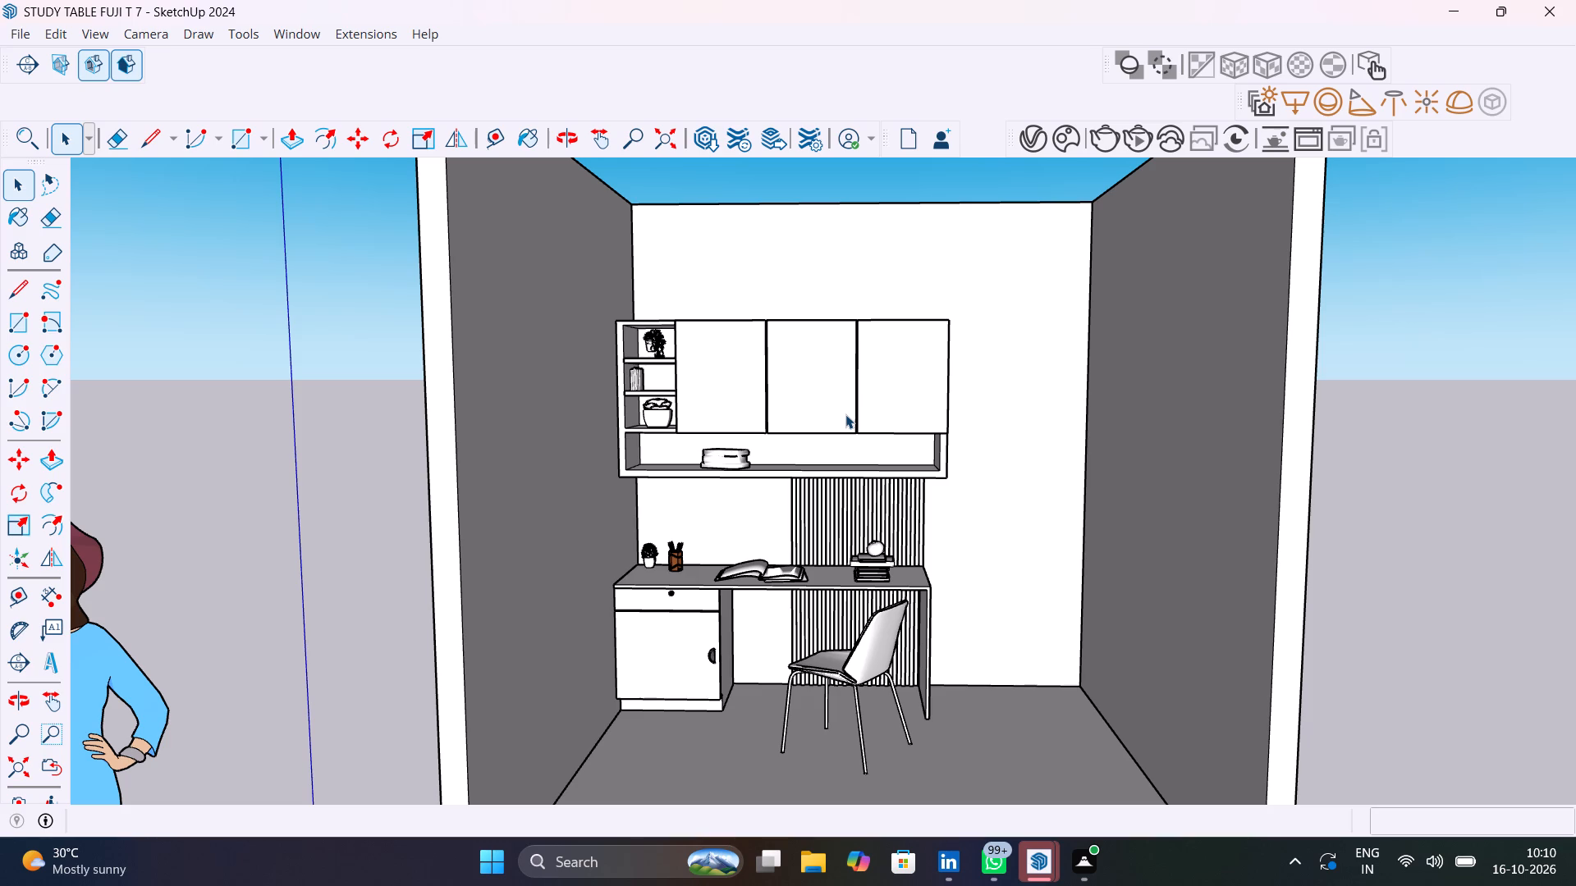
click(1074, 143)
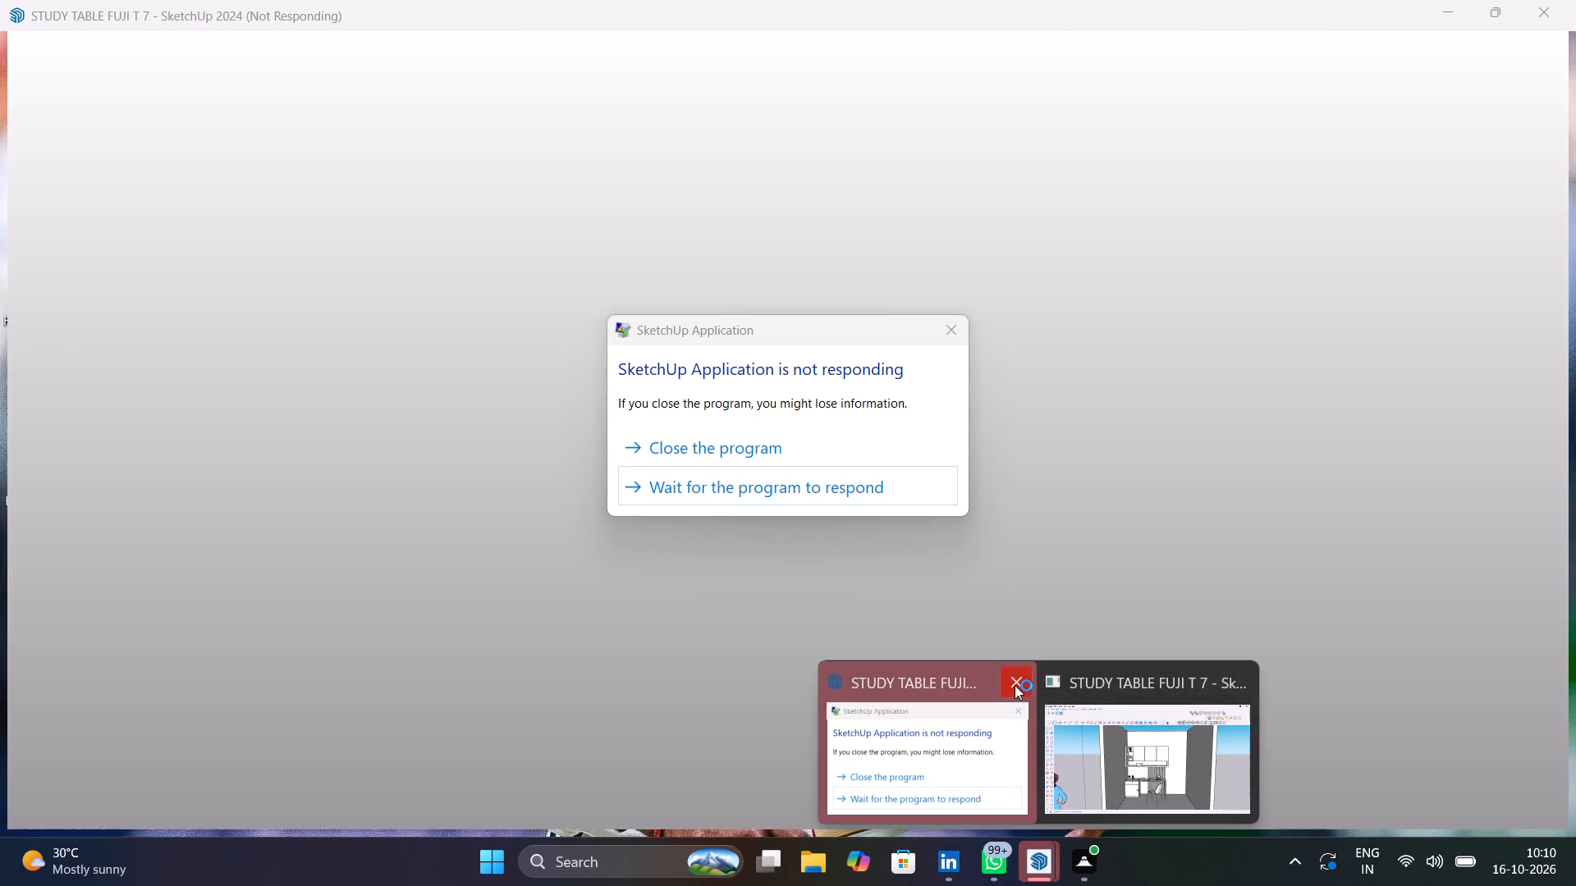
click(1015, 684)
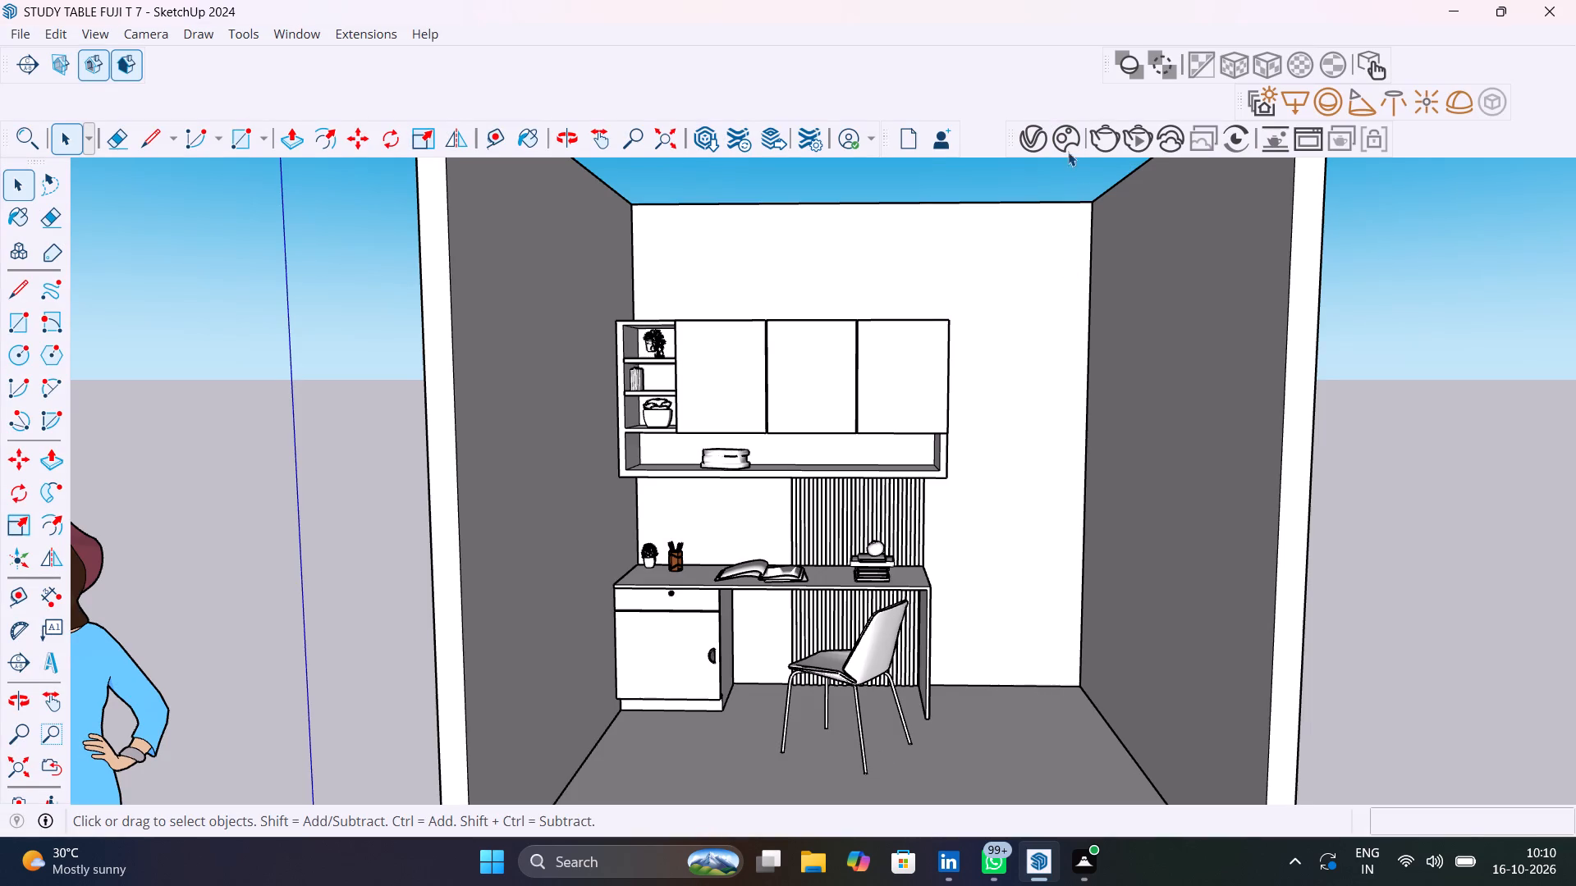
click(1051, 132)
click(1064, 135)
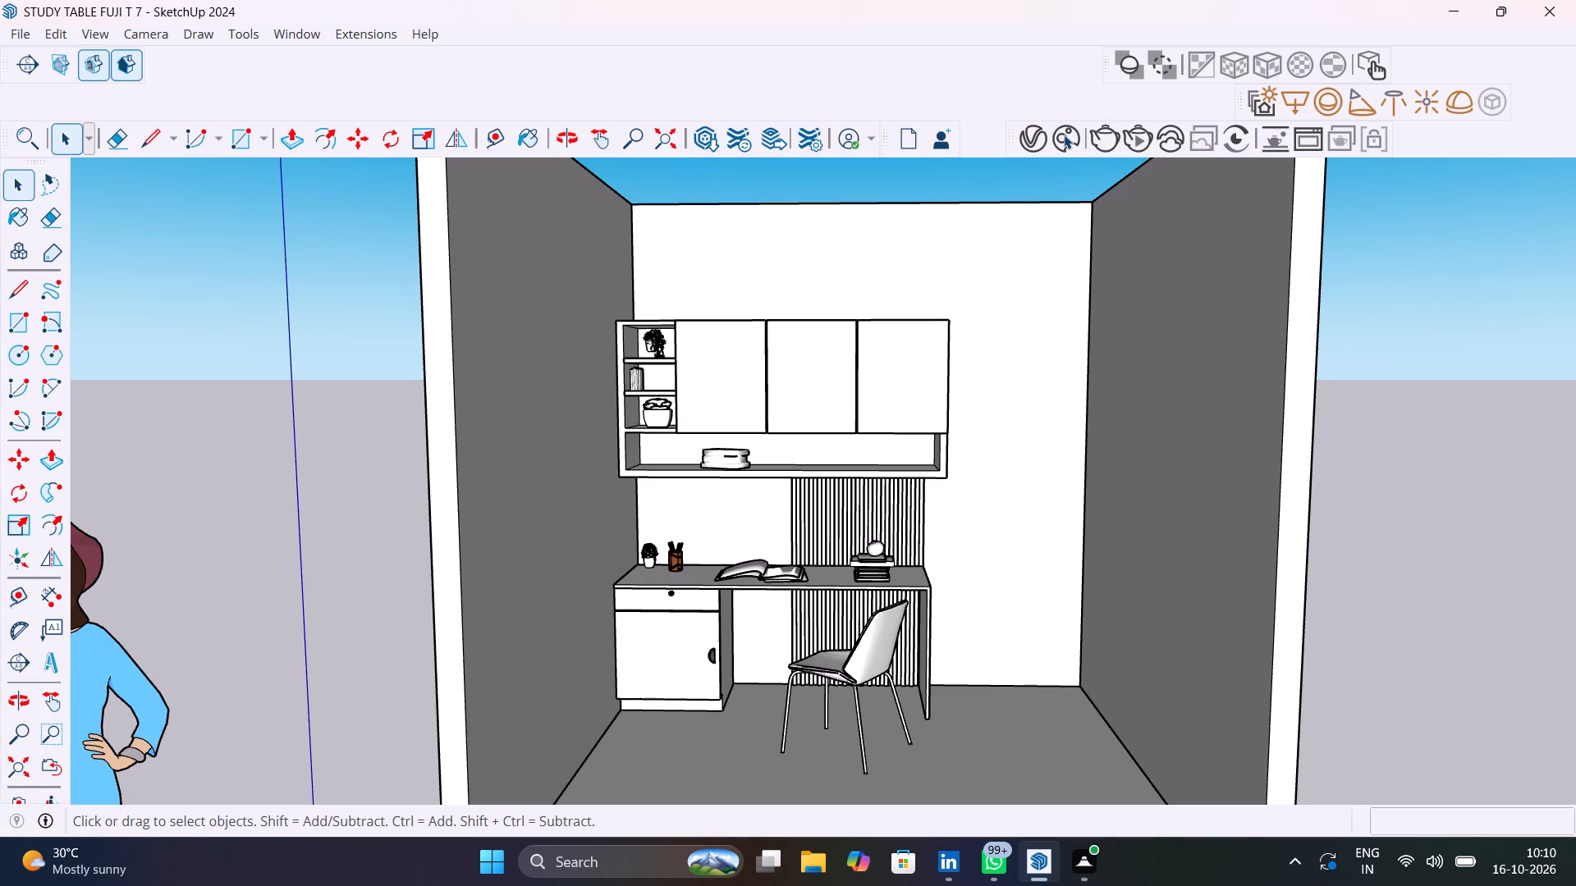
double_click(1064, 135)
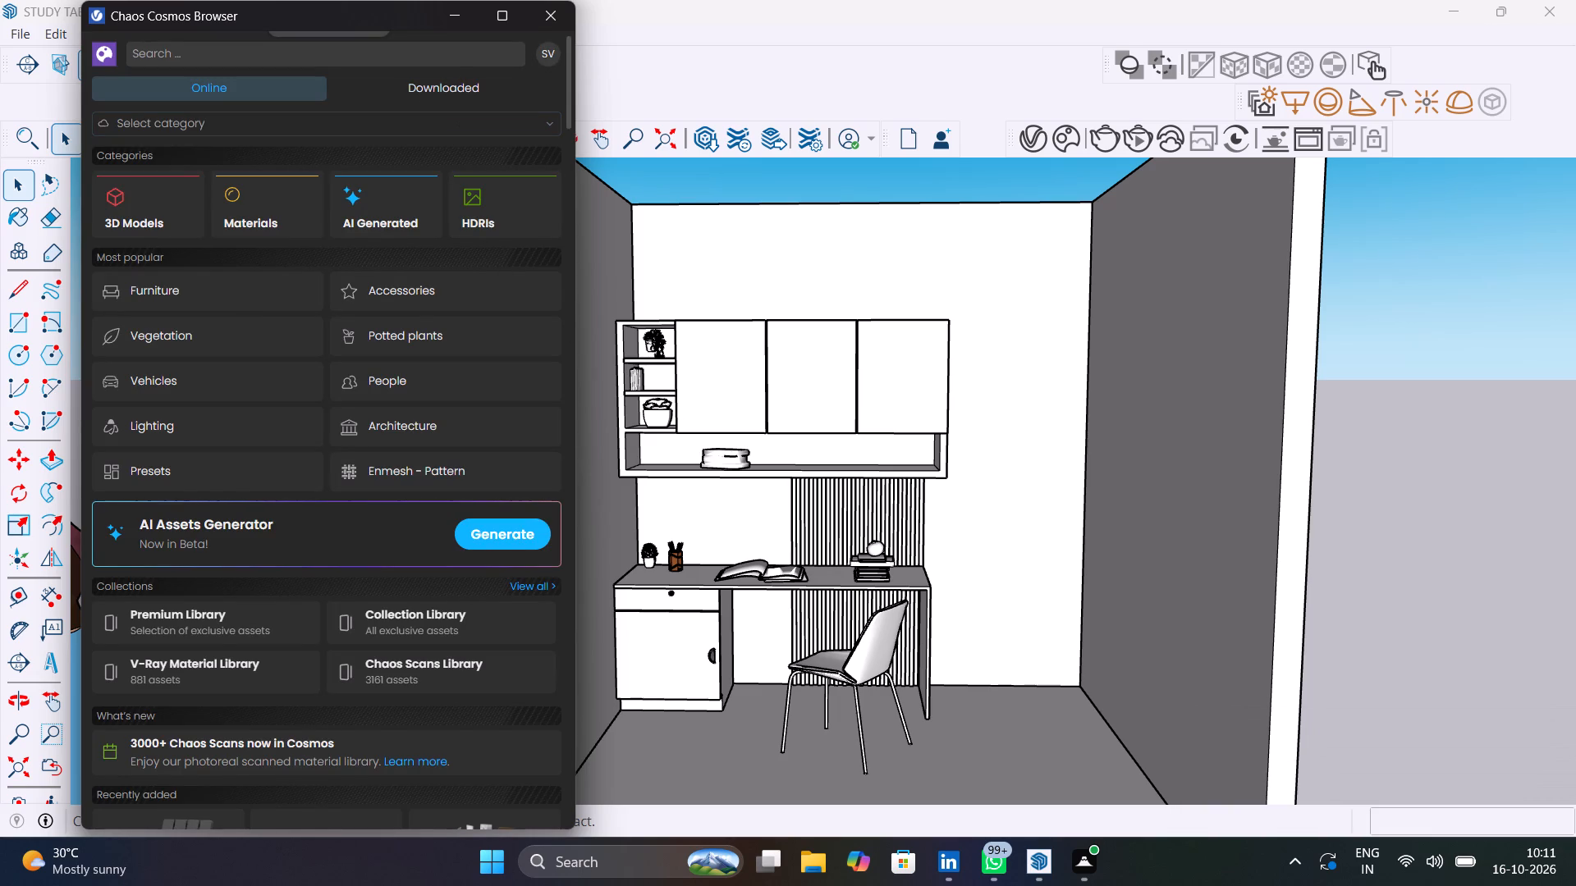
Find the Wood Teak 33-35 100cm material among the downloaded Cosmos assets and import it into the scene.
click(466, 83)
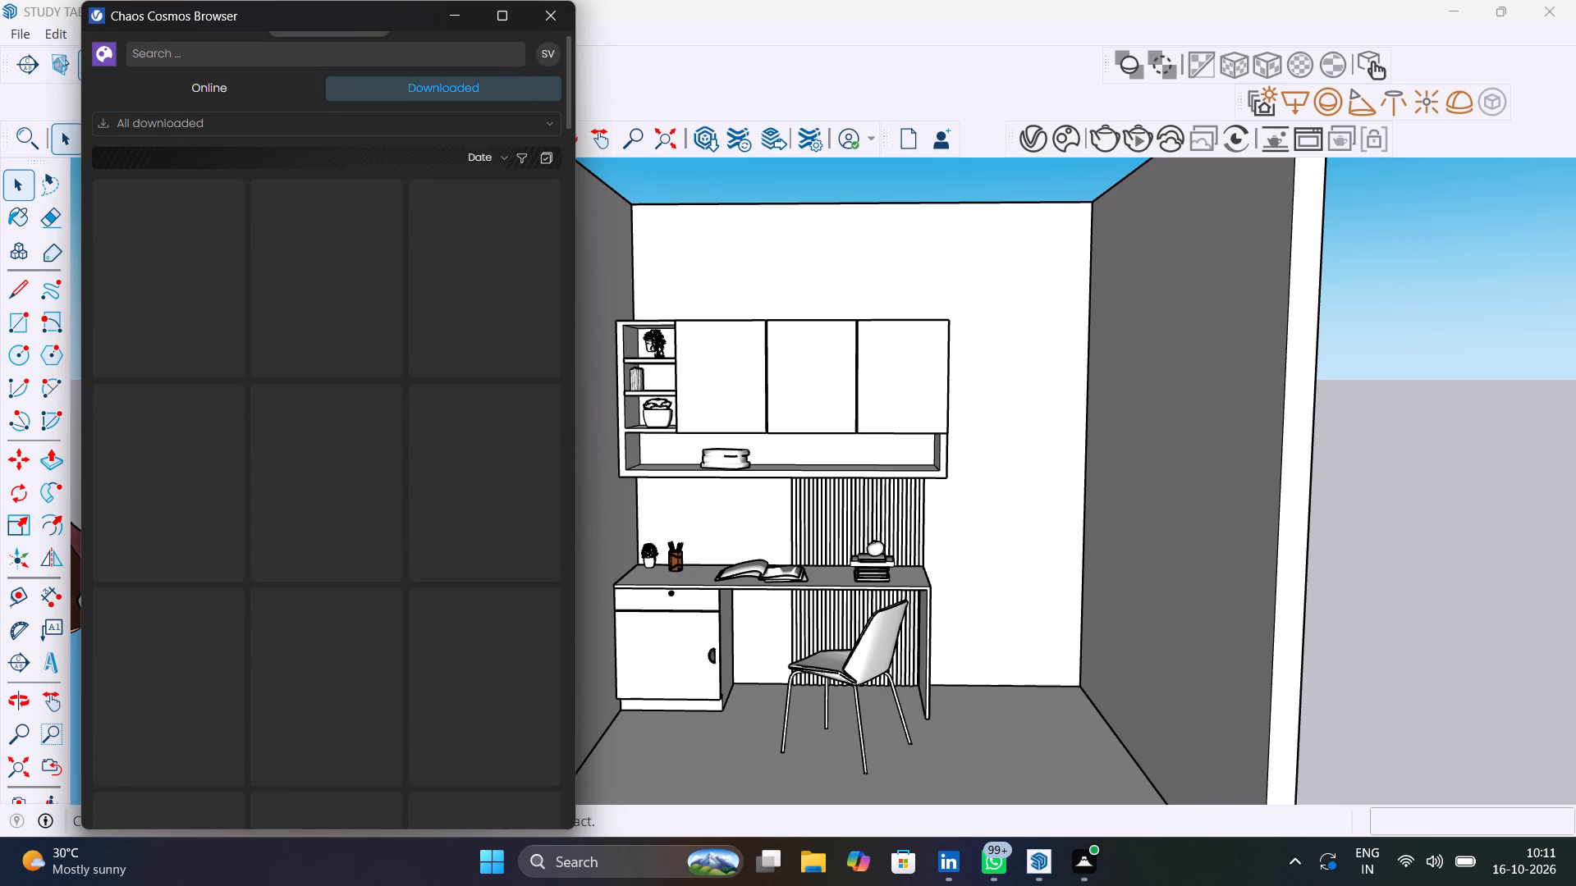
scroll(398, 422, down, 7)
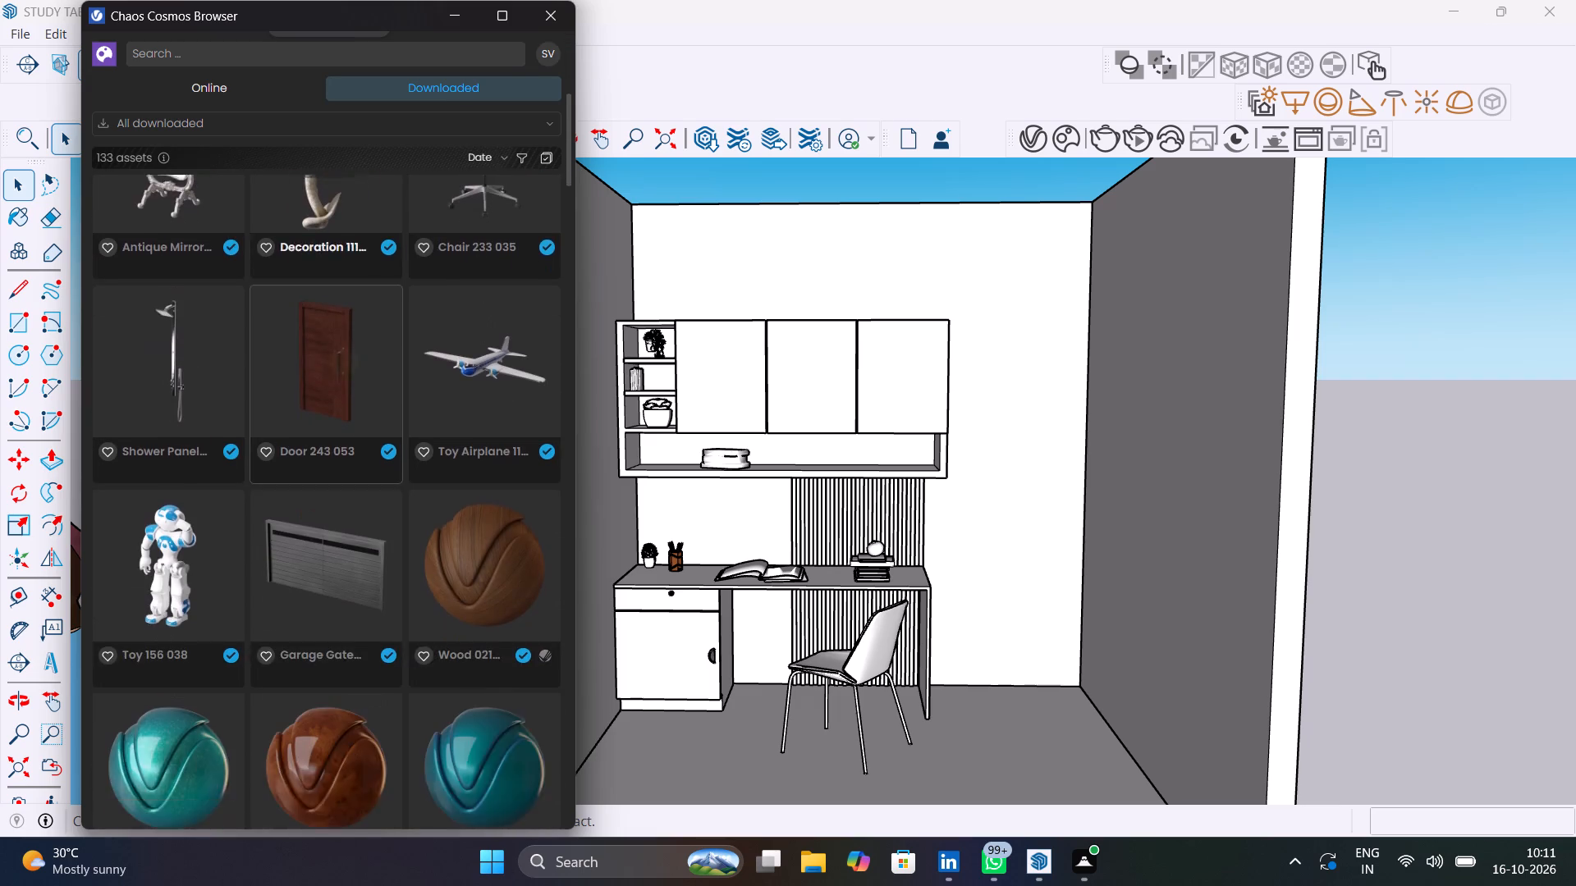
scroll(398, 422, down, 5)
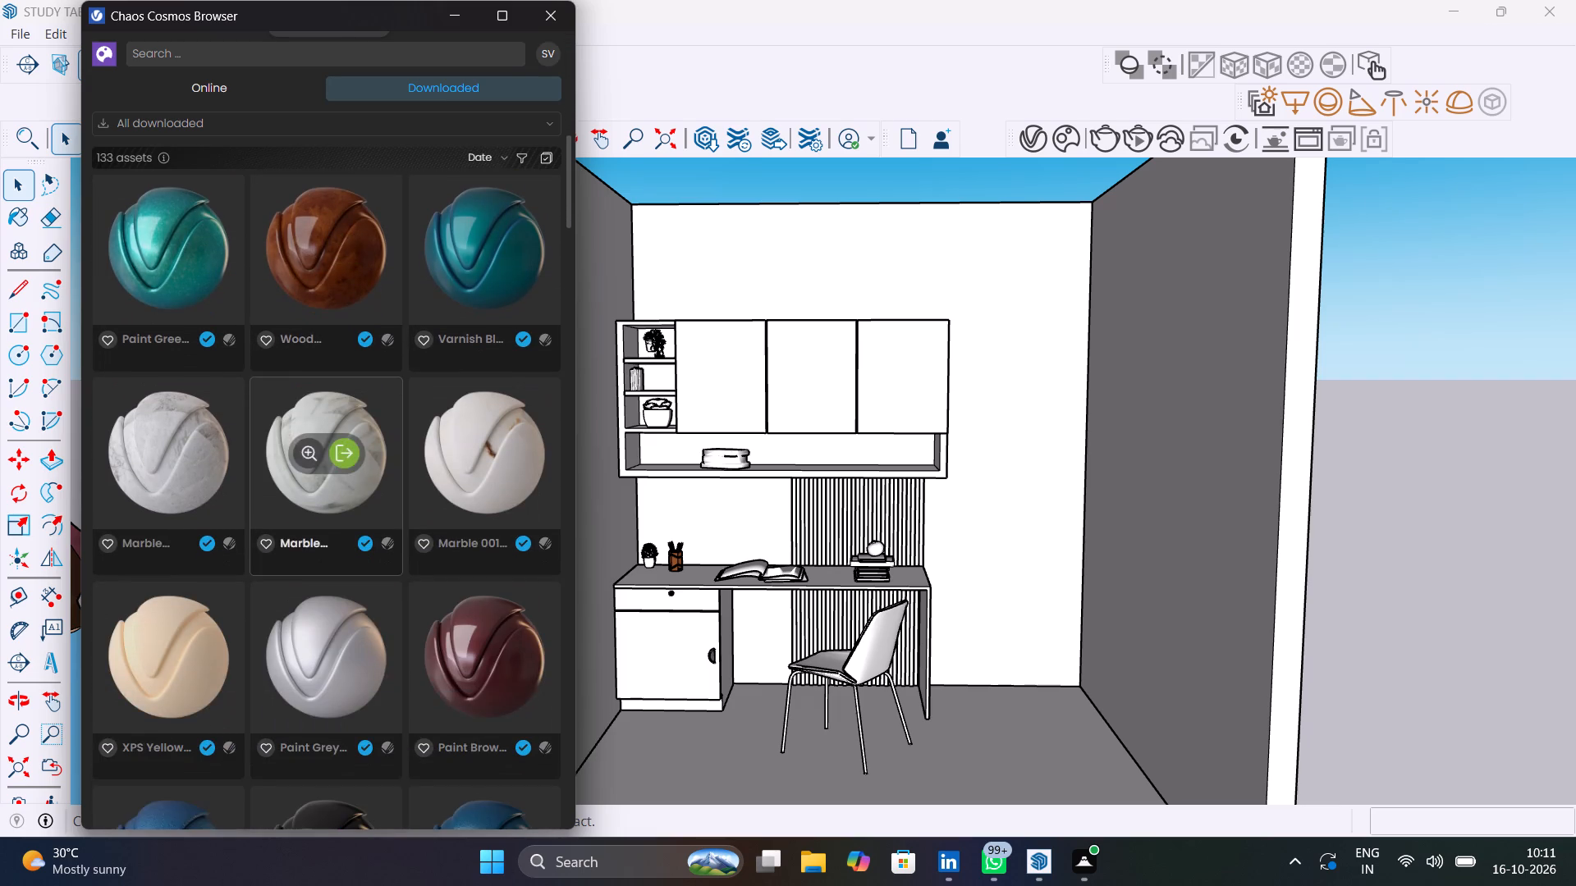
scroll(398, 422, down, 14)
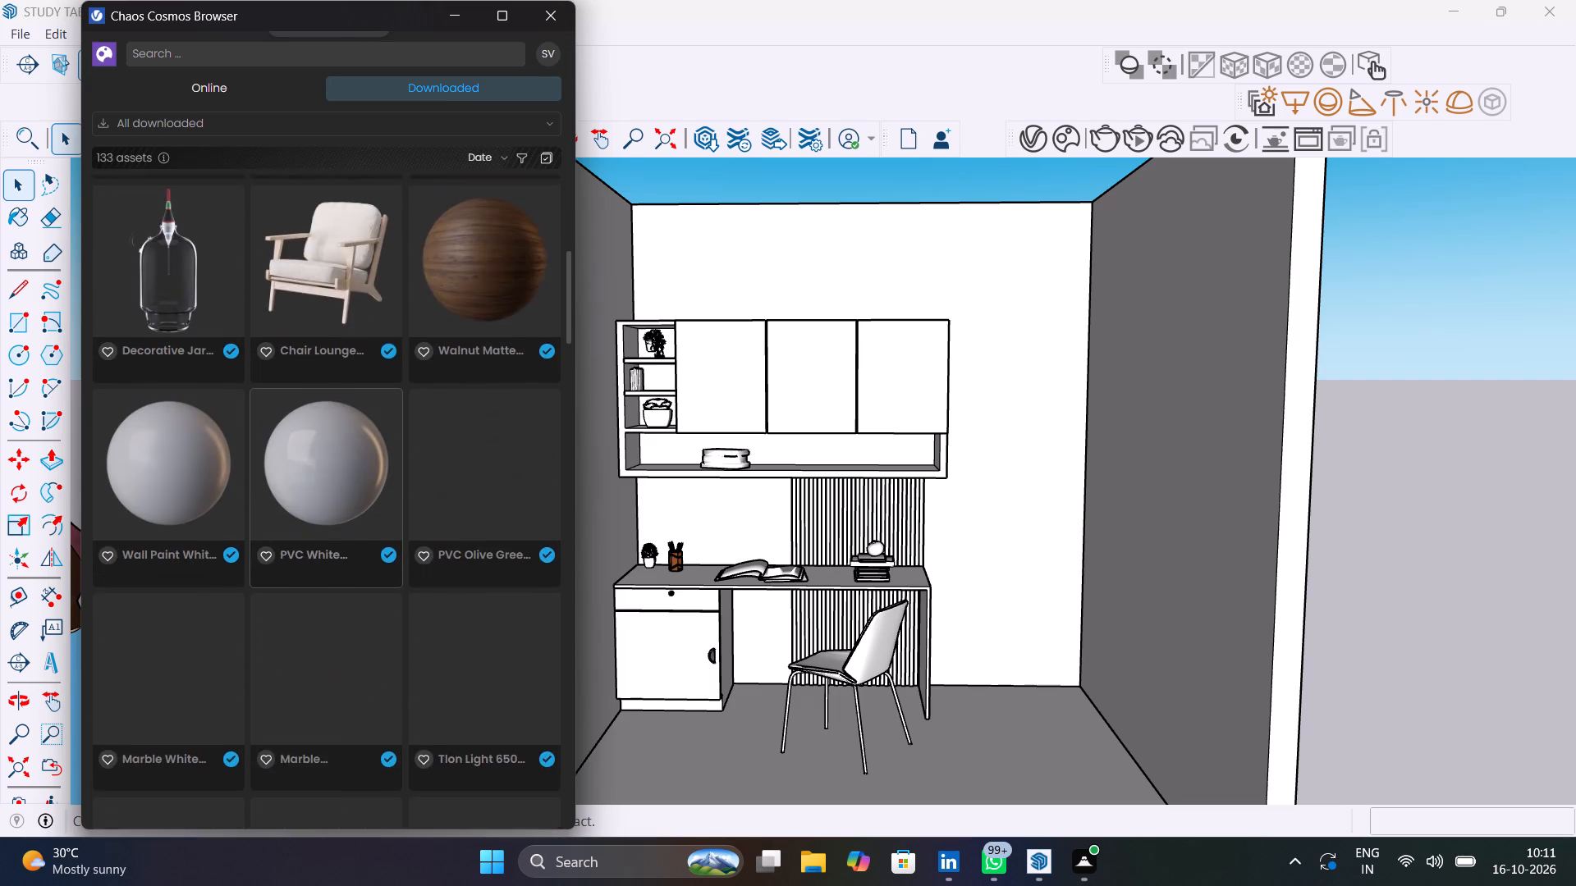
scroll(398, 422, down, 19)
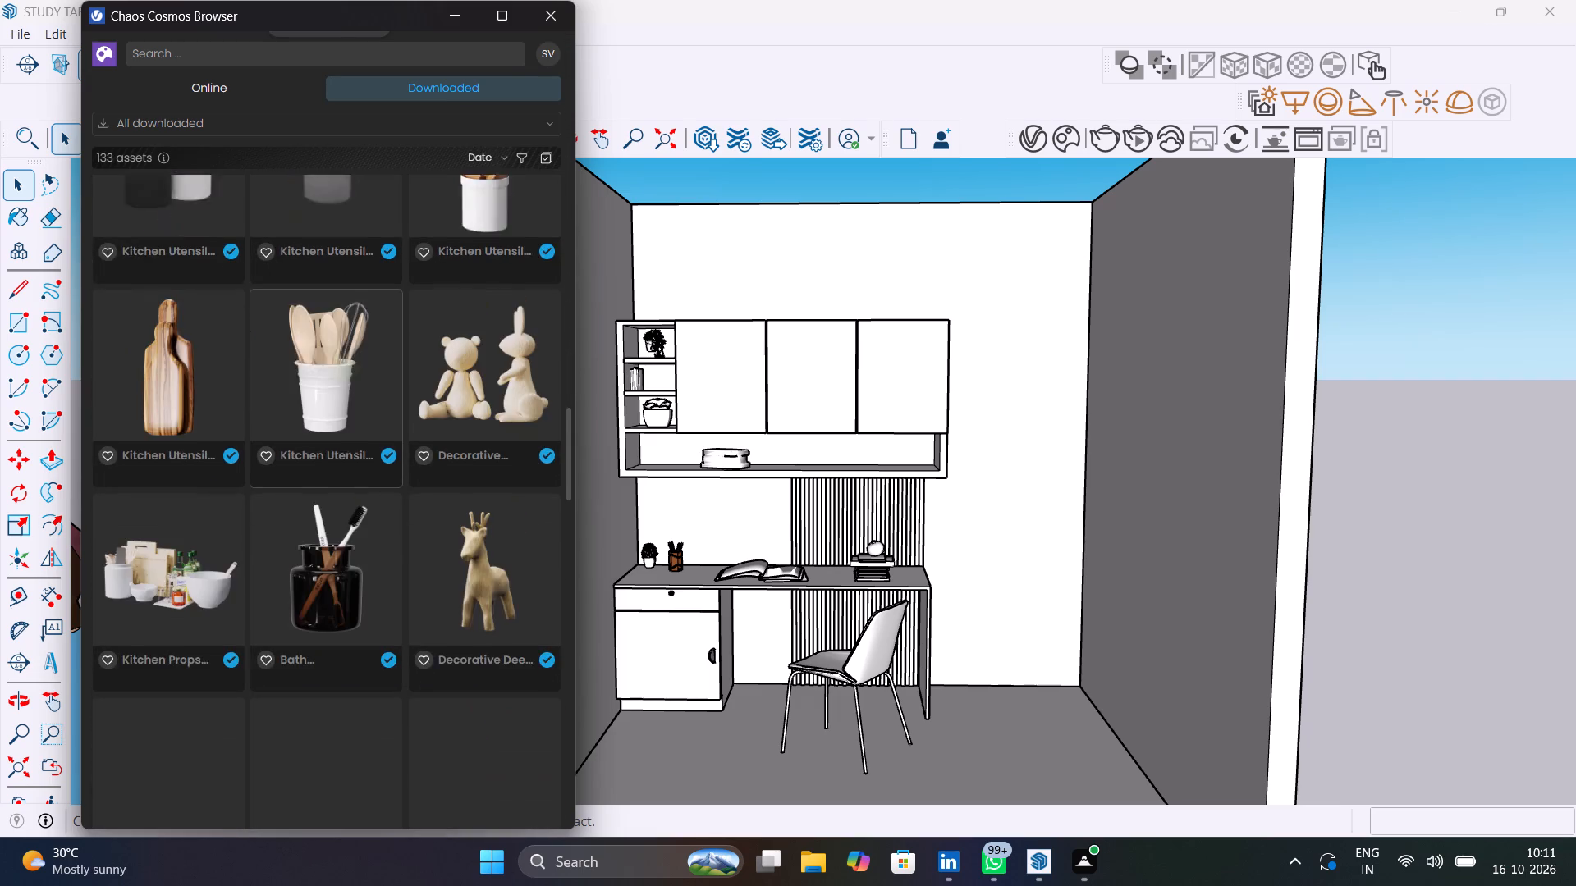
scroll(398, 422, down, 15)
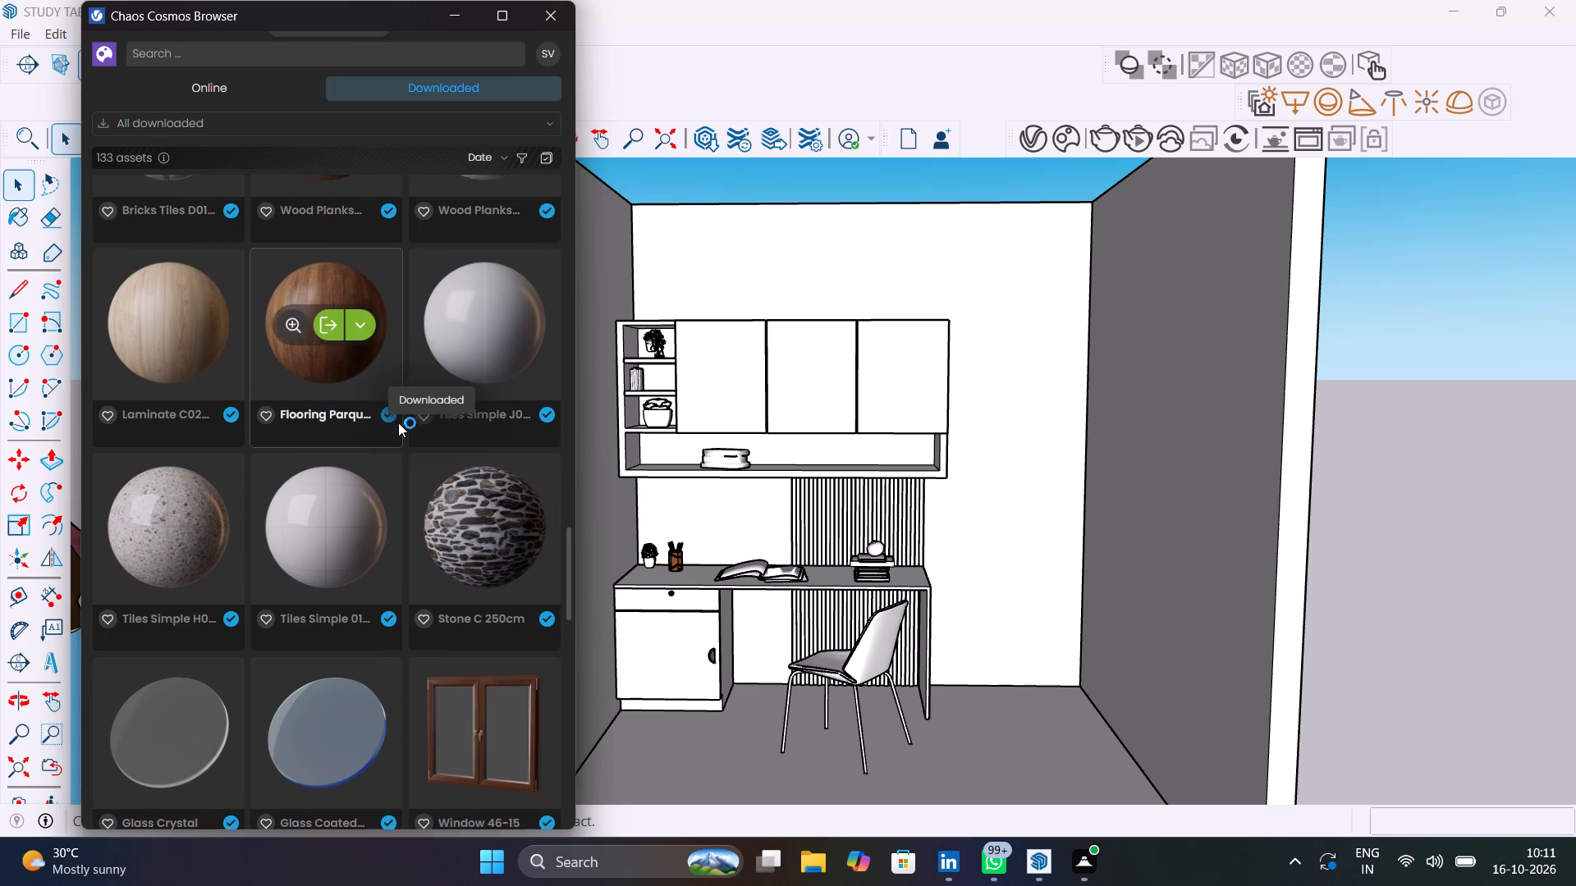
scroll(398, 422, down, 14)
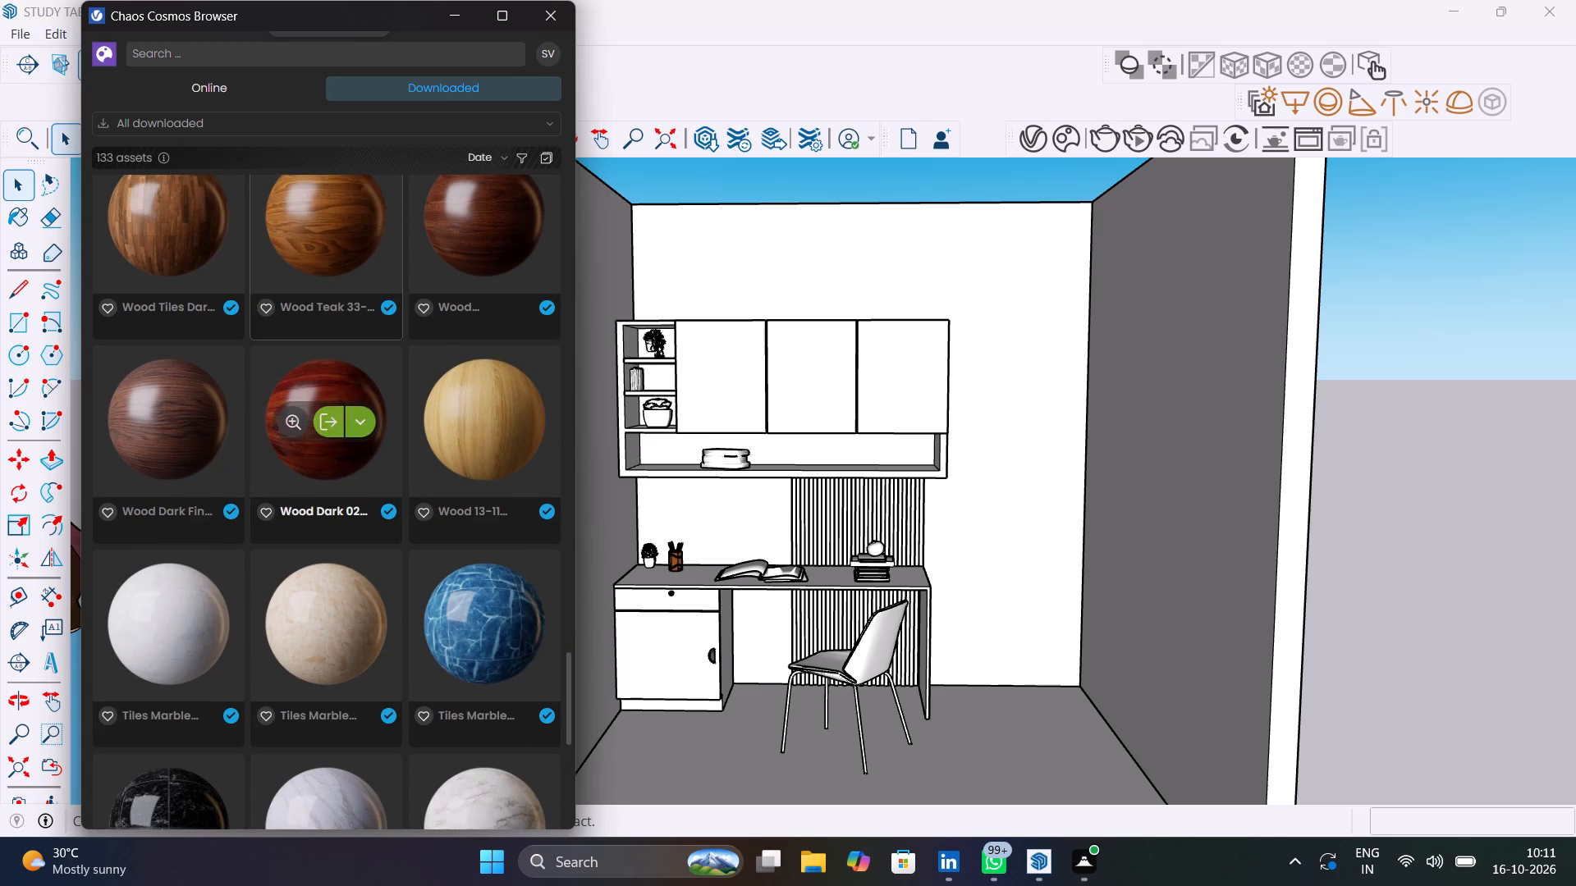
scroll(352, 337, down, 14)
scroll(352, 337, up, 6)
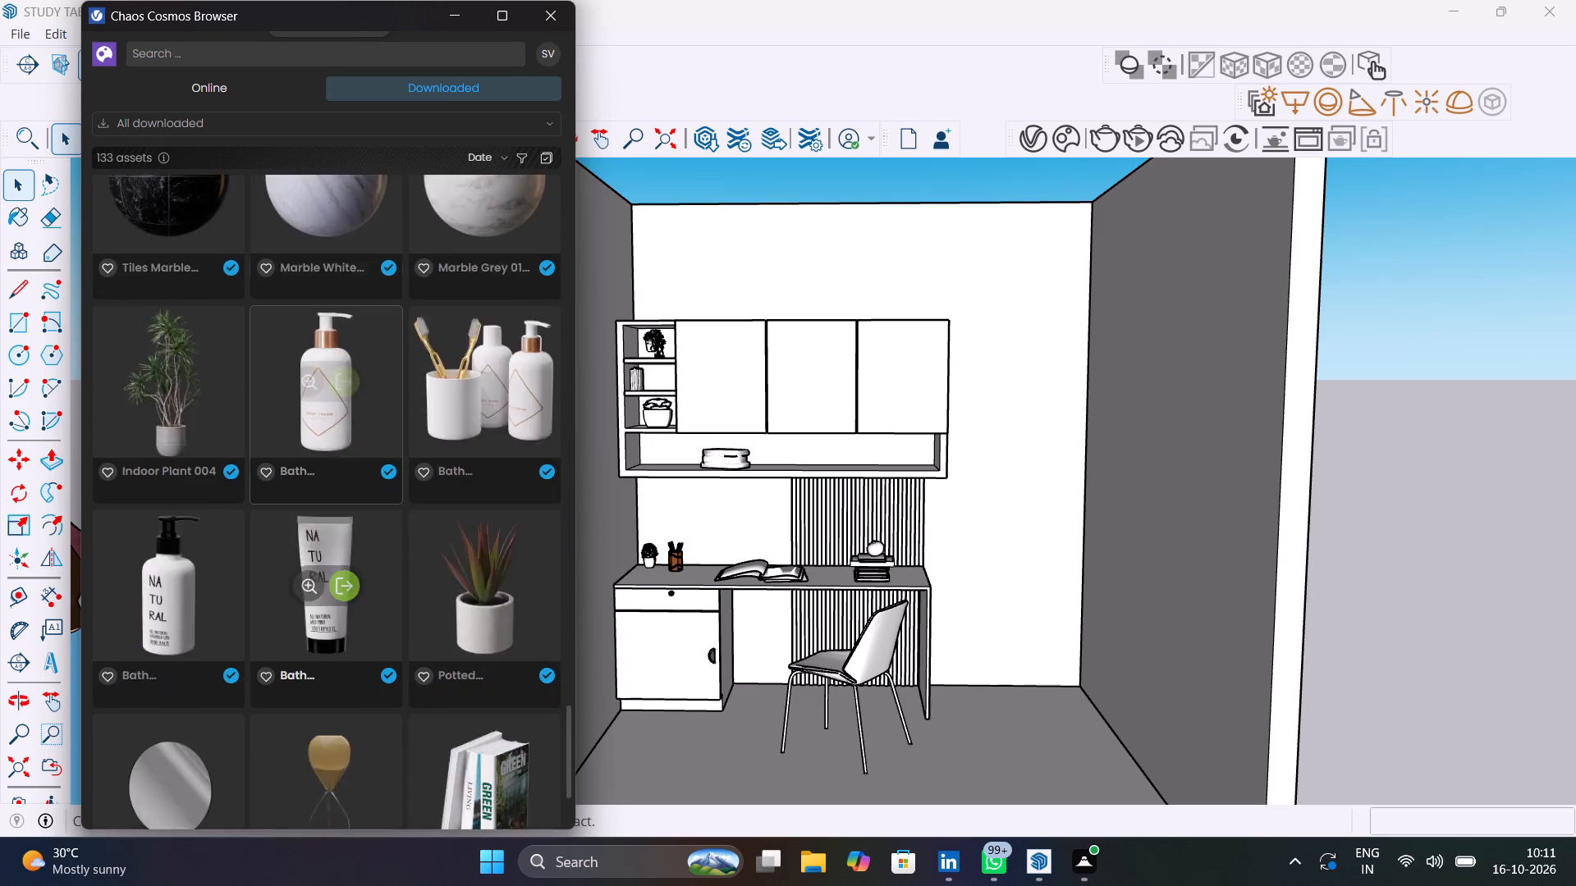
scroll(352, 337, up, 4)
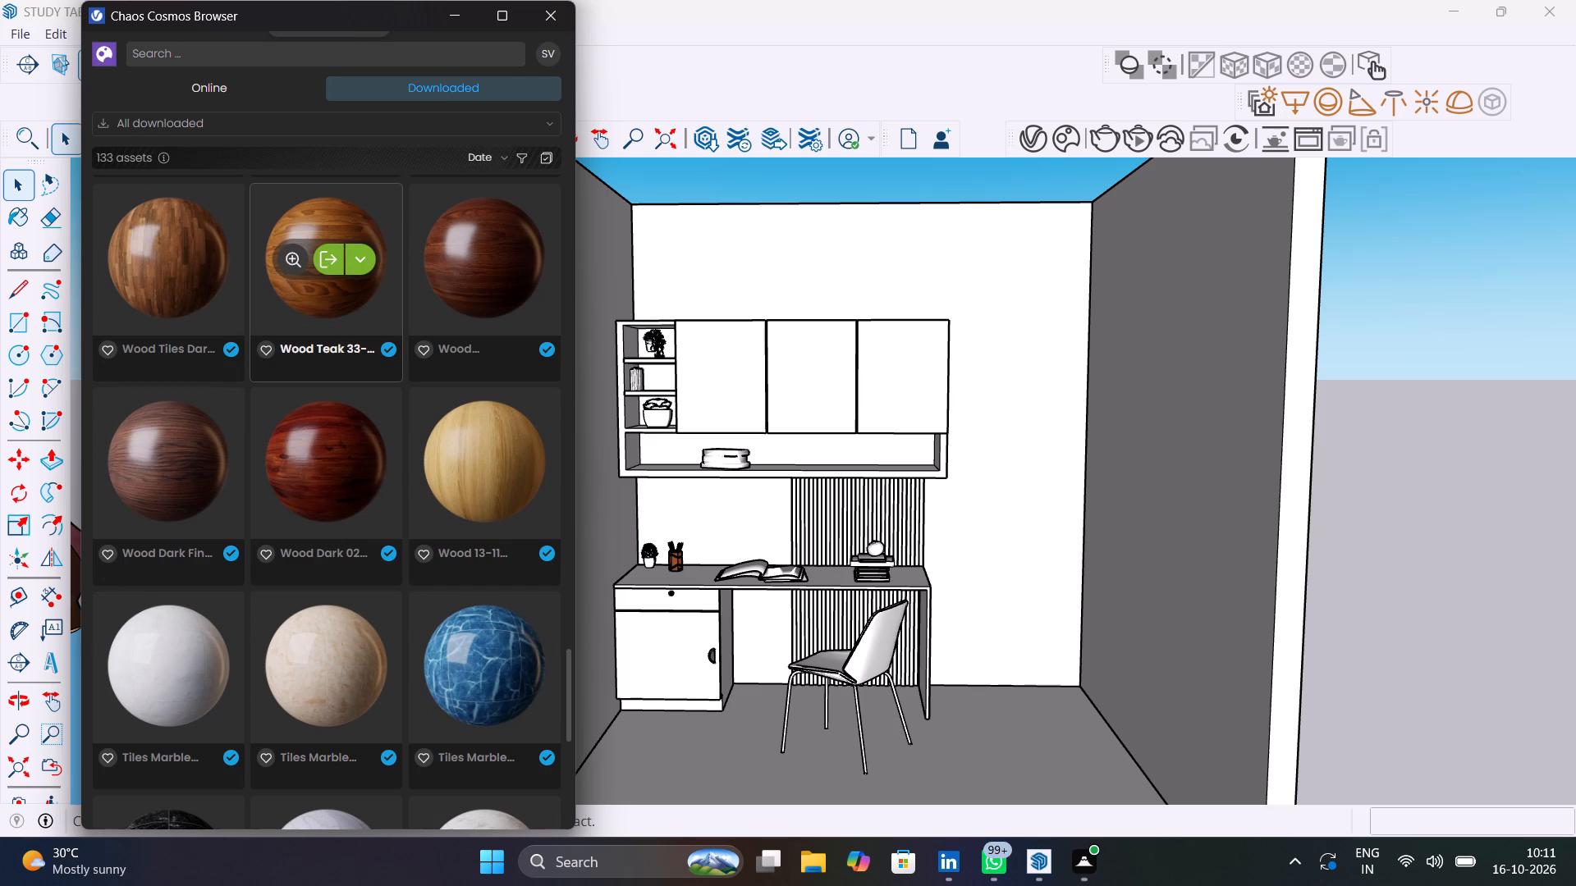
scroll(344, 299, up, 6)
scroll(344, 298, down, 7)
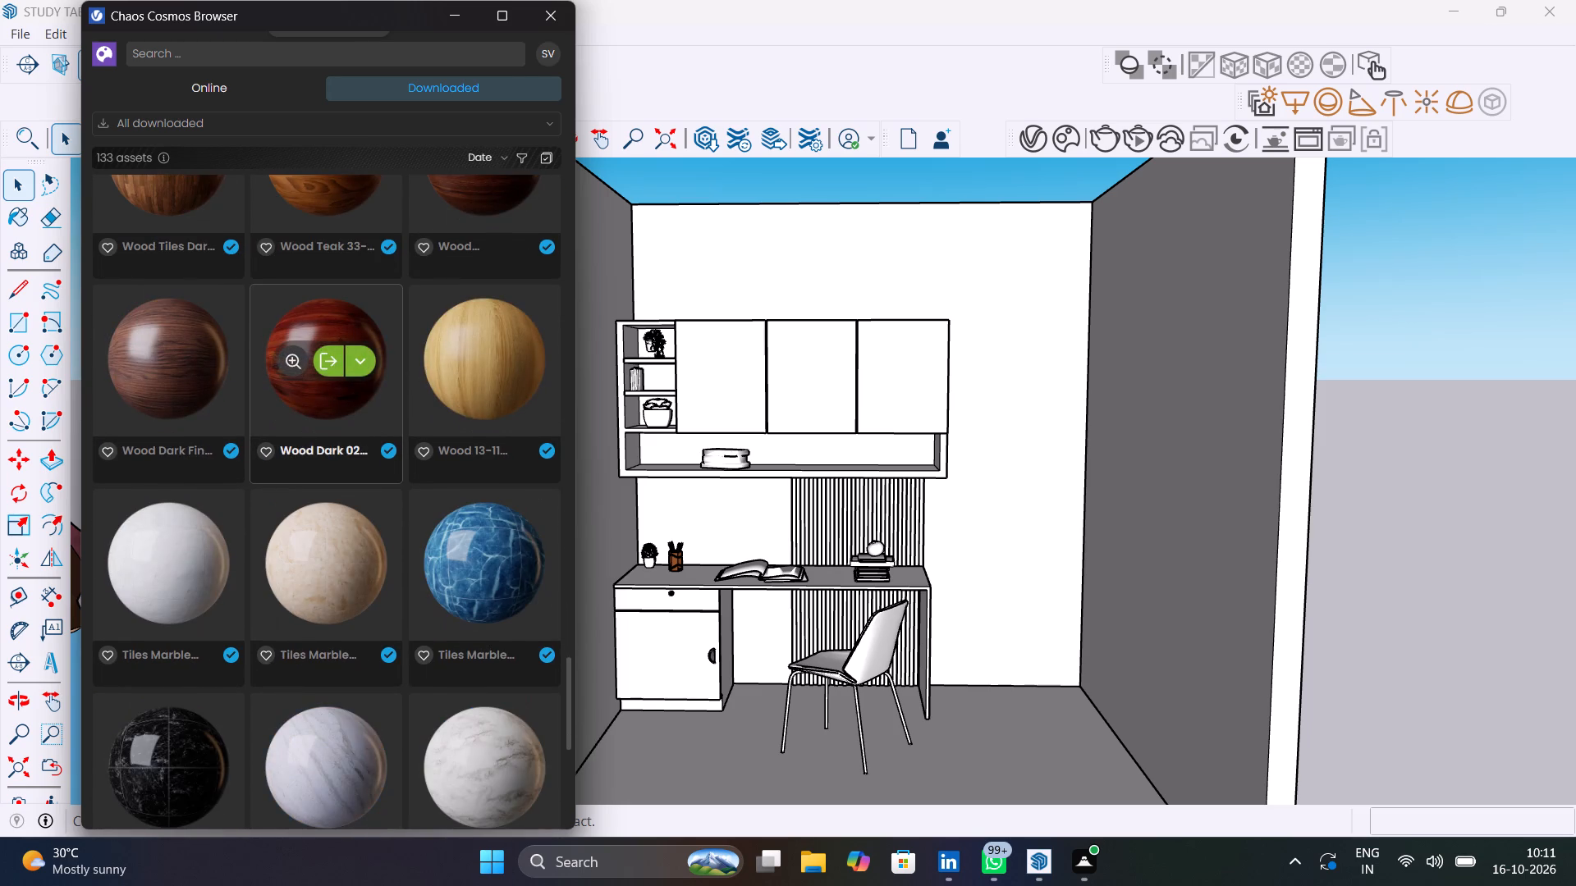
scroll(344, 298, up, 2)
click(331, 354)
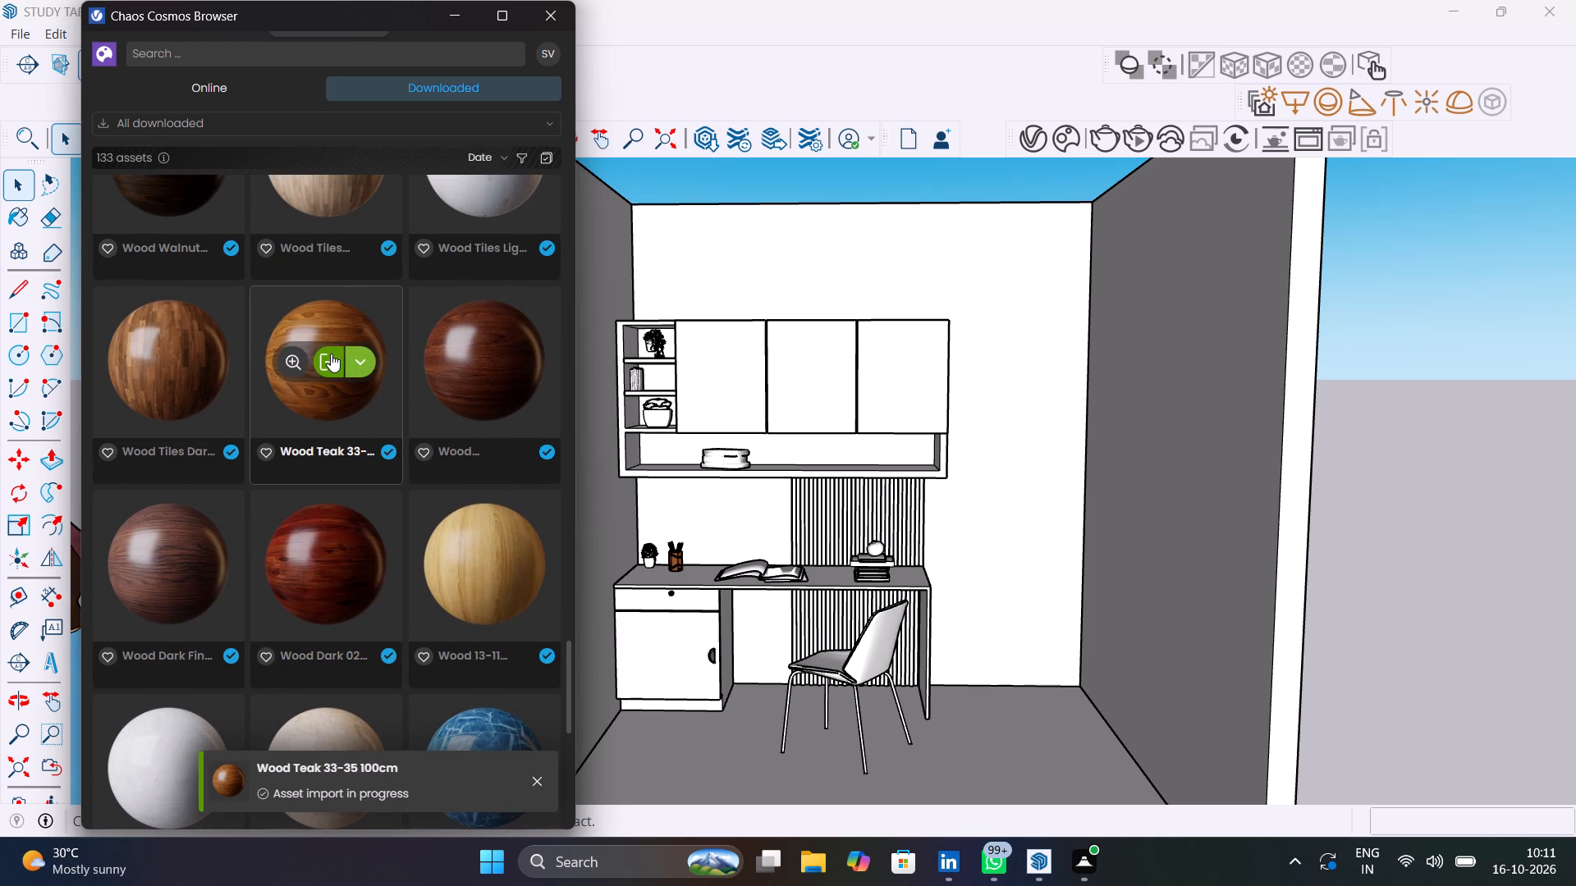
Open the V-Ray Asset Editor and move it clear of the study table in the view.
click(1032, 138)
drag(766, 84, 766, 84)
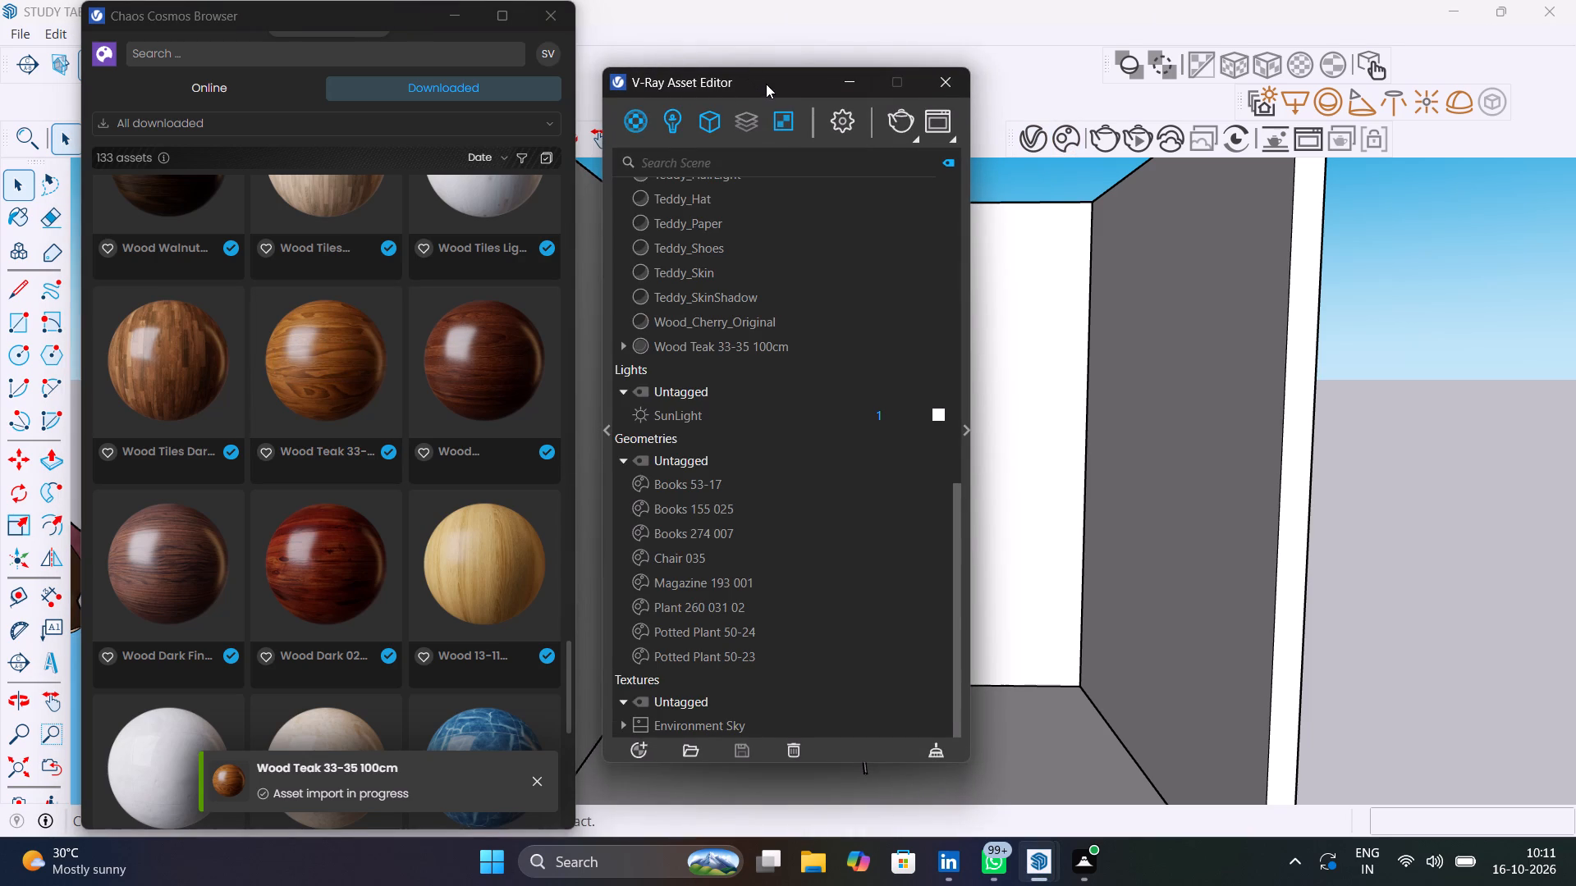
drag(766, 84, 1224, 111)
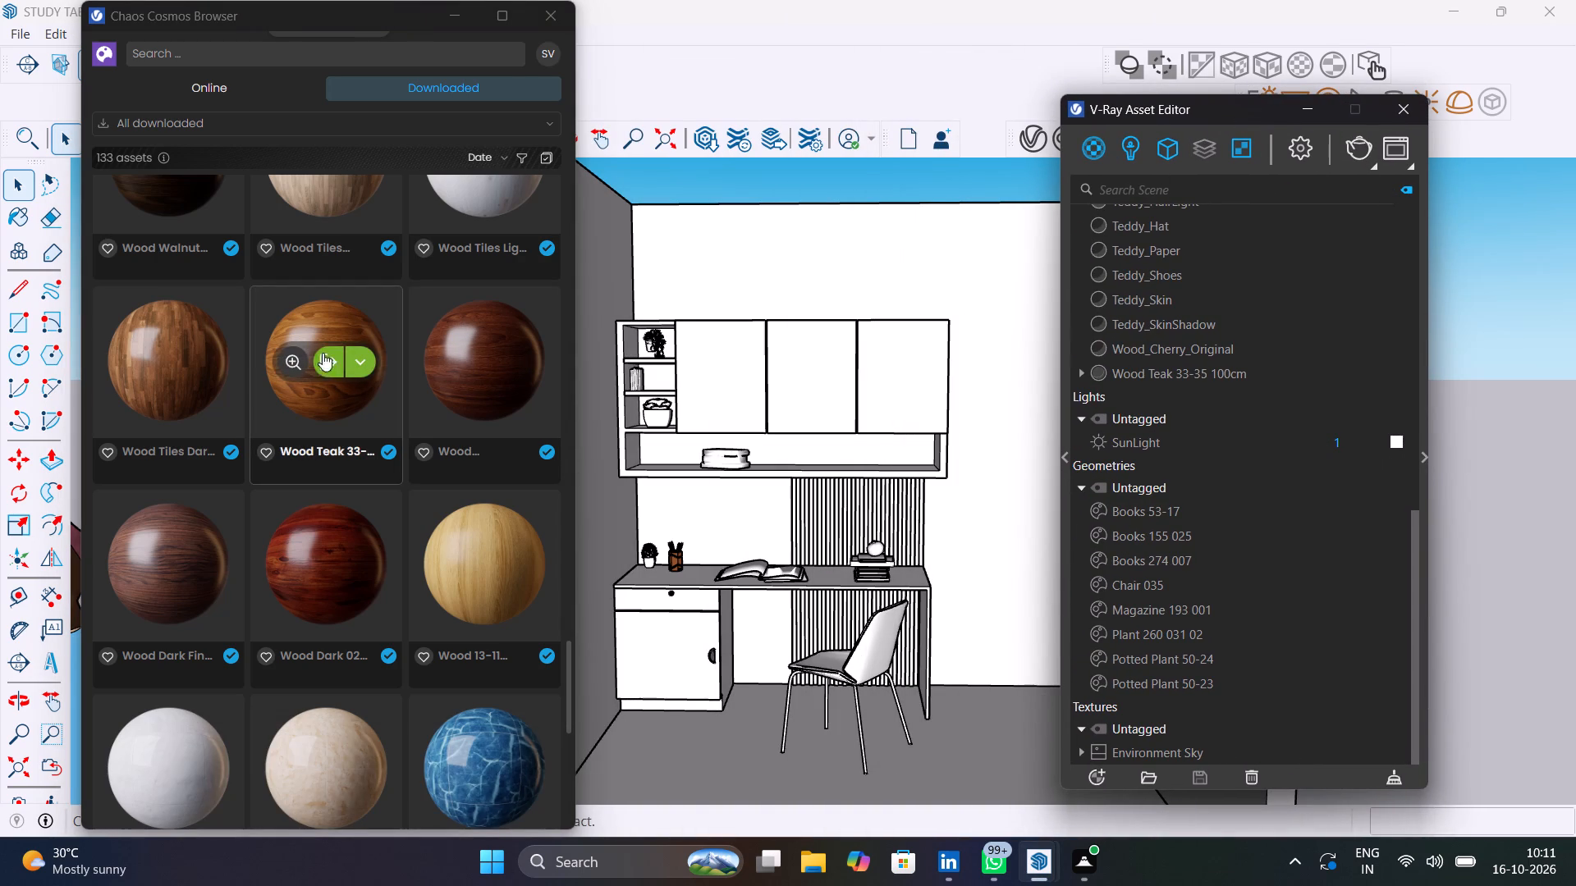
Import Wood Teak 33-35 100cm a second time and delete the earlier copy from the scene materials.
click(326, 365)
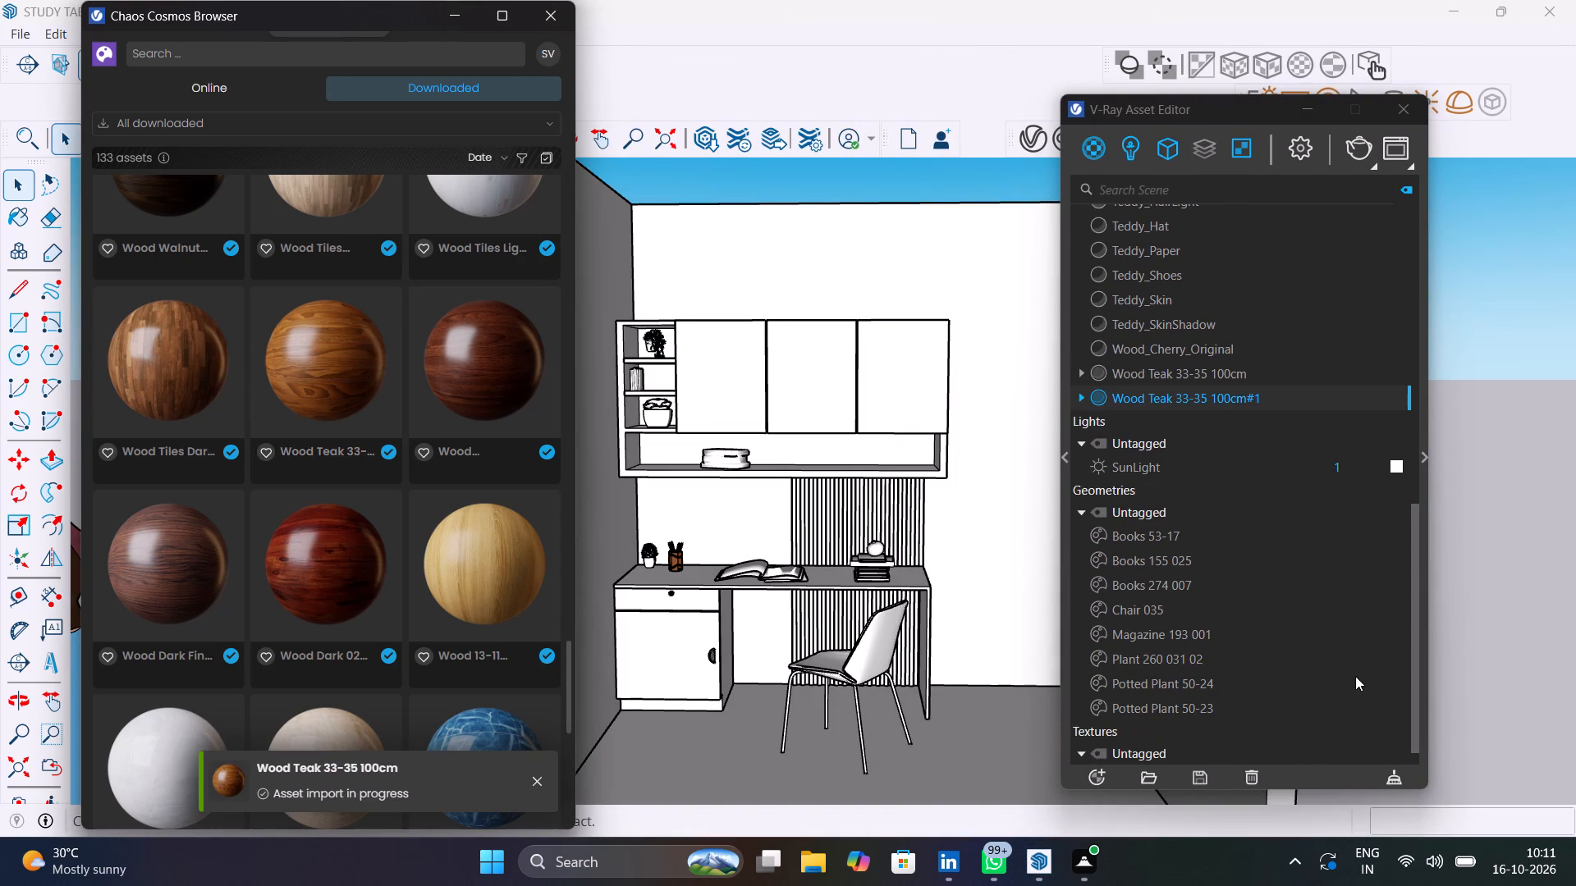
click(1169, 379)
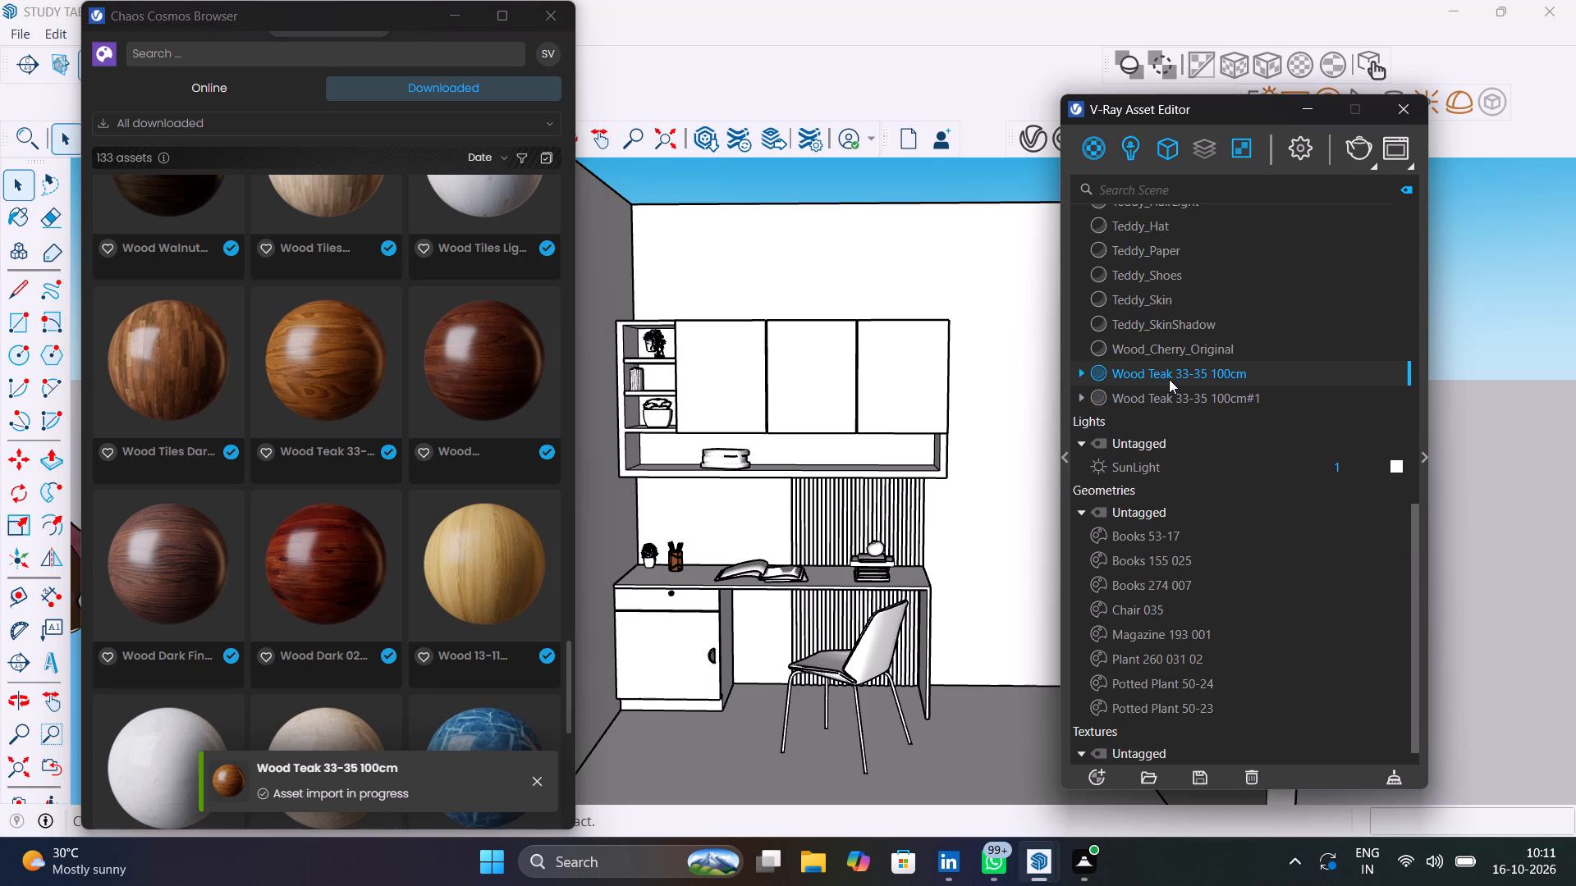
right_click(1169, 379)
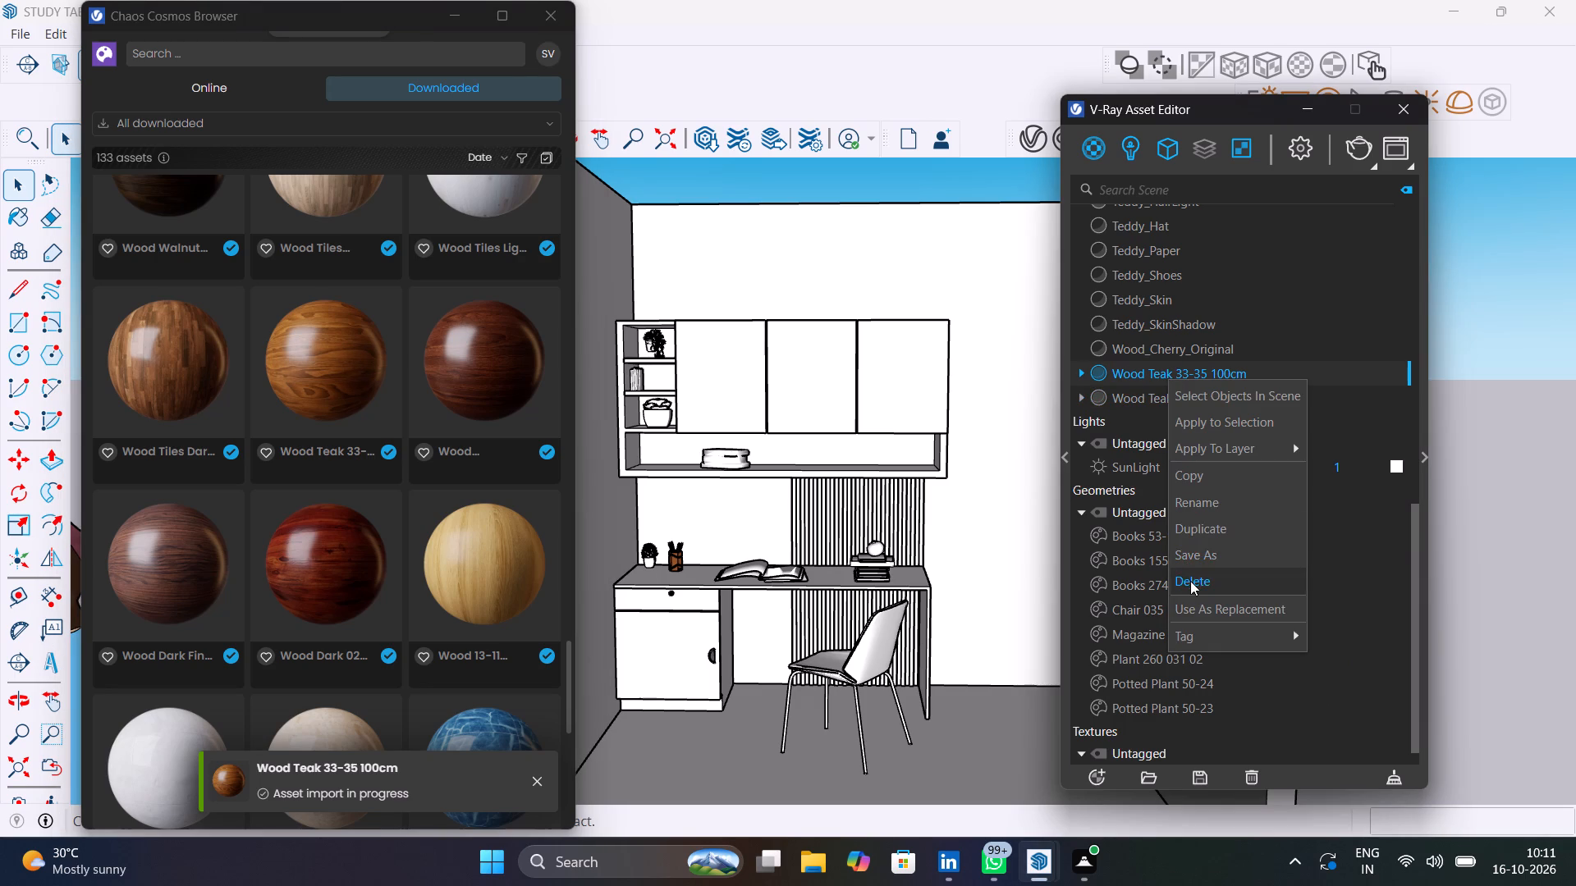
click(1191, 582)
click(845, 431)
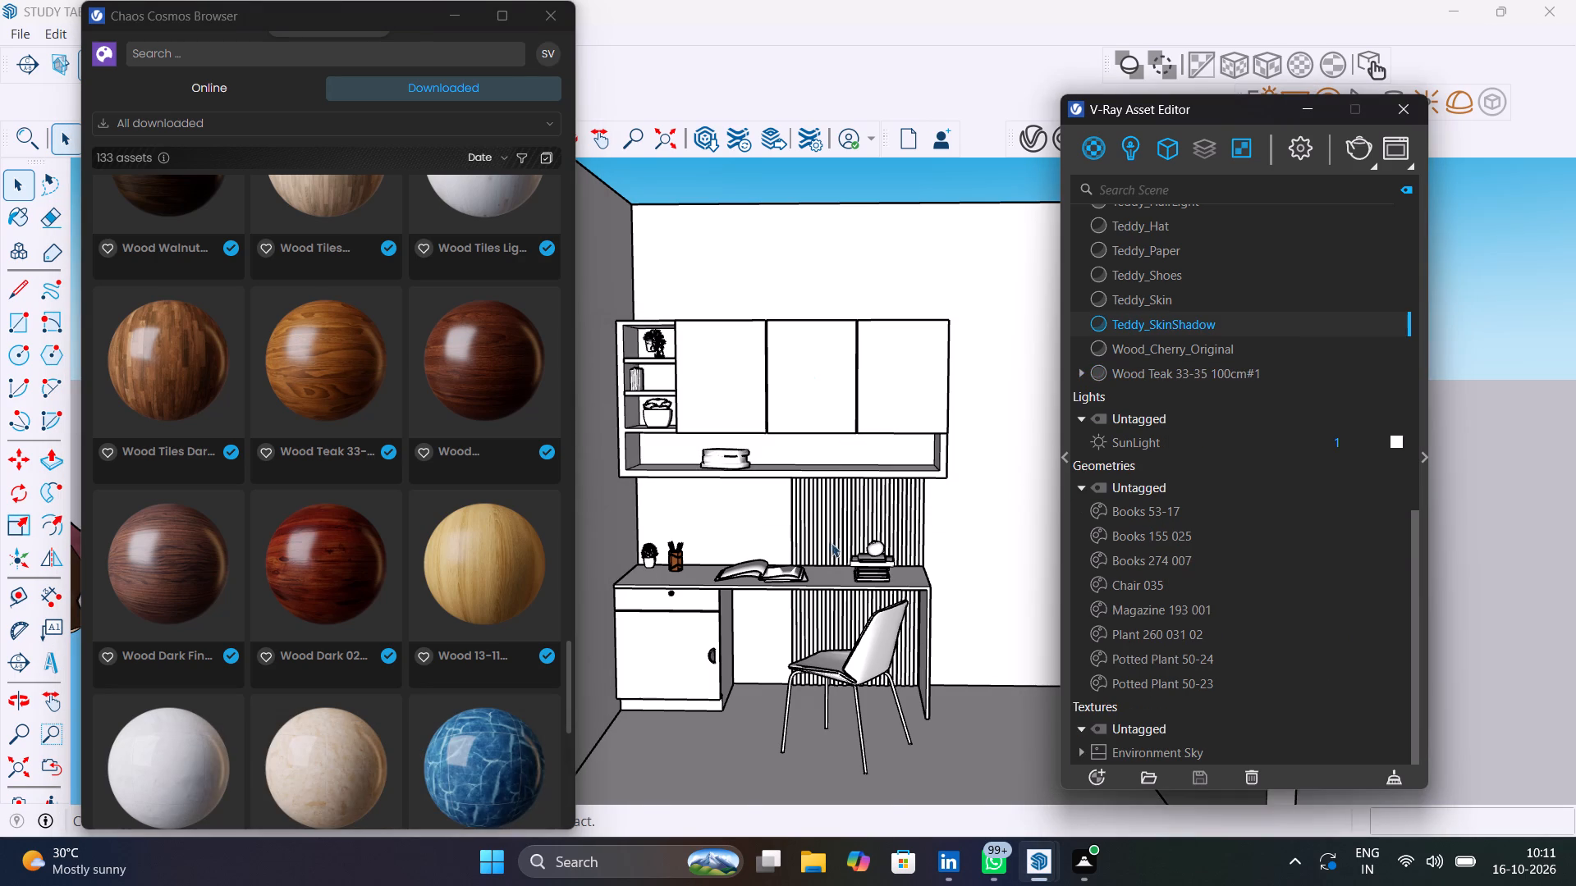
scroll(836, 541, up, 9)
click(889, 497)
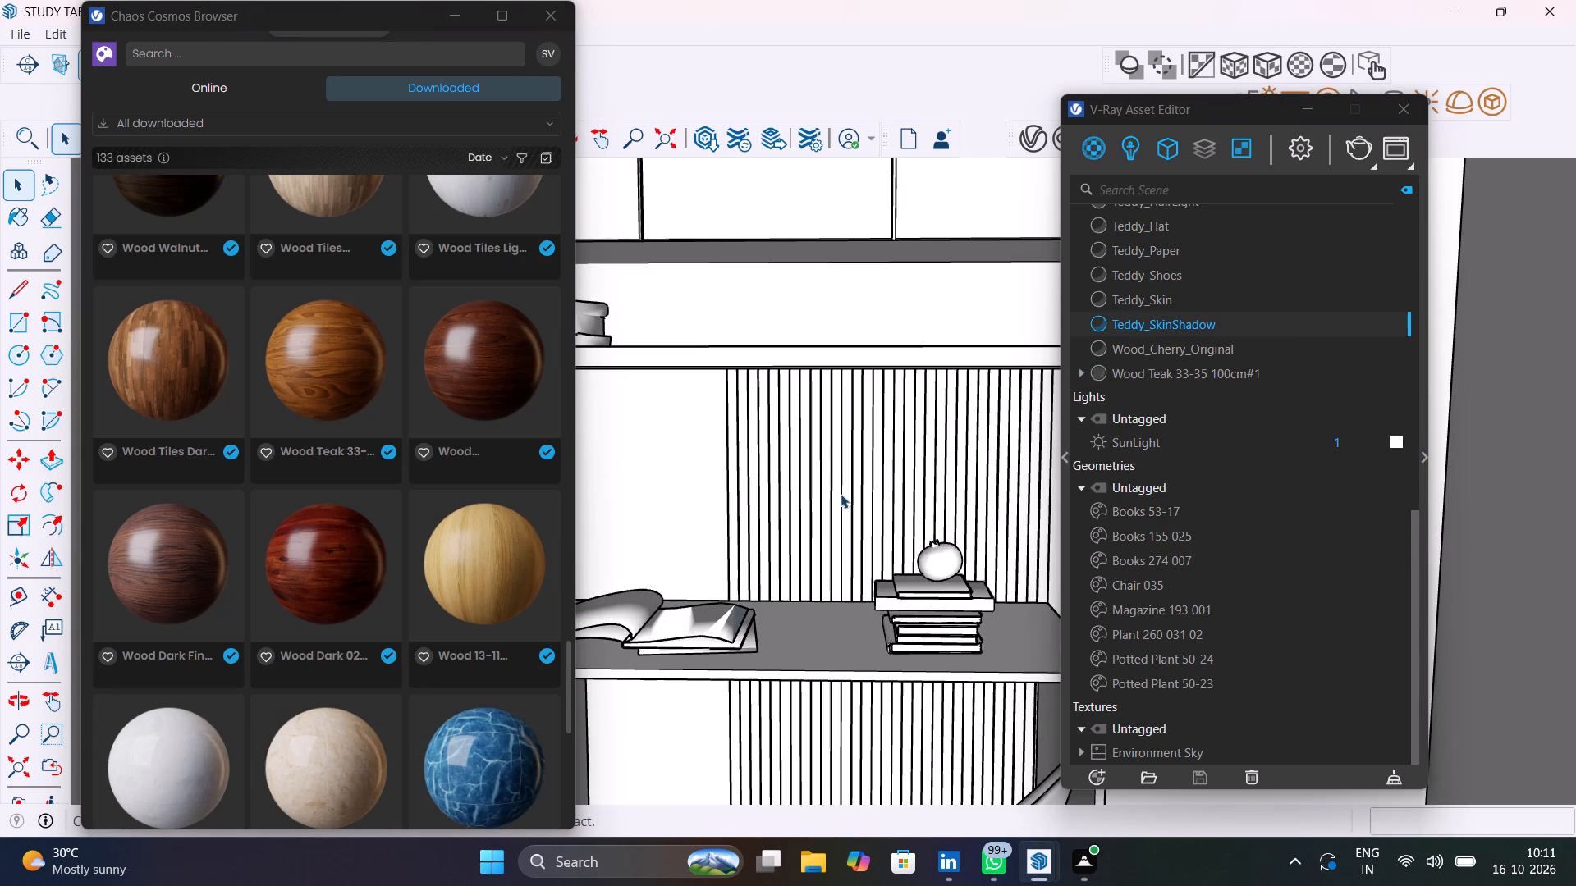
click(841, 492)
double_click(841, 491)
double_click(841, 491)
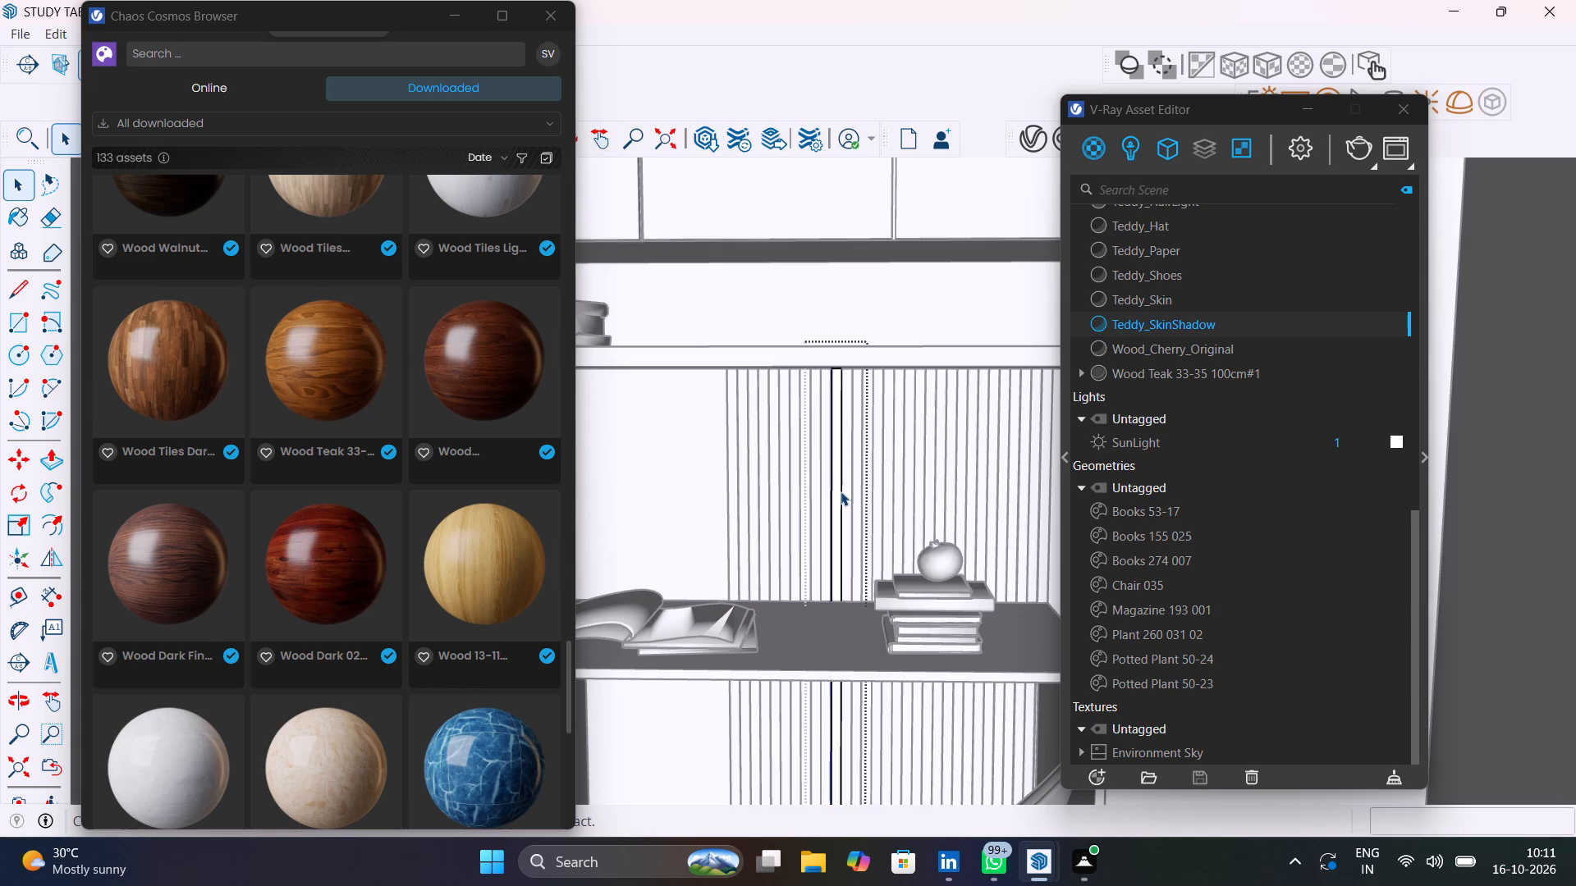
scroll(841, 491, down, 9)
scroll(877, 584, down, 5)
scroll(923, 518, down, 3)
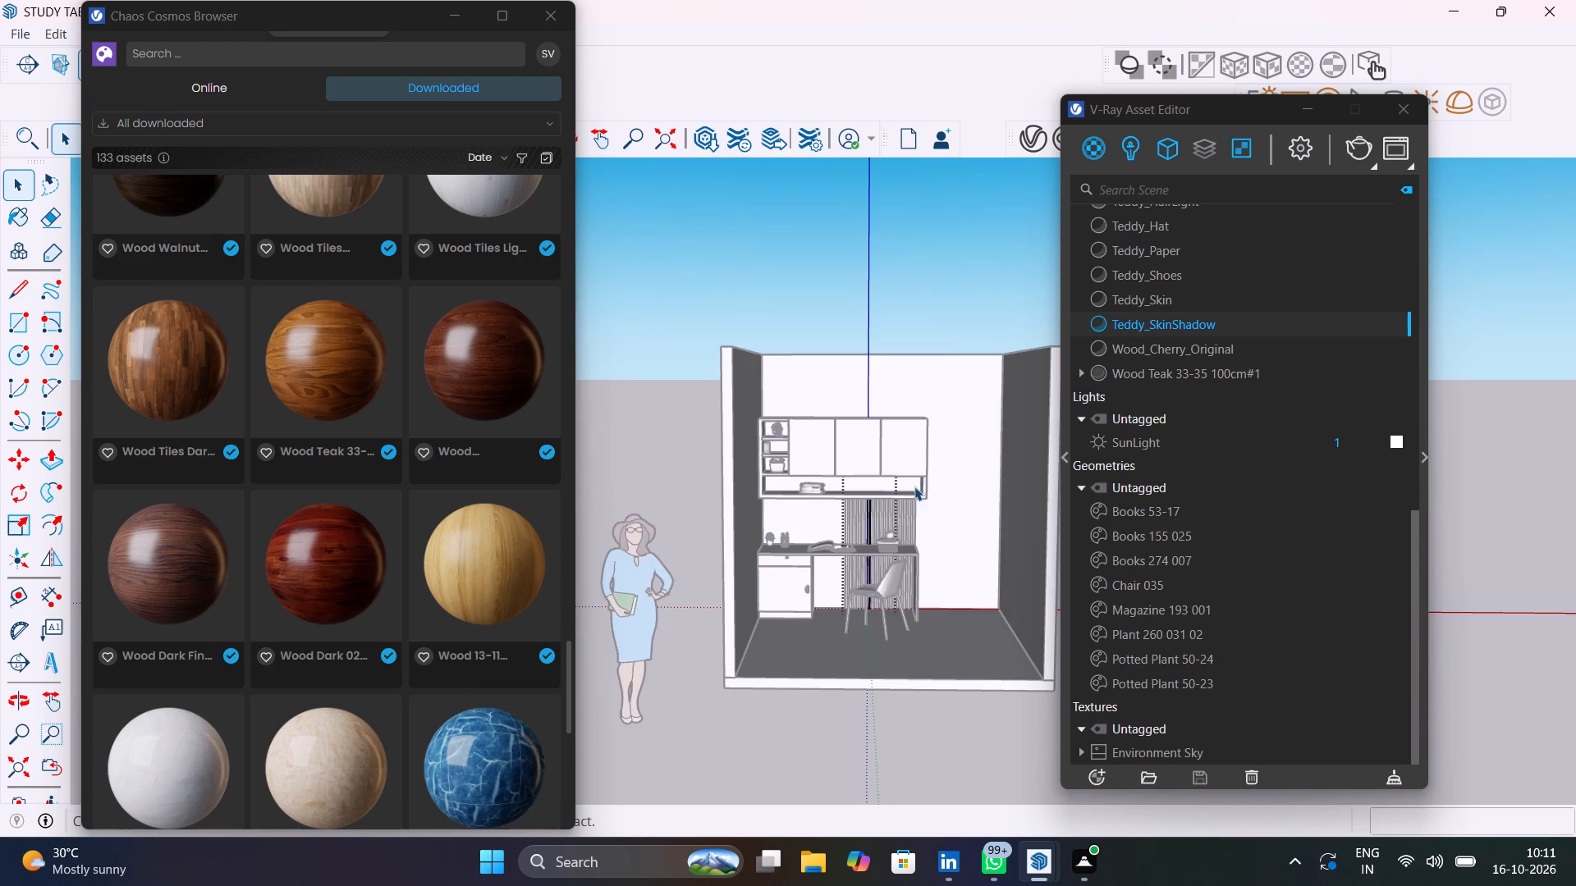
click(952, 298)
Select the vertical slats behind the desk together with the back wall and apply the Wood Teak 33-35 100cm#1 material.
scroll(891, 521, up, 5)
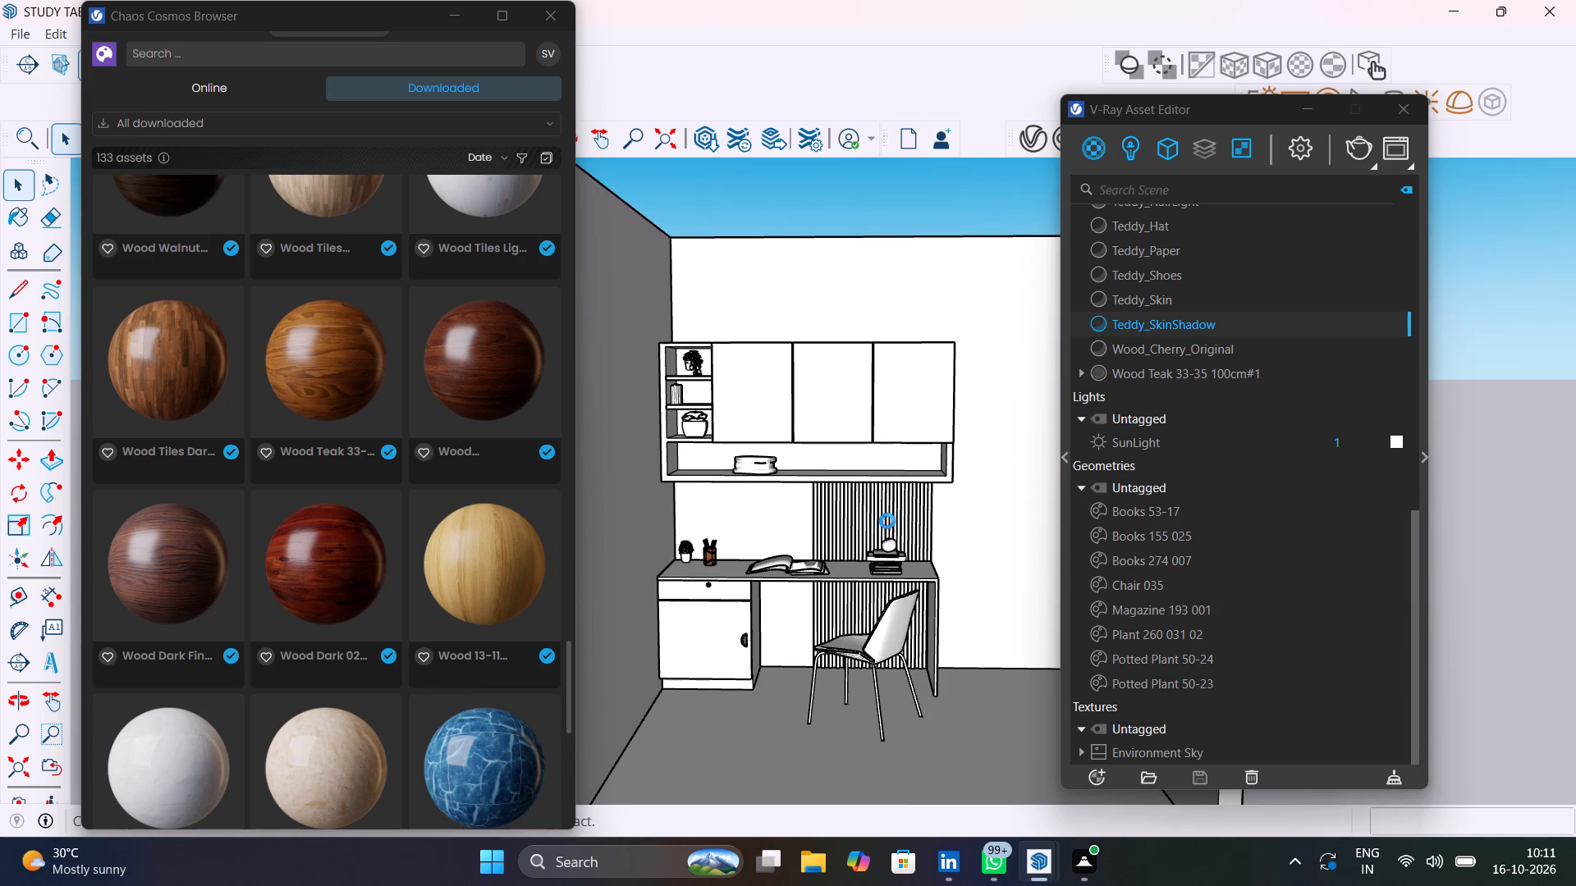
scroll(887, 521, up, 8)
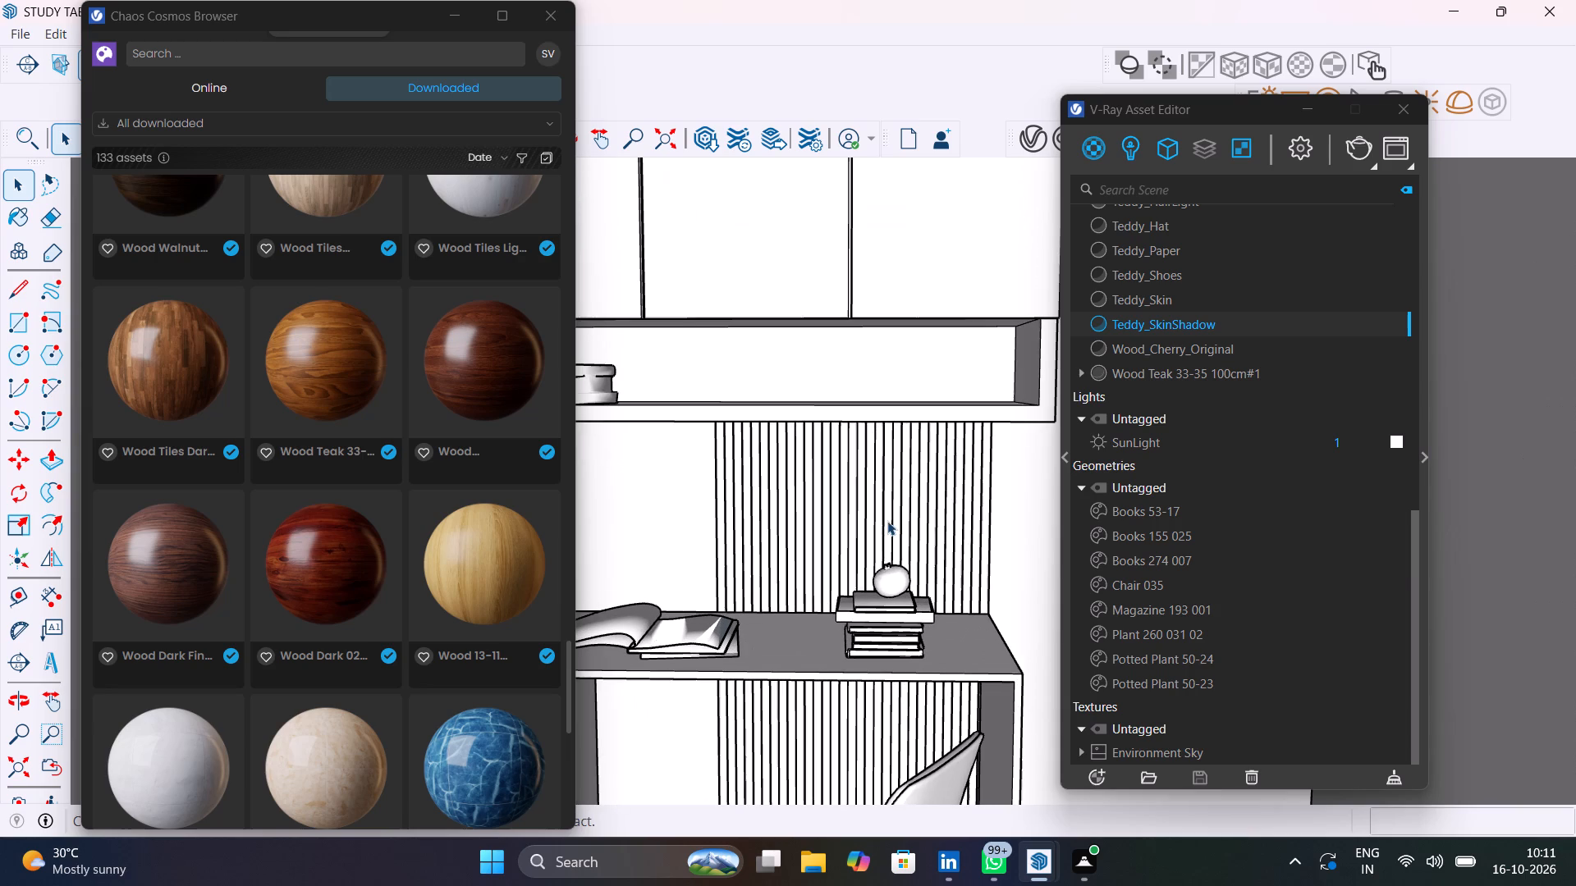
drag(996, 548, 703, 475)
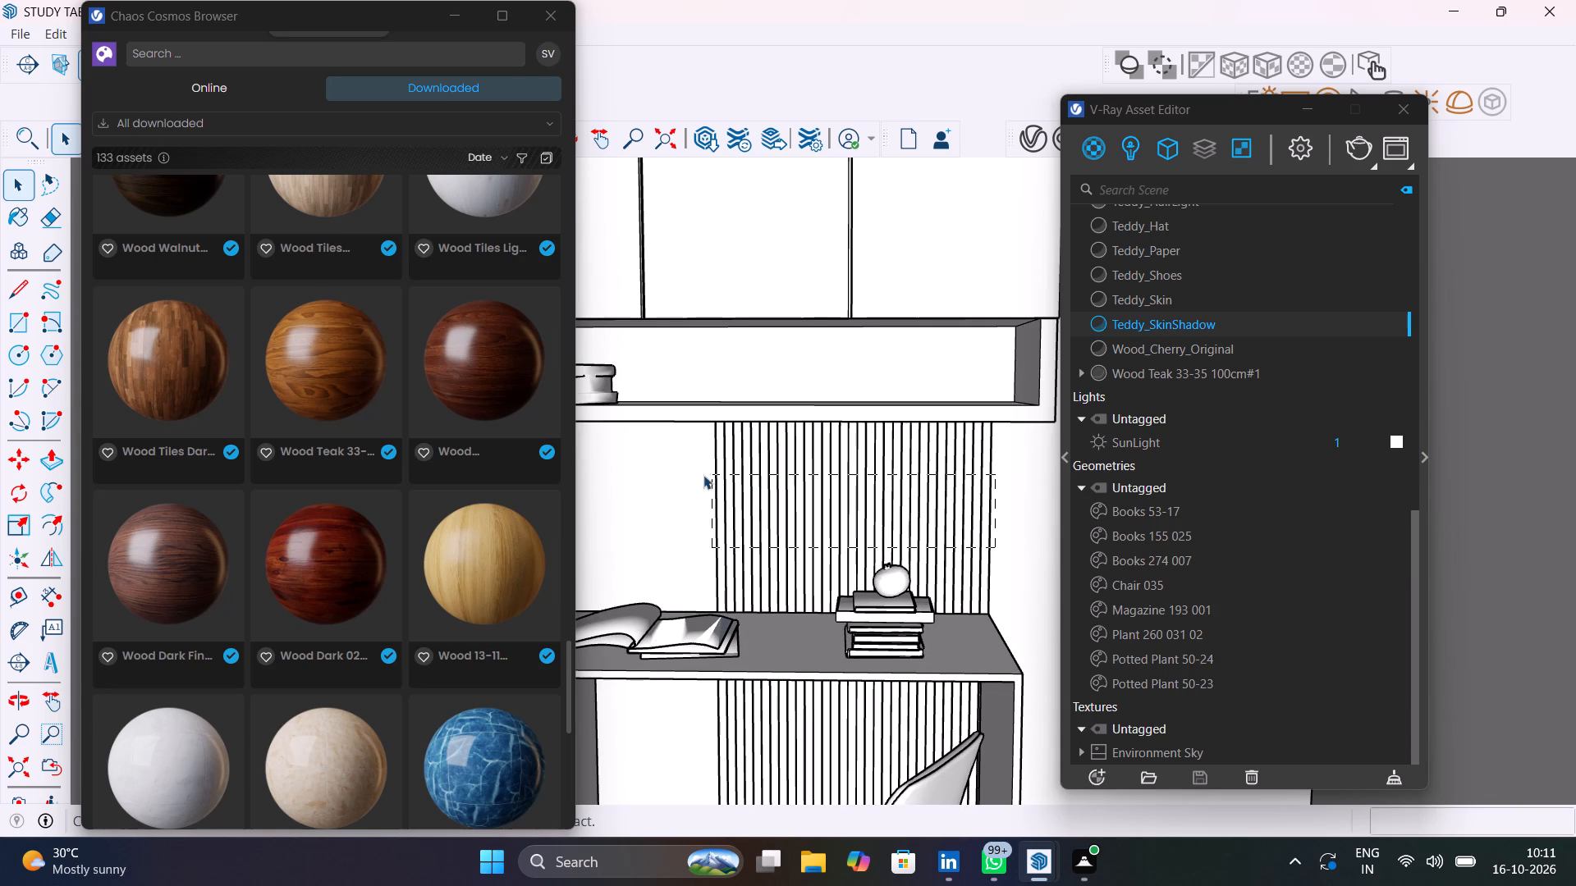
drag(703, 475, 697, 475)
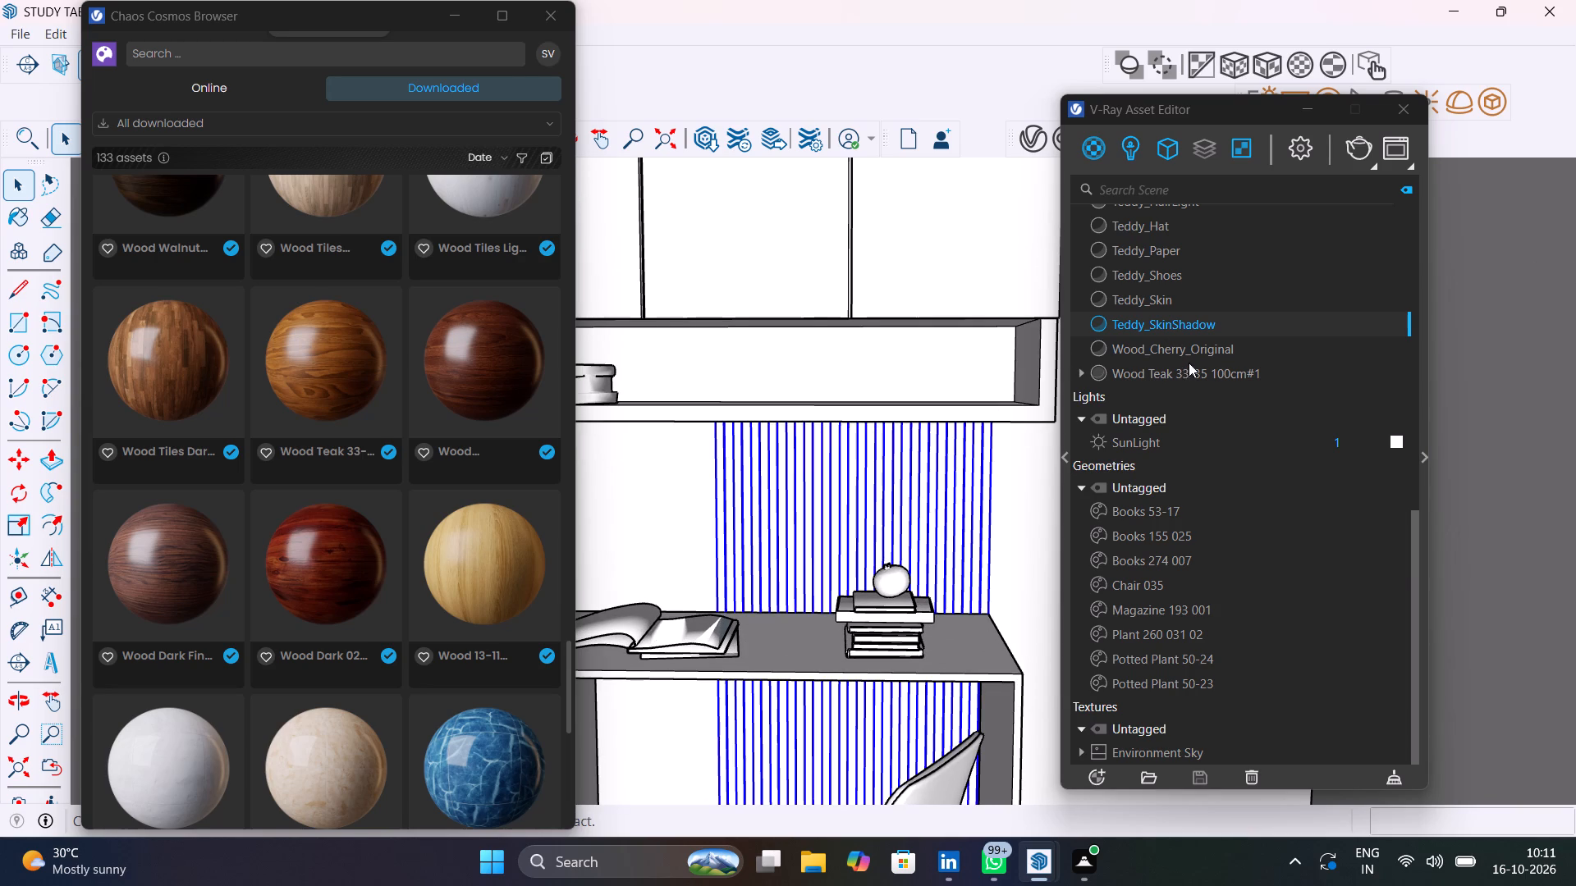
click(1190, 370)
right_click(1190, 370)
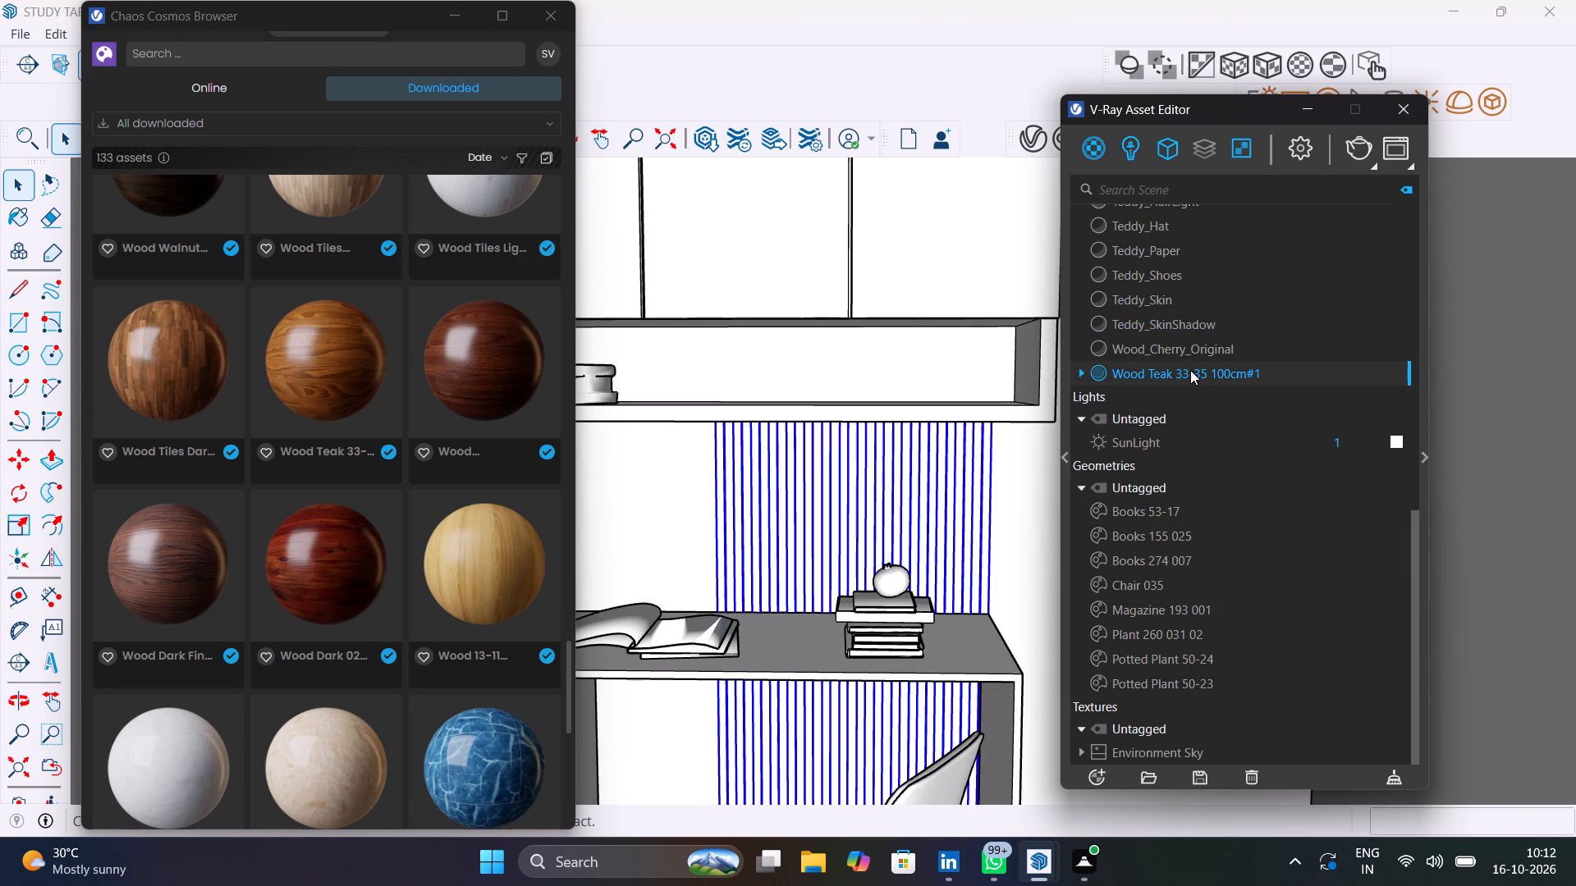
click(1230, 419)
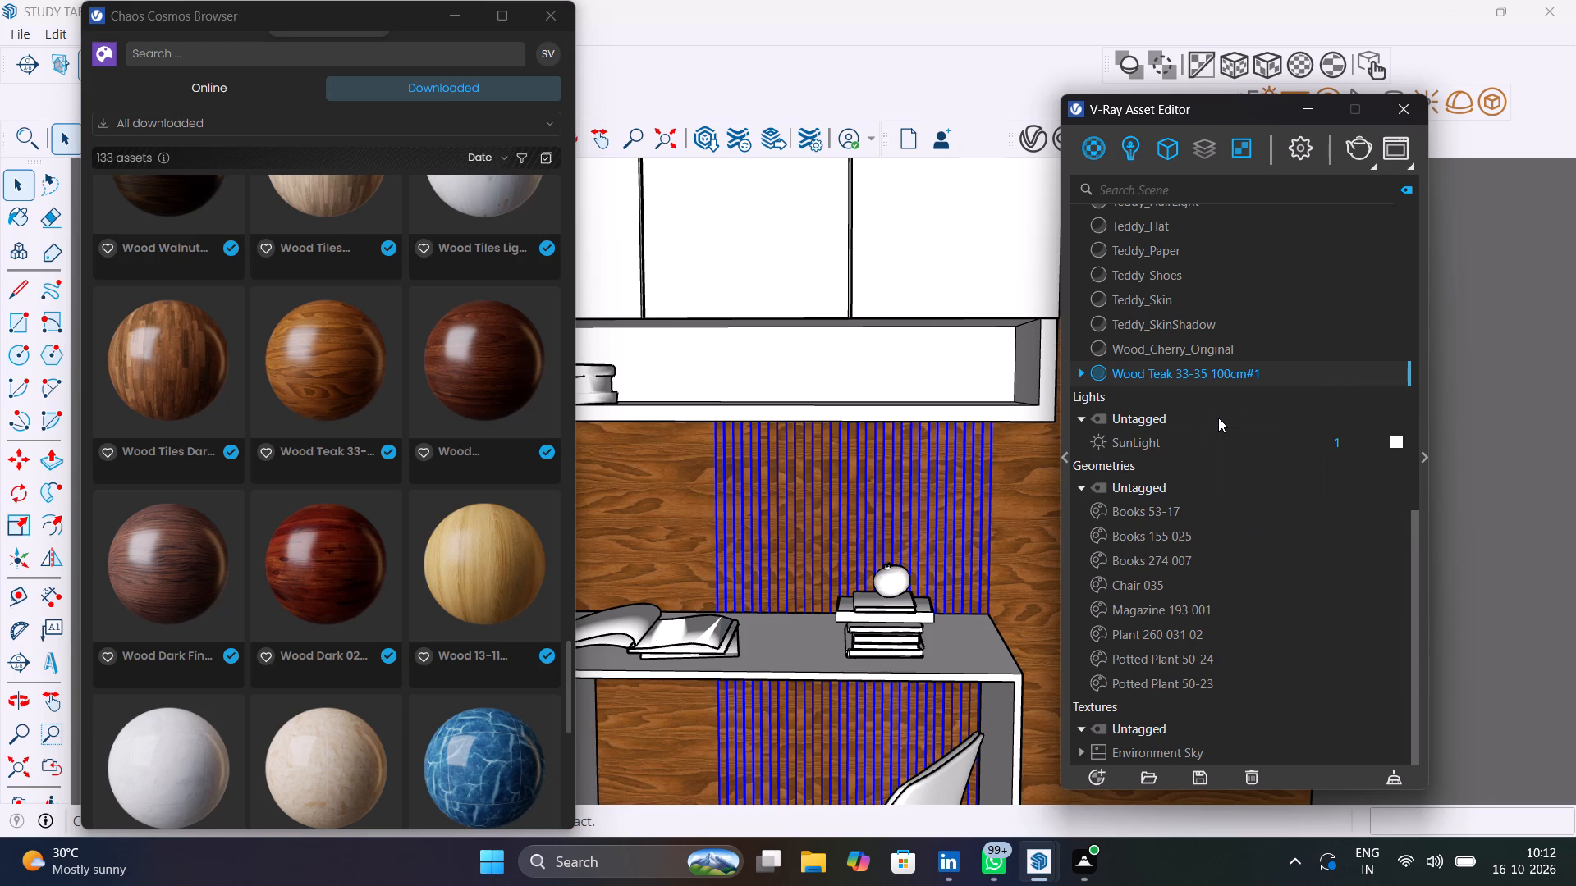
scroll(991, 572, down, 6)
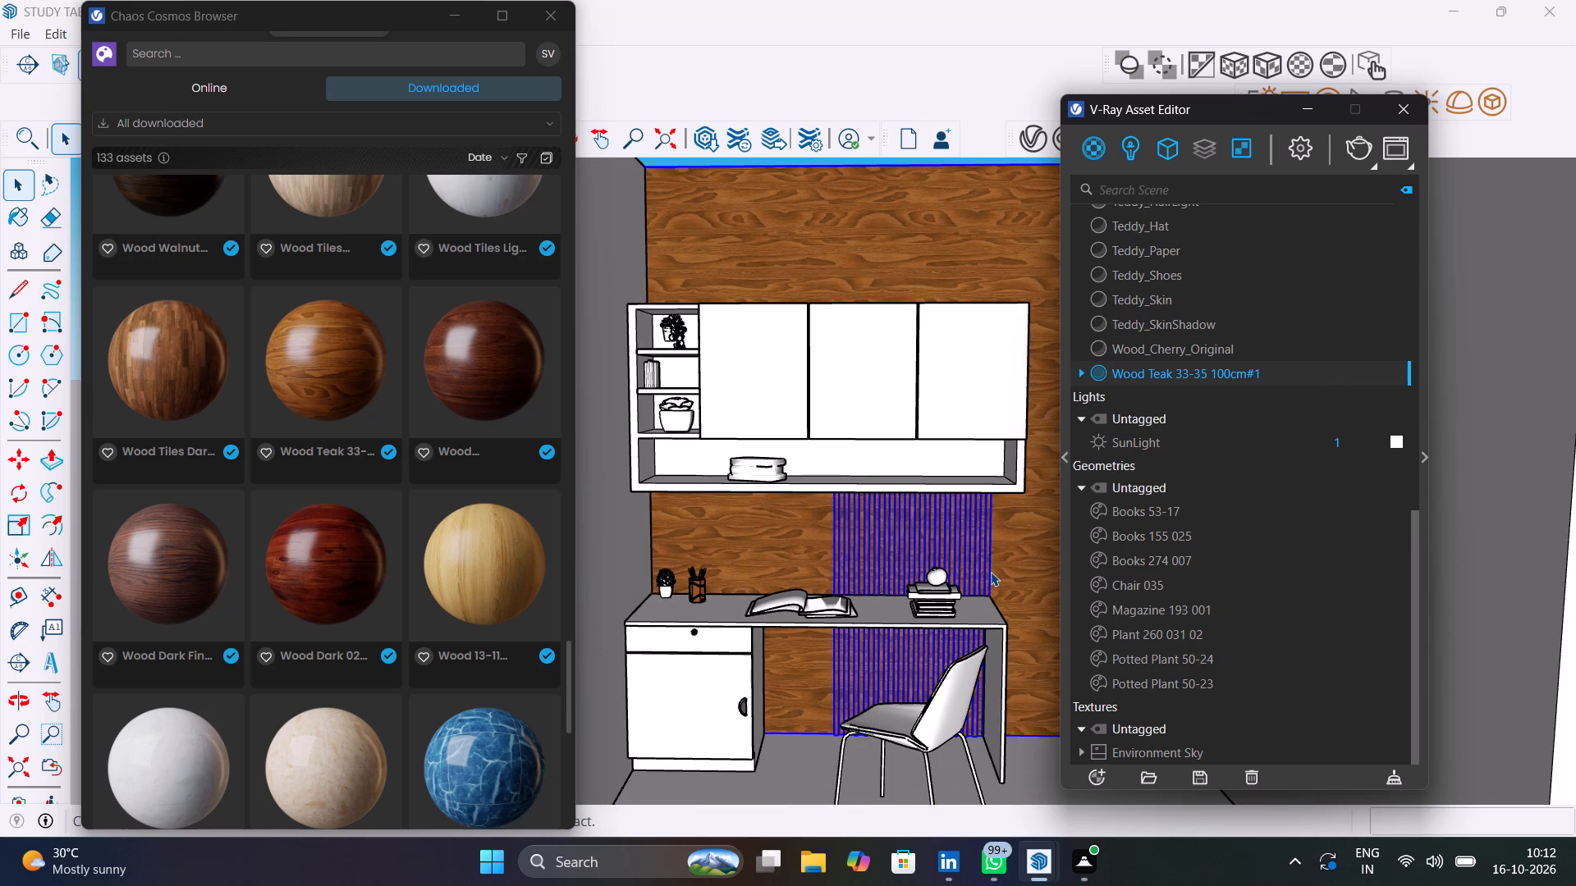
middle_drag(1110, 633, 1184, 684)
scroll(954, 612, down, 2)
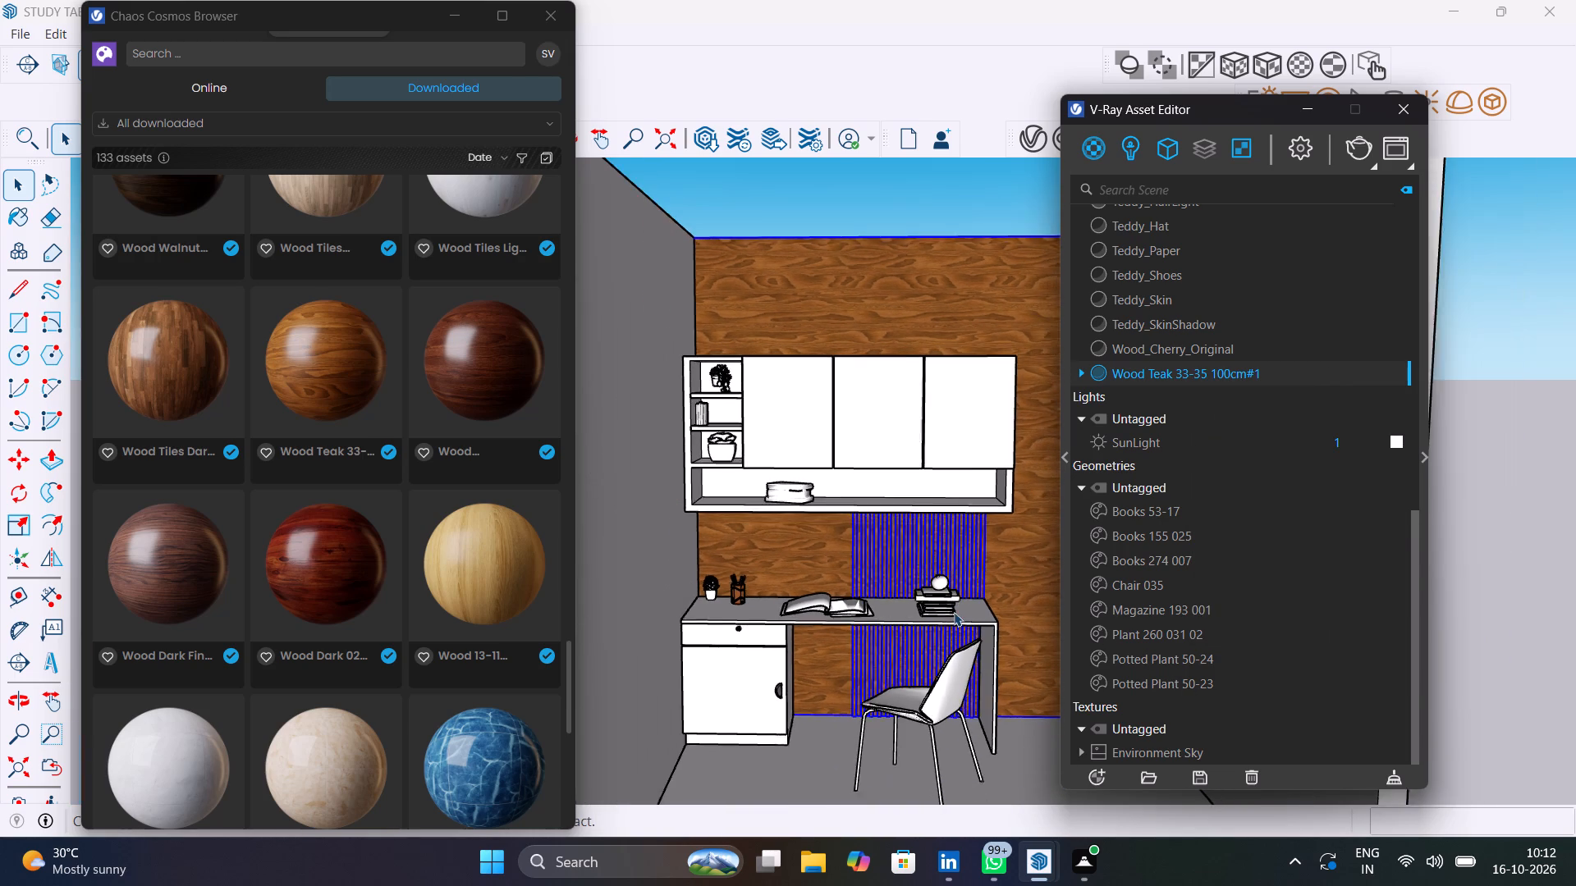
Undo the teak material application on the slats and back wall.
scroll(954, 612, down, 6)
click(934, 322)
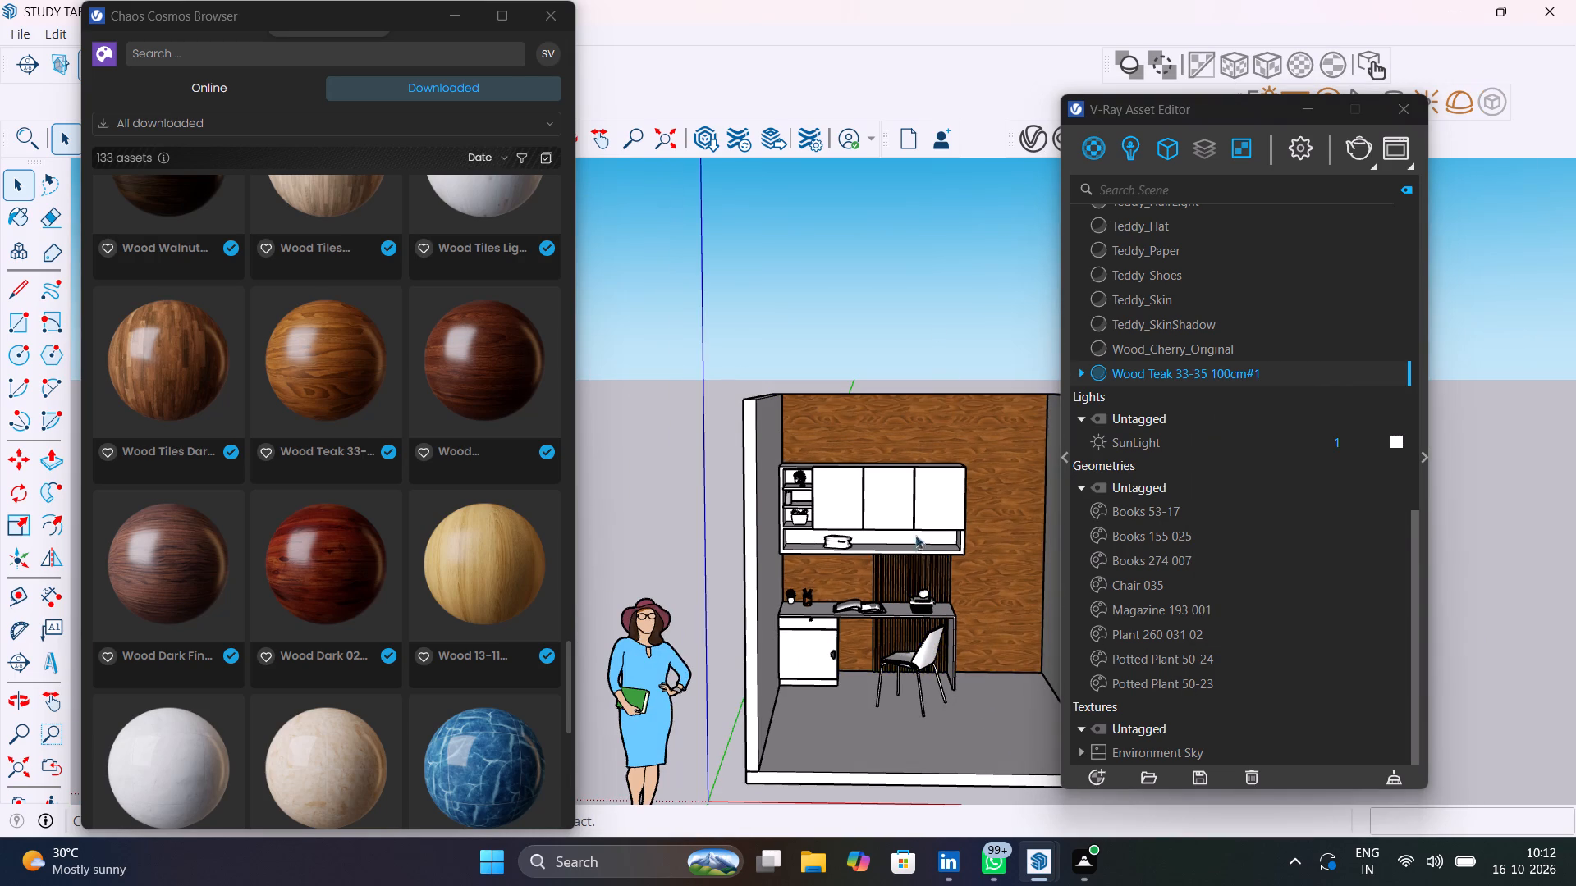
key(ctrl+z)
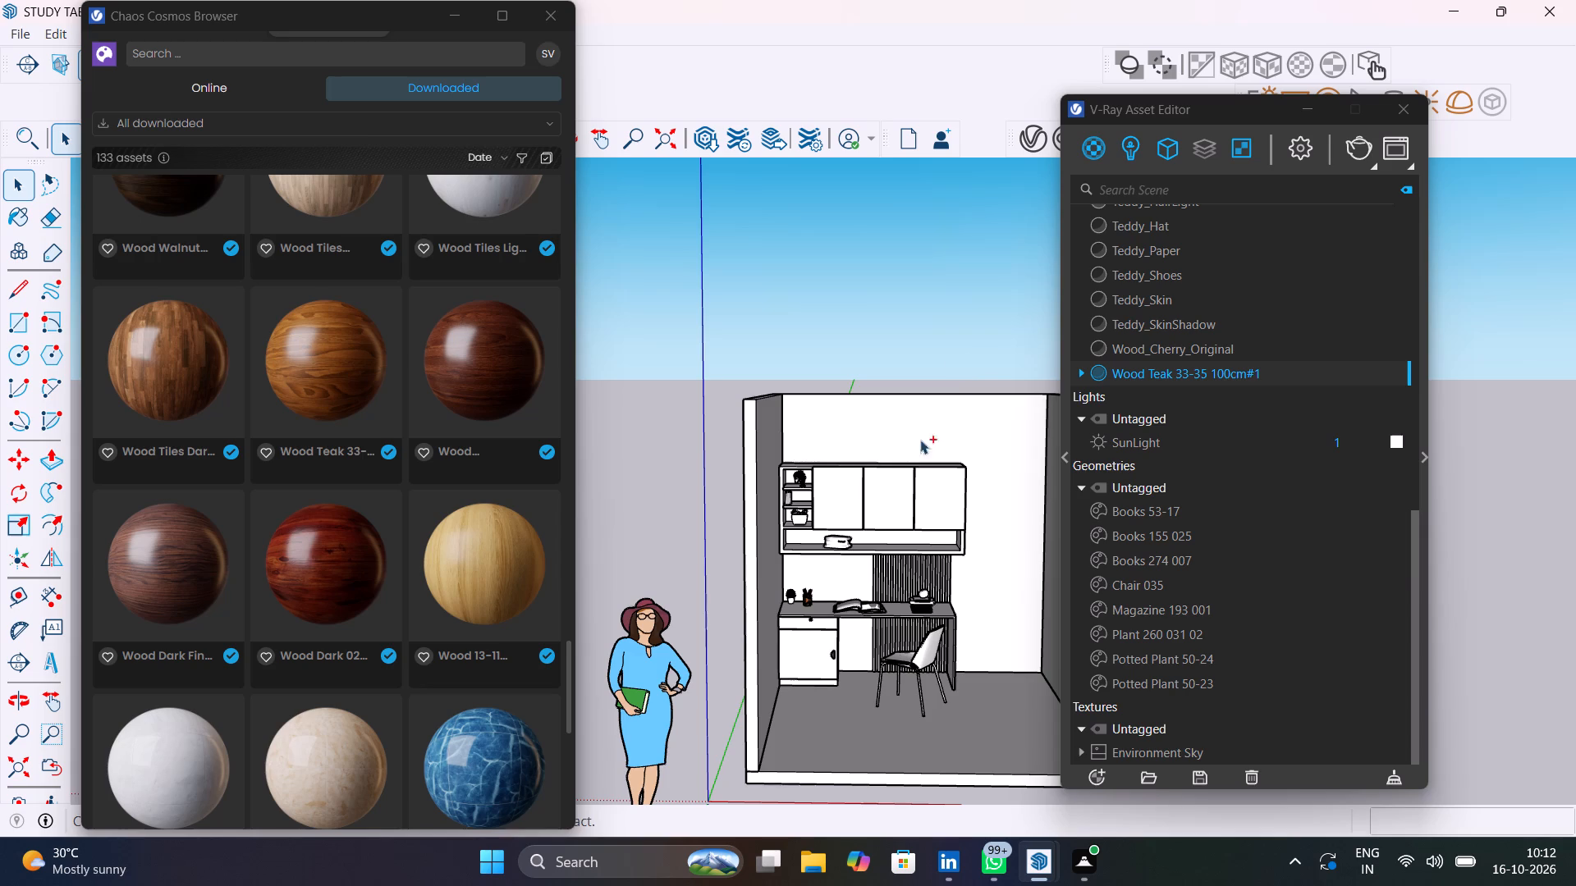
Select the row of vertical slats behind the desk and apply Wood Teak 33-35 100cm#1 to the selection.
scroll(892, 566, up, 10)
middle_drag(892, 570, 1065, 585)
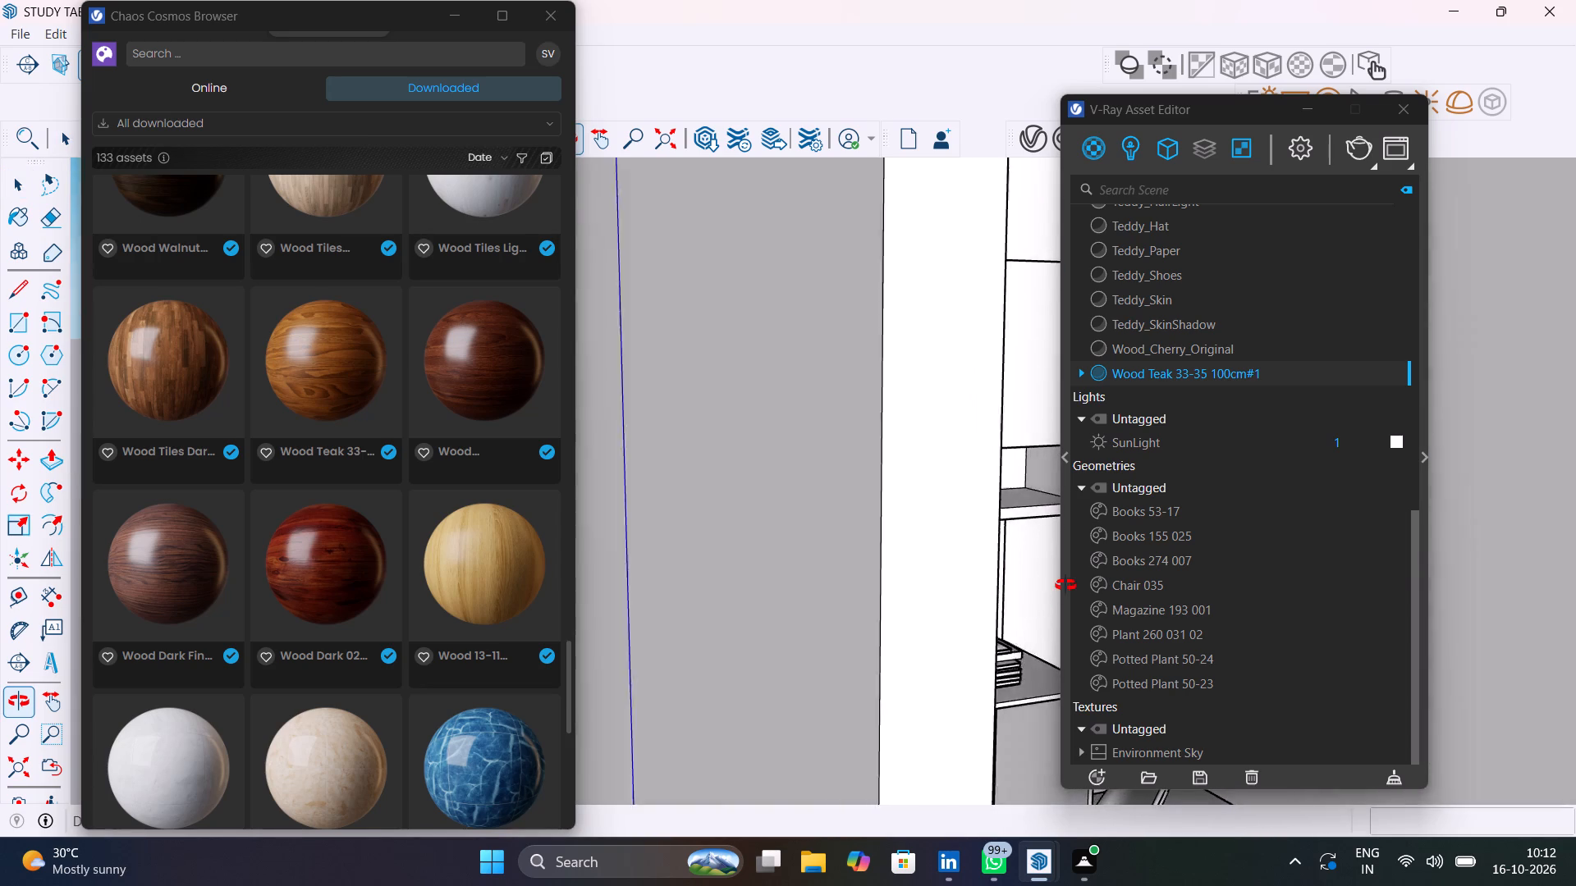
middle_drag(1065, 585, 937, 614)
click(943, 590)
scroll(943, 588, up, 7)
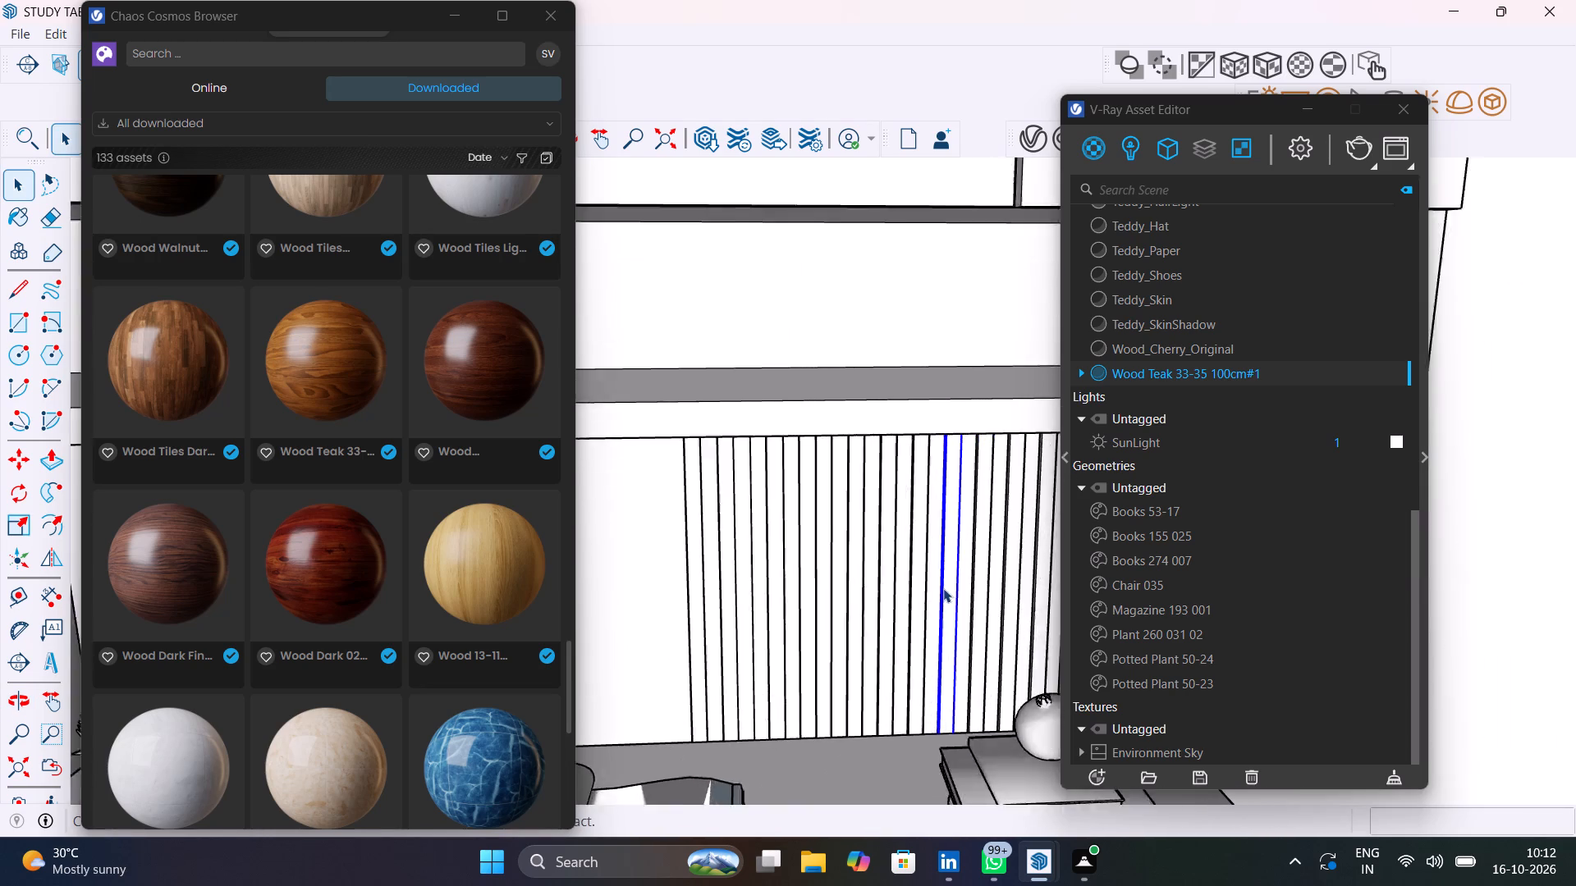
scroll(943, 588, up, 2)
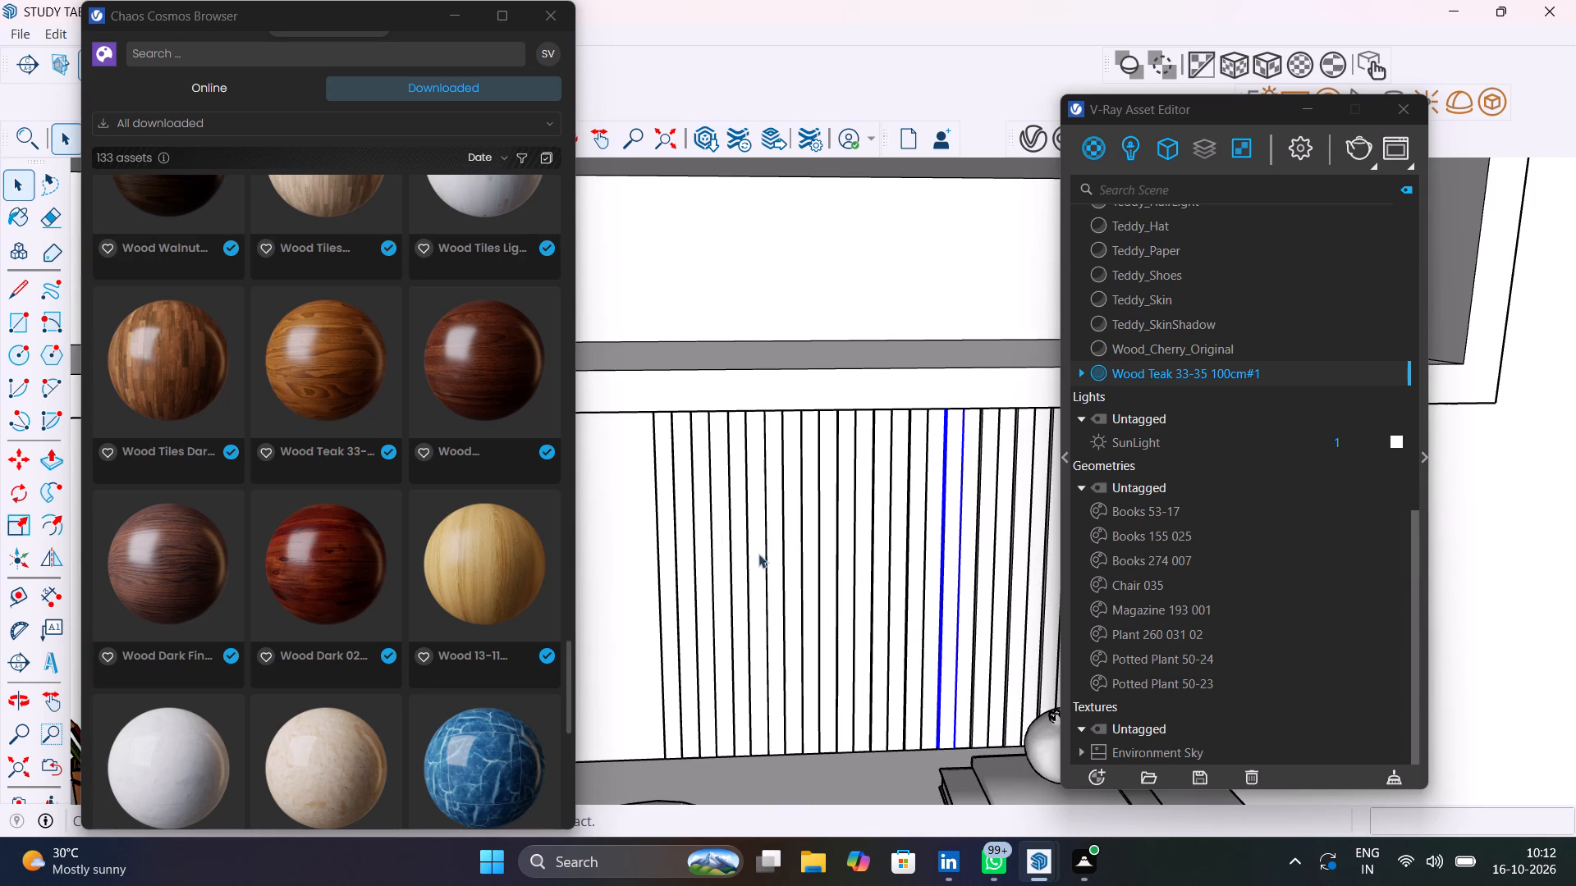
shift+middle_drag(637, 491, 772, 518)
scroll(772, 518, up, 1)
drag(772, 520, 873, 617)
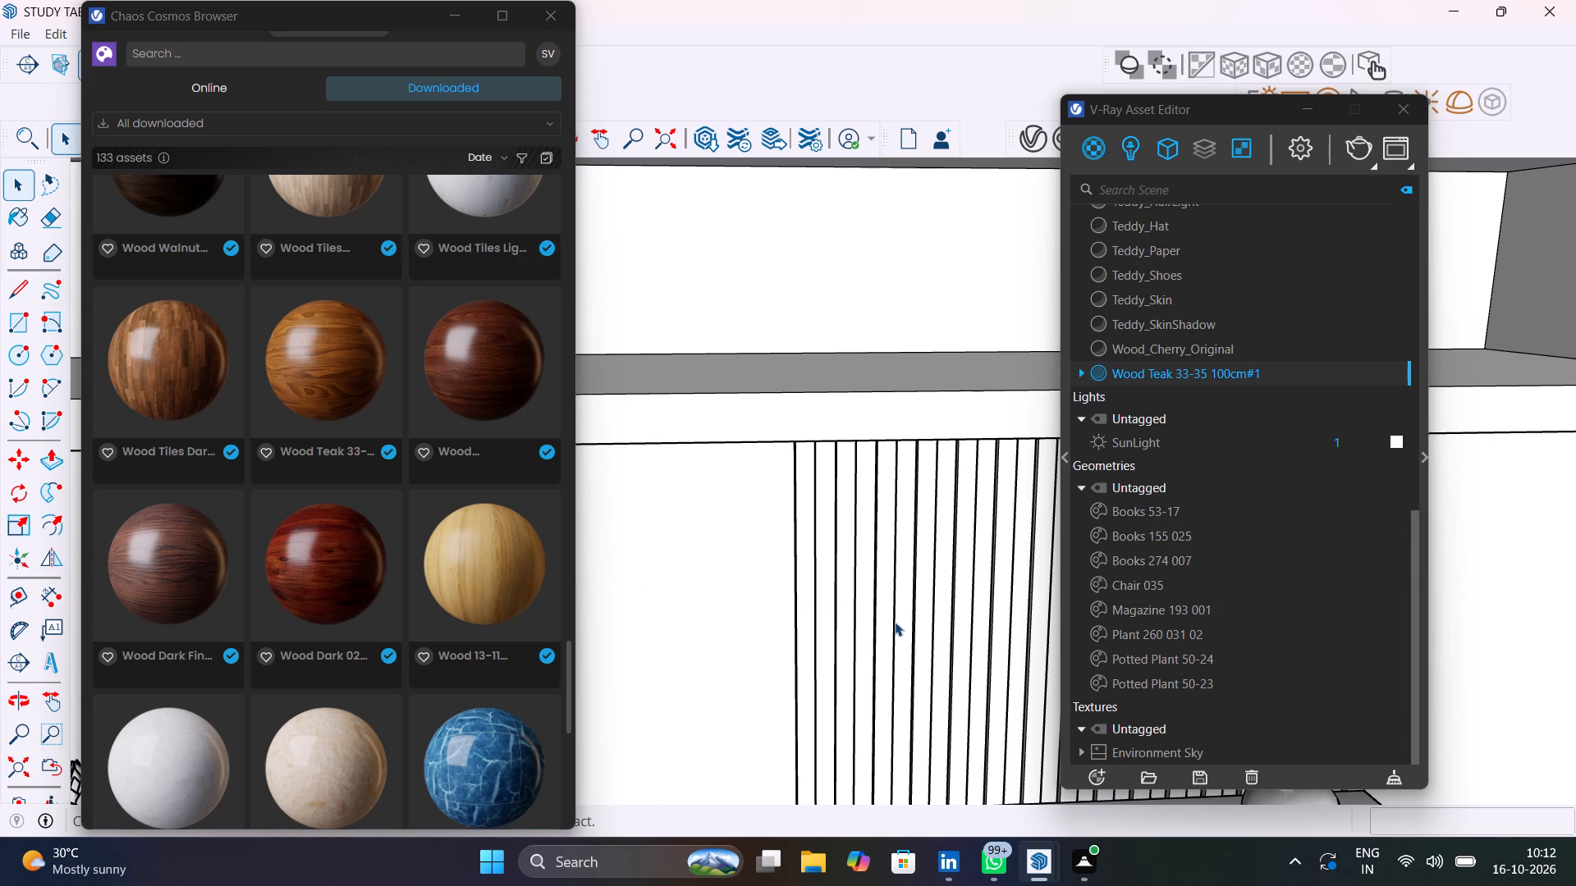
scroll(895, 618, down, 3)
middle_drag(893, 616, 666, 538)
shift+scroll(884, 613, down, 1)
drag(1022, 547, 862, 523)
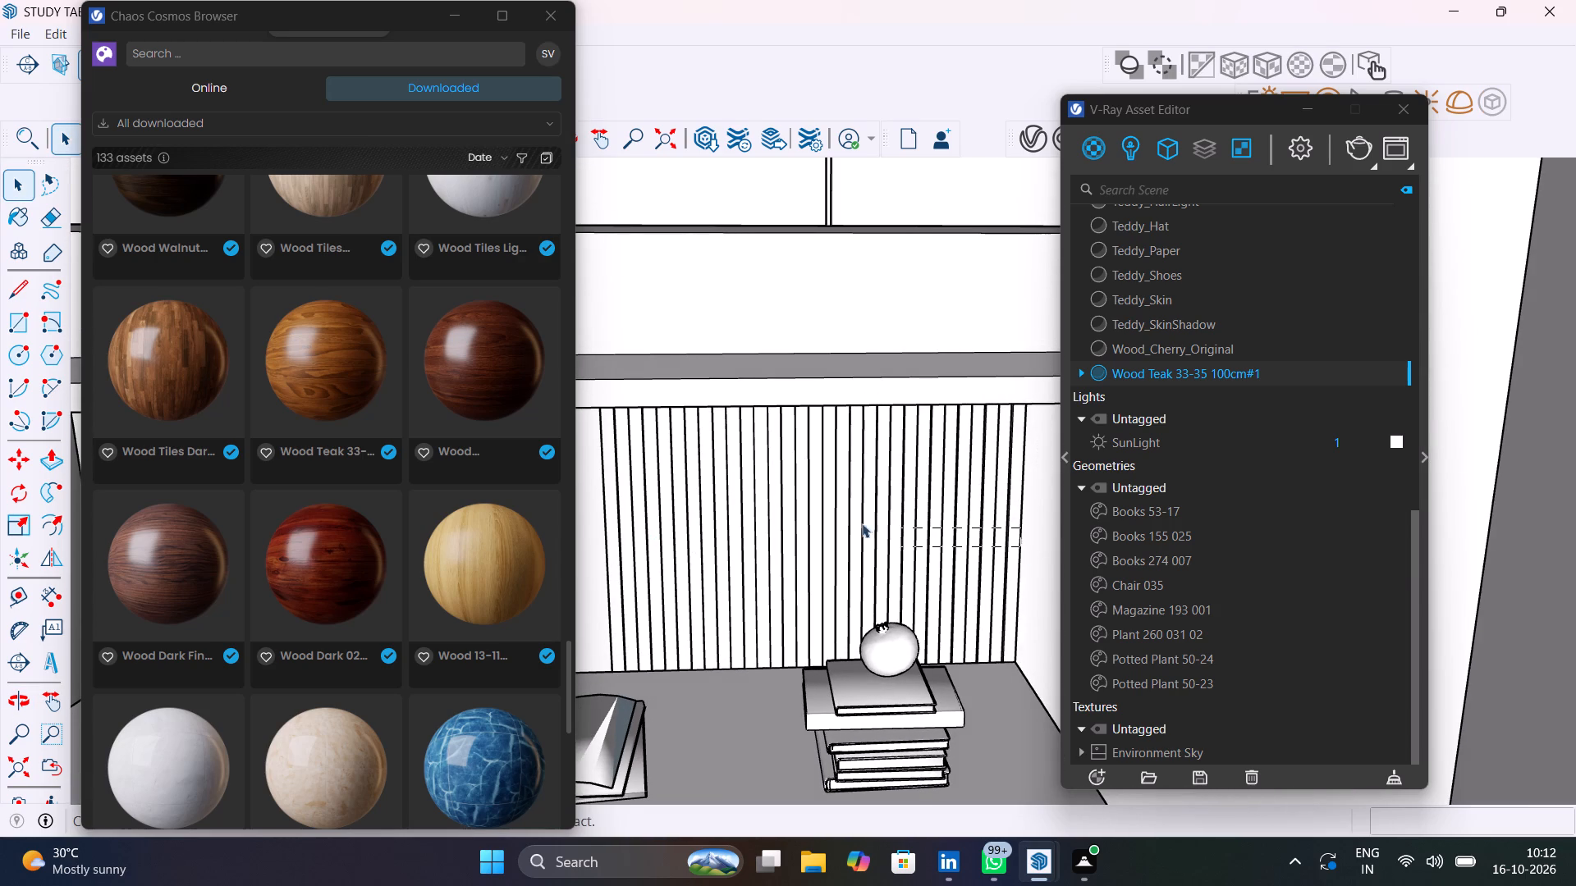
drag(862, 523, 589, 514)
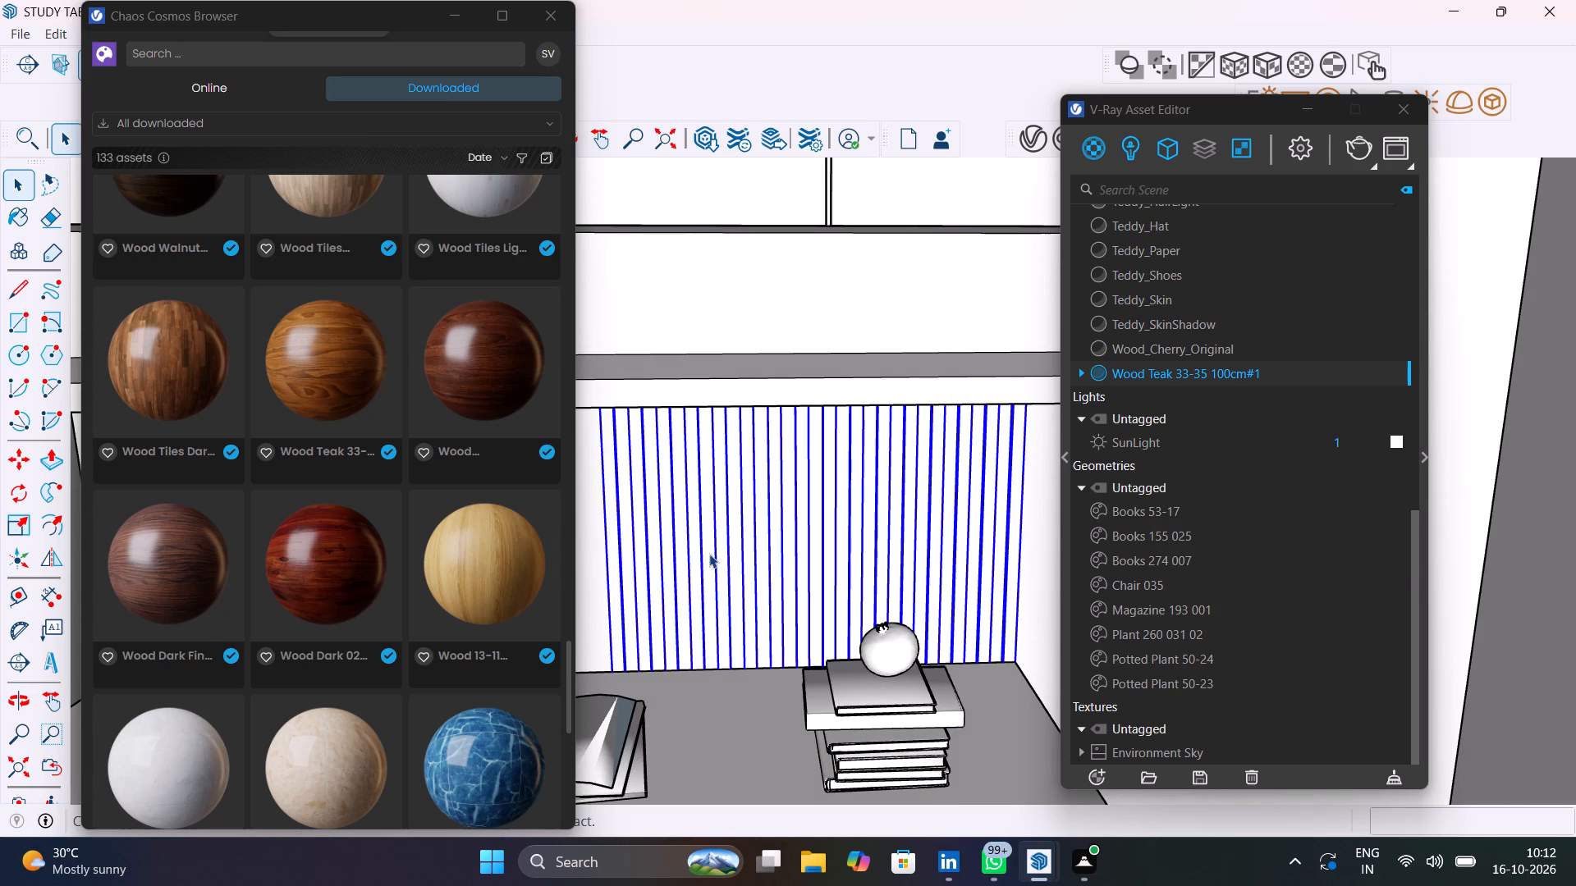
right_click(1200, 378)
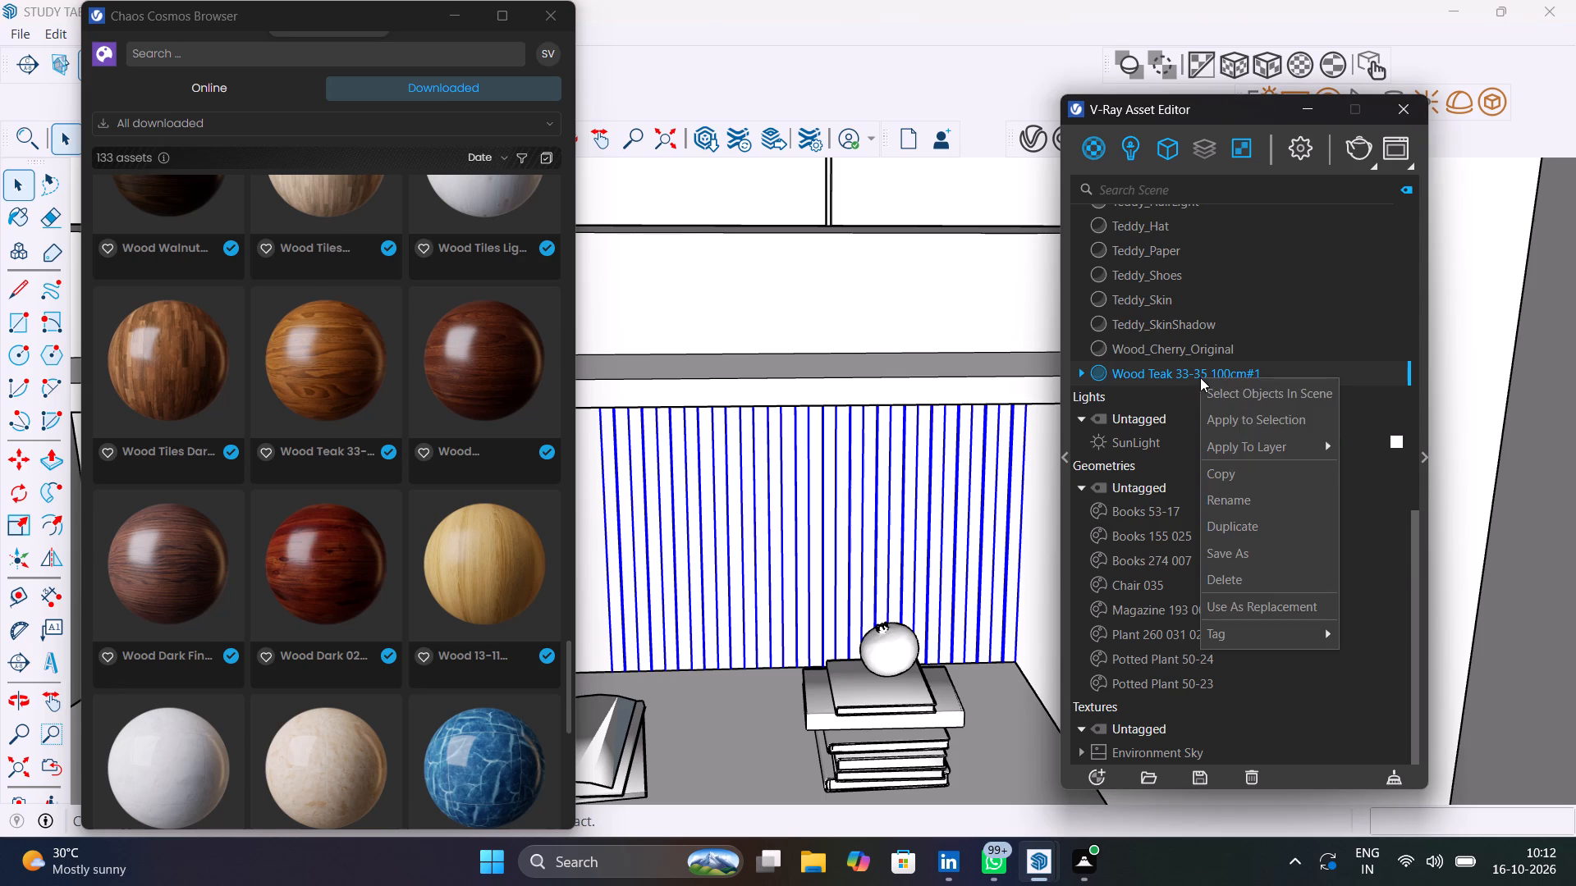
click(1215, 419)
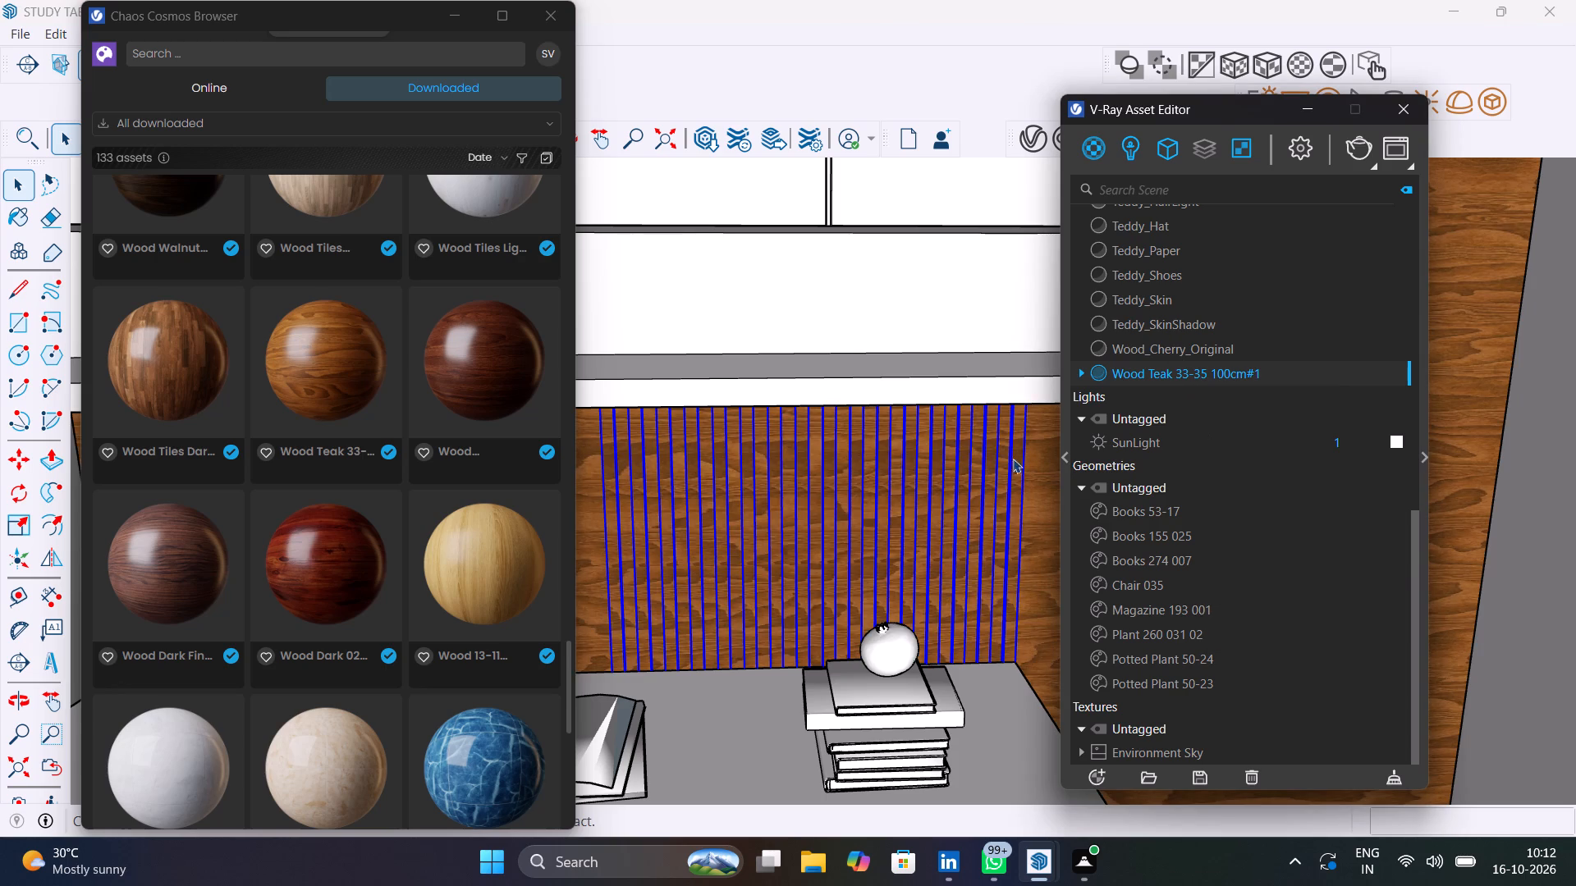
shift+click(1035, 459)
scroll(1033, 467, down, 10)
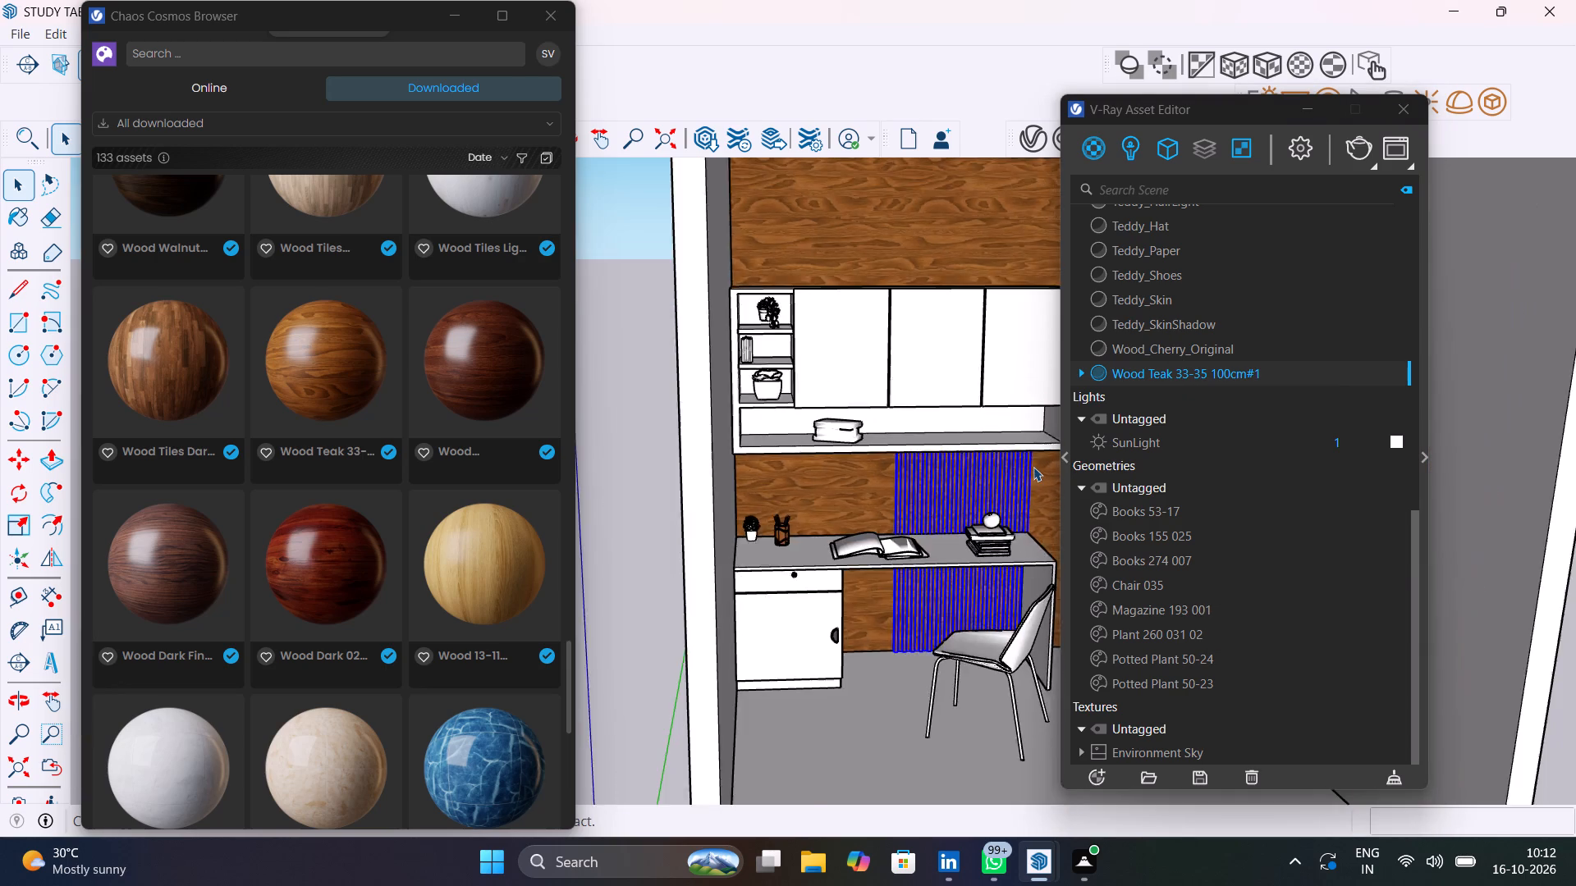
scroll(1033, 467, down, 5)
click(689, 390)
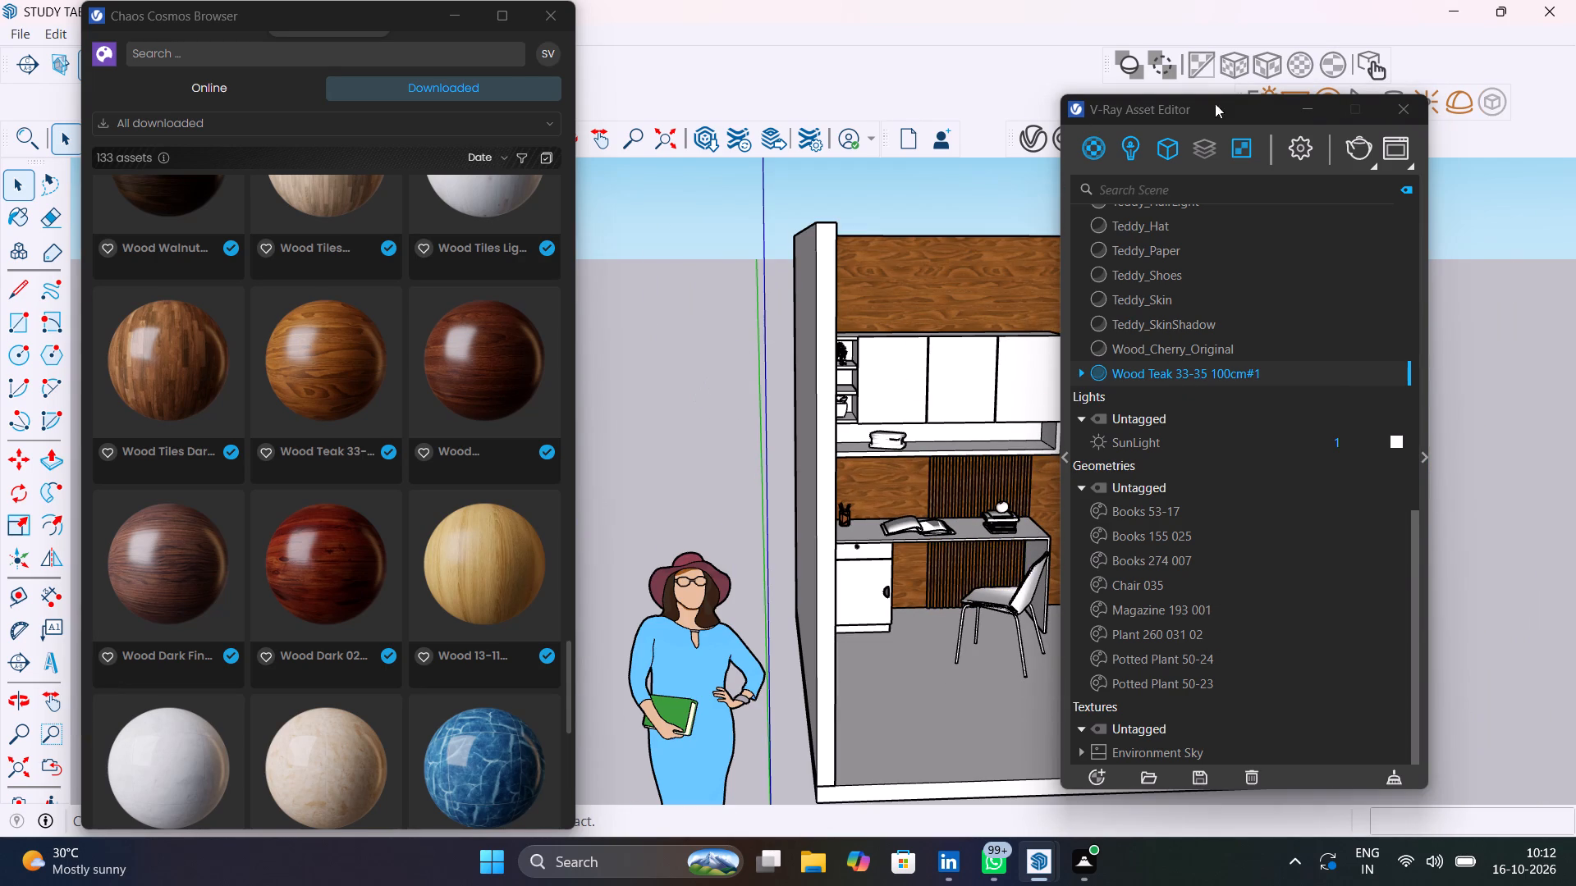
Minimise the V-Ray Asset Editor to clear the model view.
click(1304, 107)
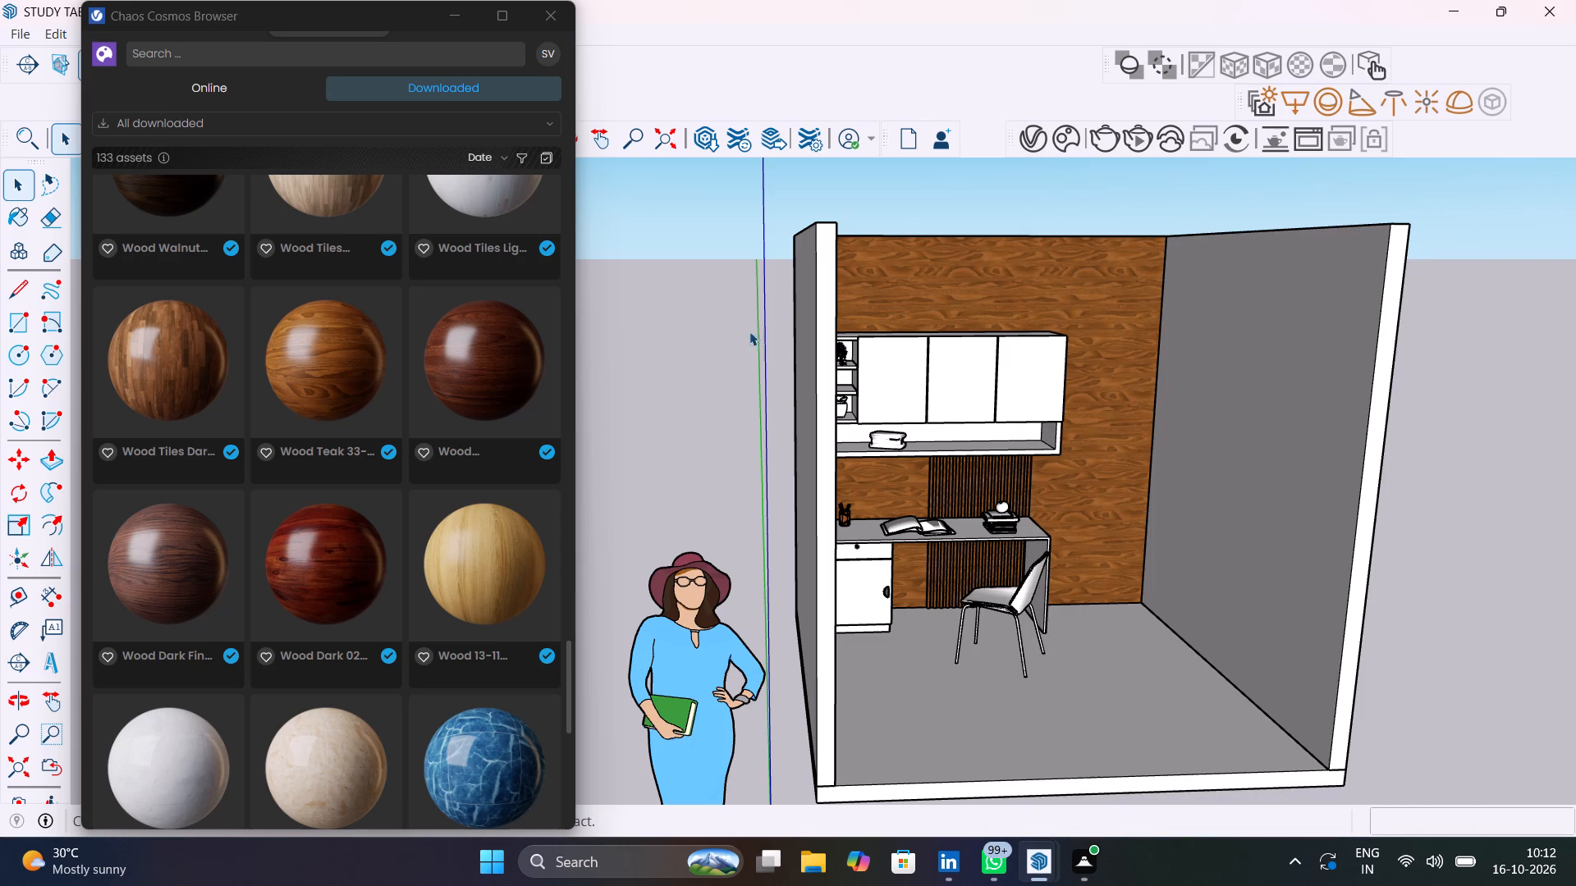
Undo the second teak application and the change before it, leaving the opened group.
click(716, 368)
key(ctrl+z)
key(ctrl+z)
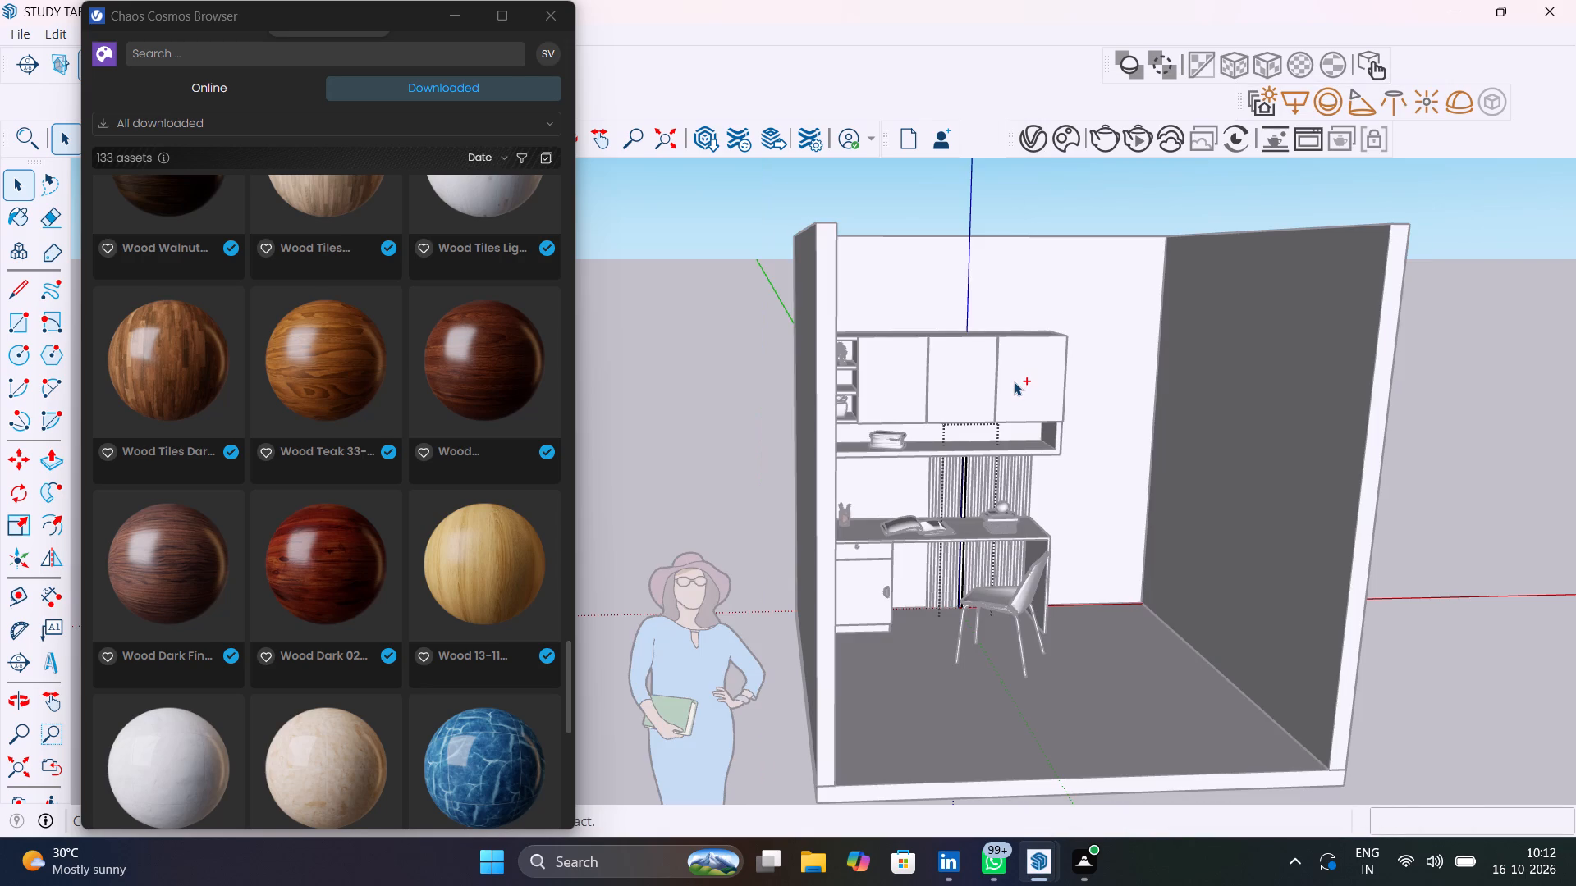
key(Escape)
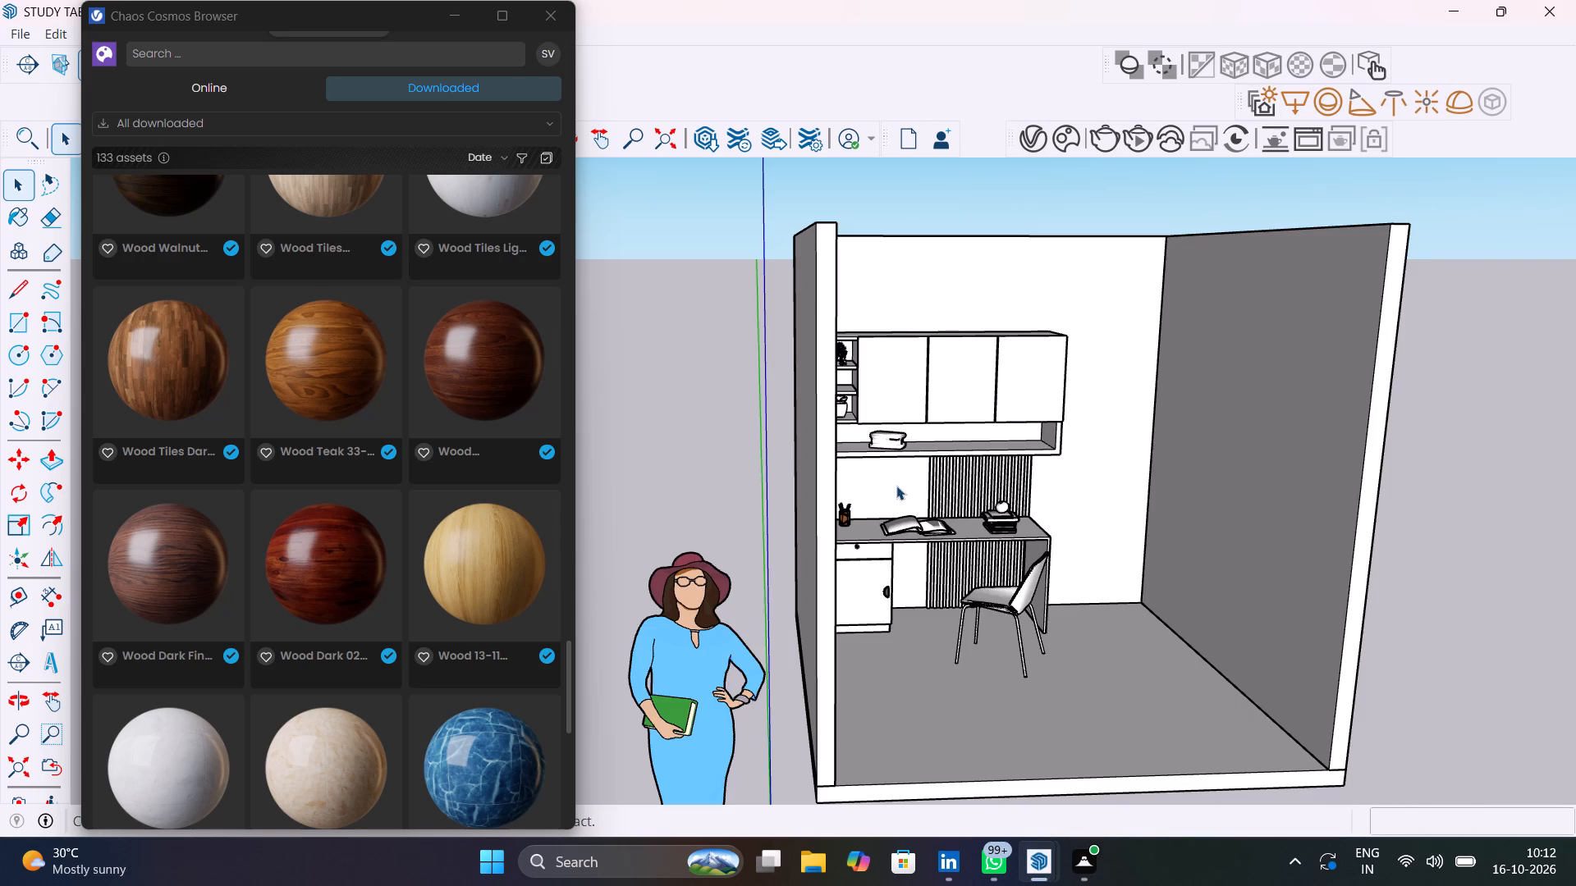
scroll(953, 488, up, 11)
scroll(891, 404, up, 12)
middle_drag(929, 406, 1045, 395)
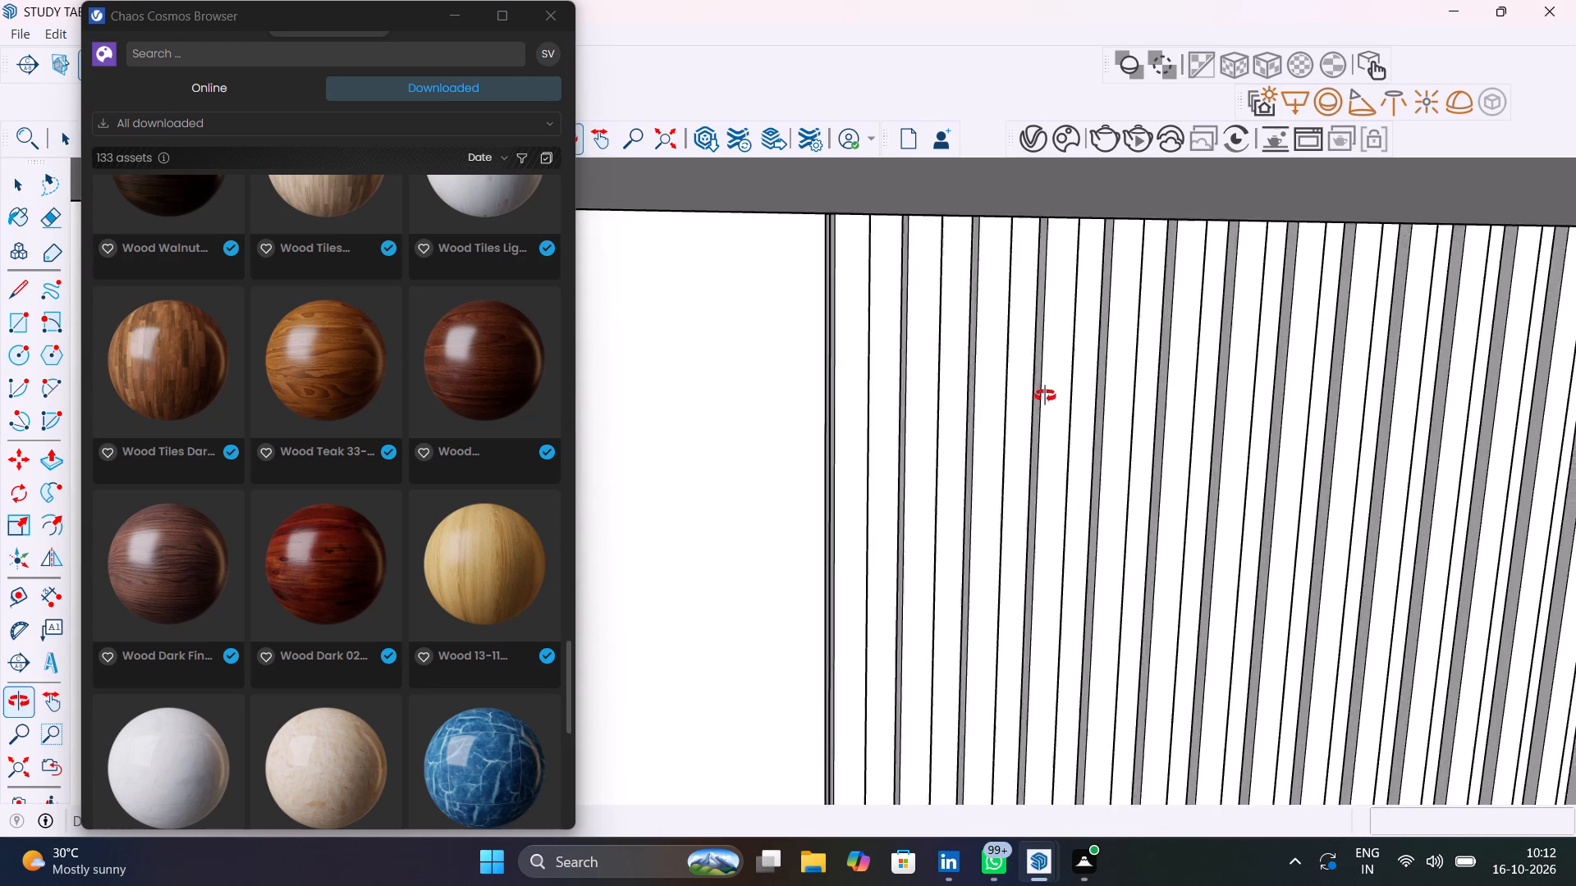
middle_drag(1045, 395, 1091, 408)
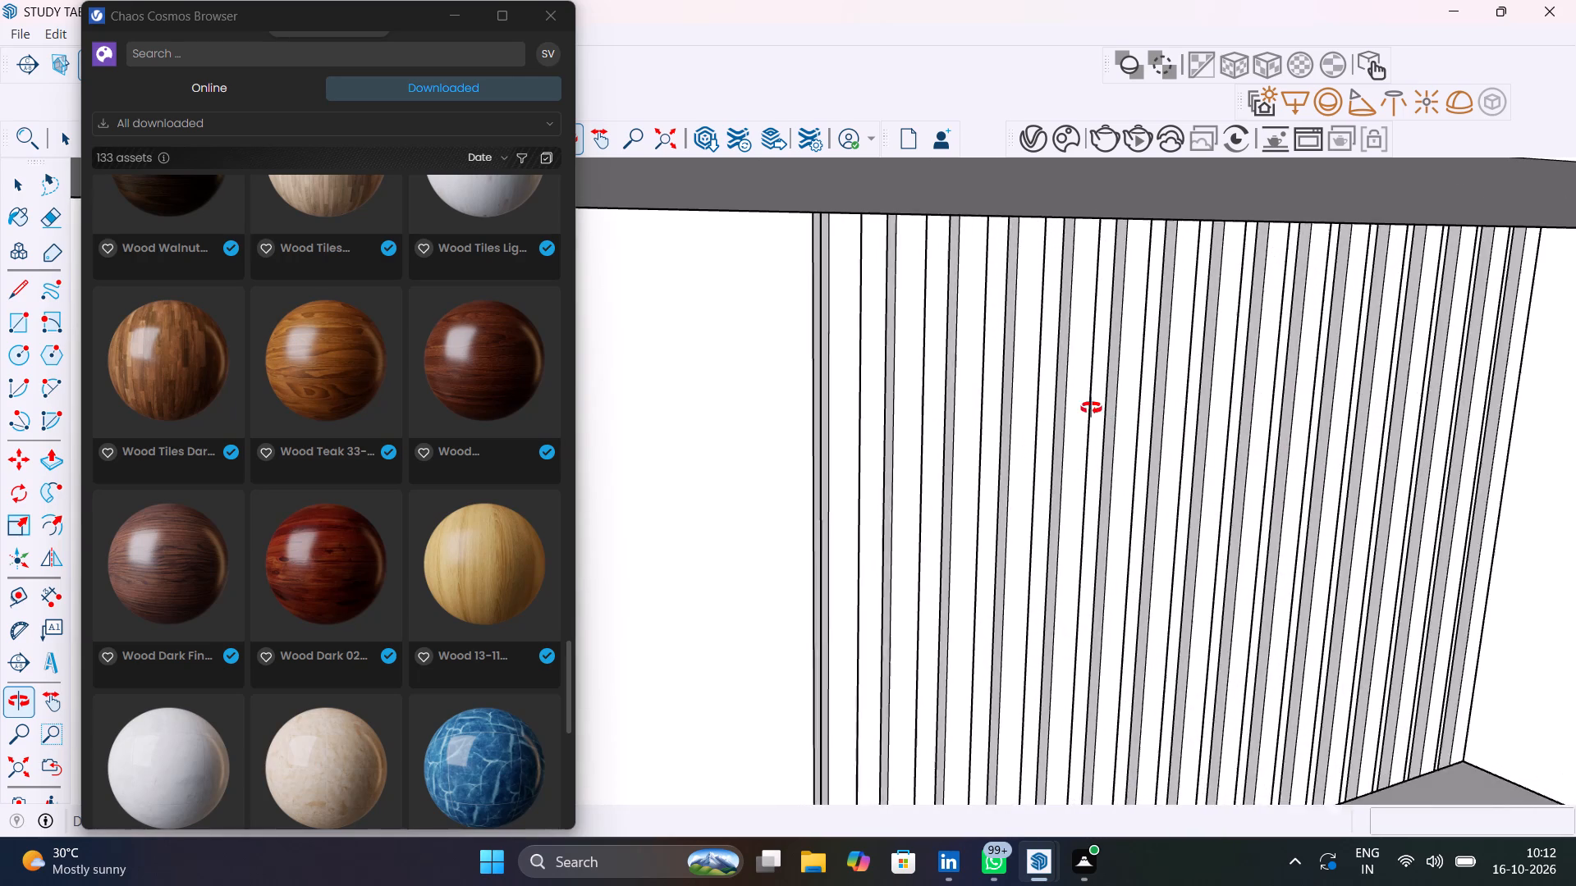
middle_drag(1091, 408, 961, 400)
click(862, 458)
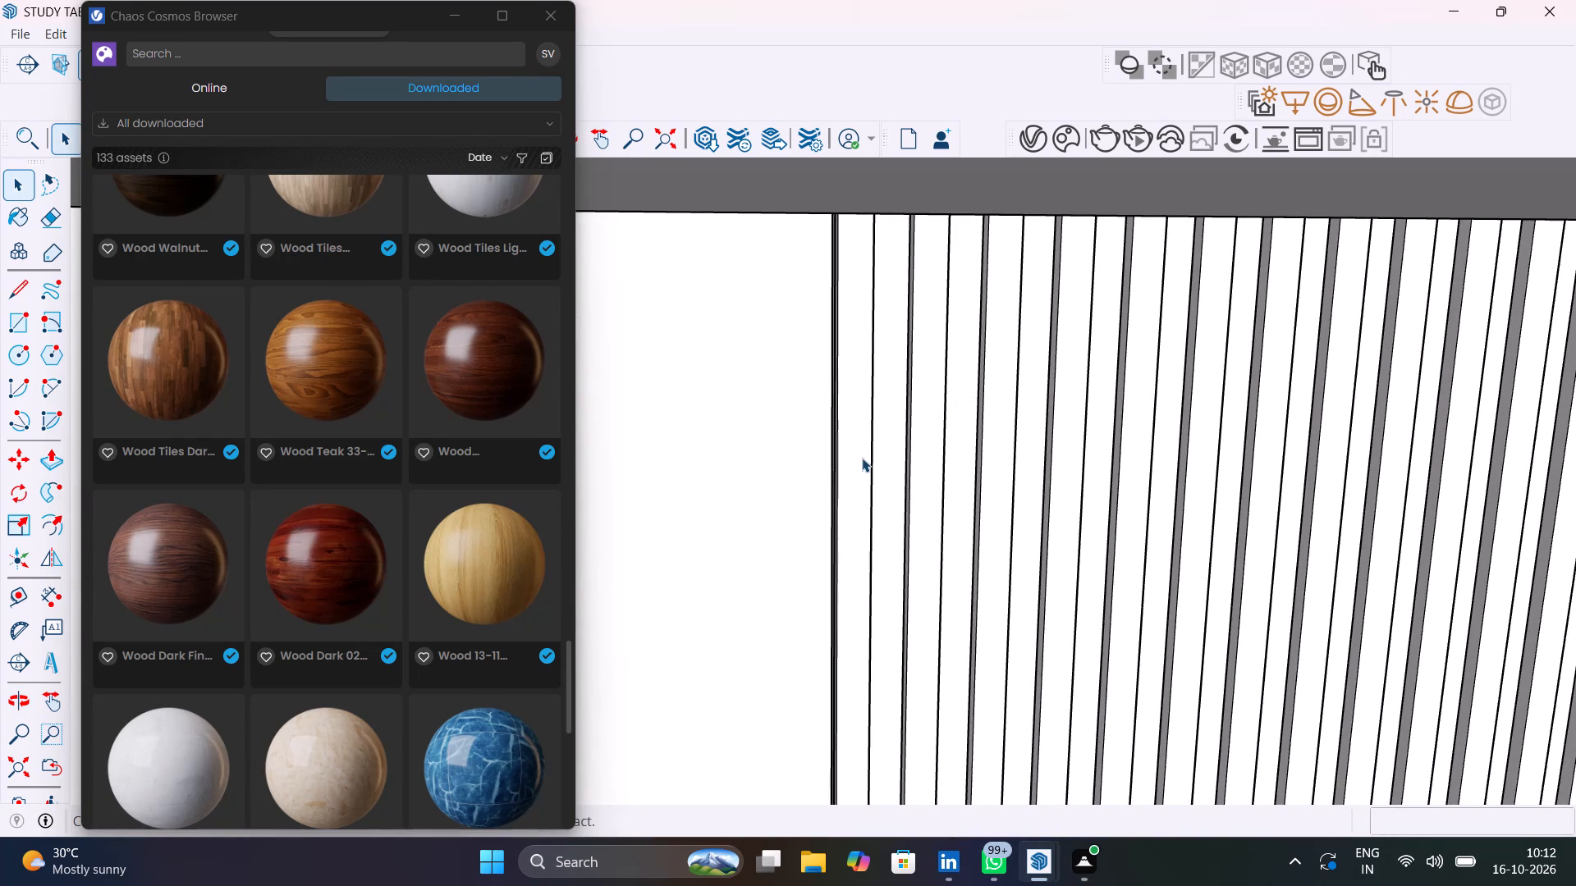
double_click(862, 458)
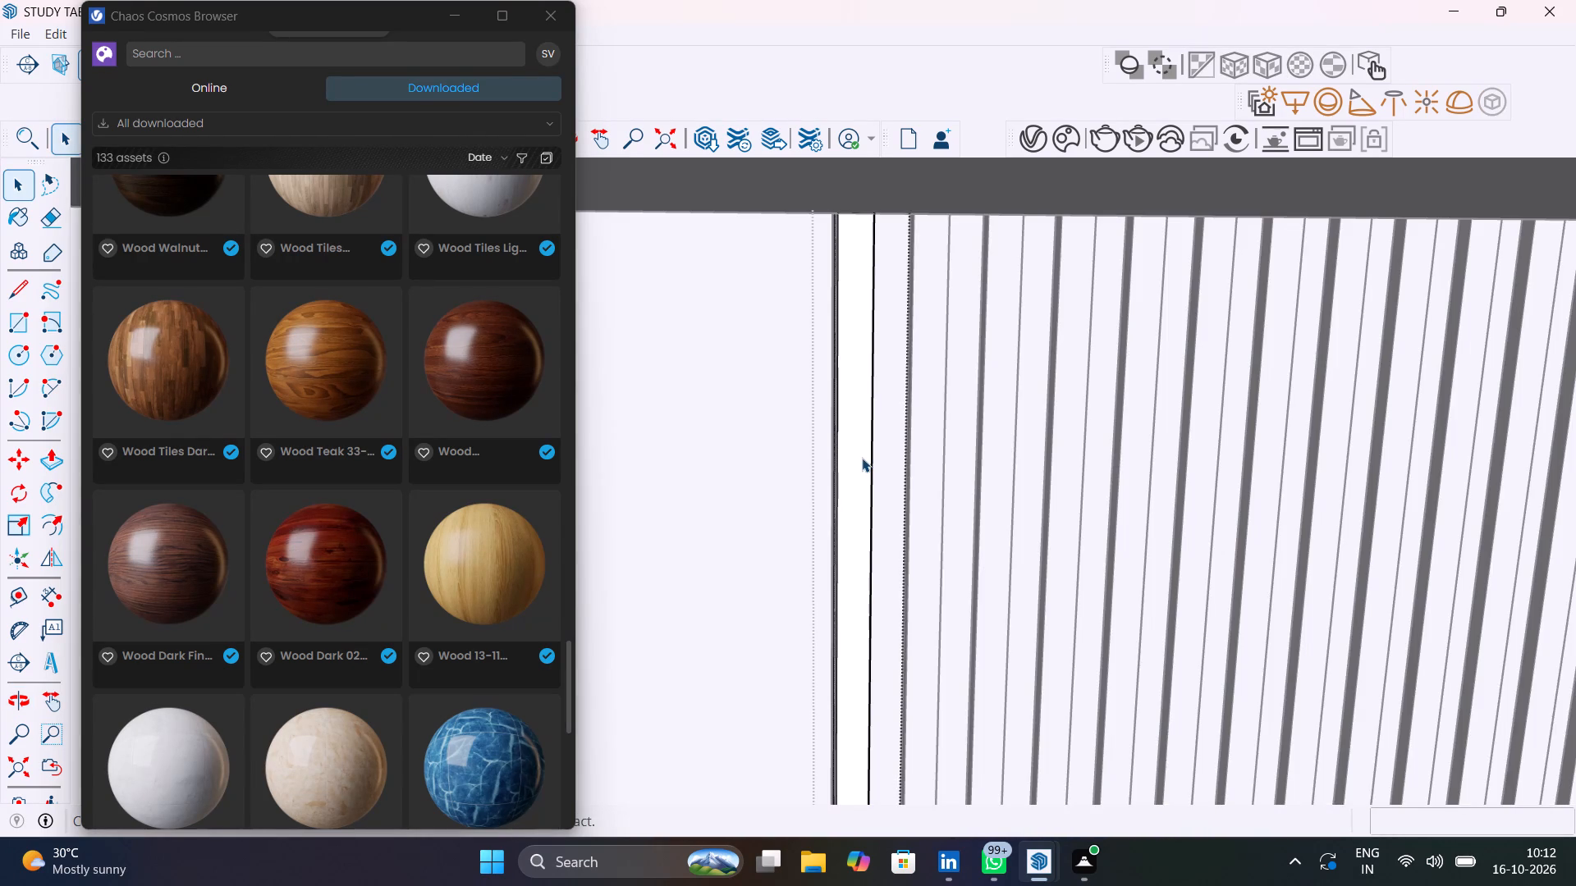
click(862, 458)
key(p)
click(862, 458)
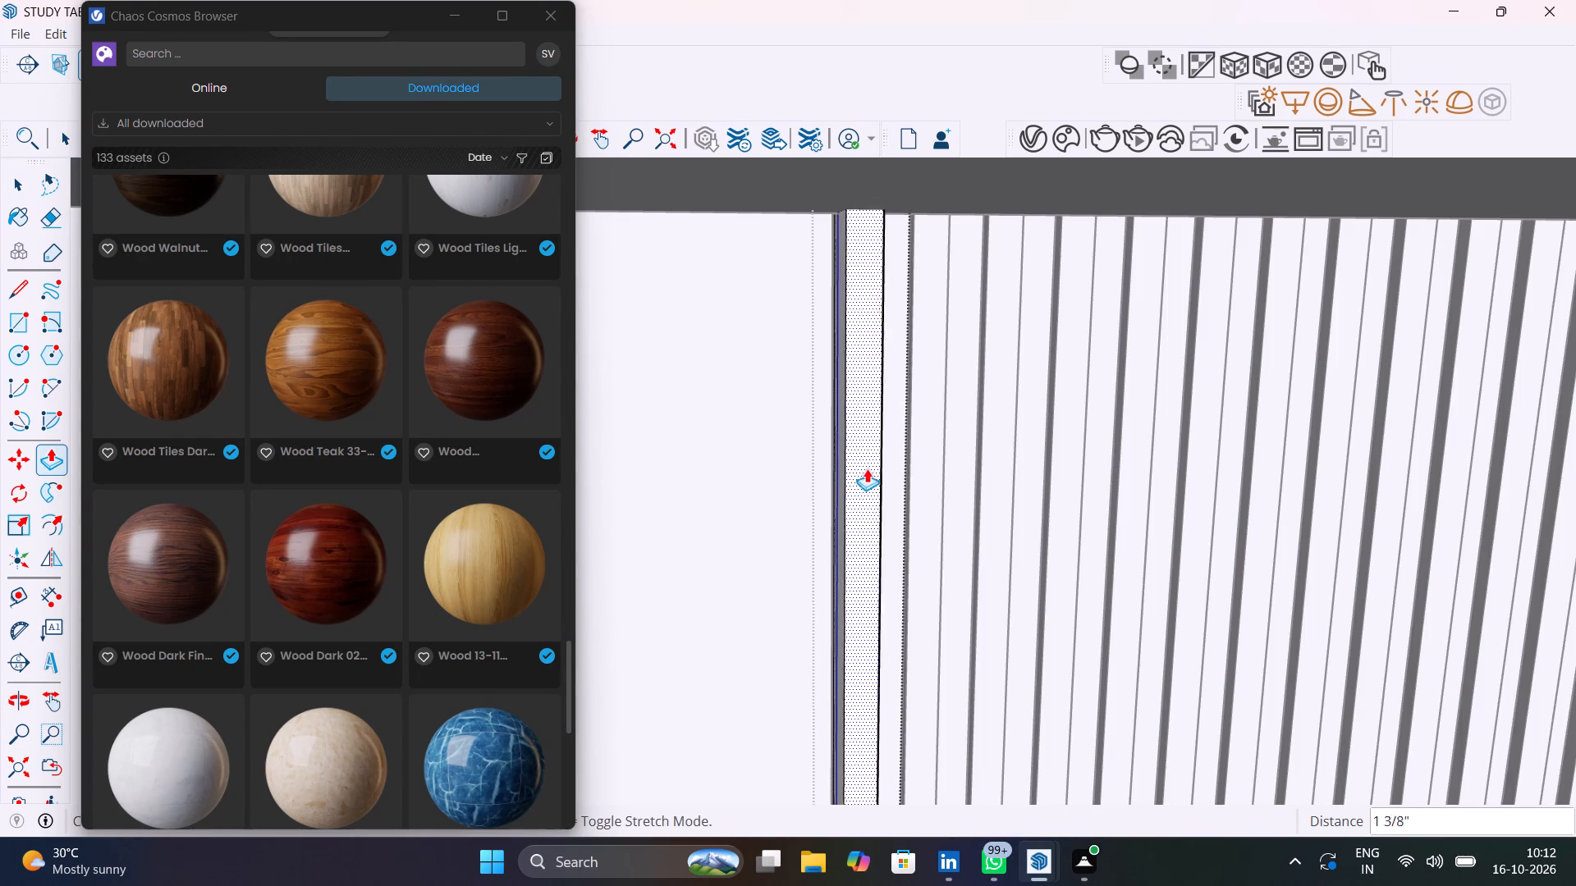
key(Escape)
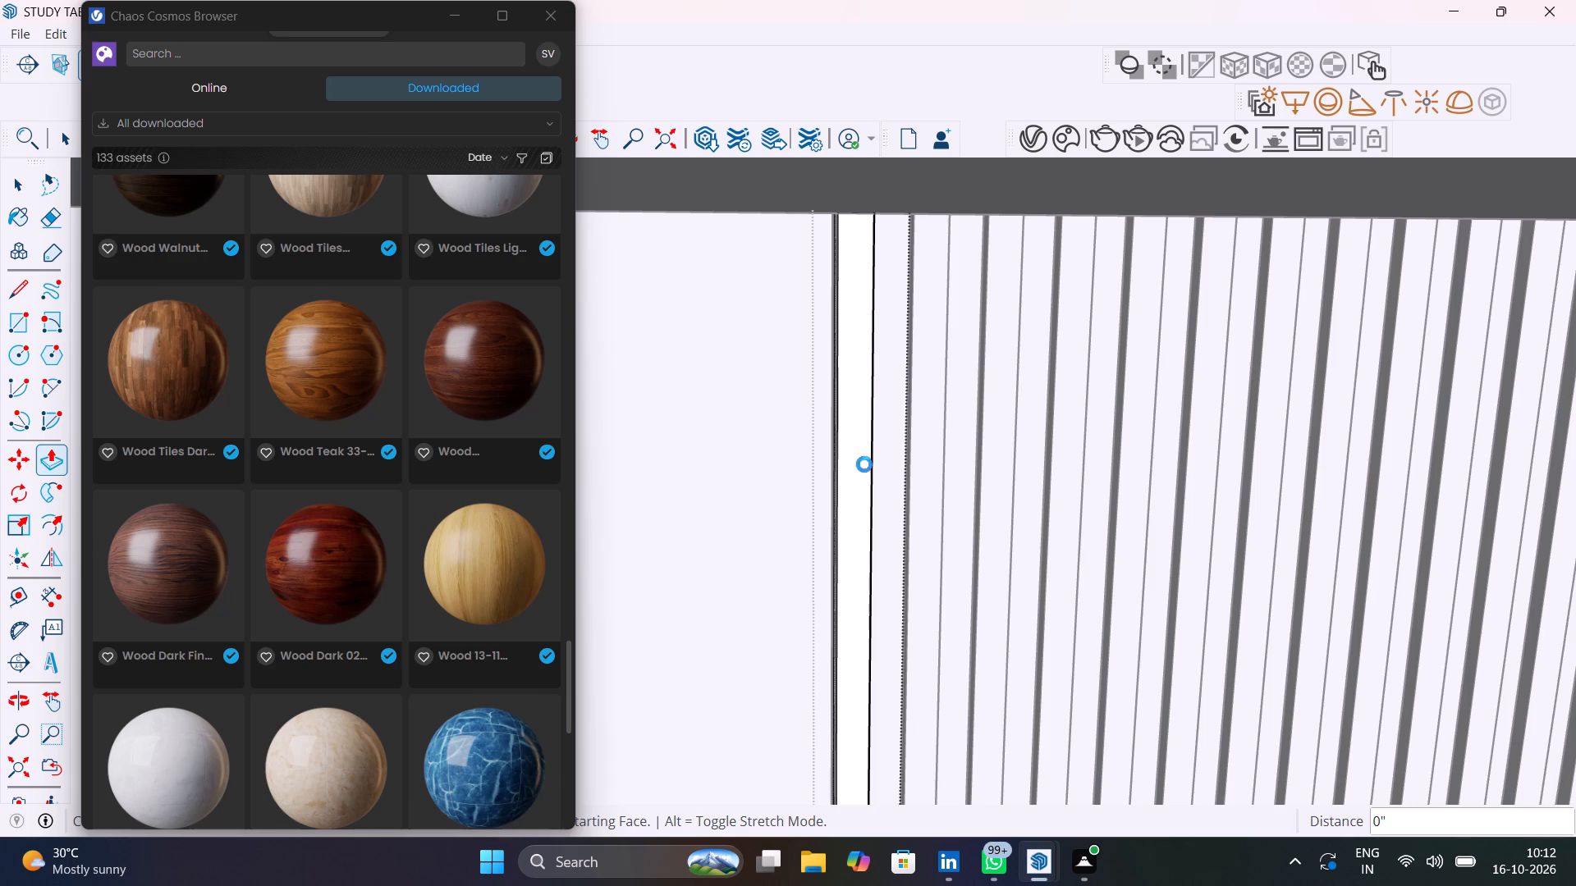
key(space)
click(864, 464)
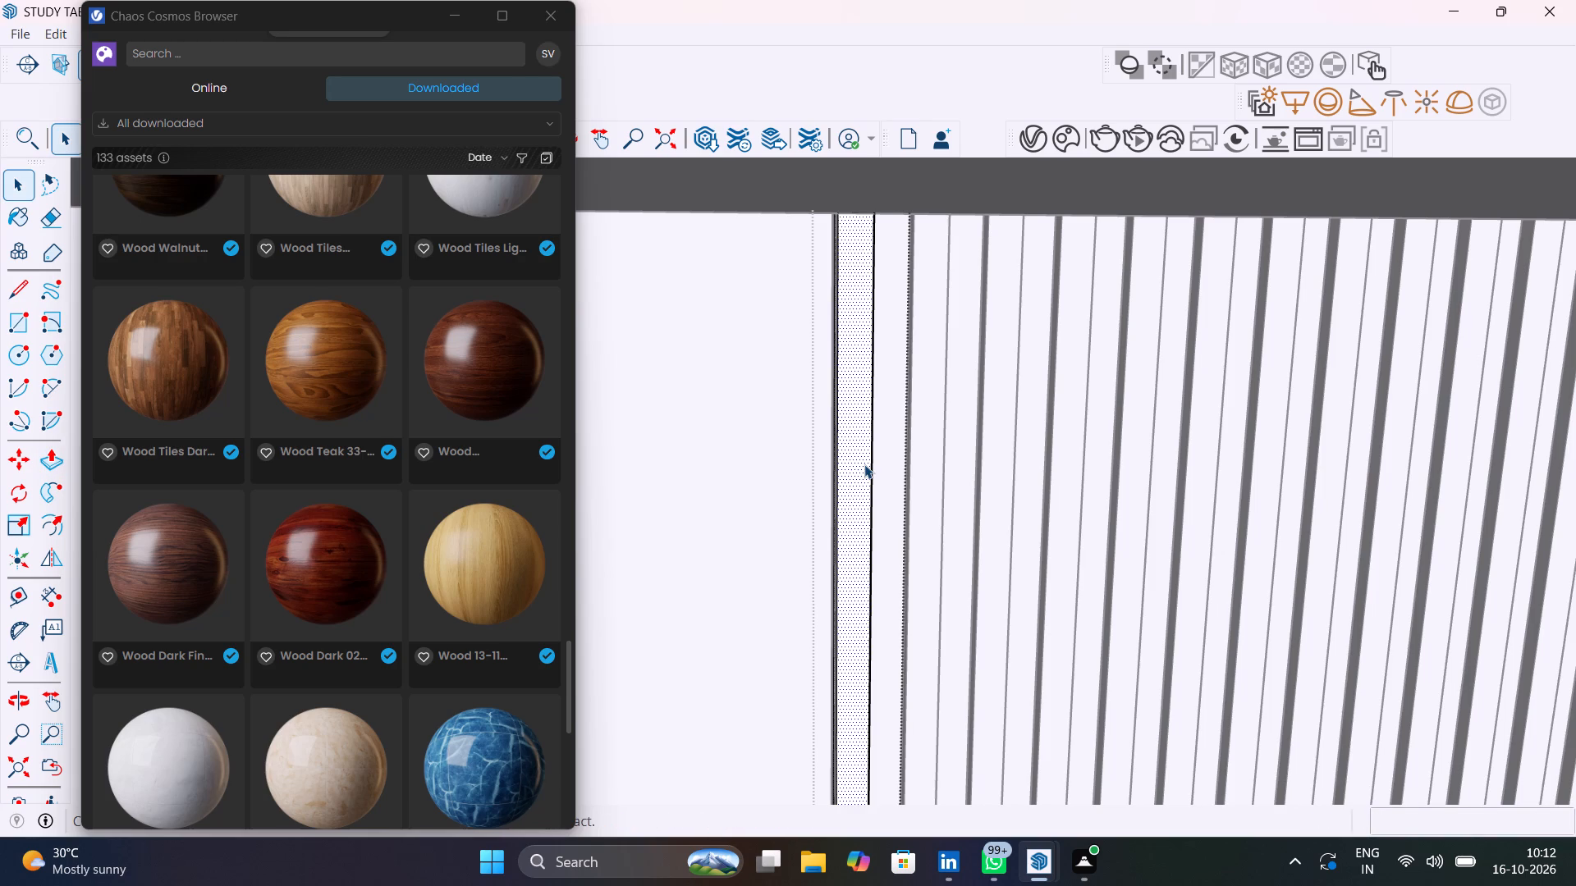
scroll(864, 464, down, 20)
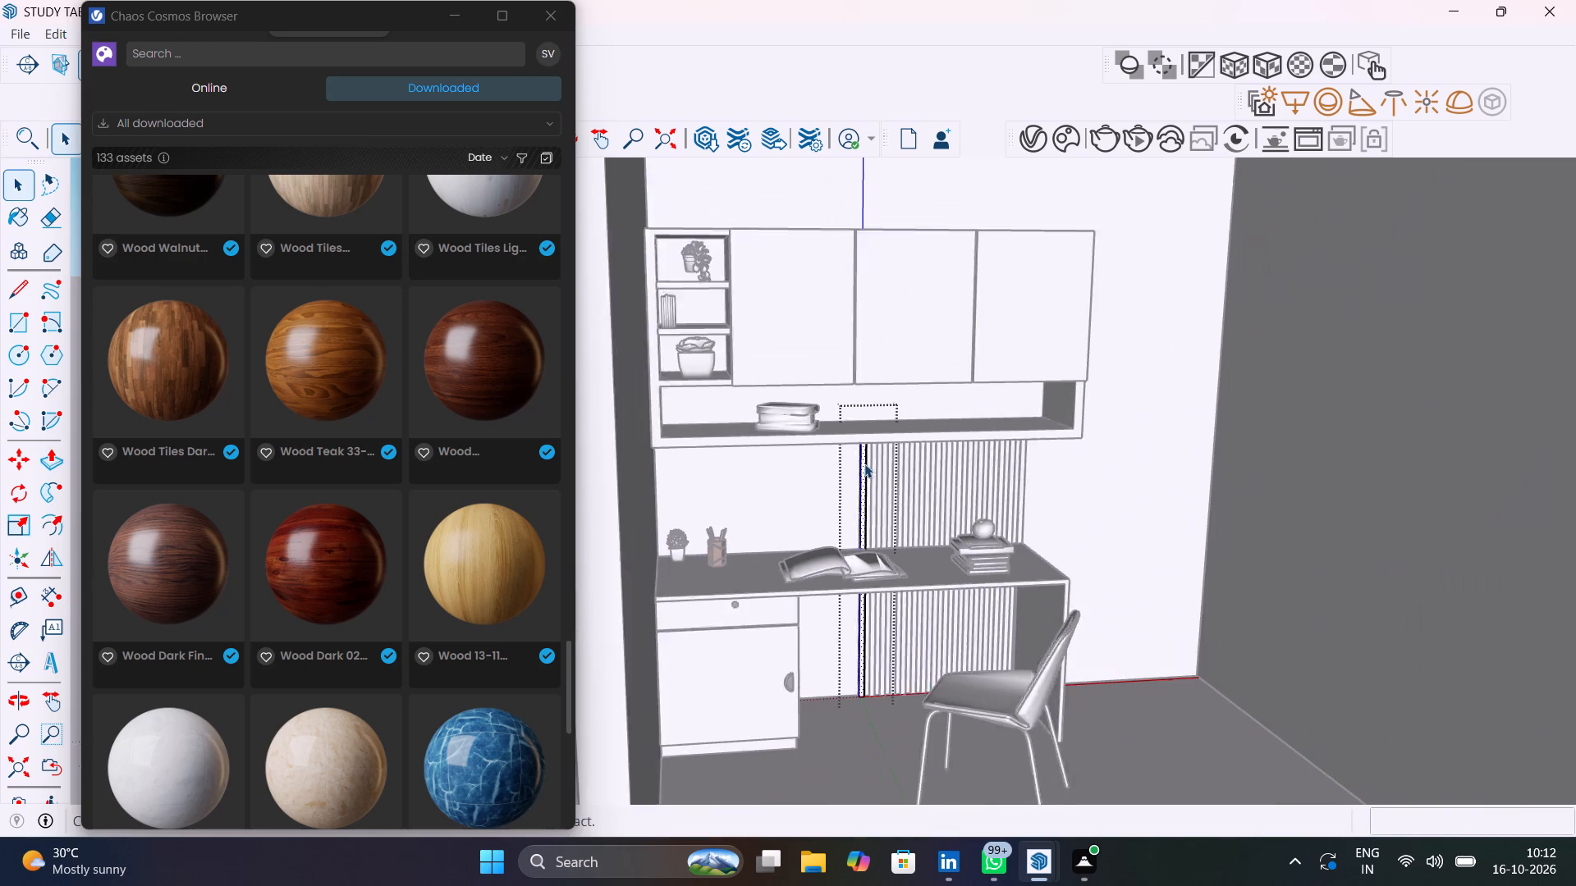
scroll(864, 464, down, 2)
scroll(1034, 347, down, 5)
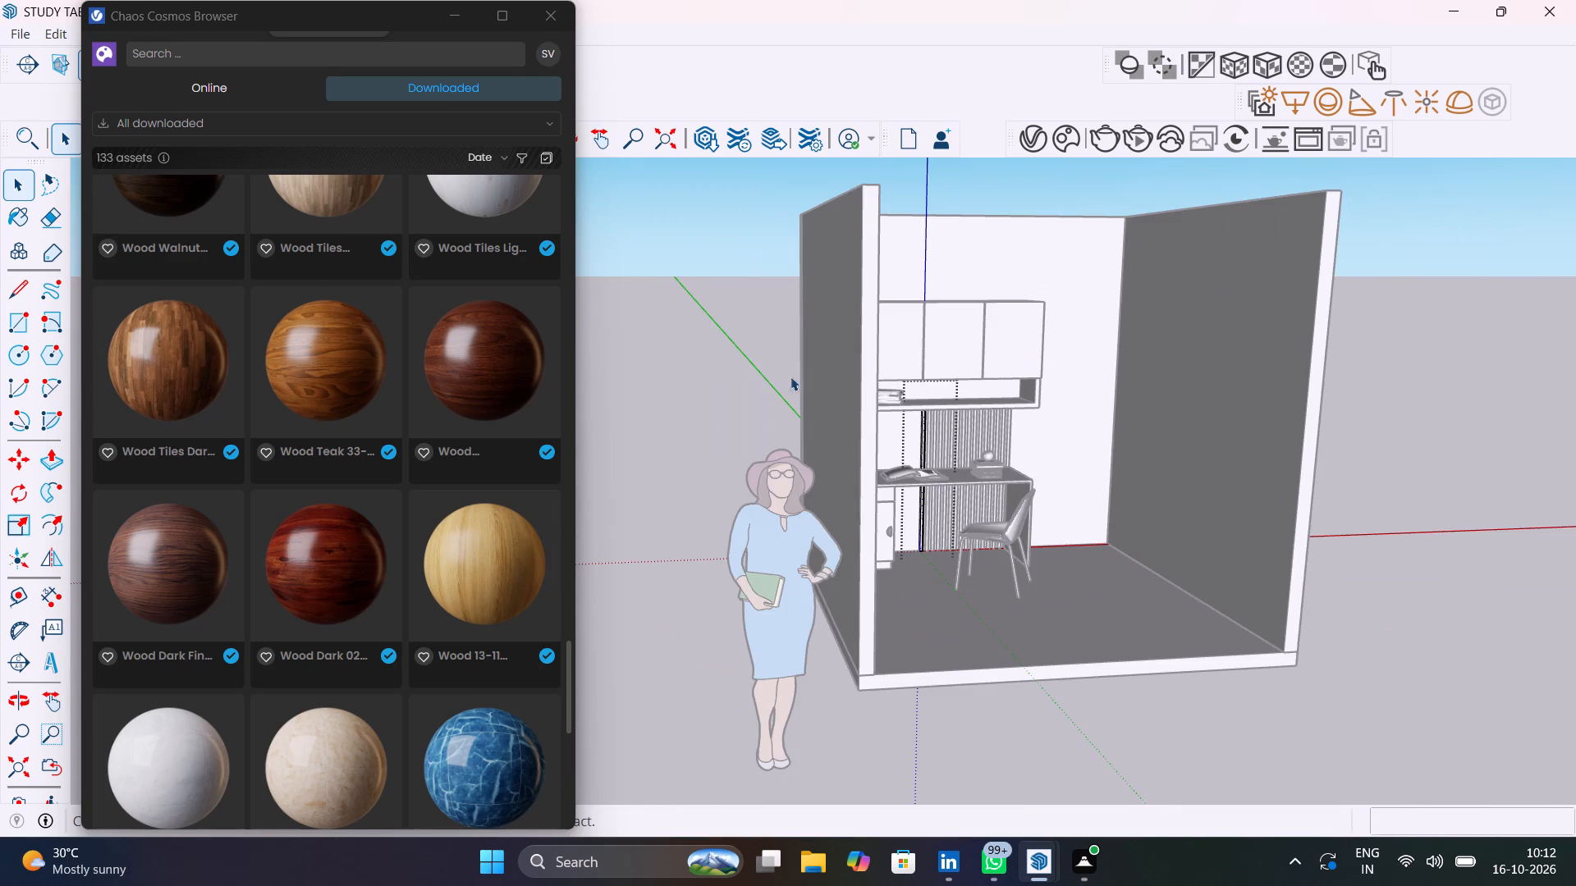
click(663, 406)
Select every vertical slat behind the desk one by one, leaving out the back wall, and make them into one group.
scroll(951, 402, up, 10)
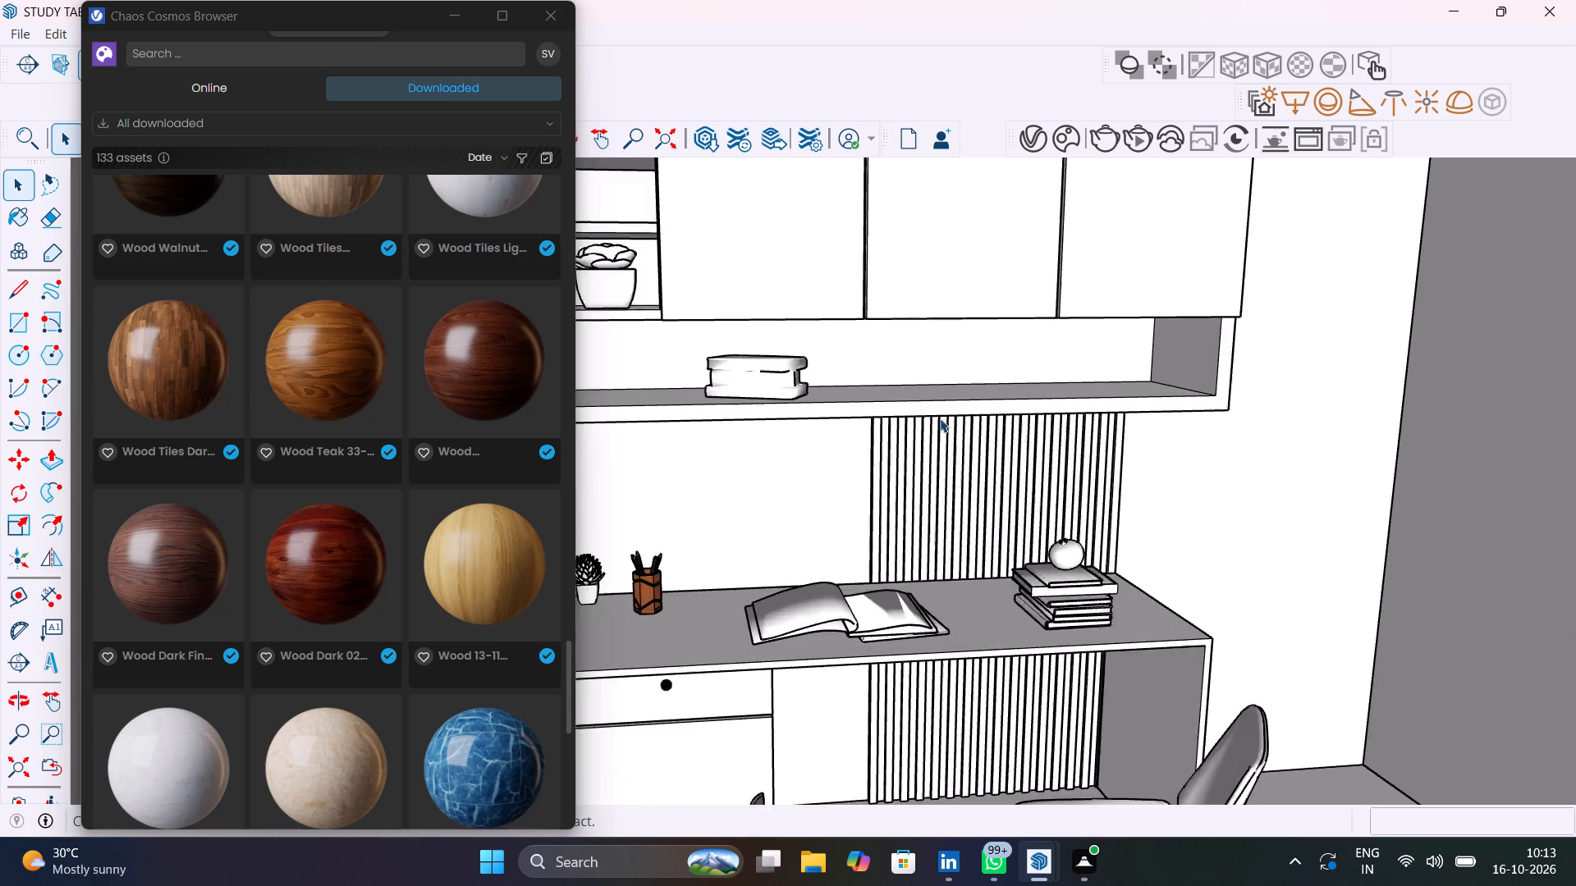
scroll(940, 418, up, 12)
middle_drag(876, 441, 1041, 396)
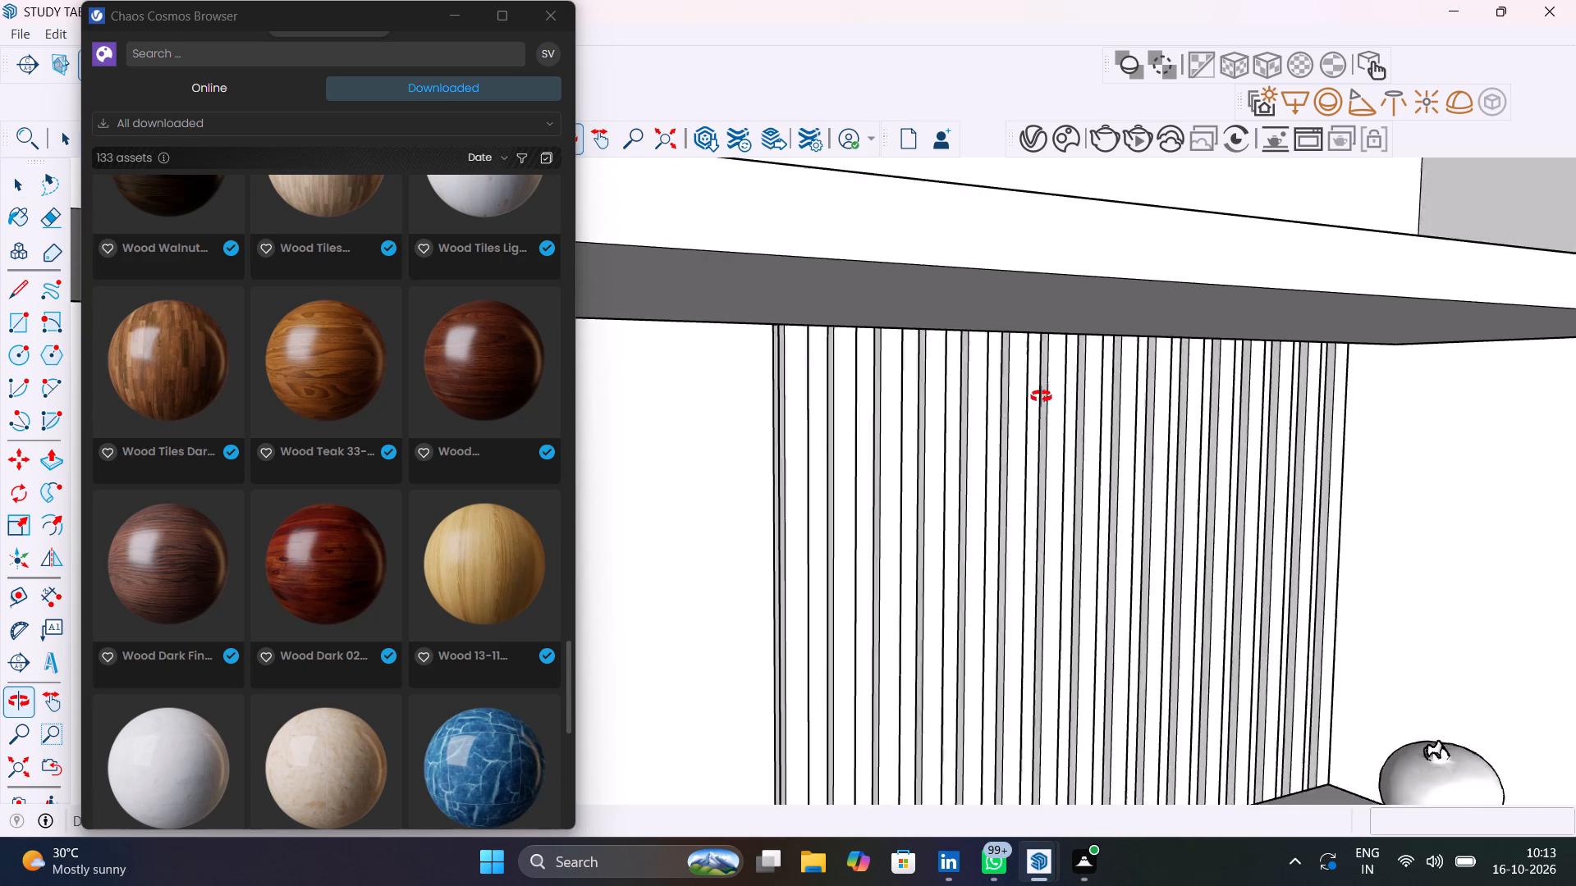
middle_drag(1041, 396, 1086, 421)
scroll(780, 470, up, 8)
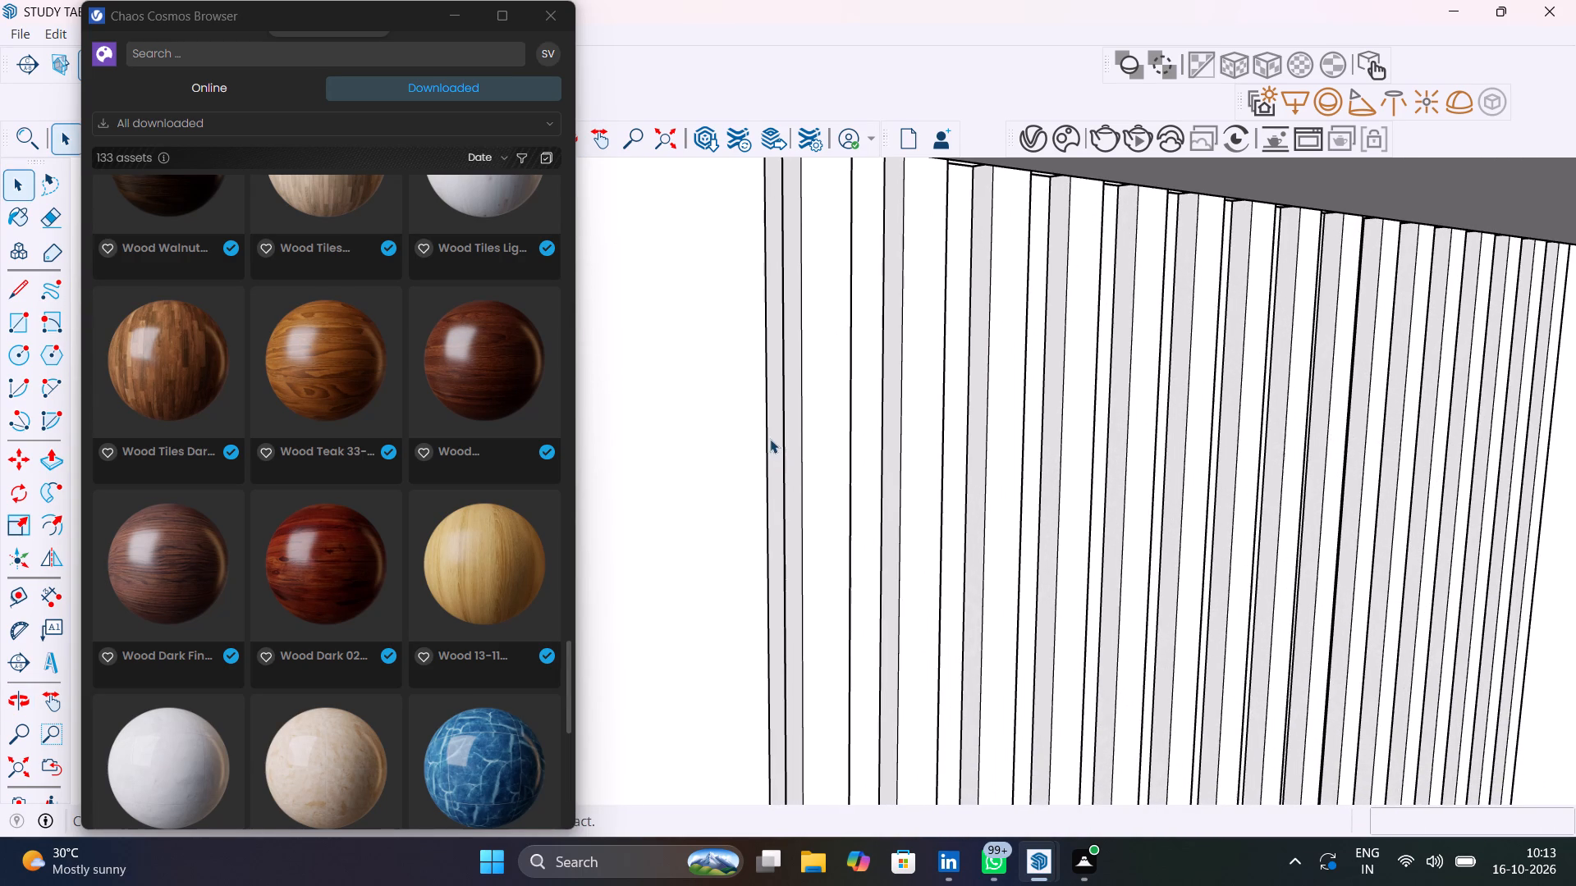
click(774, 445)
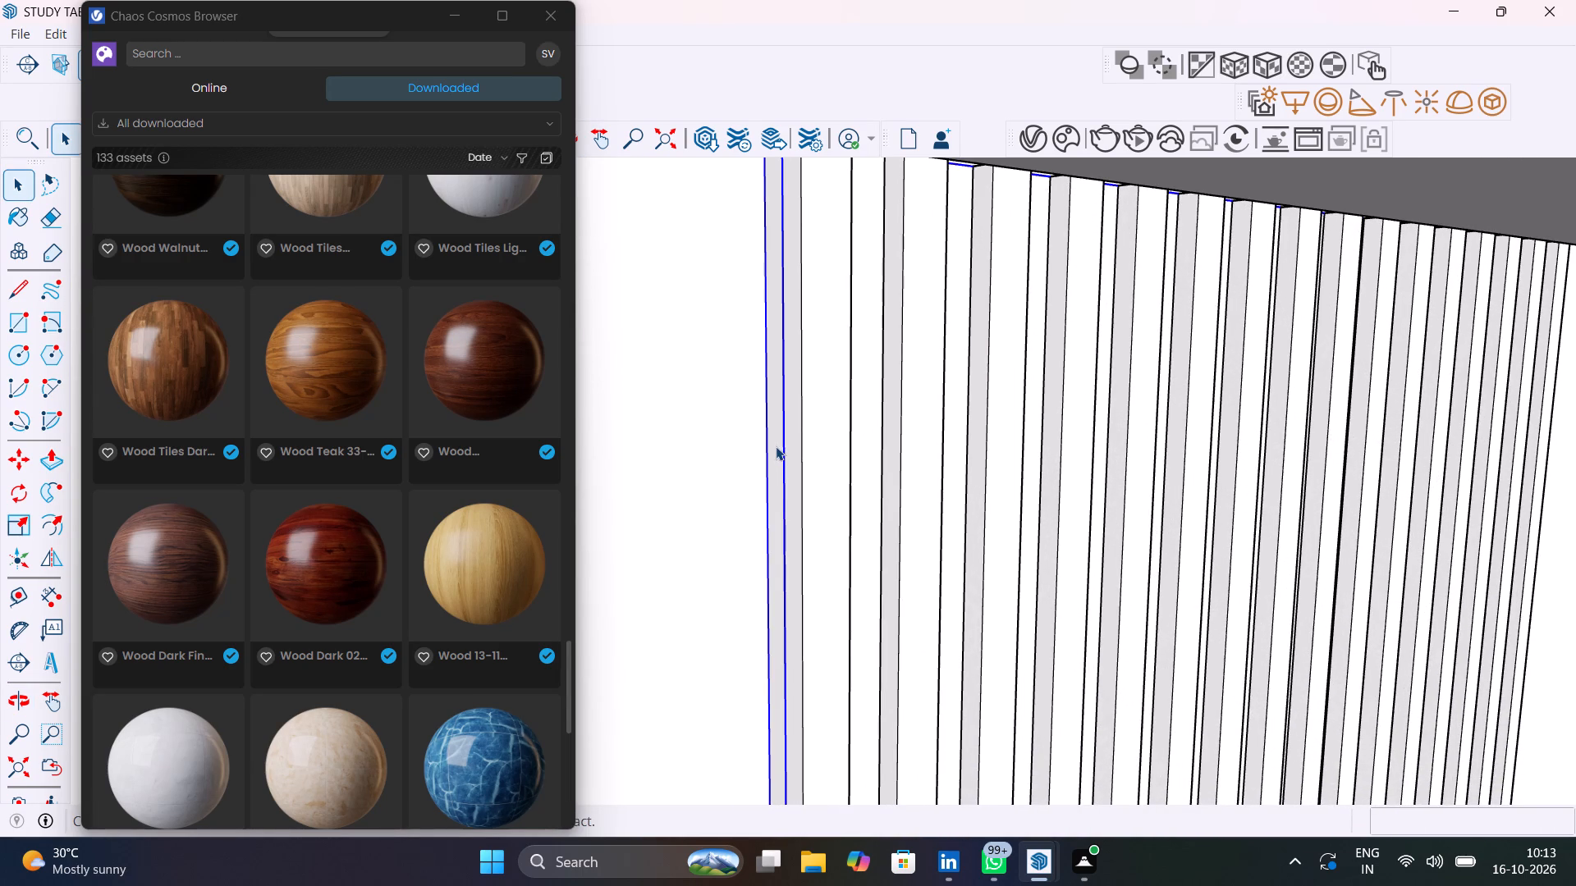
shift+click(811, 447)
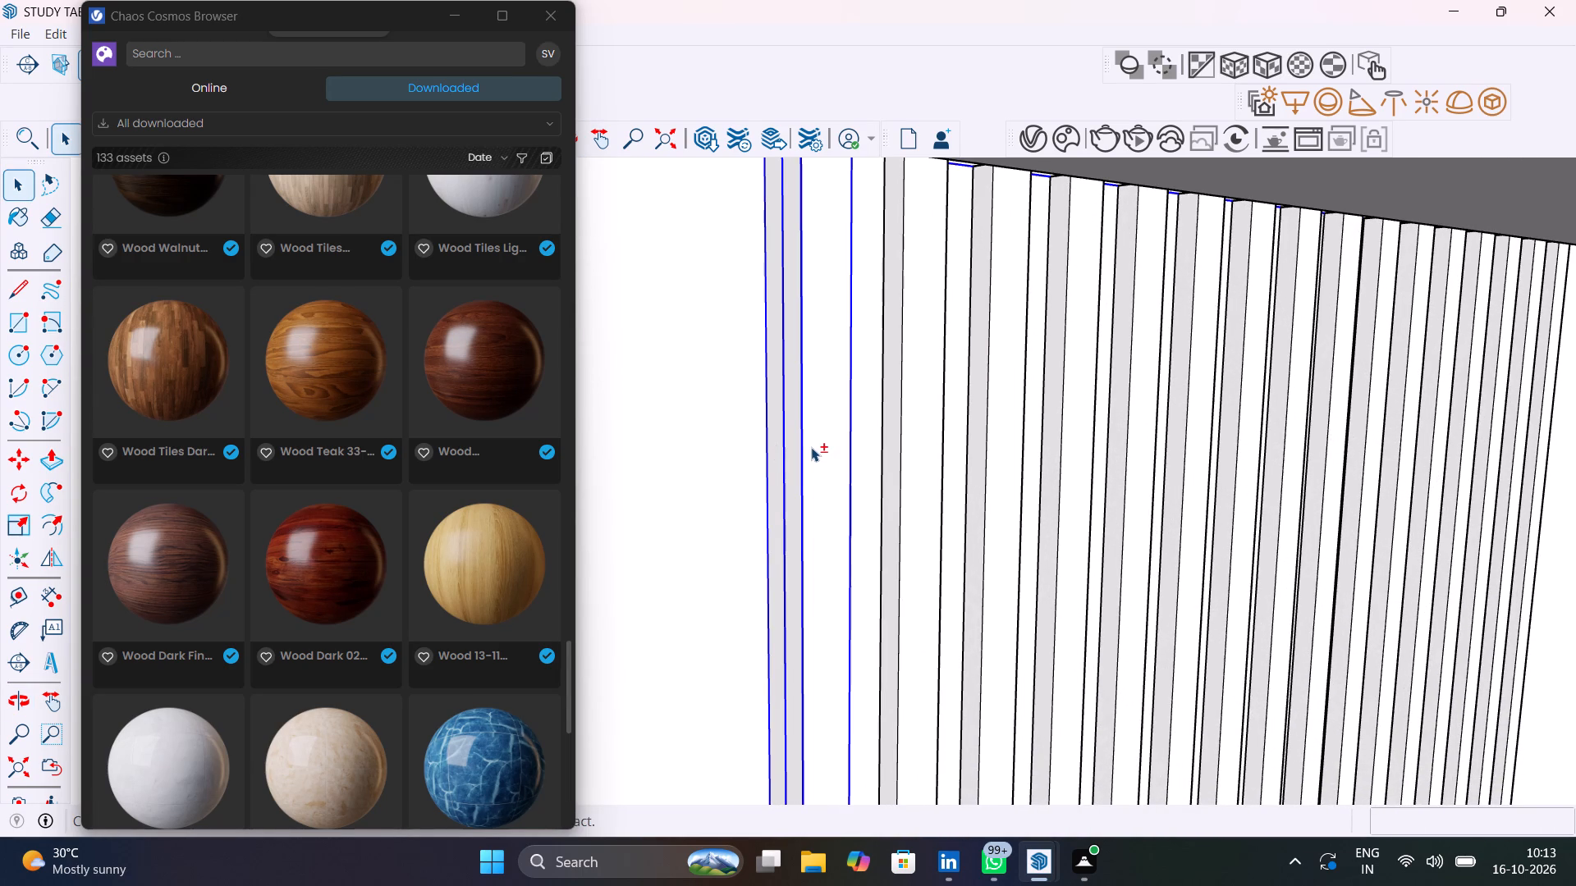
shift+click(902, 443)
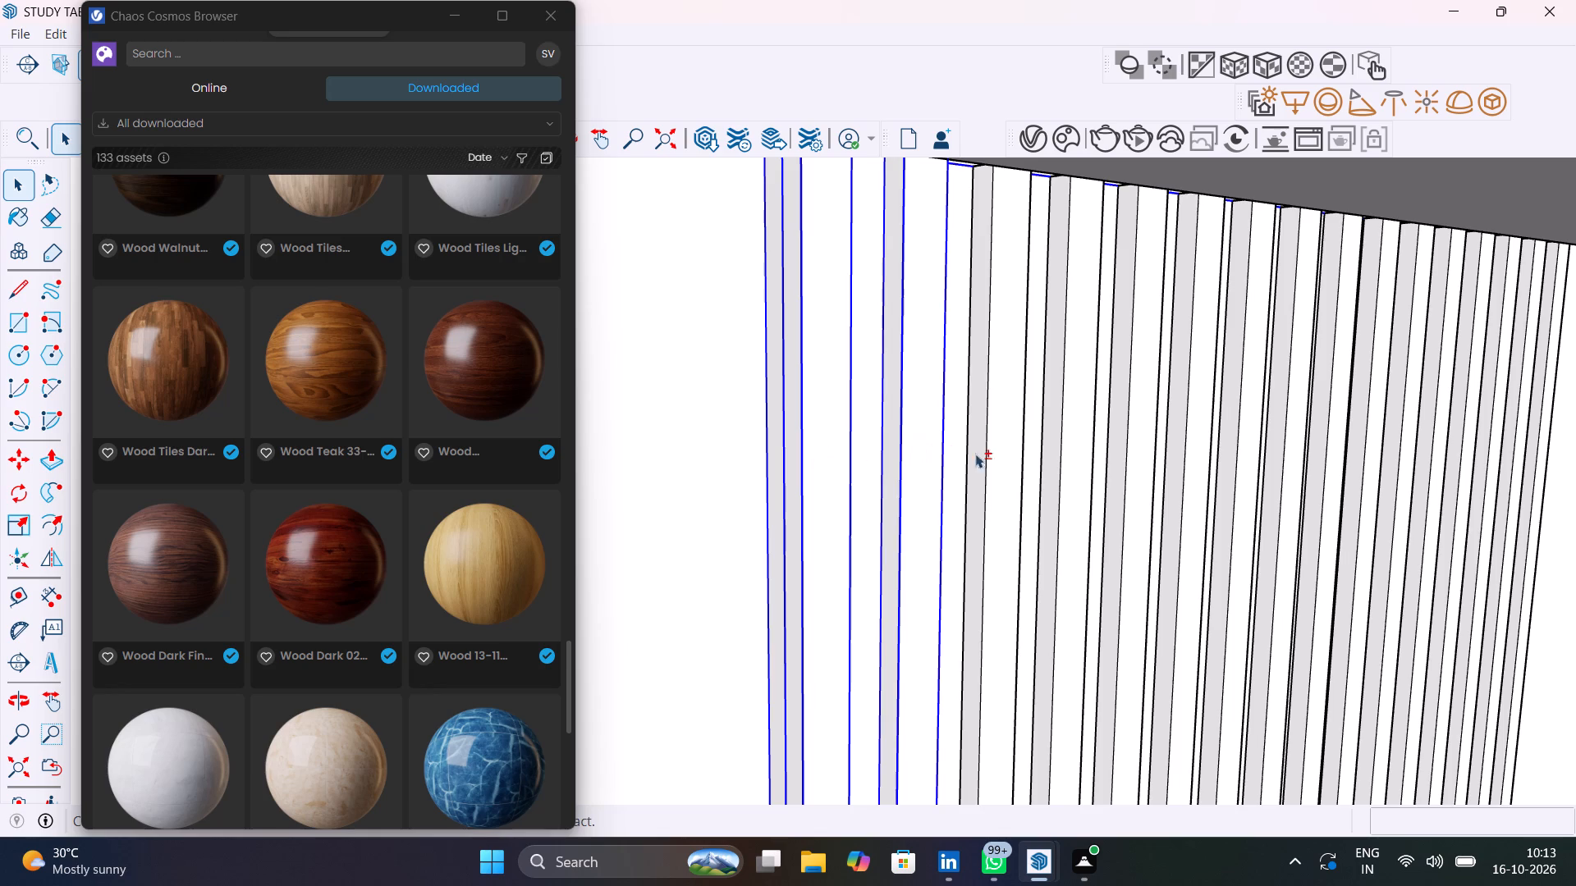
shift+click(997, 455)
shift+click(1061, 467)
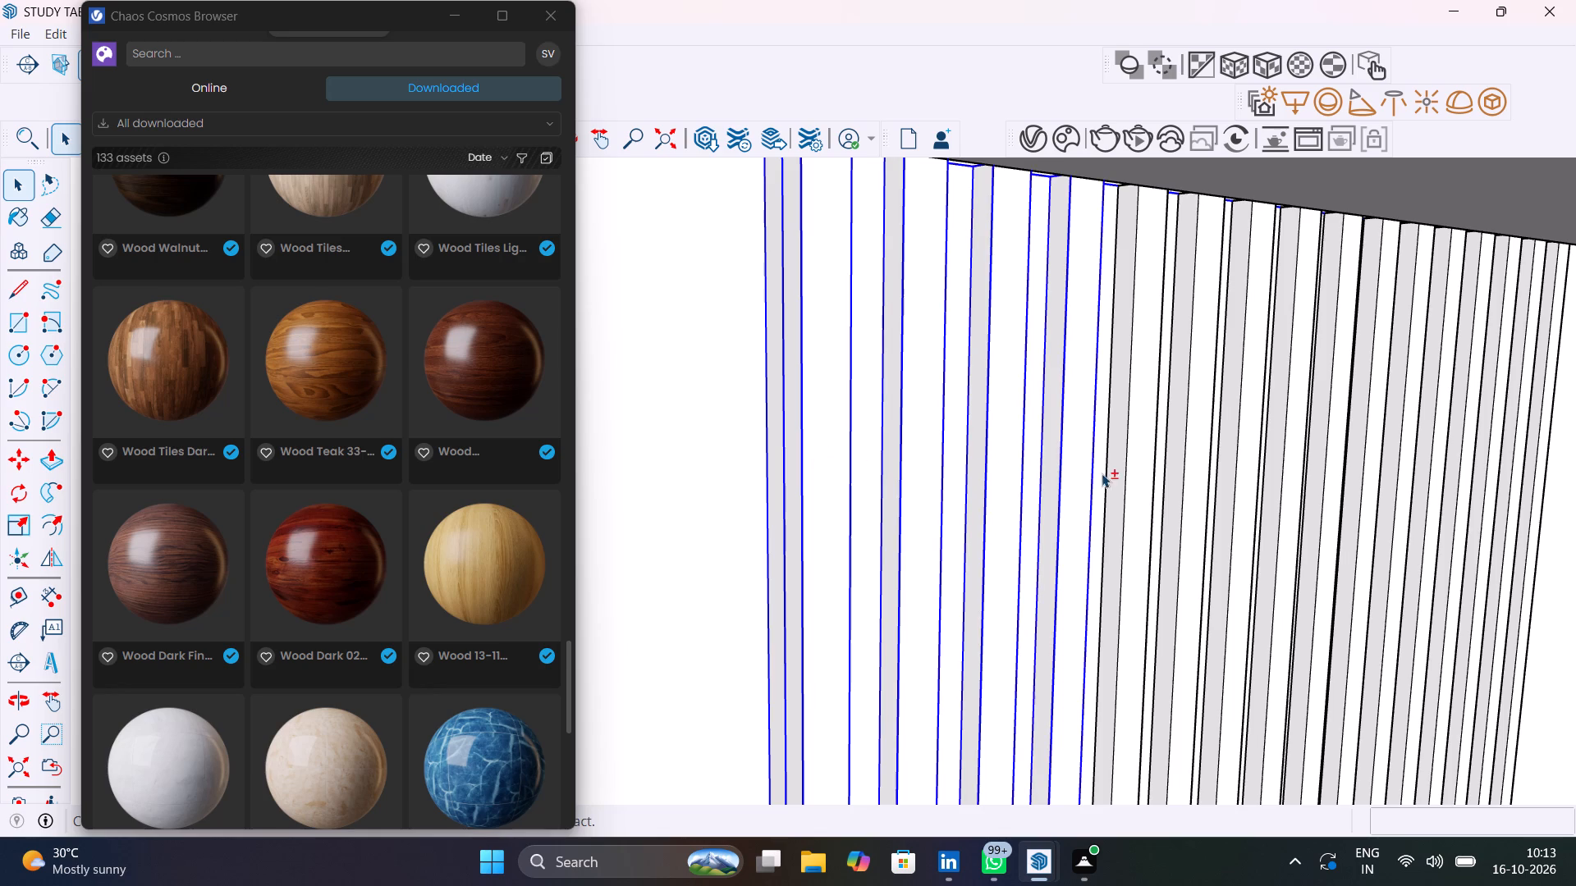
shift+click(1145, 518)
shift+click(1197, 518)
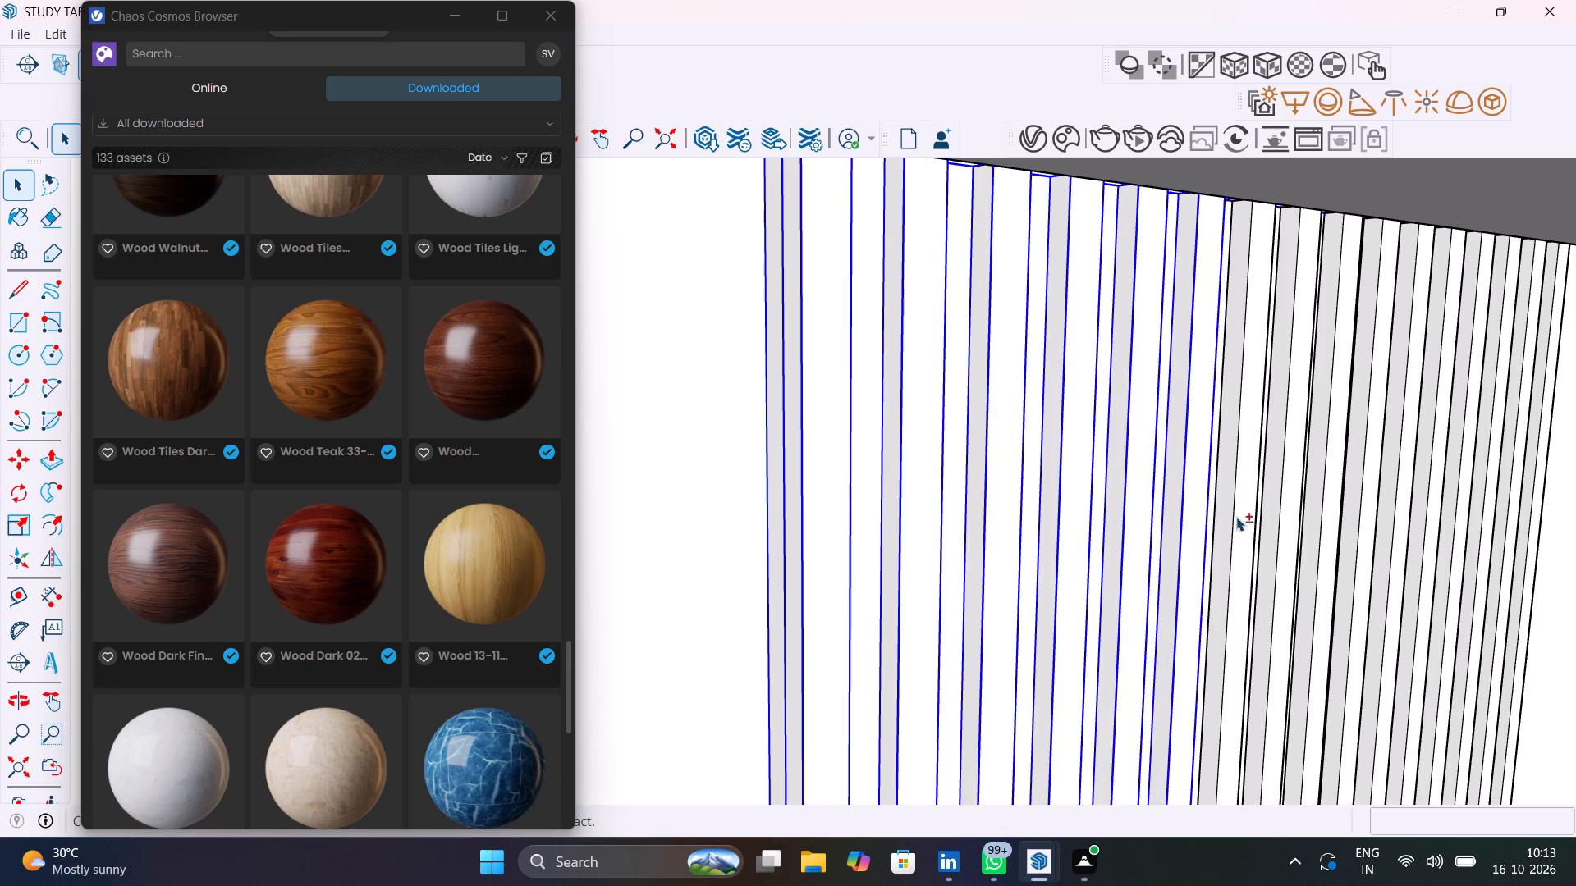
shift+click(1236, 517)
shift+click(1281, 521)
shift+click(1323, 524)
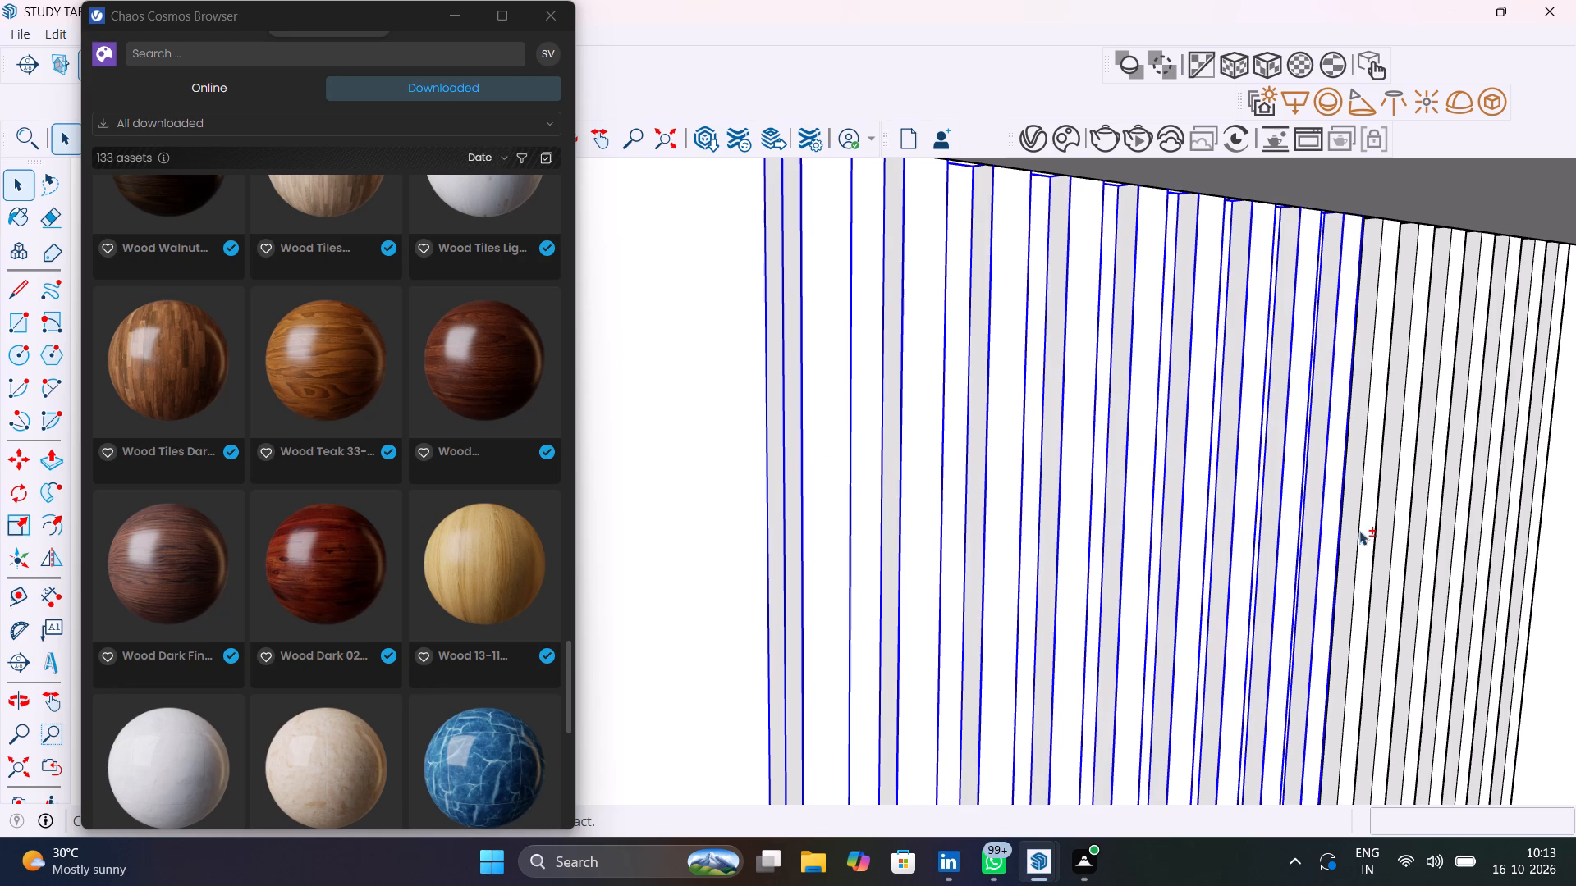
shift+click(1361, 530)
shift+click(1394, 533)
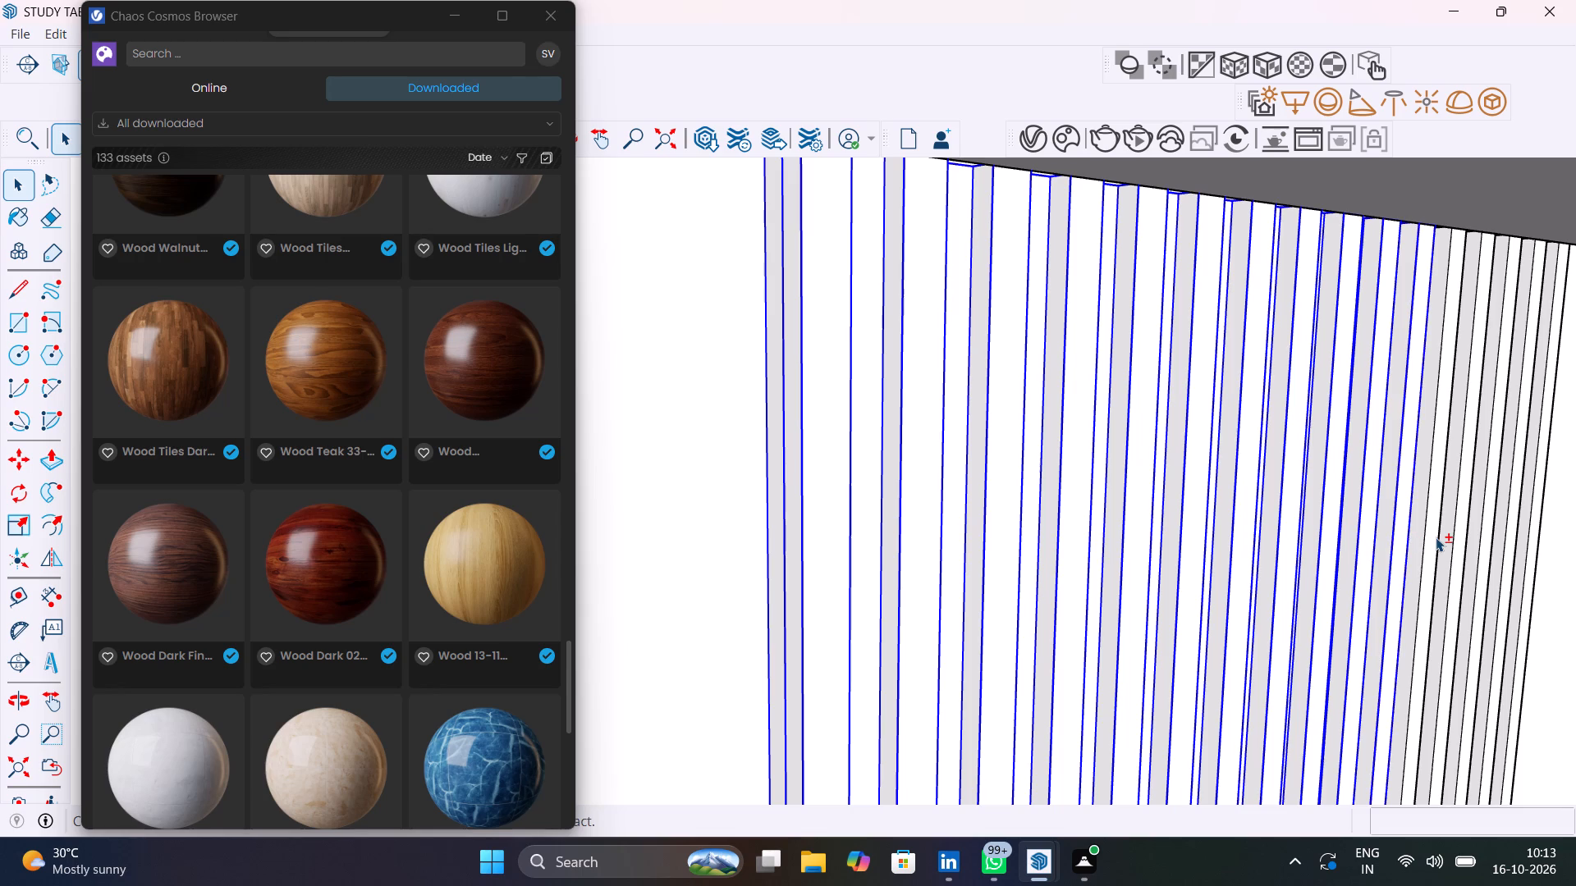
shift+click(1436, 537)
shift+click(1456, 538)
shift+click(1489, 547)
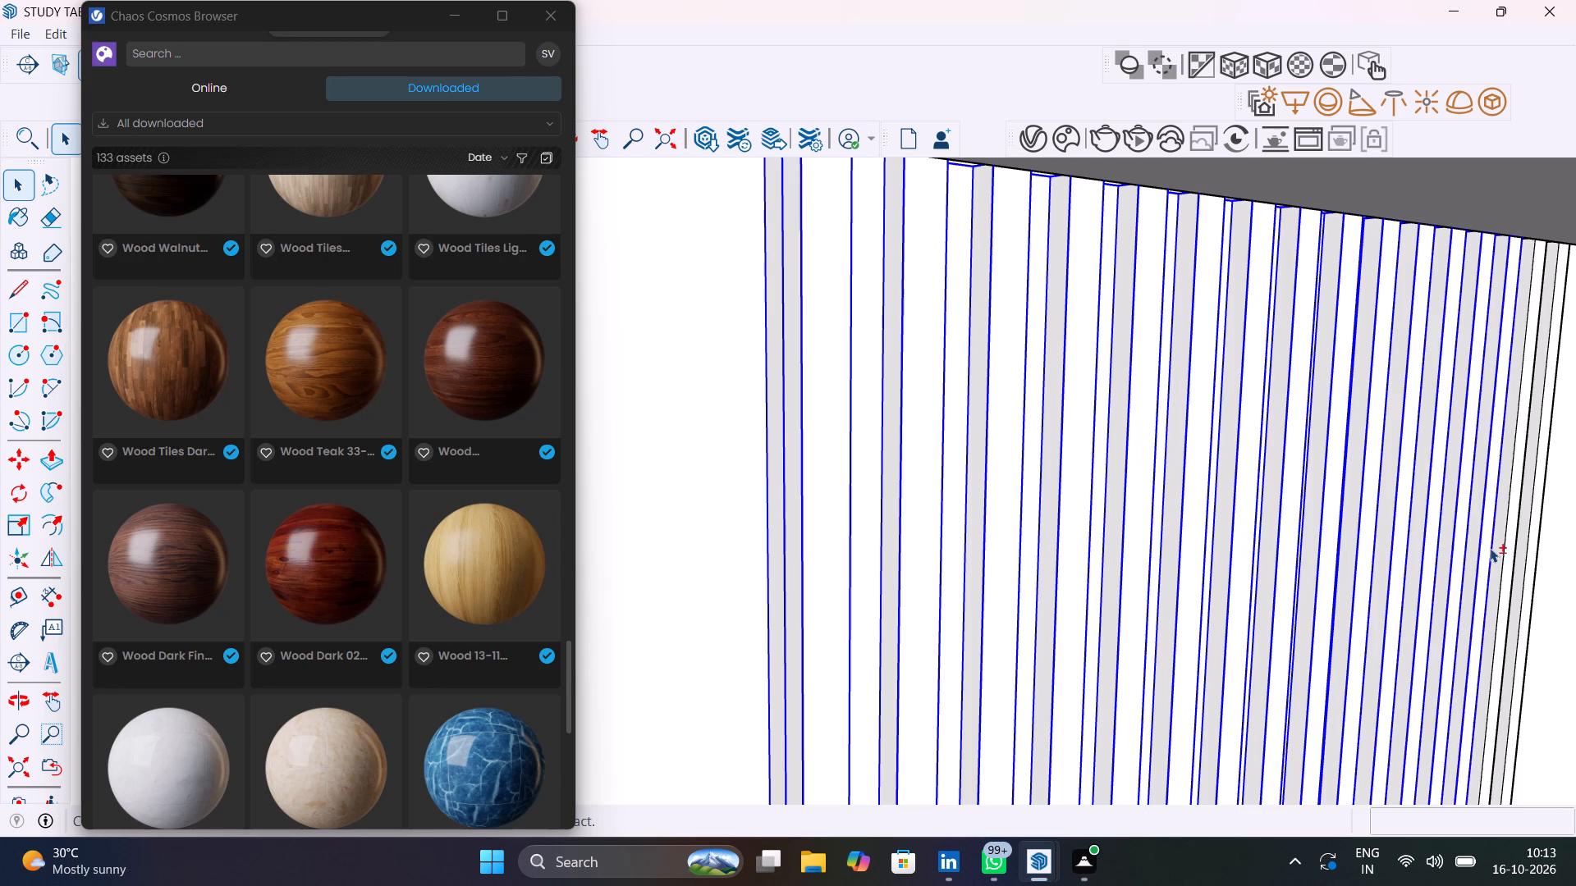
shift+click(1512, 552)
shift+click(1531, 557)
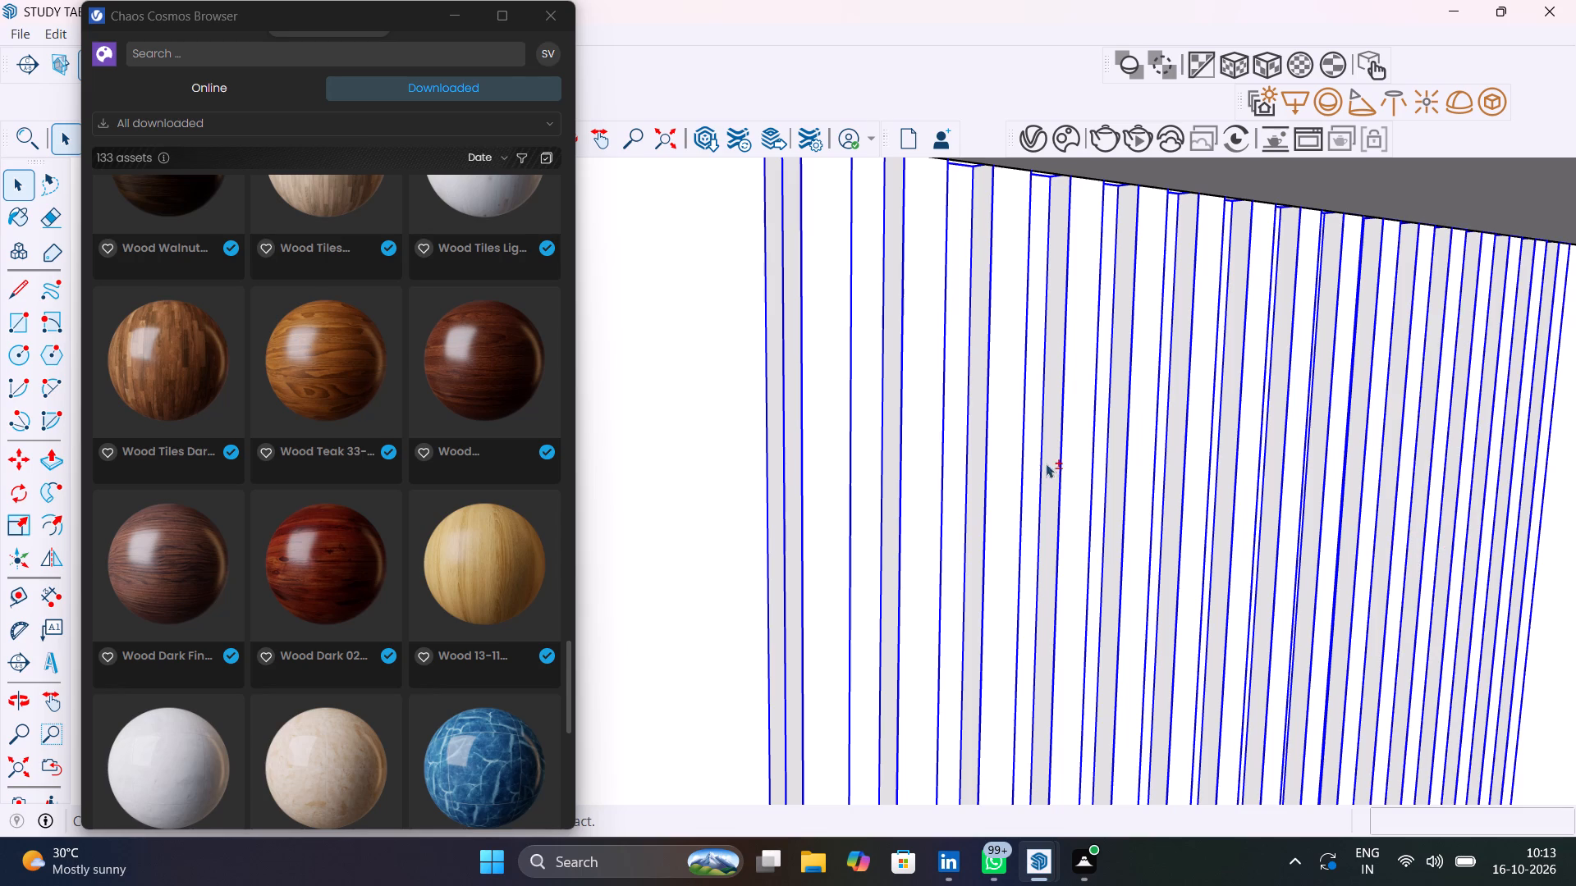
shift+right_click(993, 448)
shift+click(1082, 222)
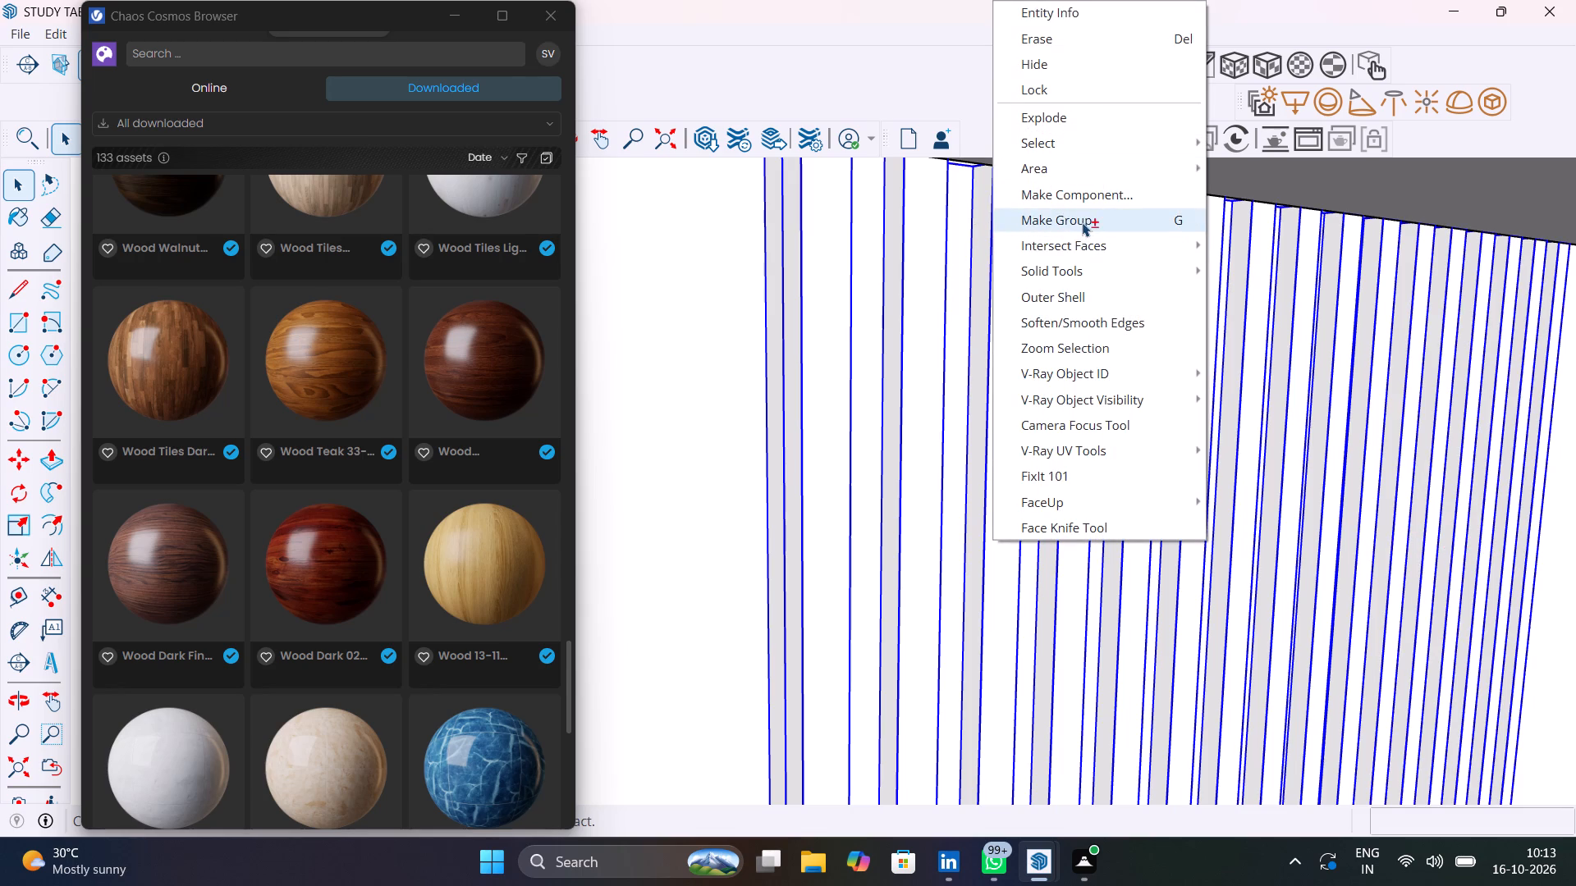
Apply the Wood Teak 33-35 100cm#1 material to the grouped slat panel behind the desk, and clear the selection.
shift+scroll(1082, 223, down, 16)
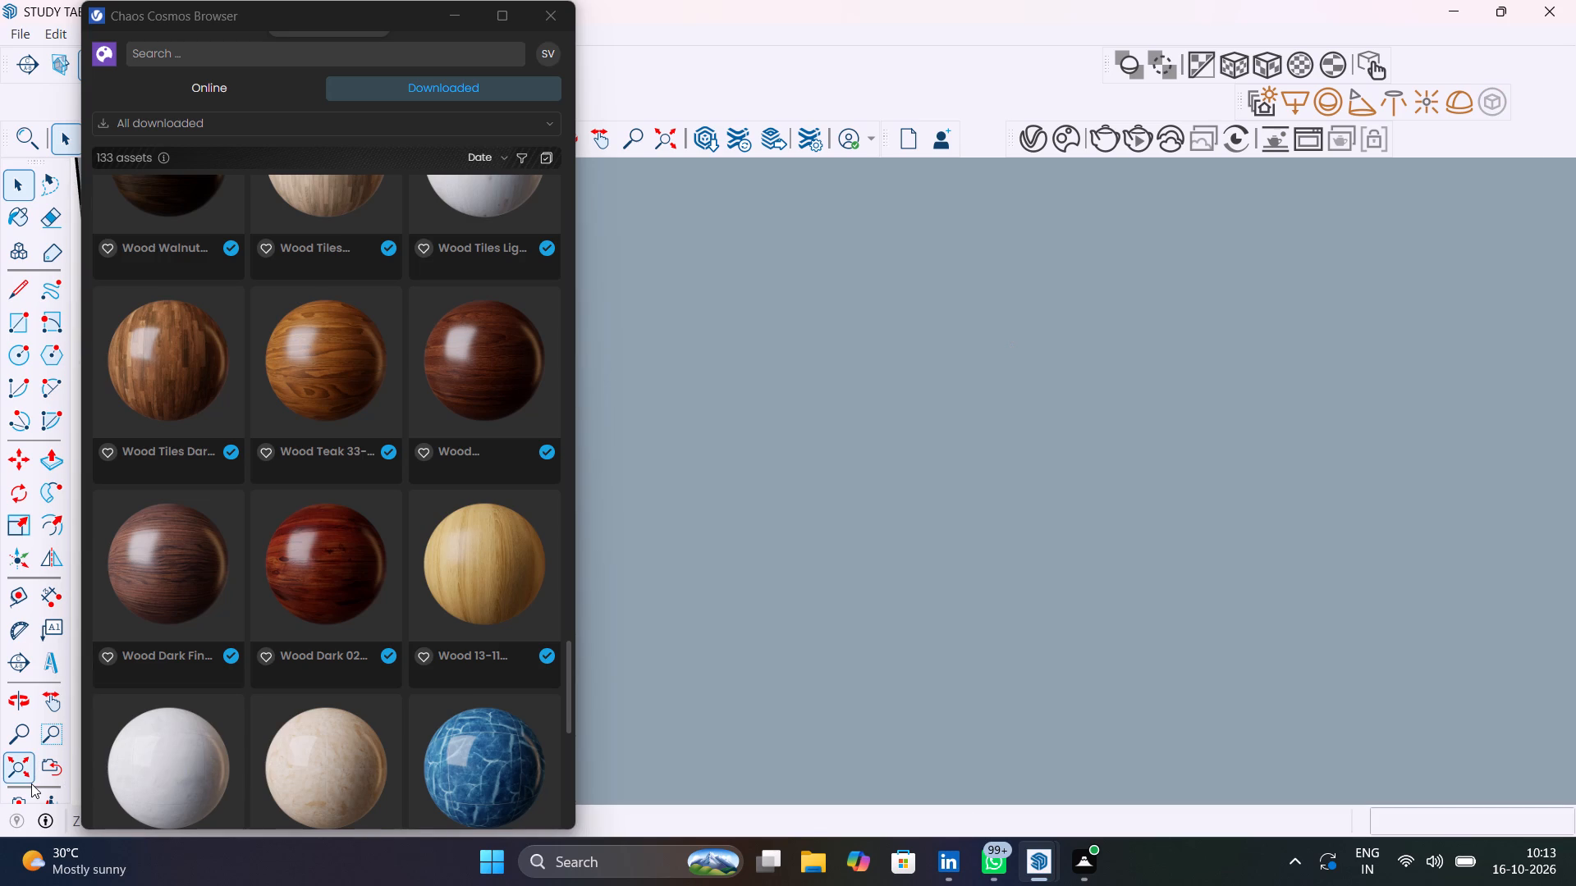
click(31, 783)
click(1215, 401)
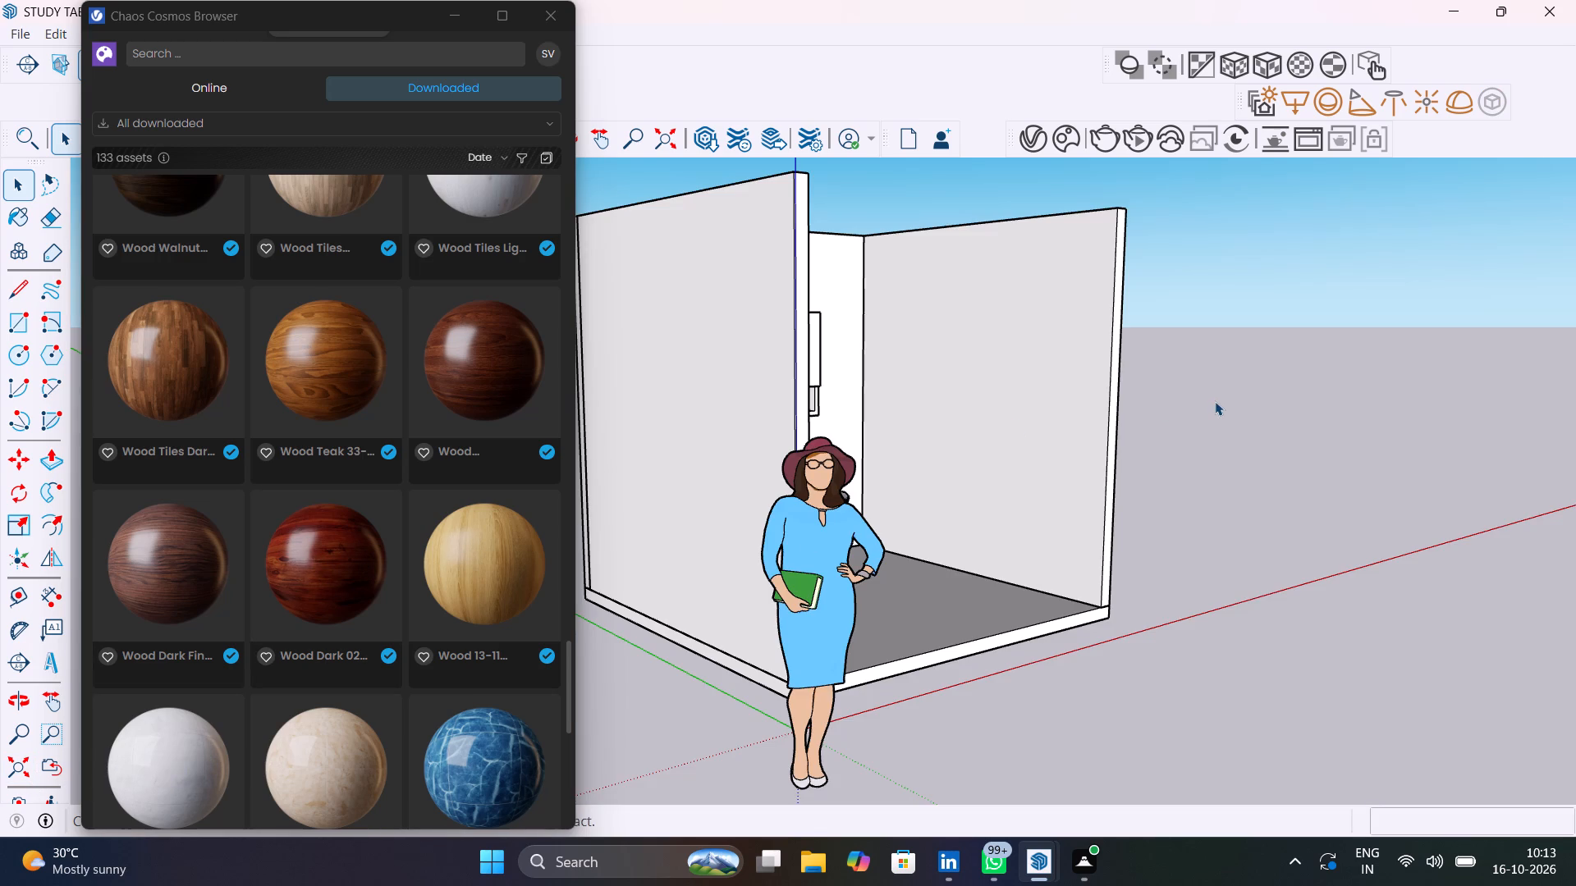
scroll(843, 409, up, 11)
shift+middle_drag(726, 431, 959, 409)
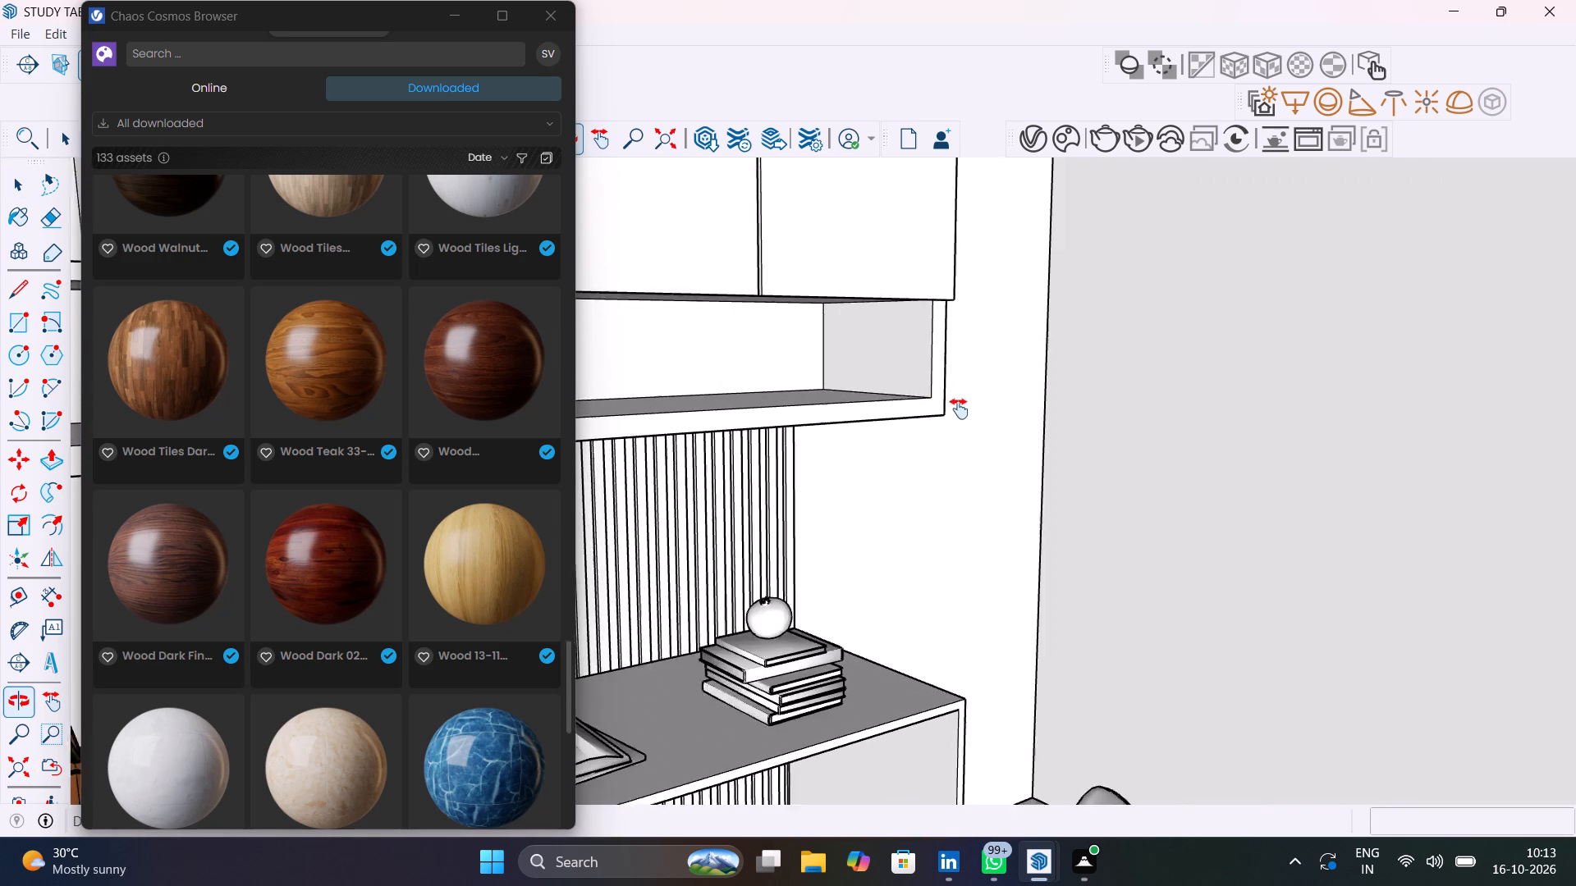
shift+middle_drag(959, 409, 1212, 400)
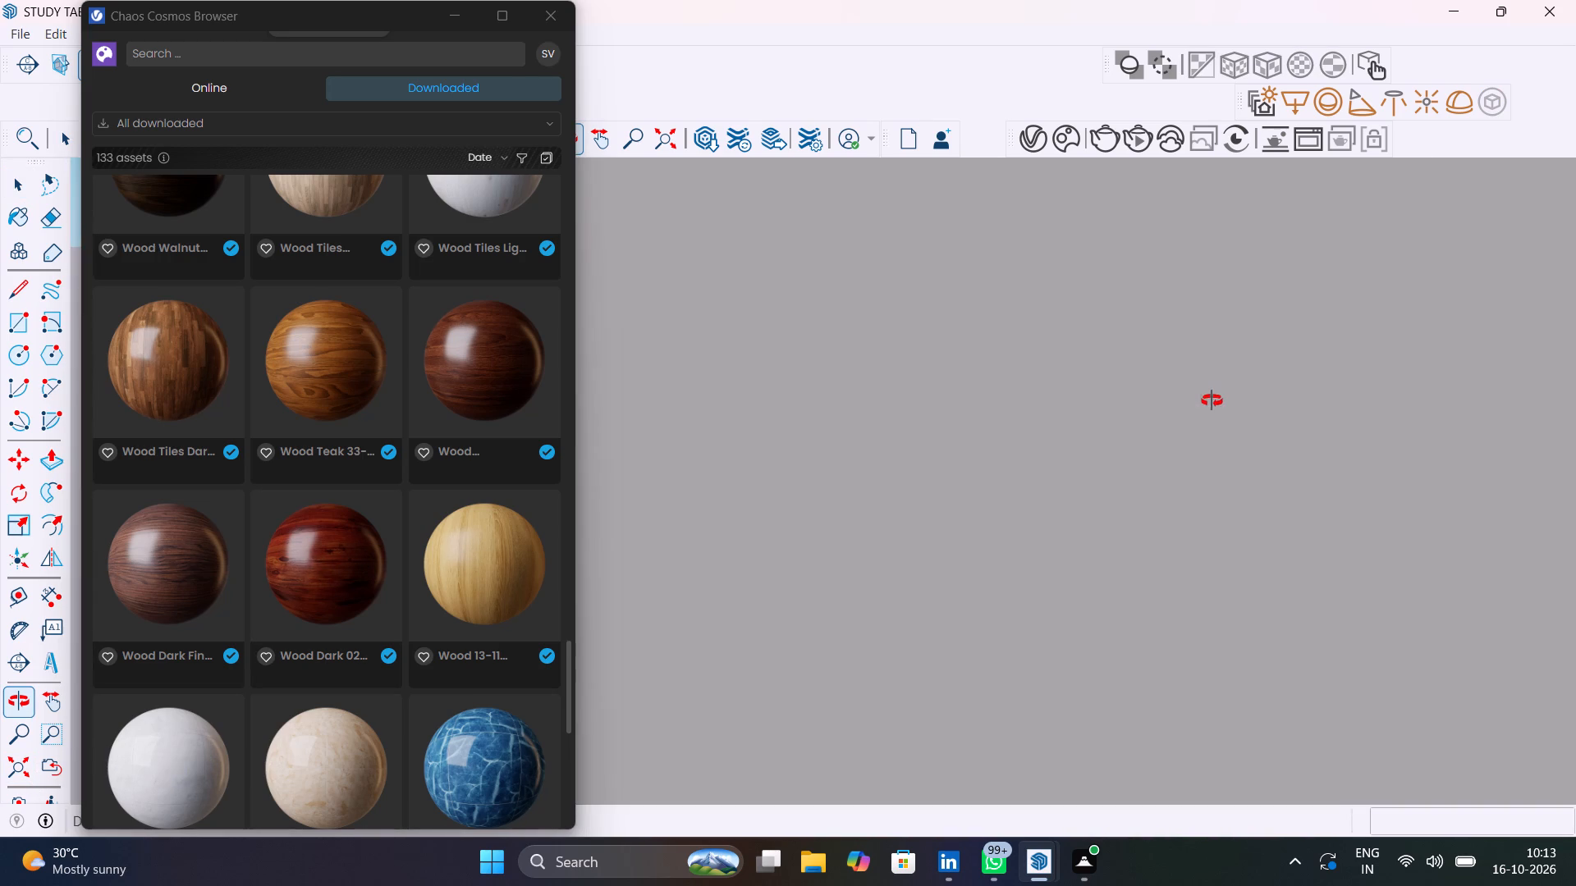
shift+middle_drag(1212, 400, 1047, 411)
scroll(1094, 442, up, 5)
middle_drag(1148, 452, 1106, 442)
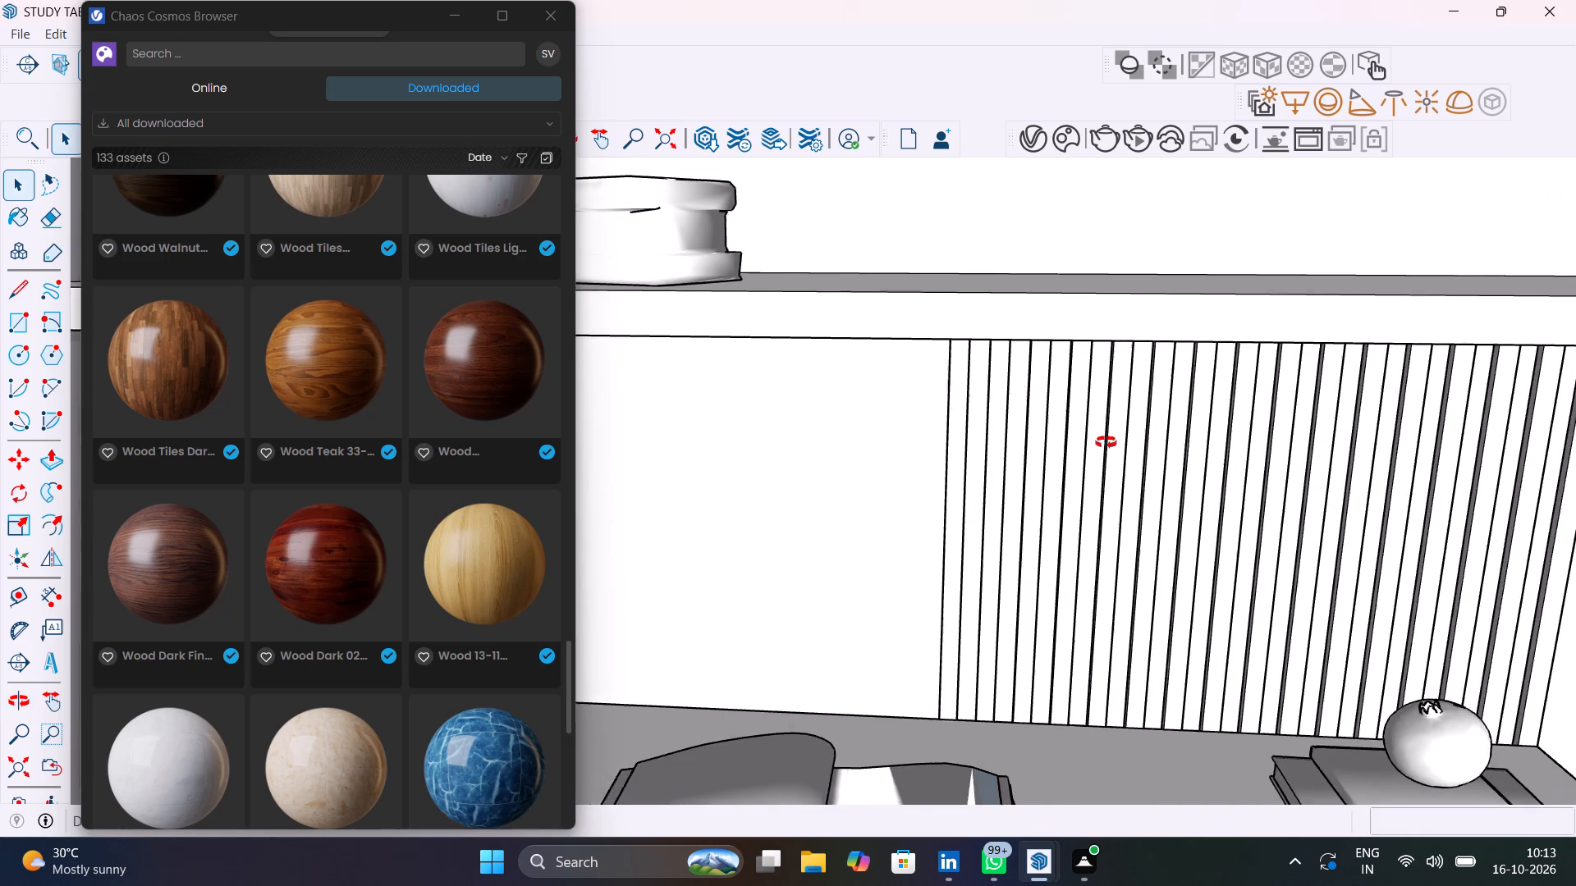
middle_drag(1106, 442, 1064, 409)
scroll(1064, 409, up, 1)
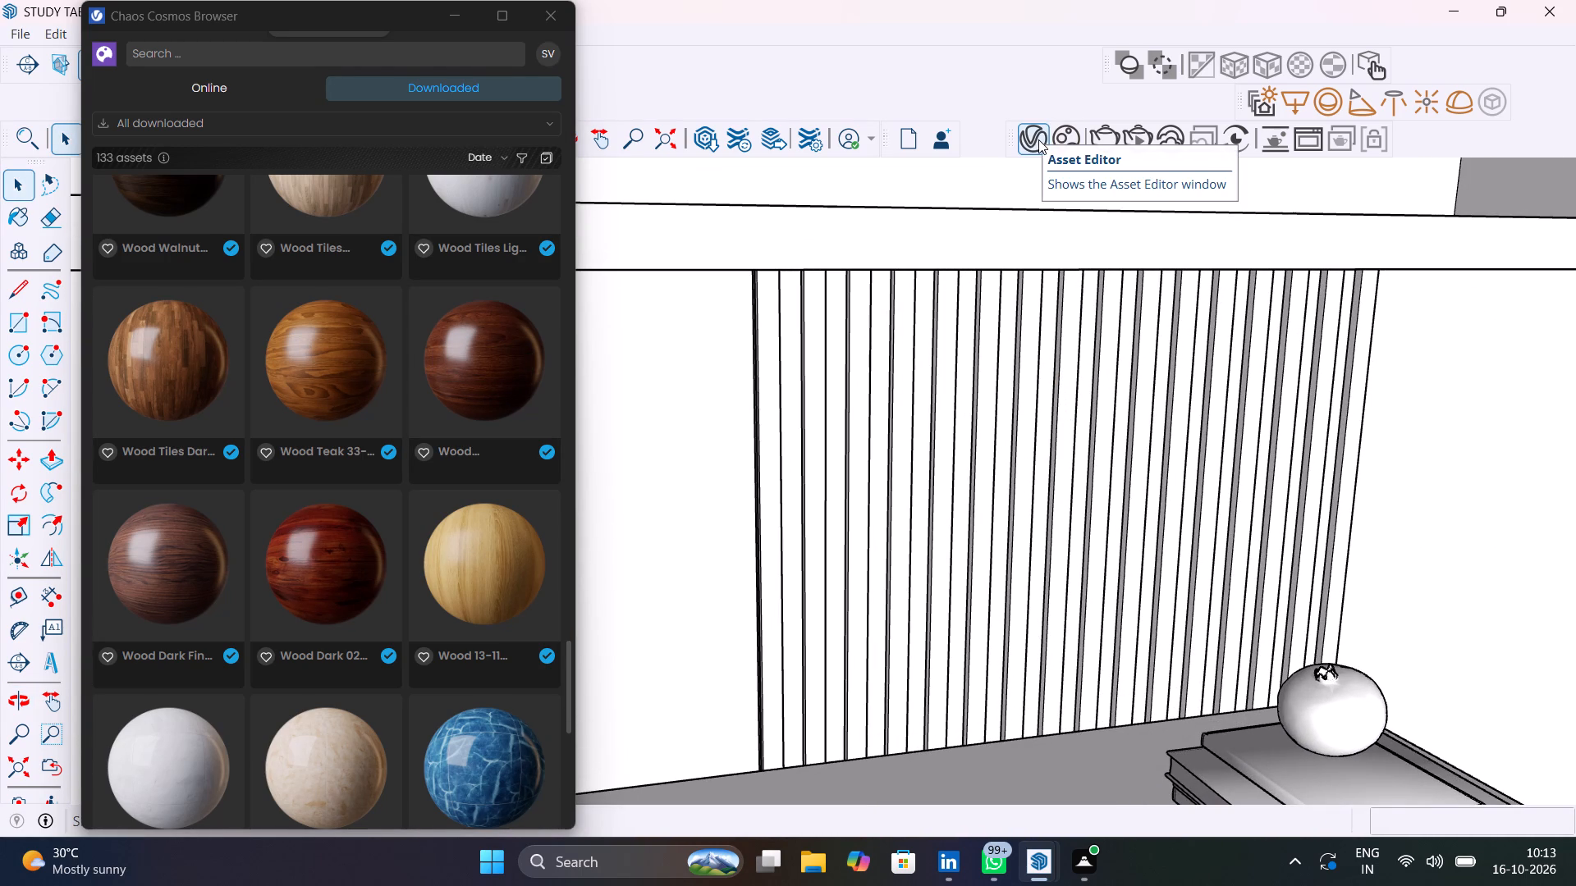
click(1036, 139)
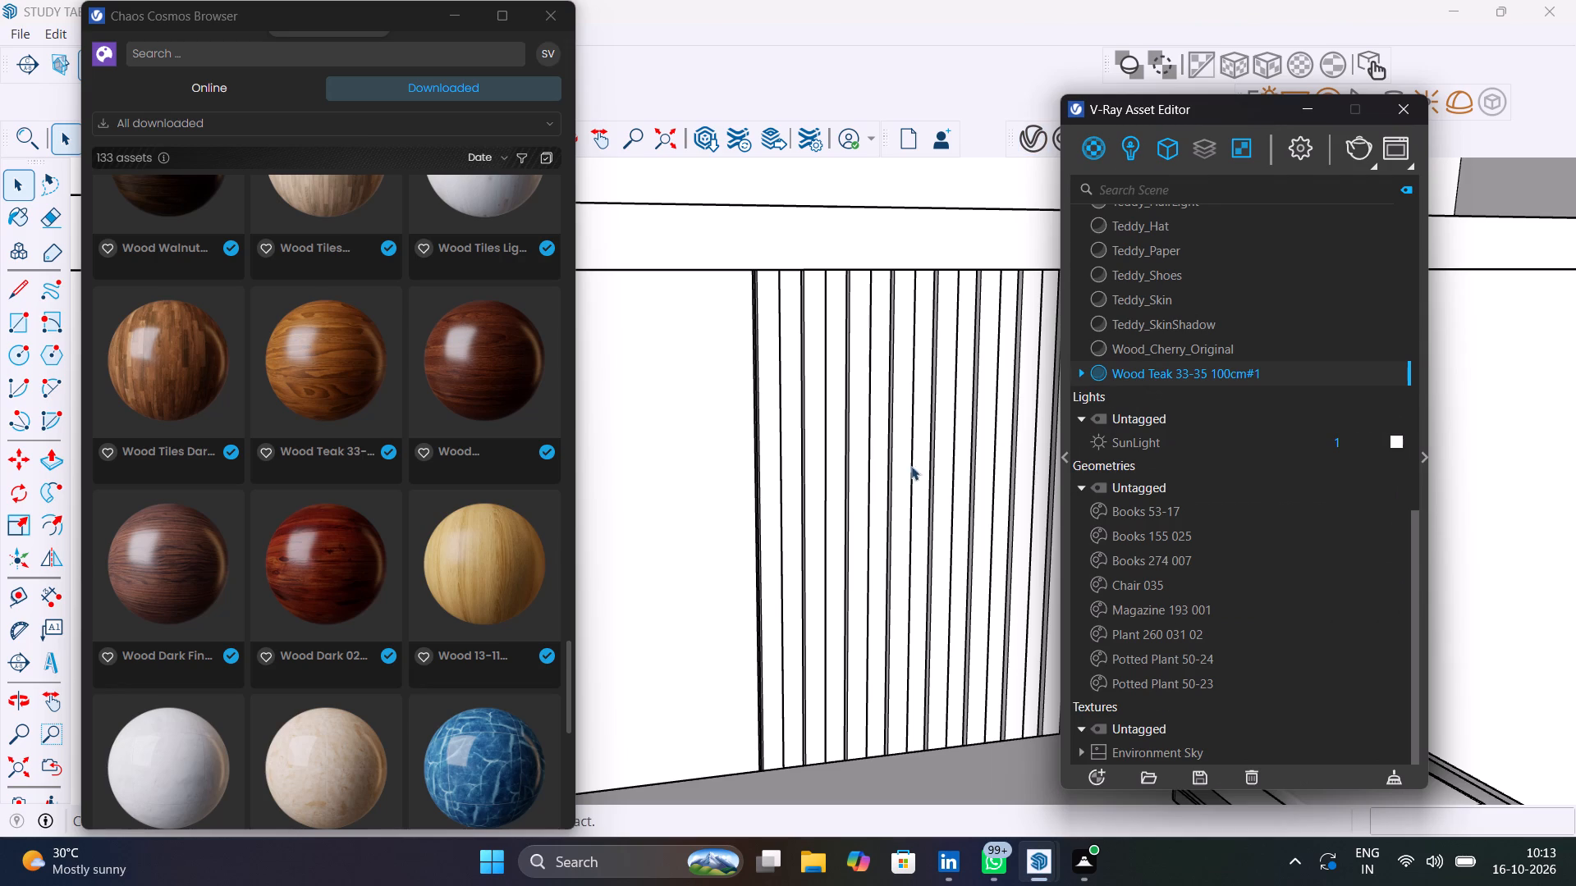
click(900, 447)
right_click(1193, 377)
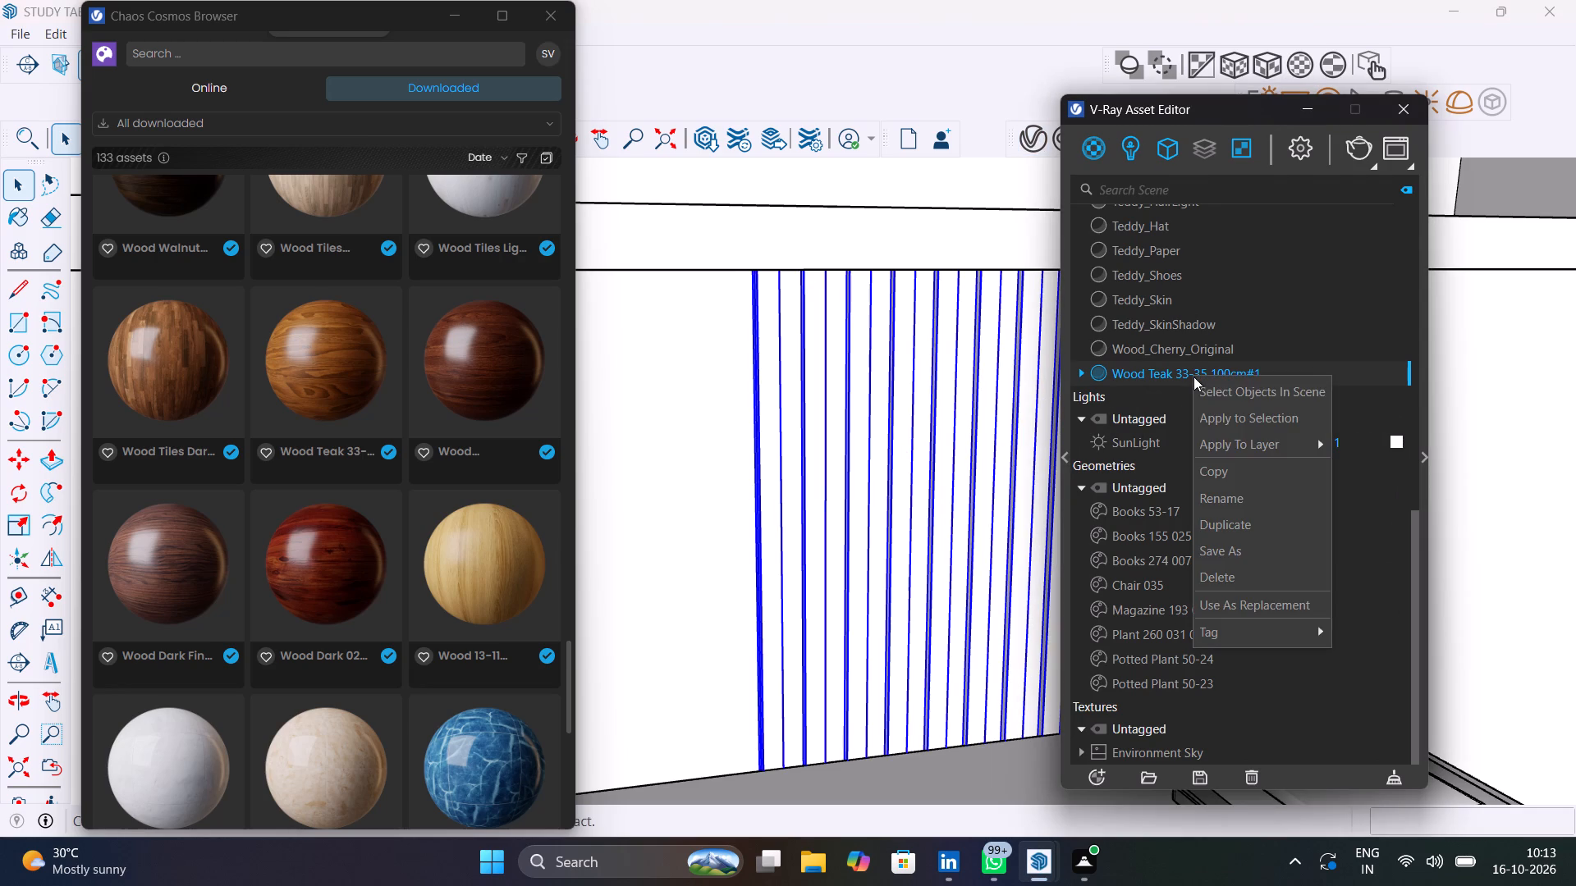
click(1221, 416)
scroll(671, 464, down, 8)
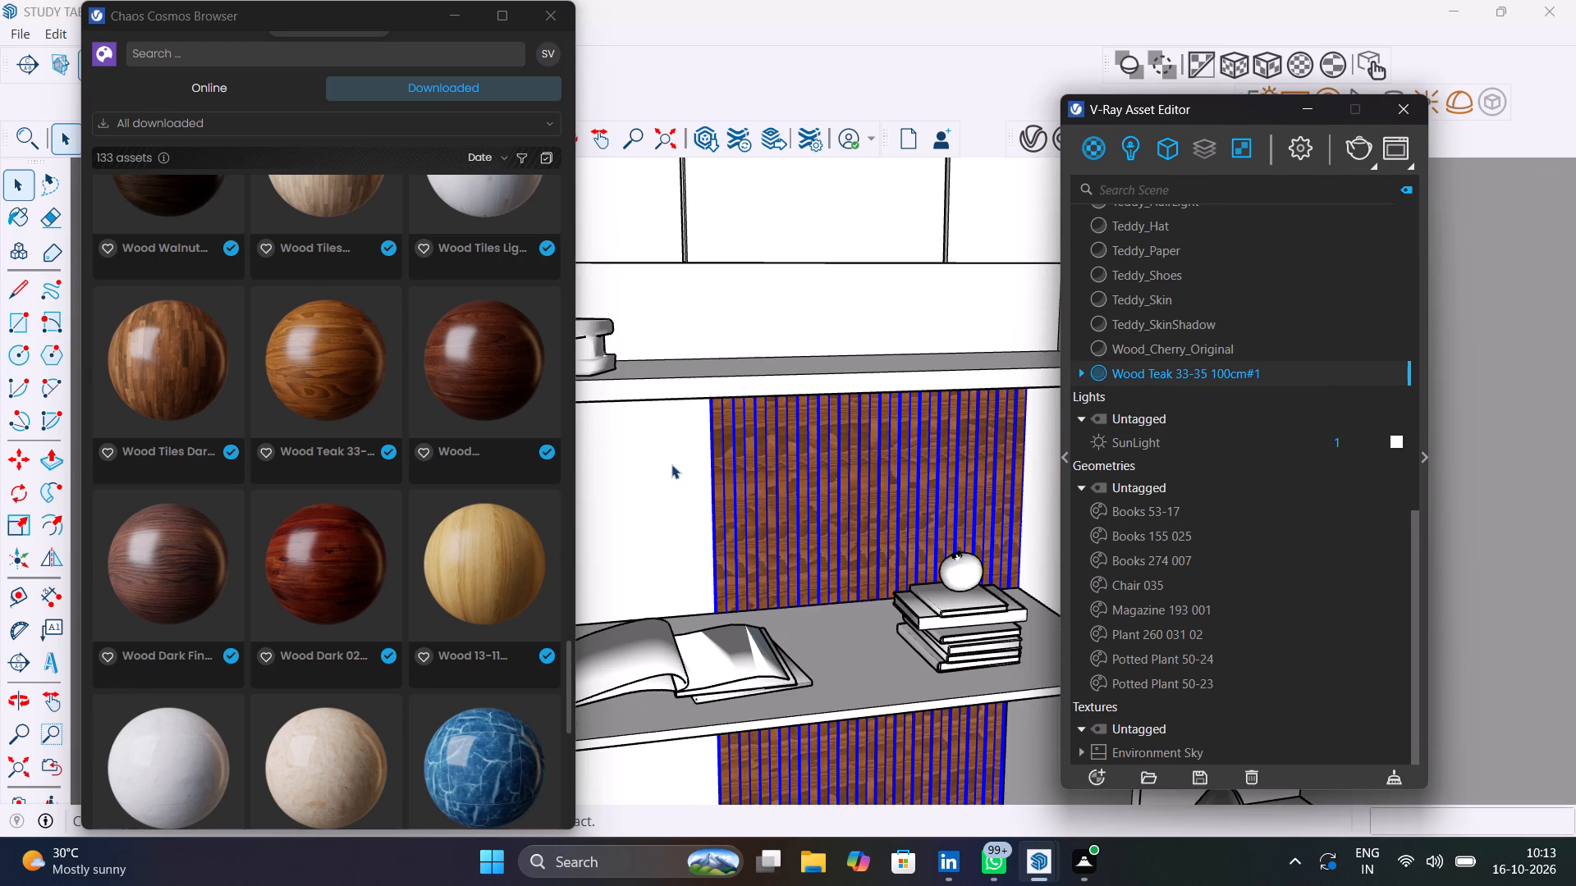
scroll(671, 464, down, 11)
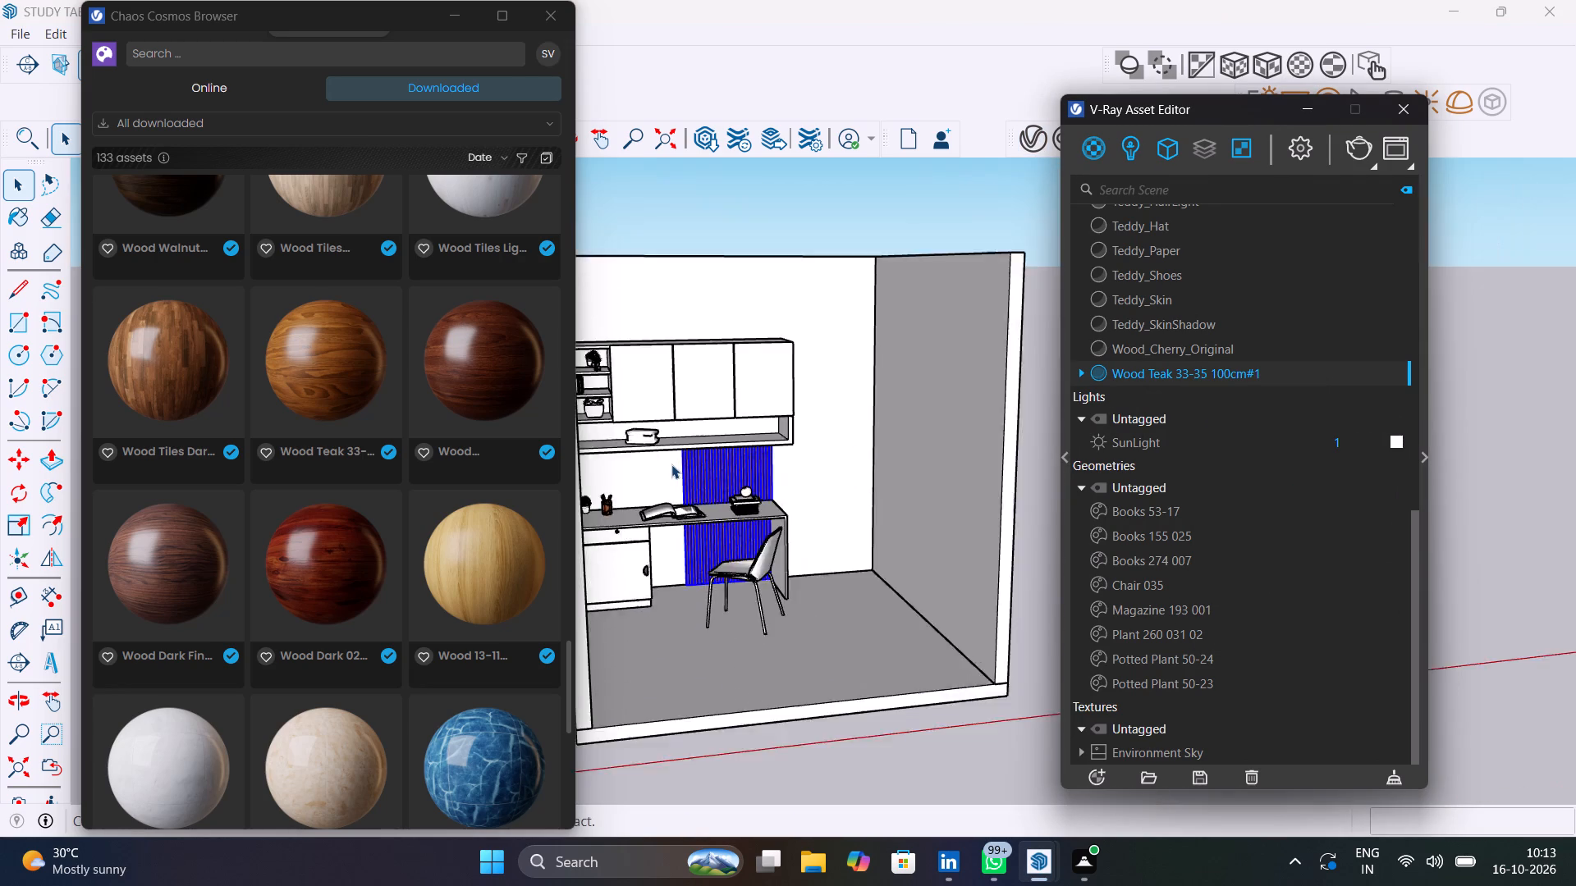
scroll(671, 464, down, 9)
click(907, 441)
Apply Wood Teak 33-35 100cm#1 to the study desk's top and side panel group, and clear the selection.
scroll(725, 478, up, 5)
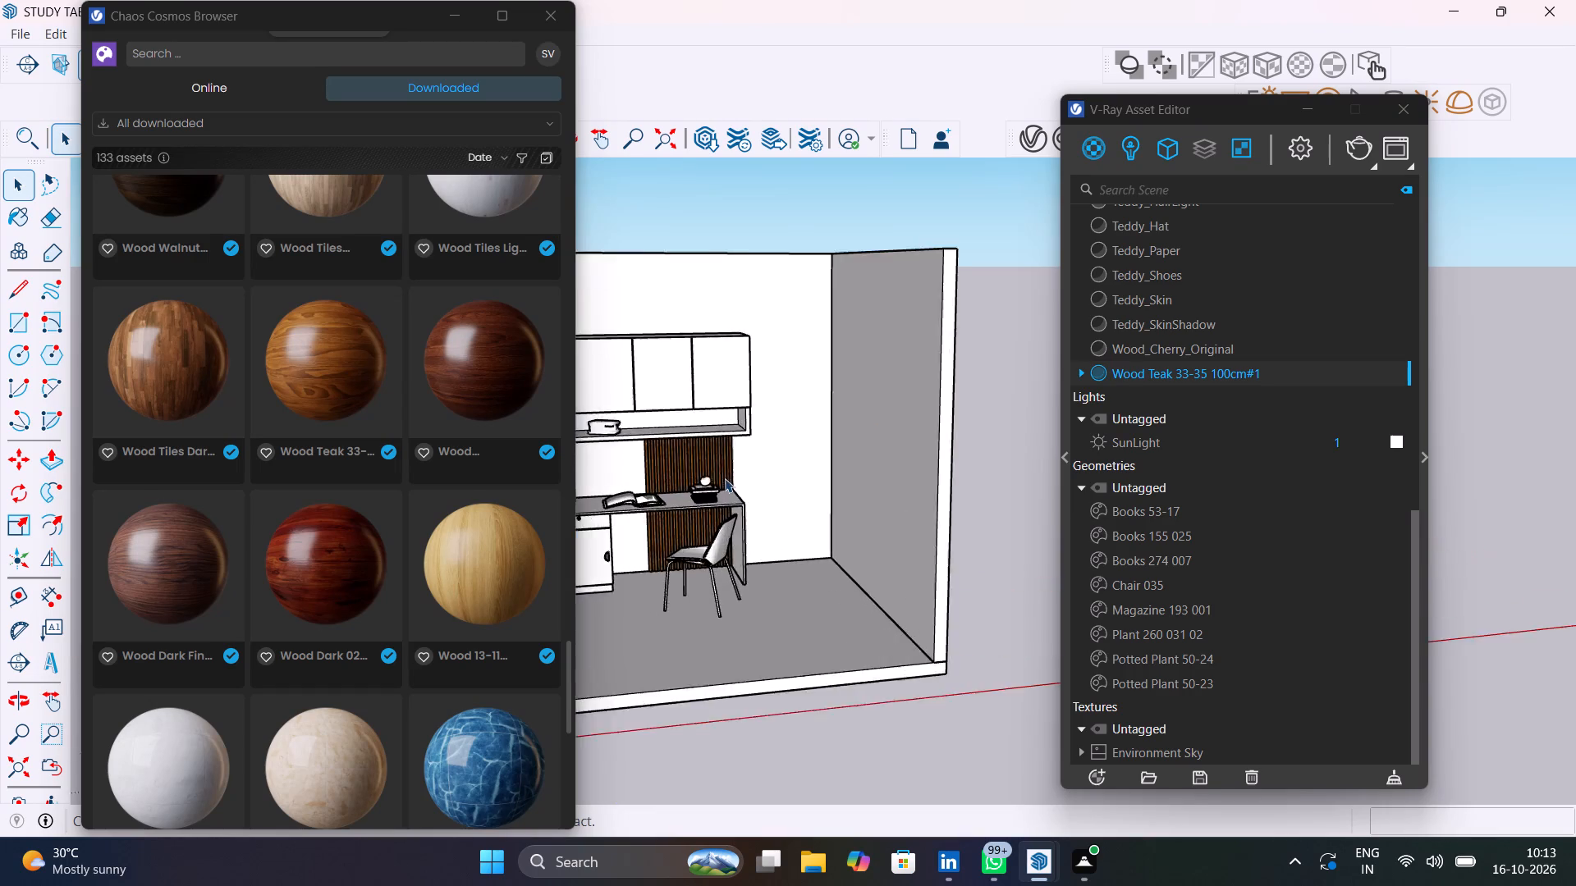
scroll(725, 478, up, 6)
shift+middle_drag(744, 473, 973, 423)
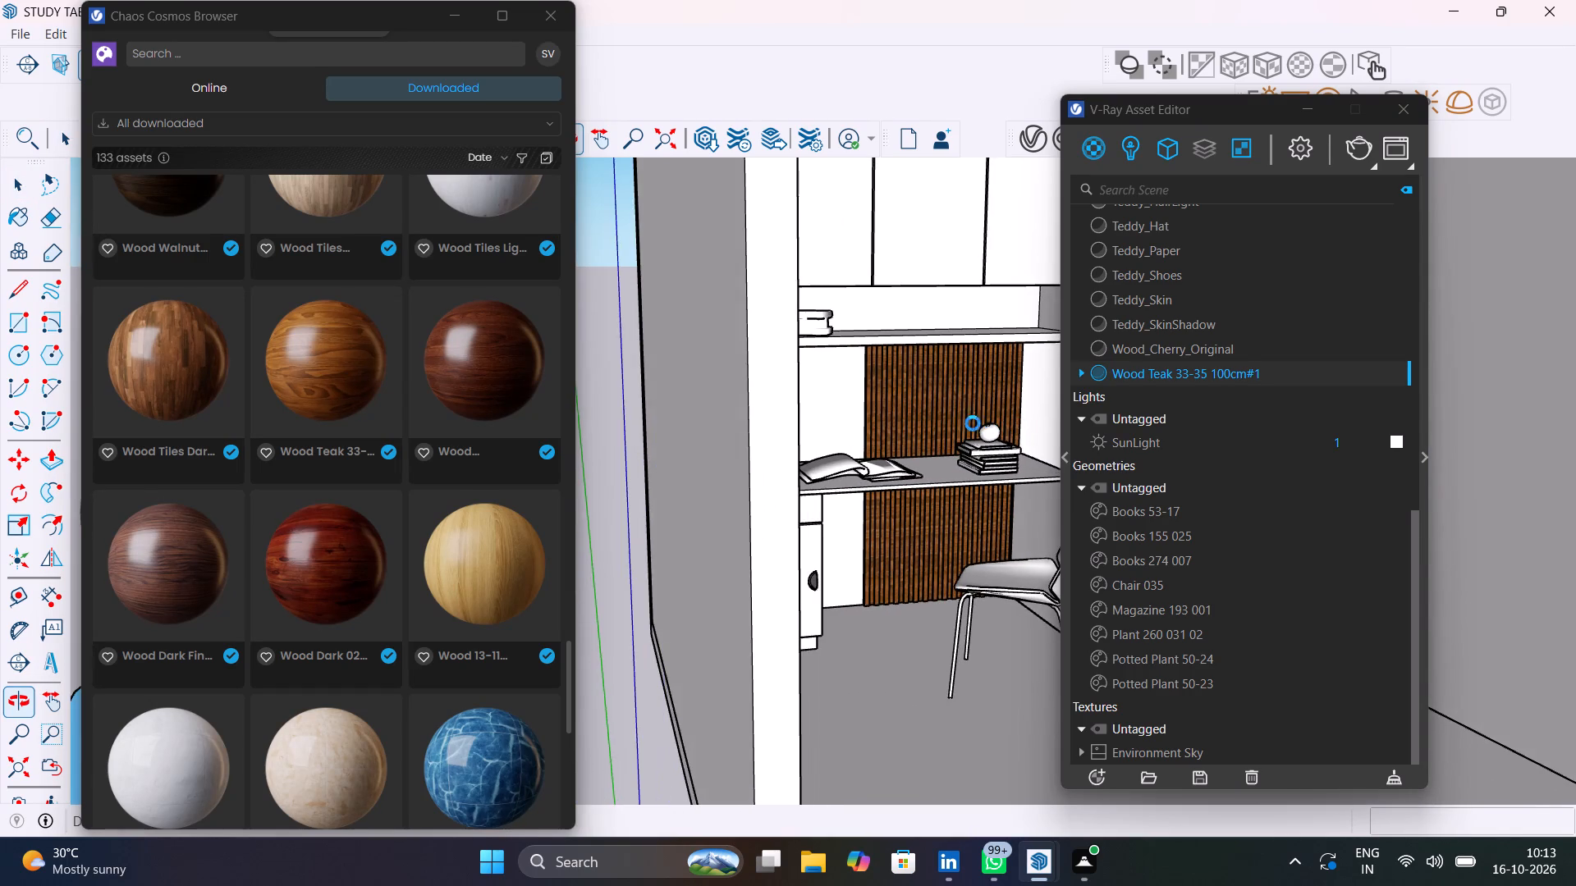
shift+middle_drag(973, 423, 951, 423)
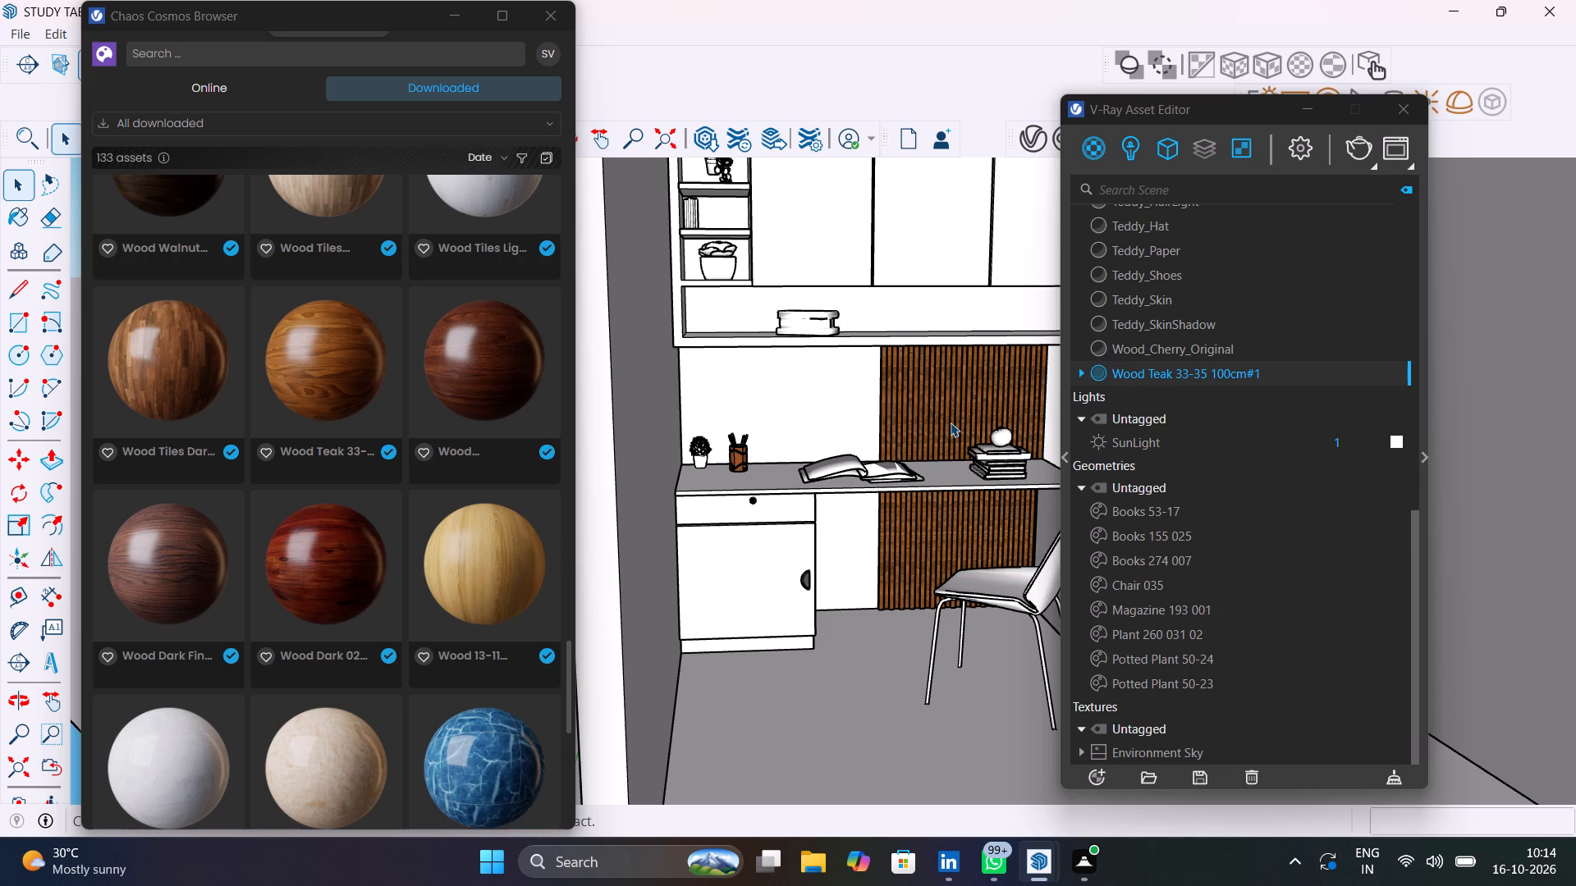
scroll(905, 511, up, 6)
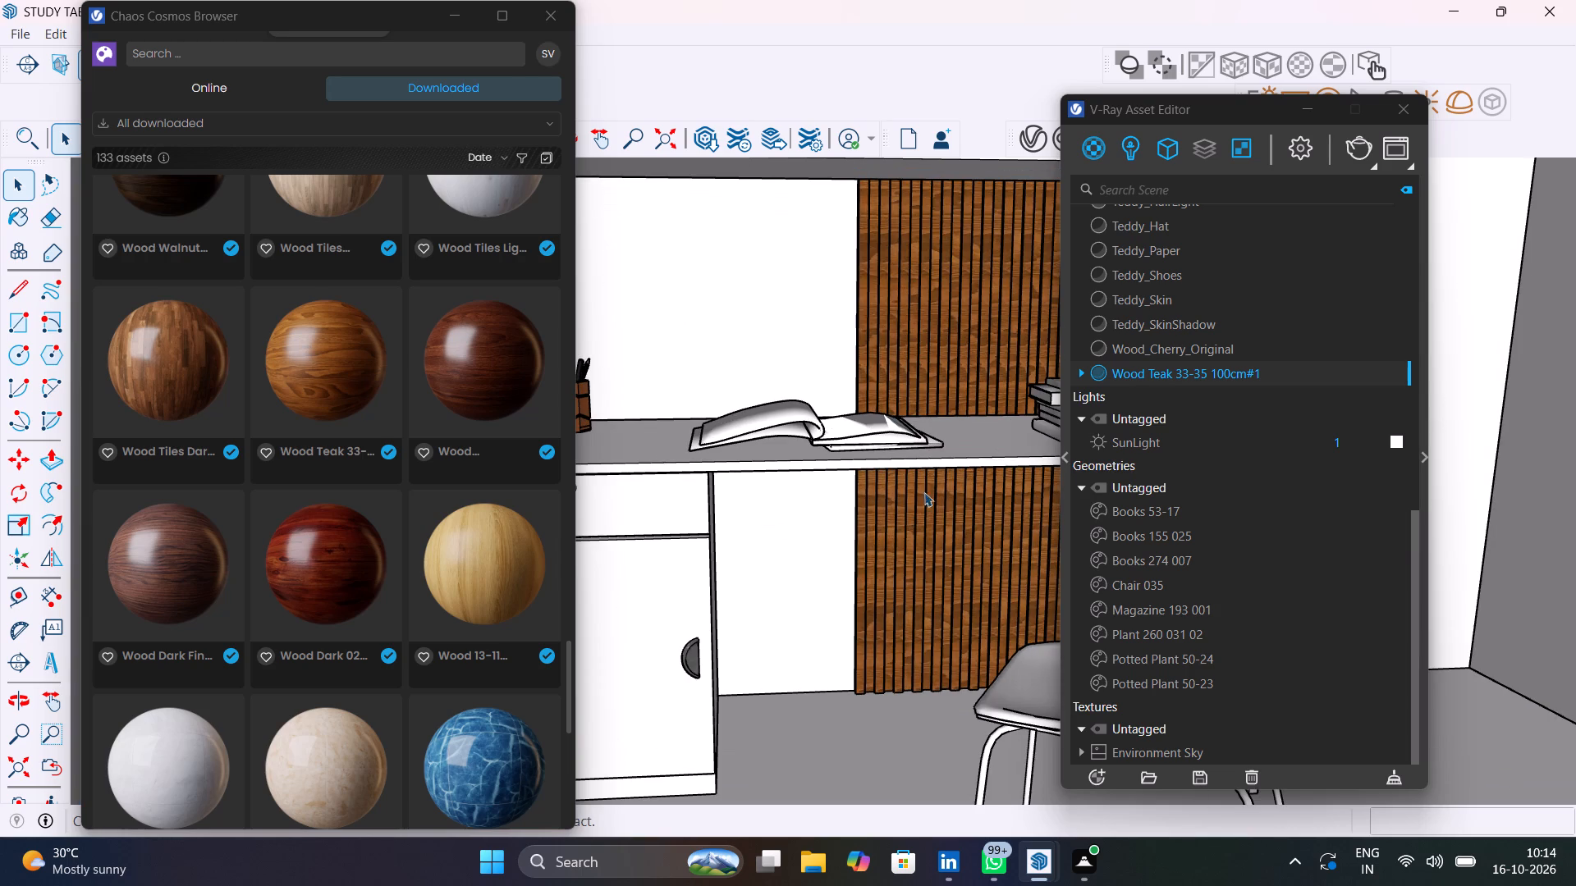
click(953, 462)
scroll(953, 461, down, 4)
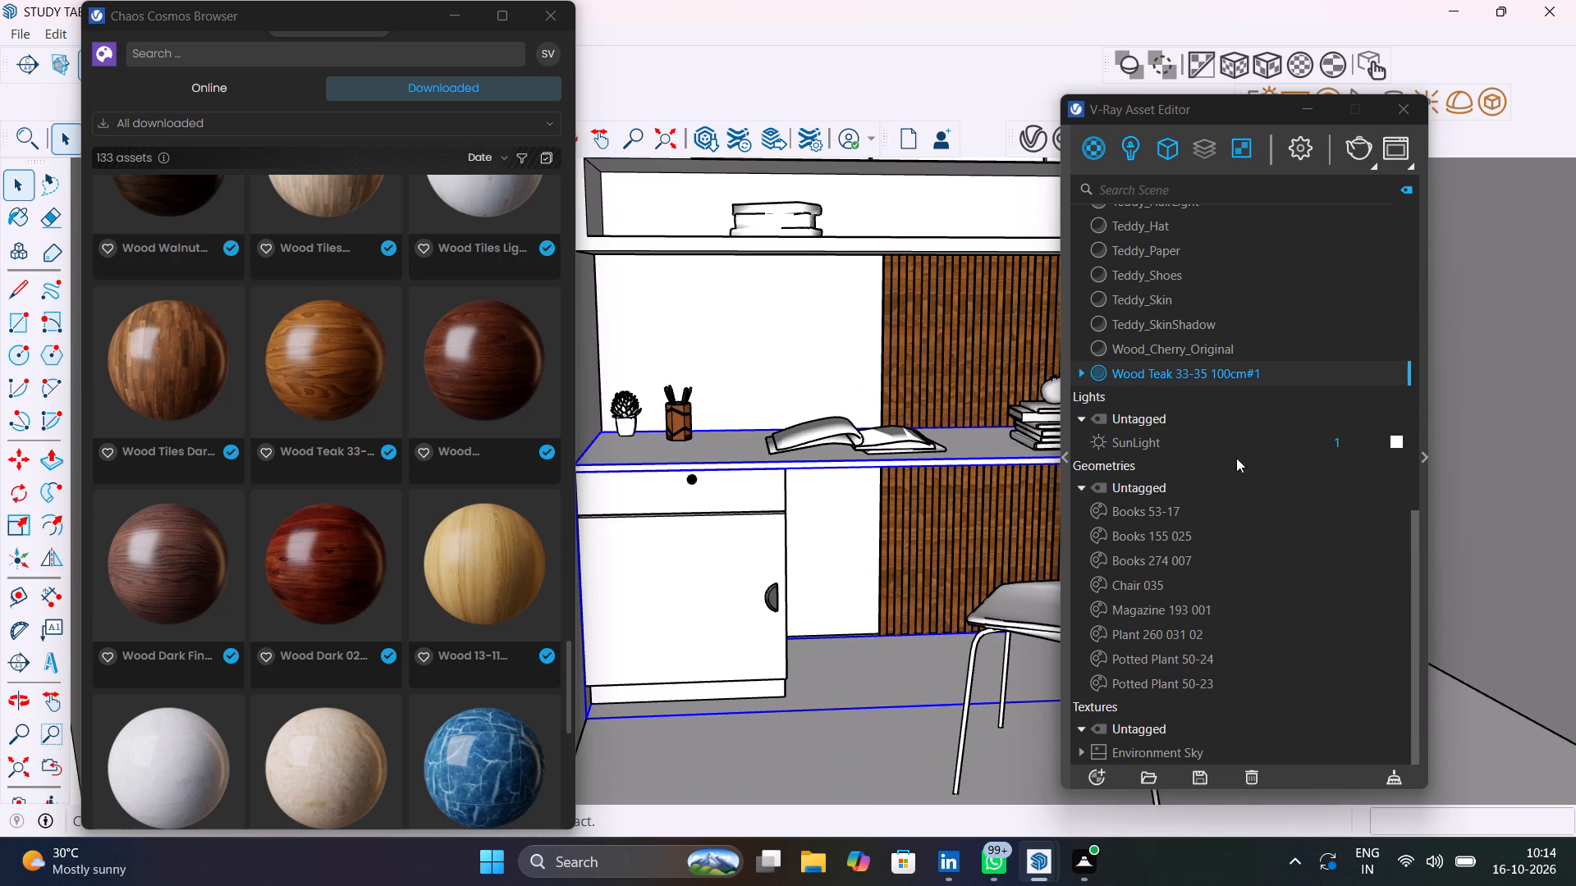
right_click(1295, 373)
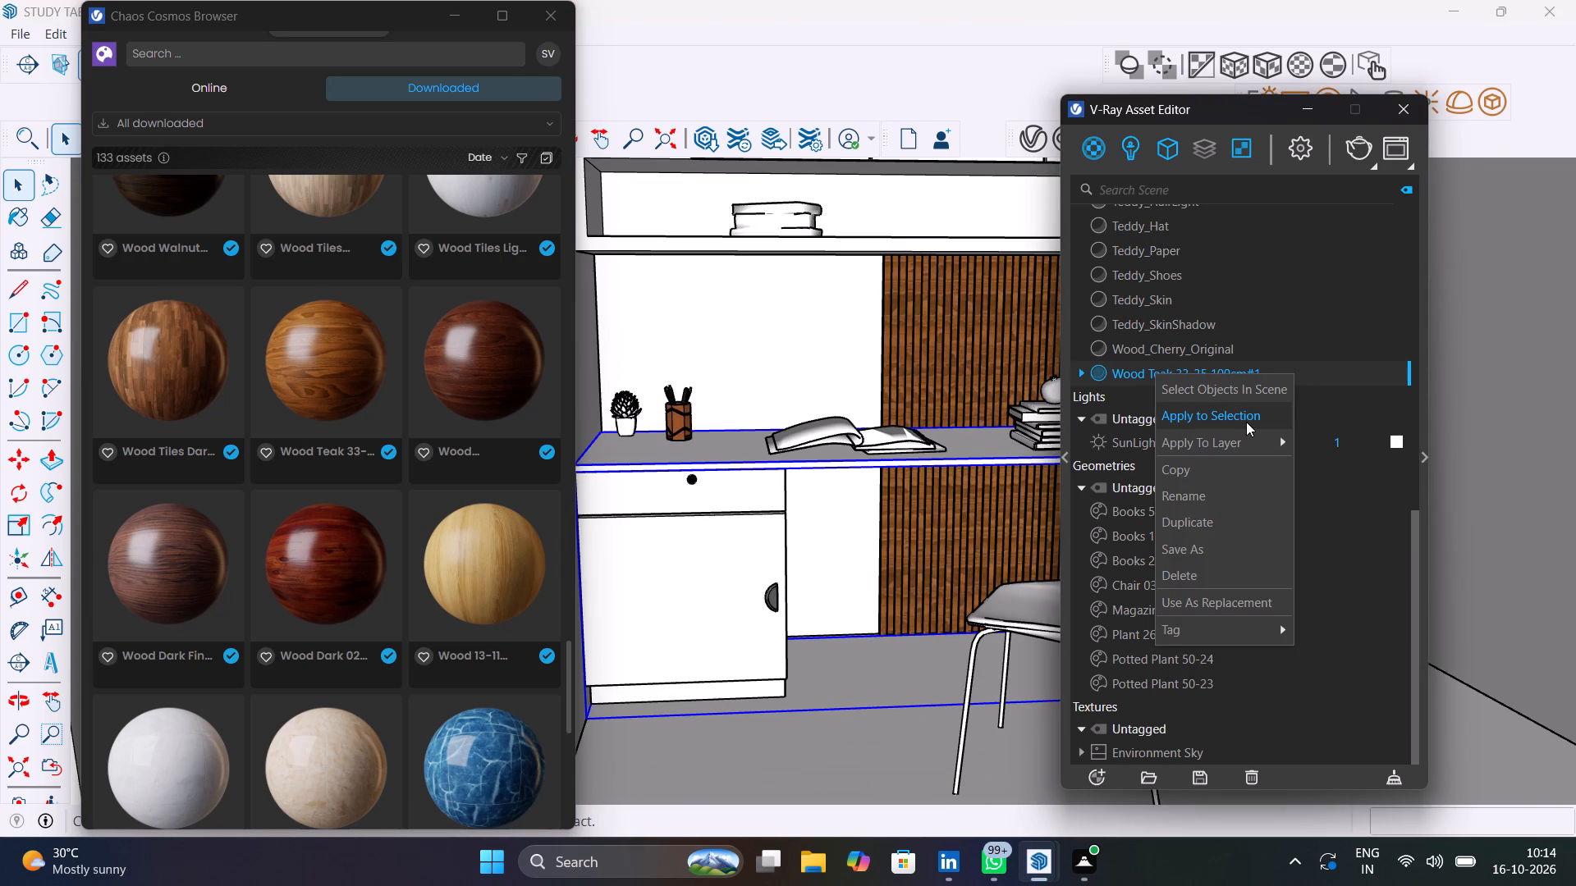
click(1244, 422)
scroll(859, 540, down, 3)
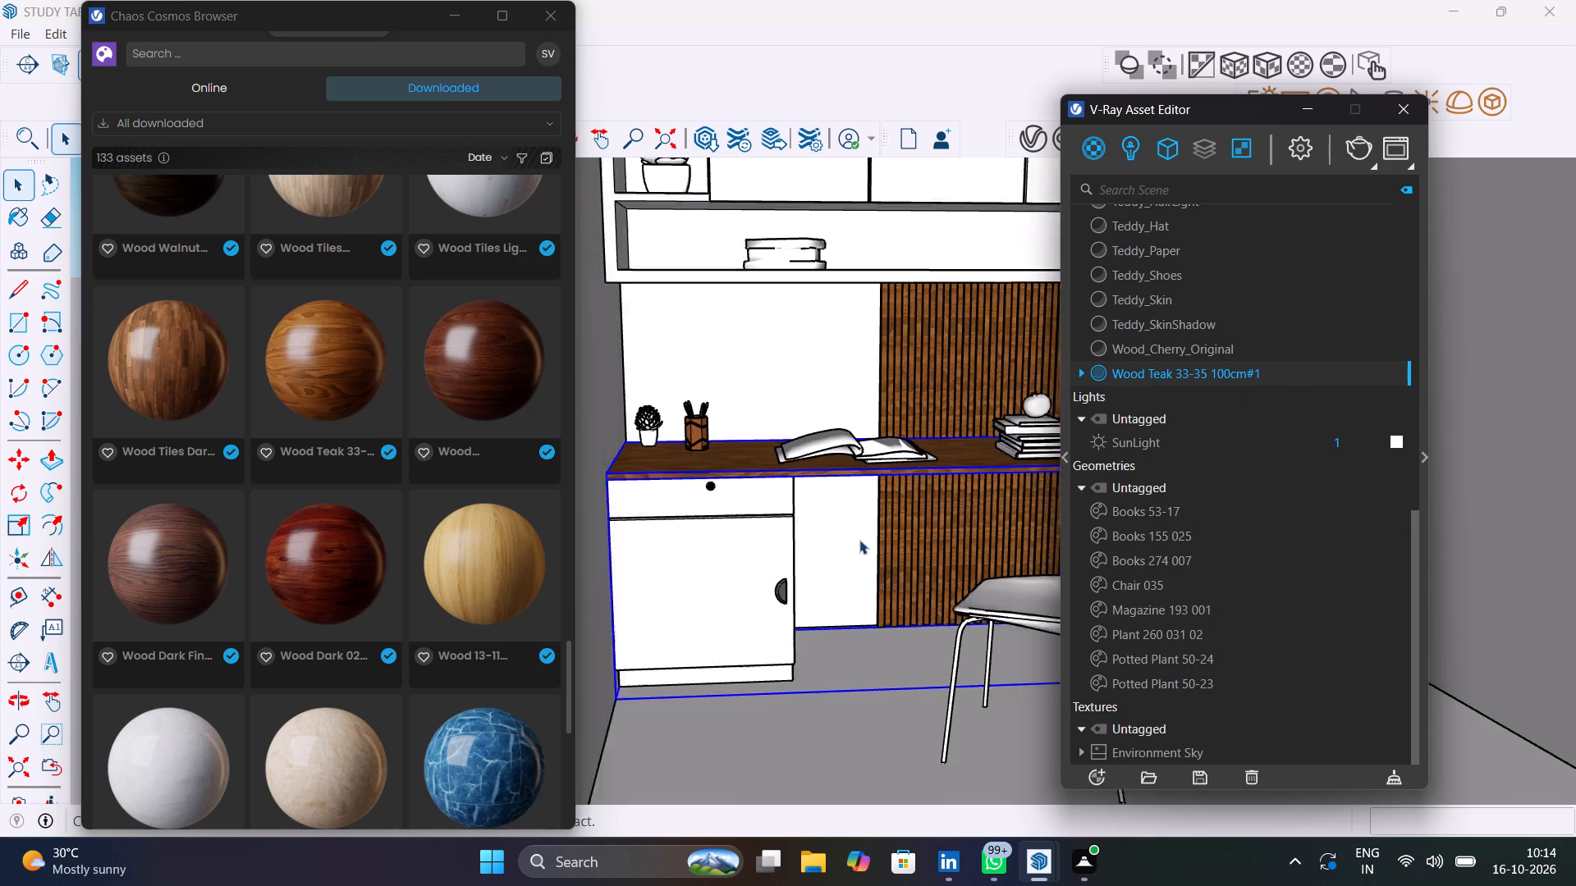
scroll(859, 540, down, 8)
click(671, 463)
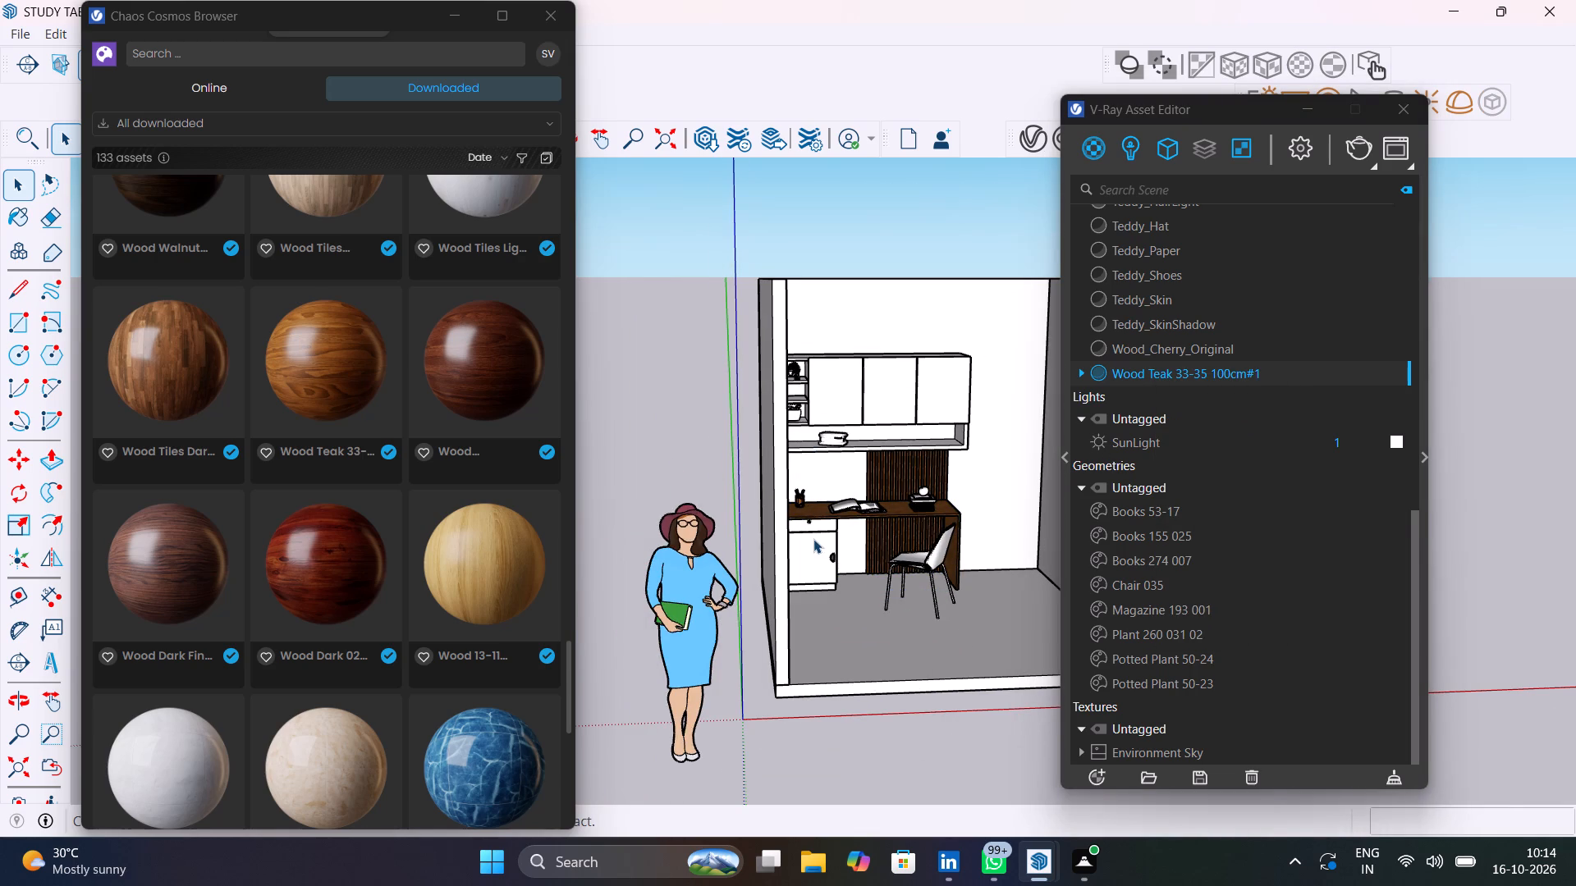
Find the XPS Yellow SSS 1.51cm material among the downloaded Cosmos assets and import it into the scene.
scroll(813, 539, up, 16)
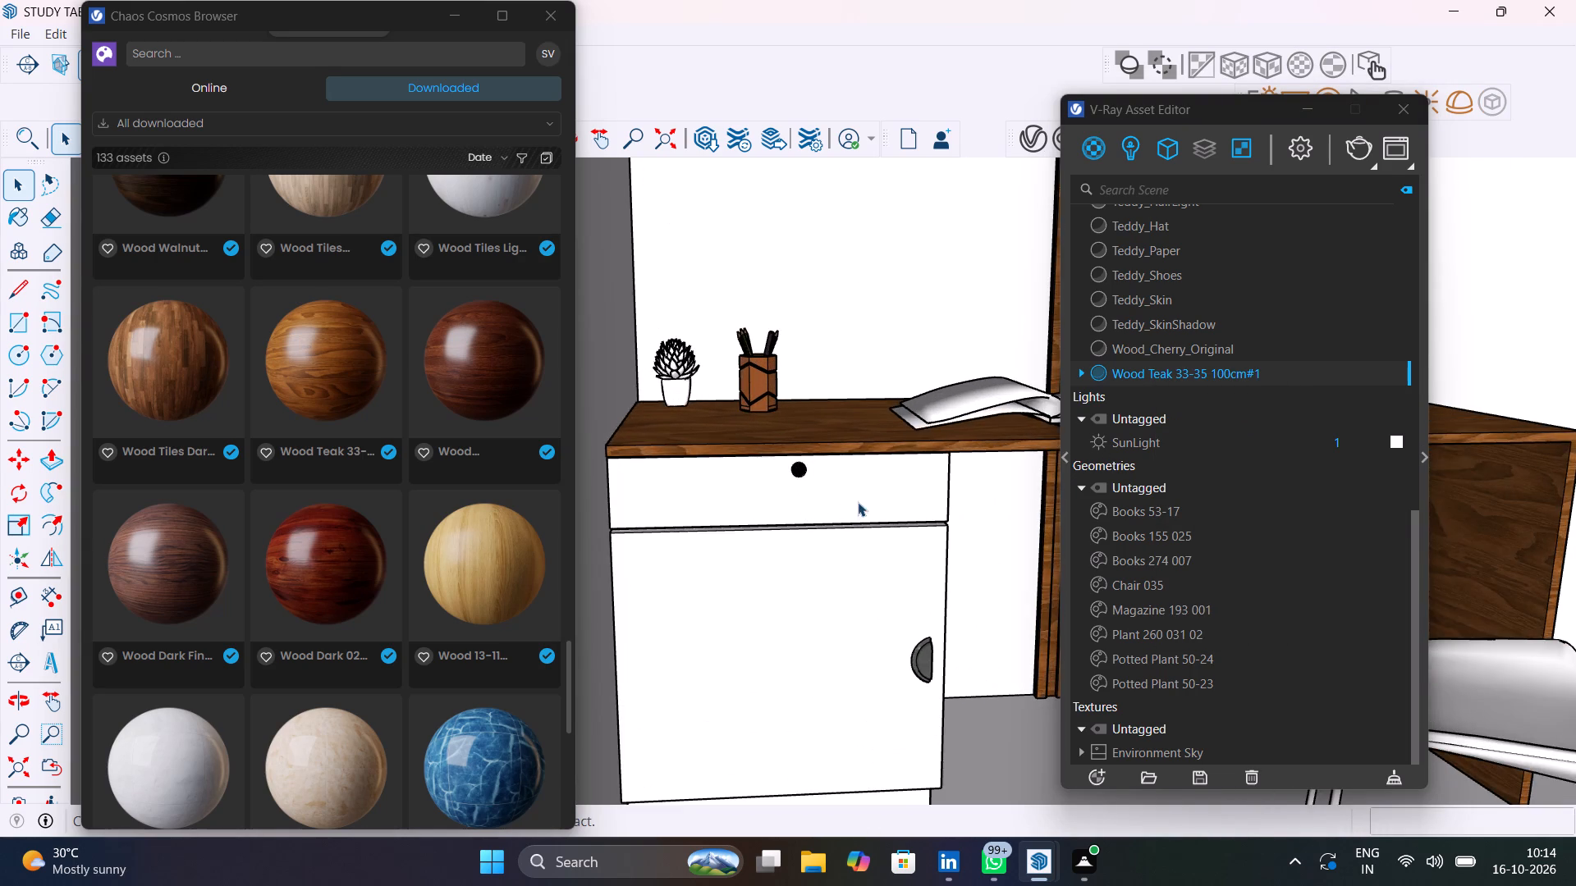
middle_drag(858, 502, 785, 470)
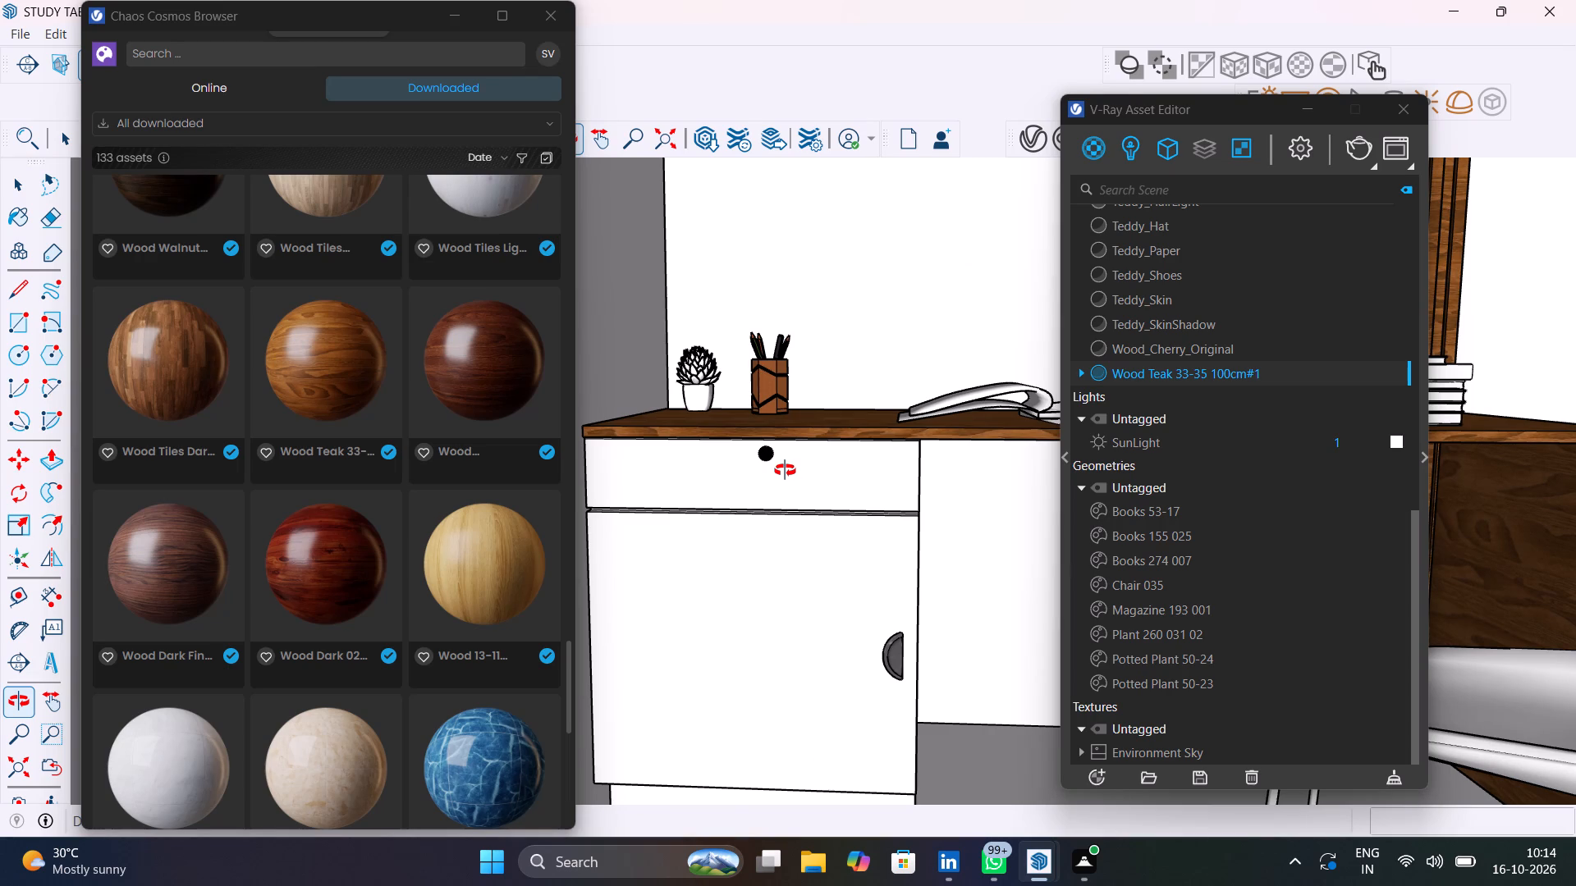
middle_drag(785, 470, 923, 478)
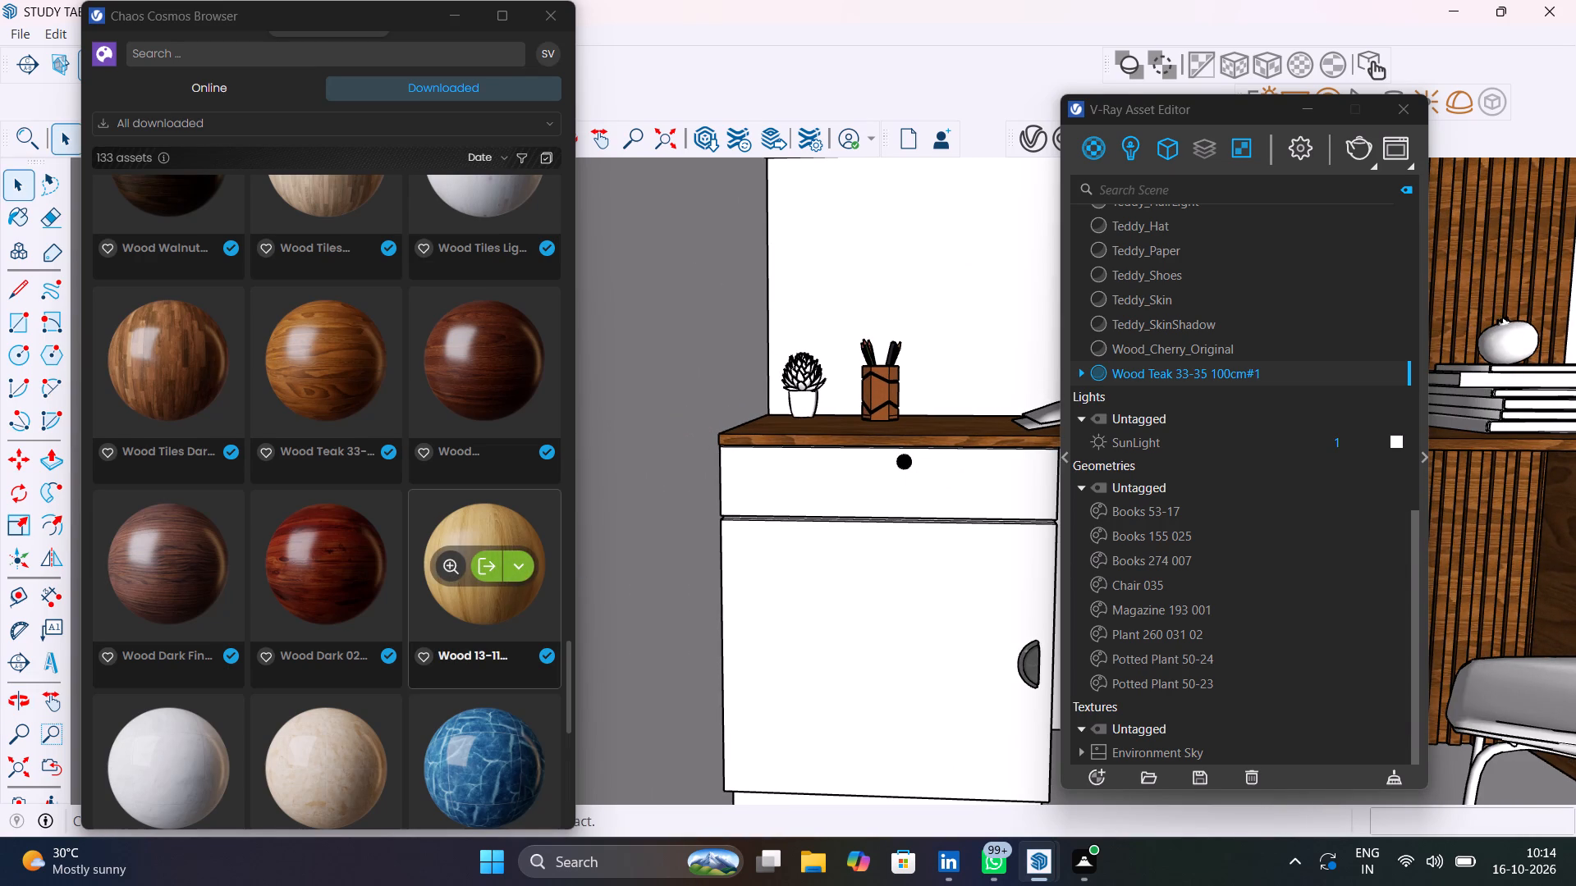
scroll(517, 609, down, 5)
scroll(517, 609, up, 5)
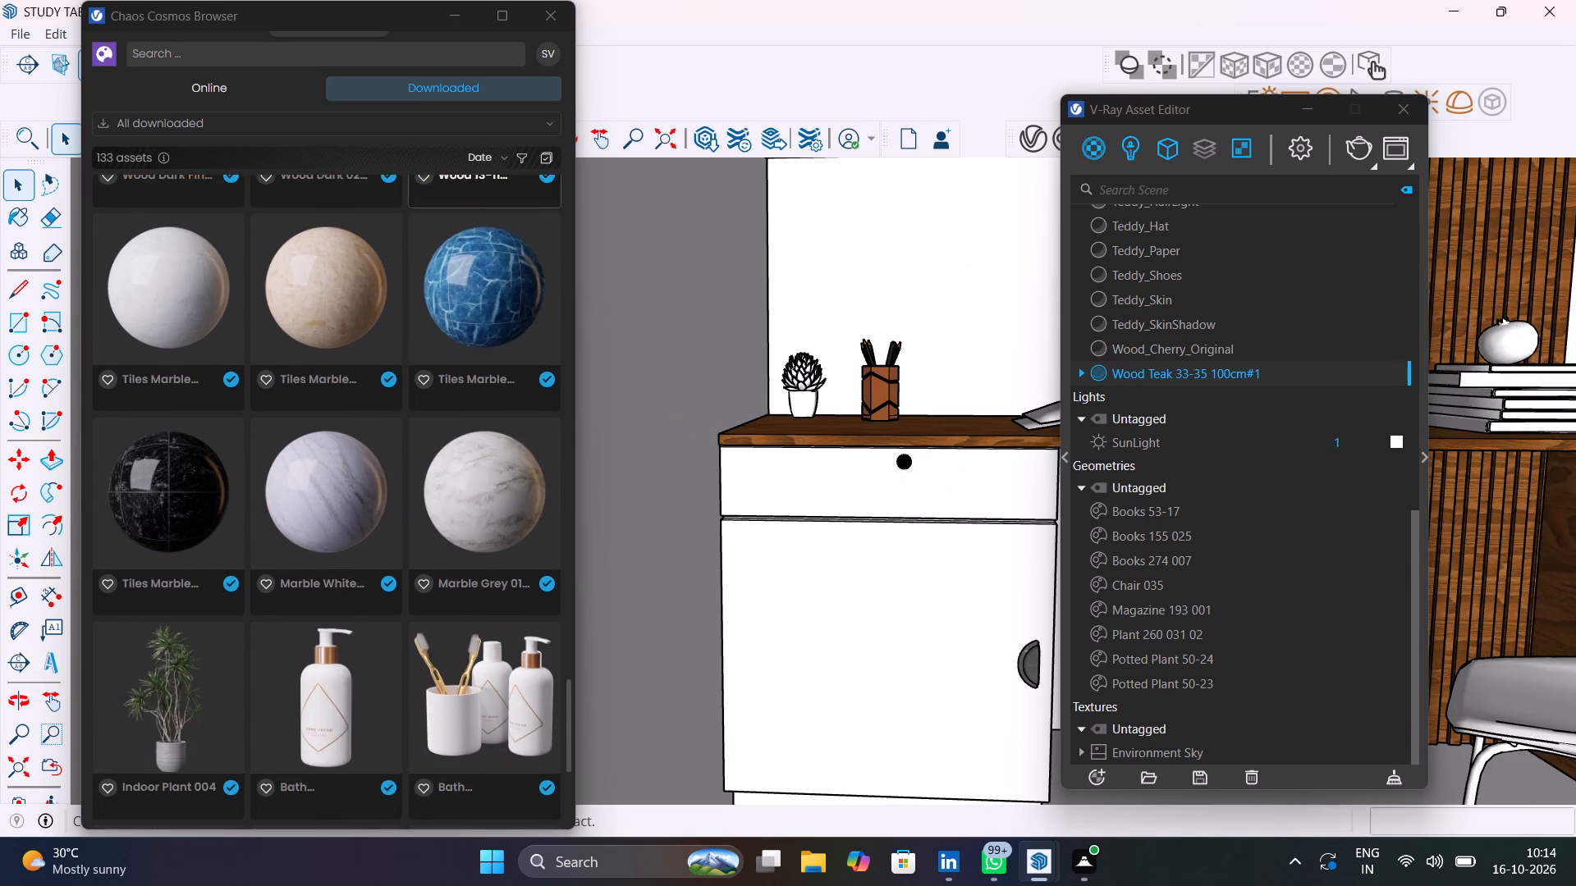
scroll(517, 609, up, 7)
scroll(517, 608, down, 2)
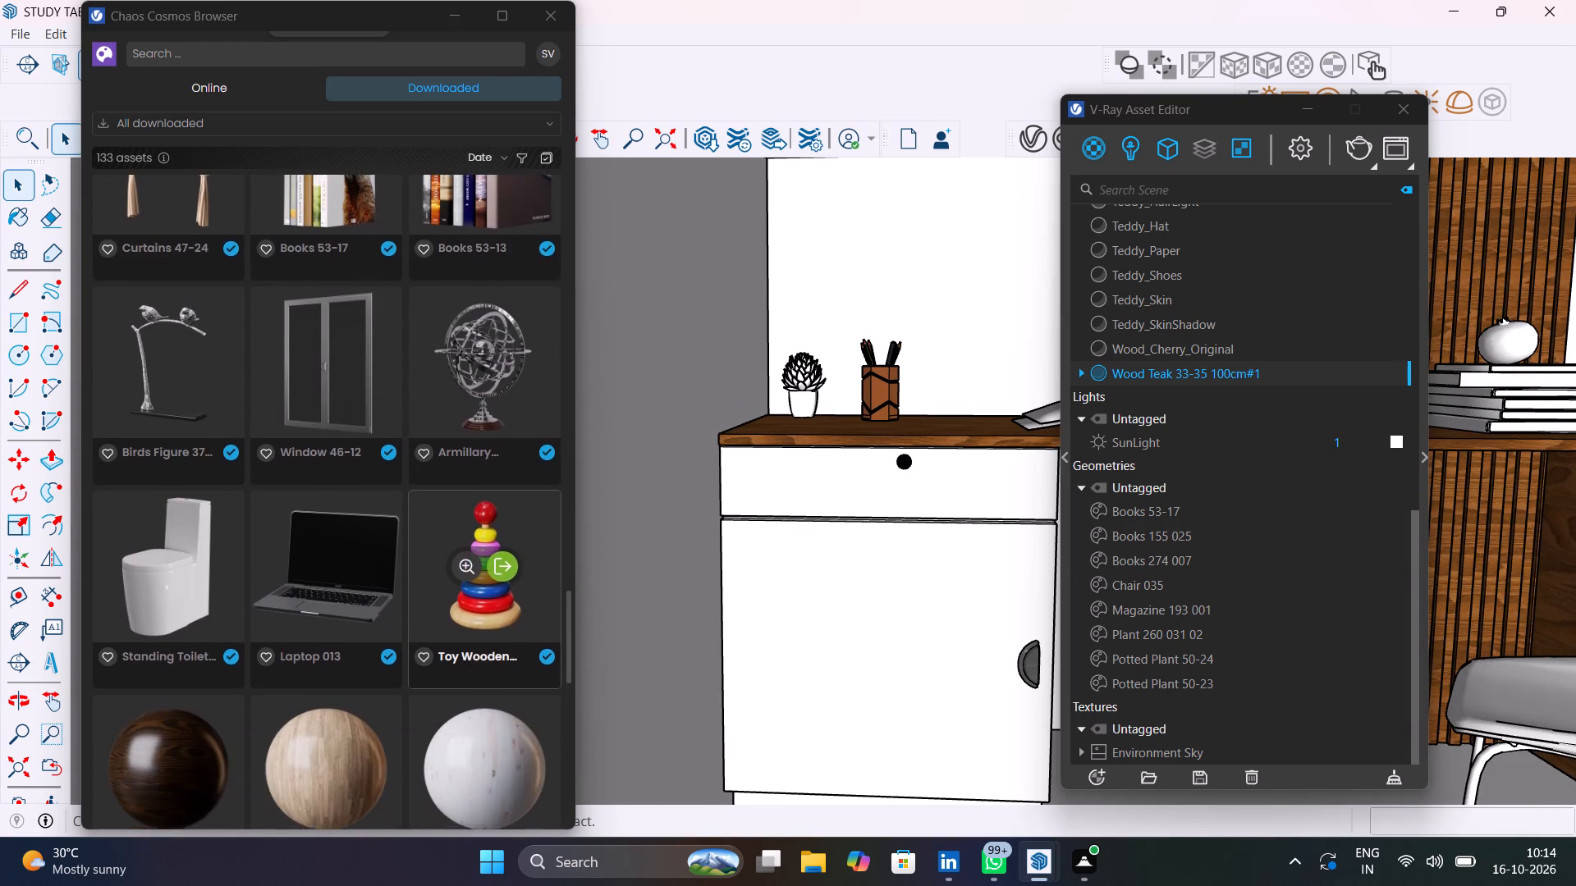
scroll(517, 608, up, 20)
scroll(517, 608, up, 5)
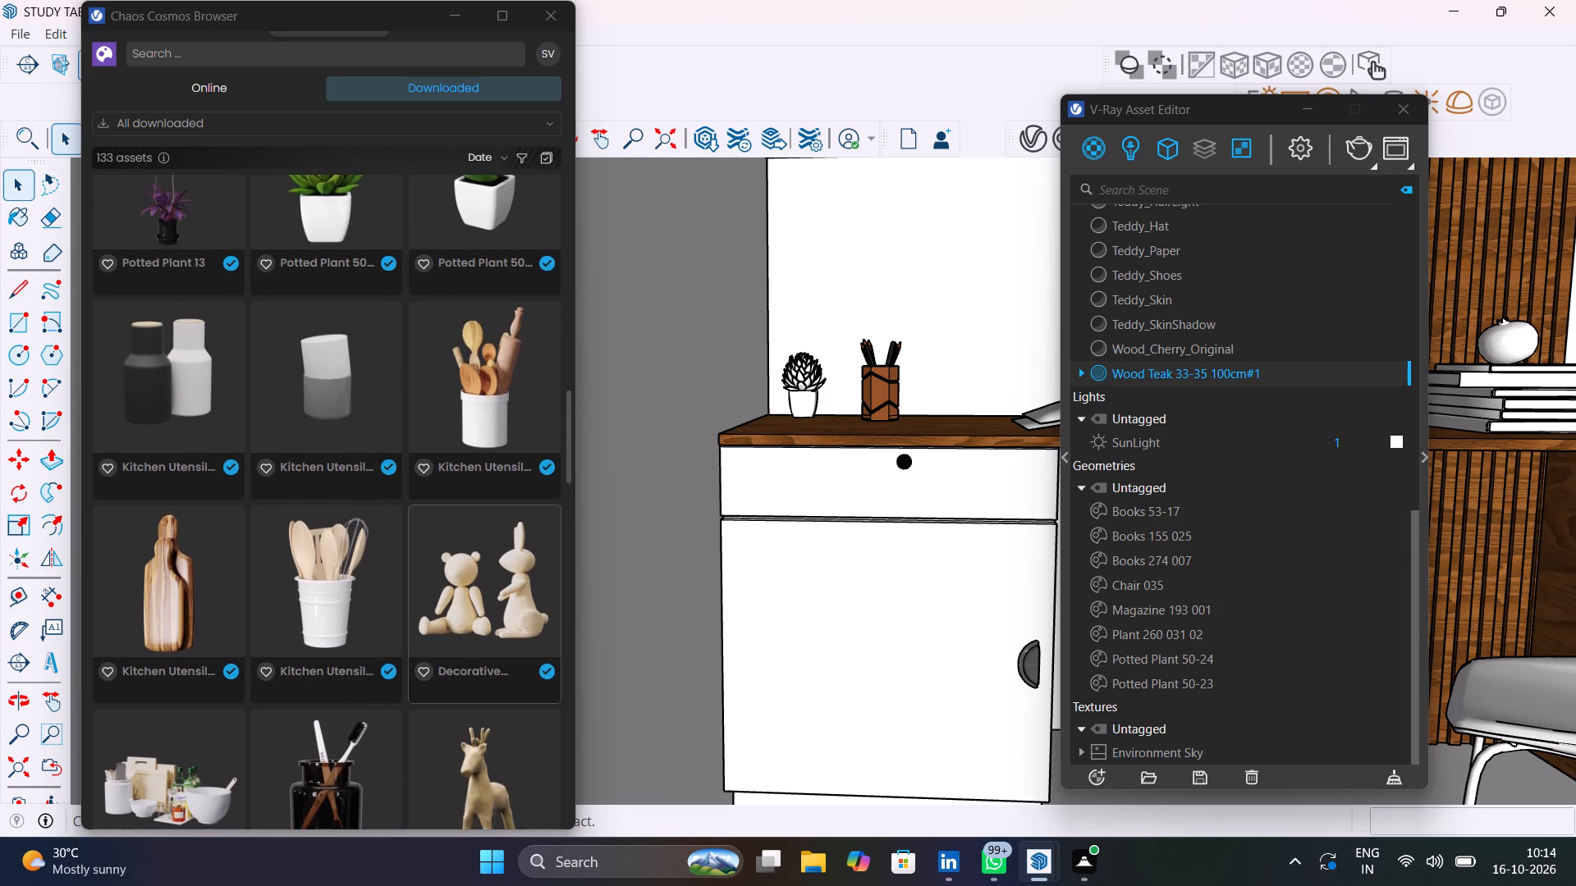
scroll(517, 608, up, 15)
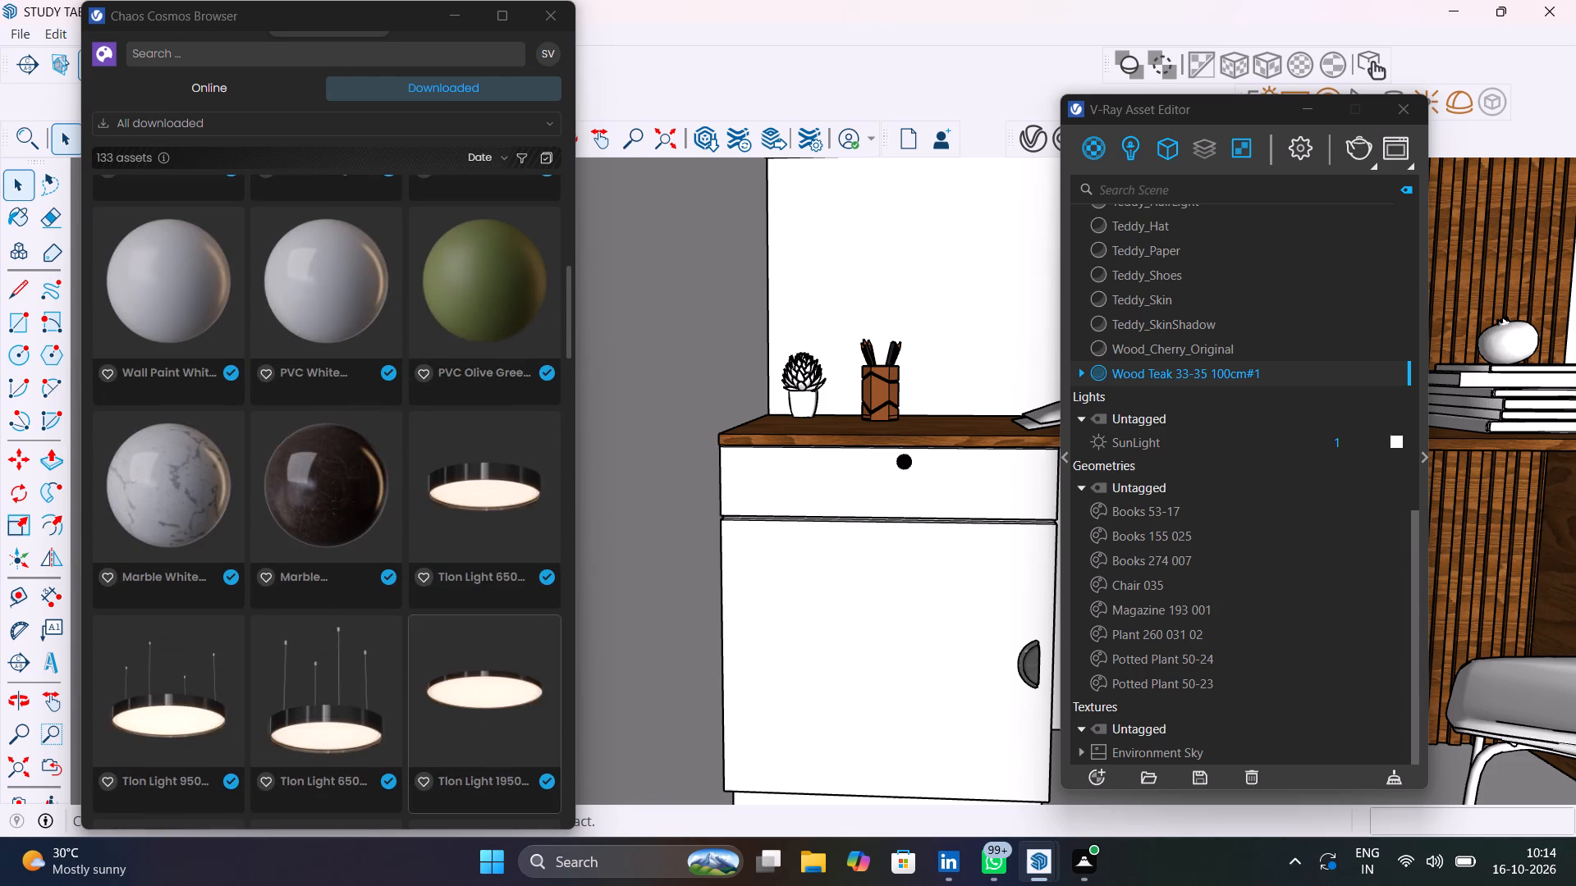
scroll(517, 607, up, 13)
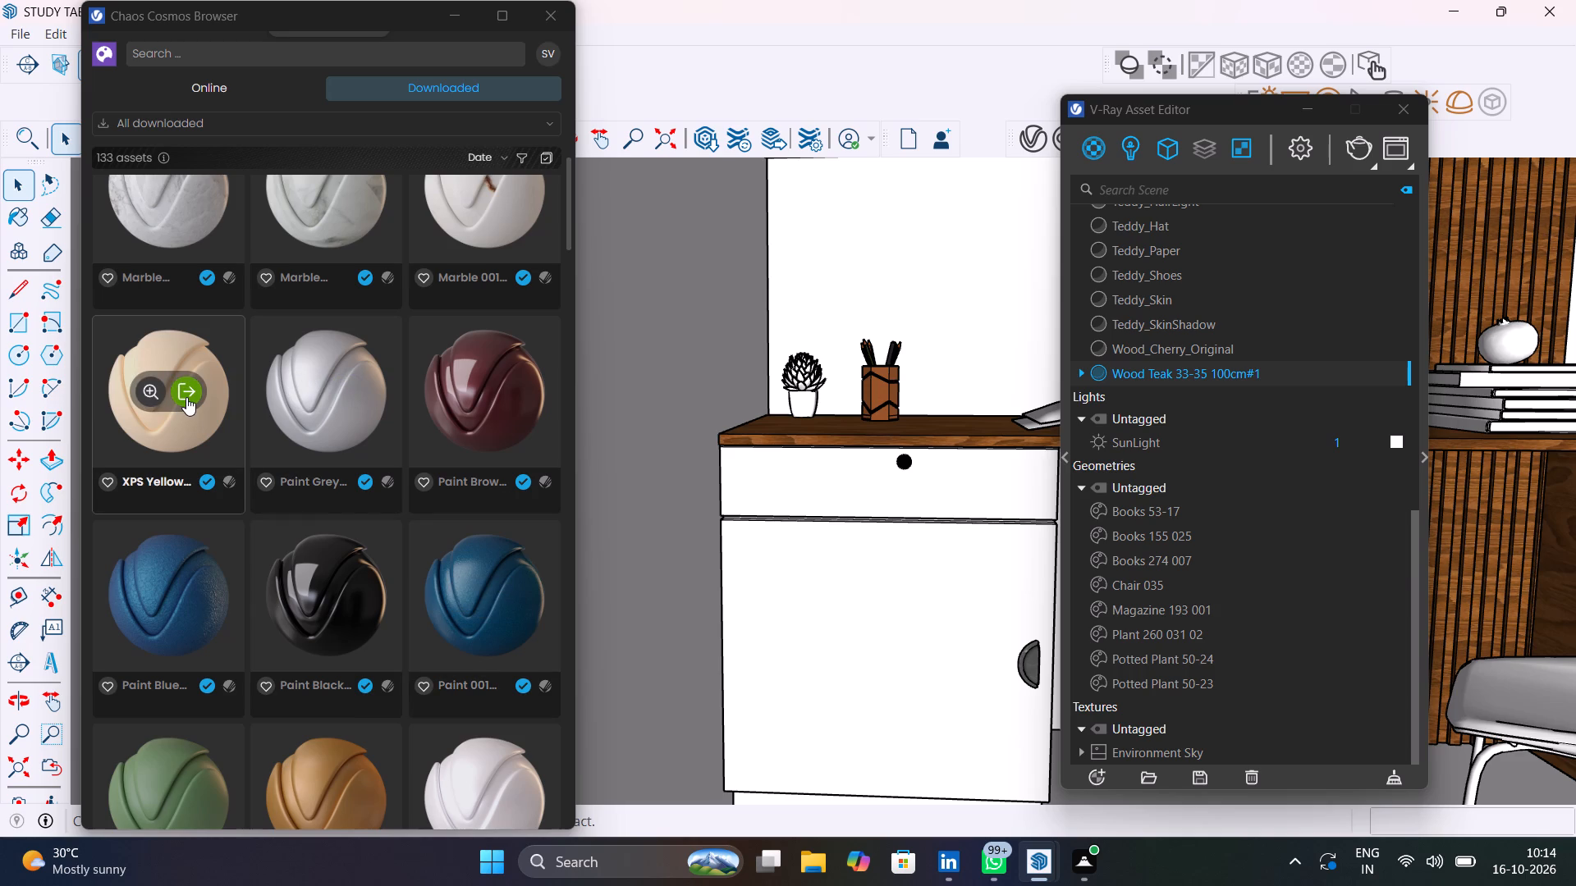
scroll(186, 397, up, 4)
scroll(186, 397, down, 1)
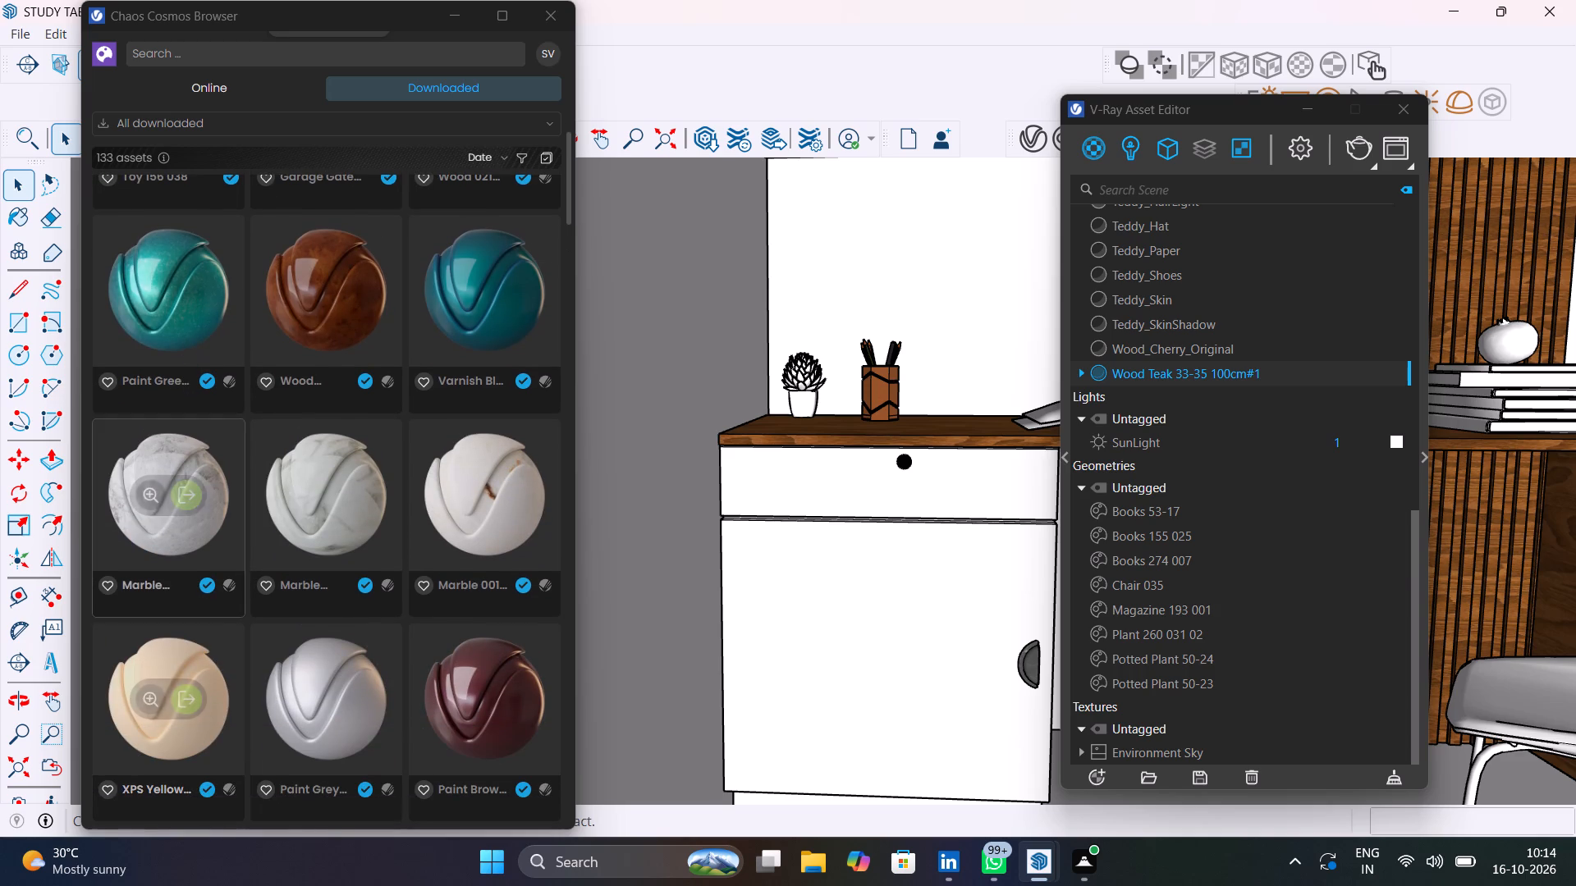
click(185, 696)
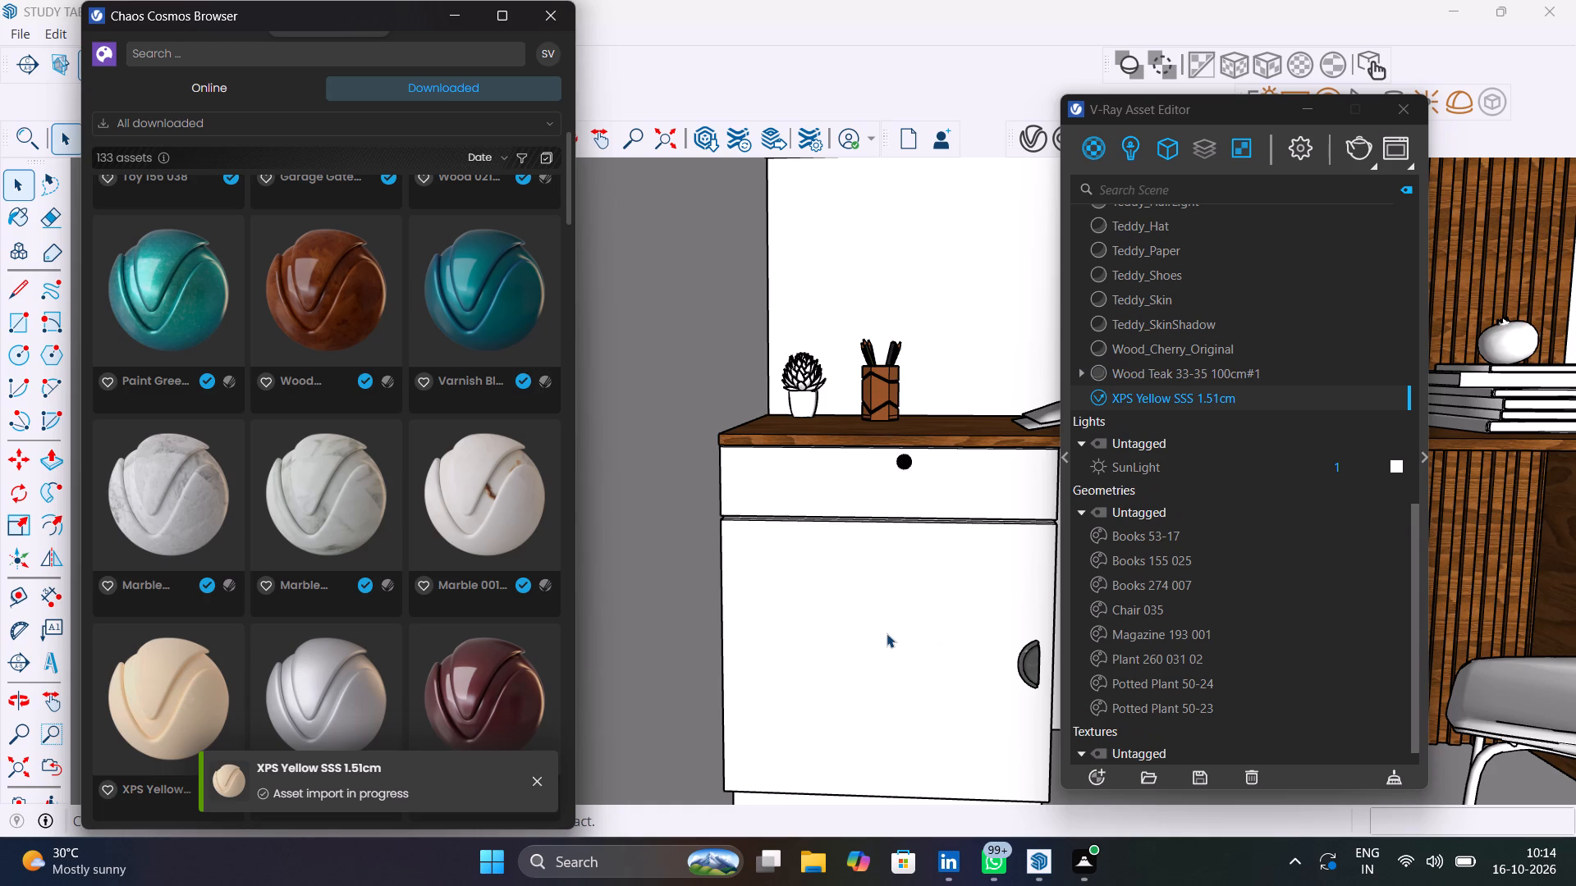
Apply the XPS Yellow SSS 1.51cm material to the drawer and door fronts of the cabinet under the desk.
click(886, 633)
scroll(886, 633, down, 5)
right_click(1338, 401)
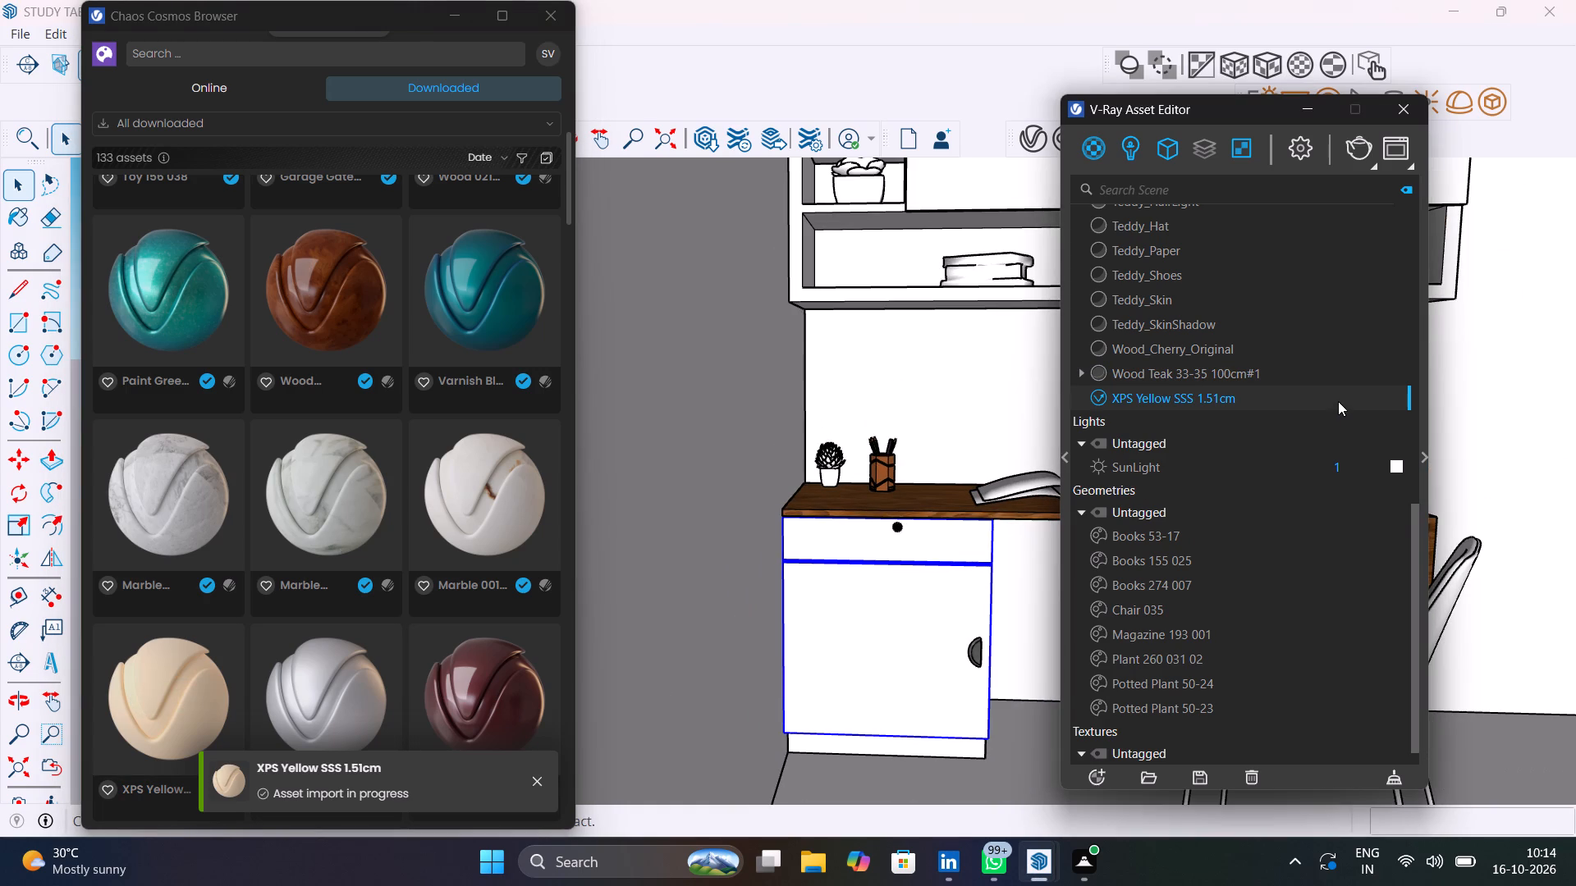
click(1266, 445)
Apply XPS Yellow SSS 1.51cm to the doors of the overhead wall cabinet.
scroll(1021, 568, down, 1)
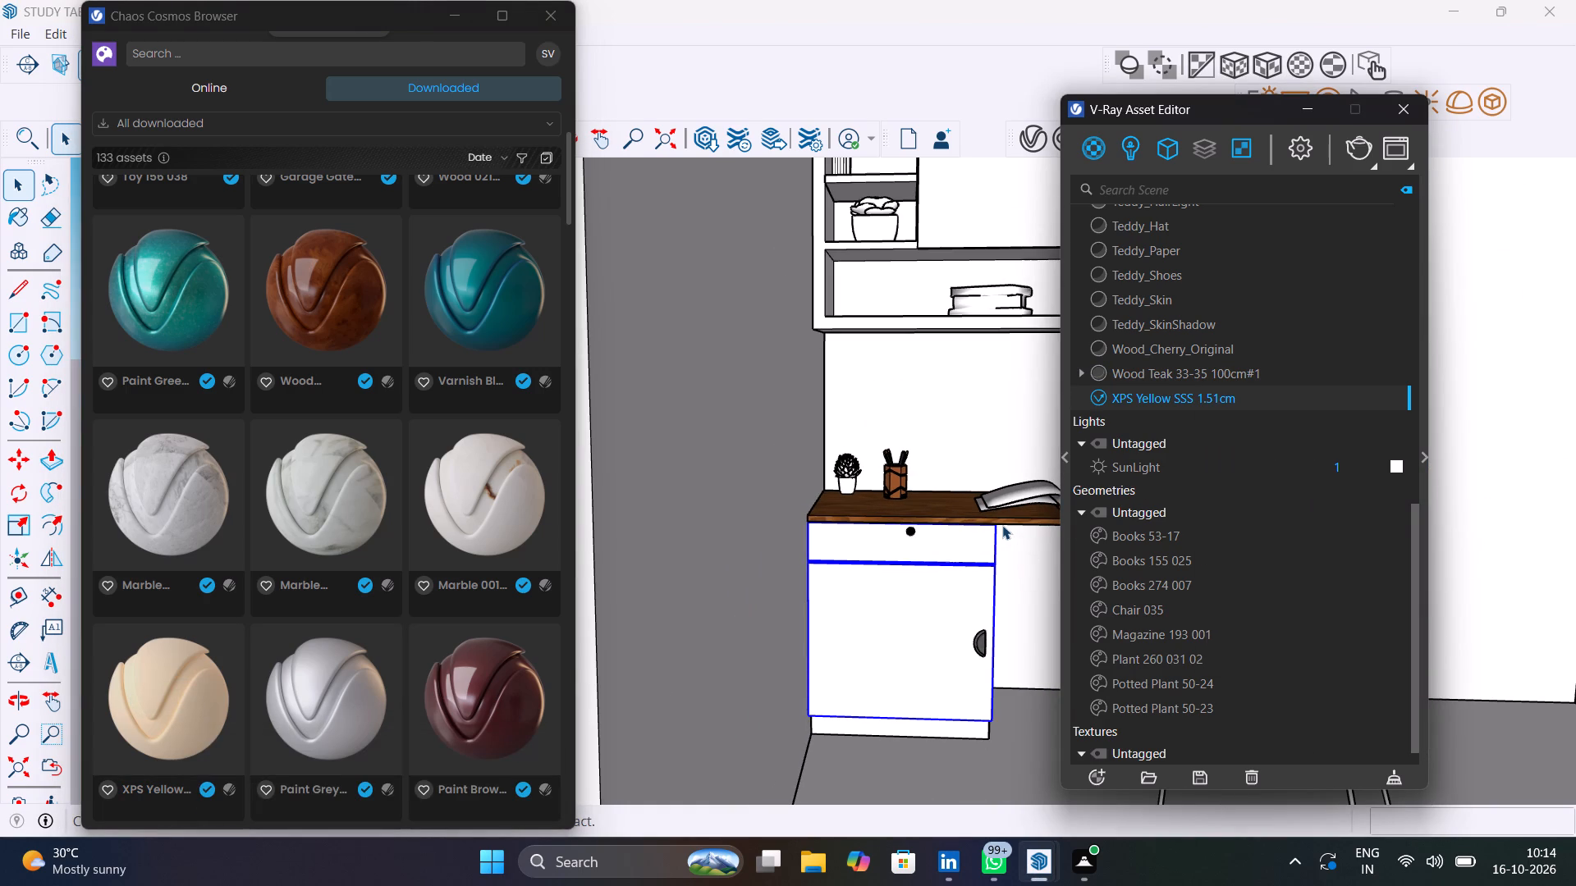
shift+middle_drag(996, 519, 826, 808)
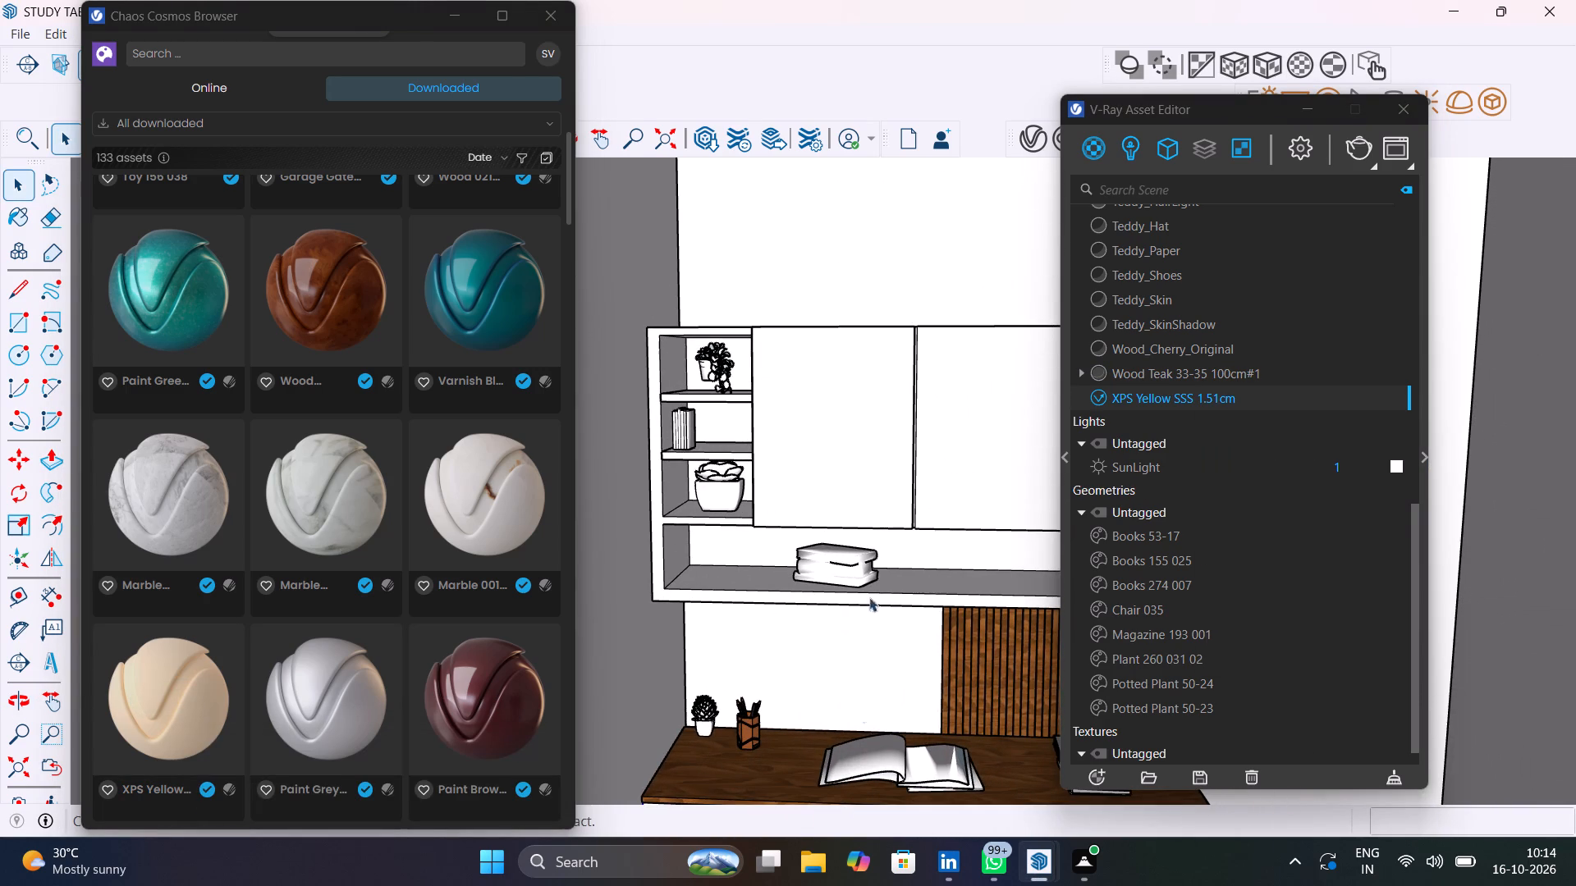
click(866, 446)
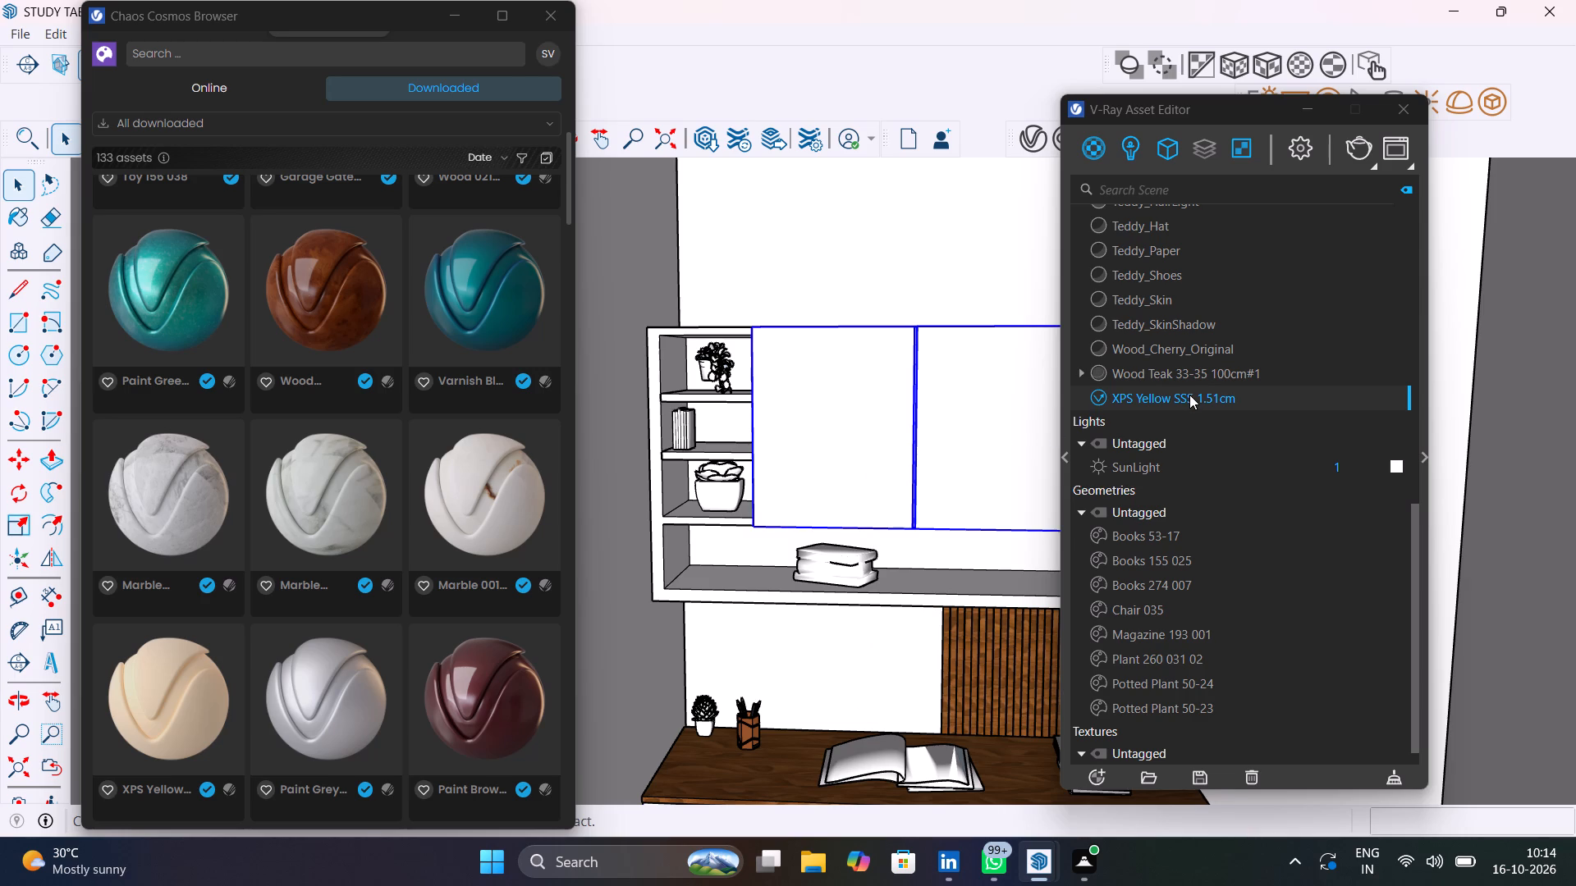
right_click(1189, 393)
click(1215, 432)
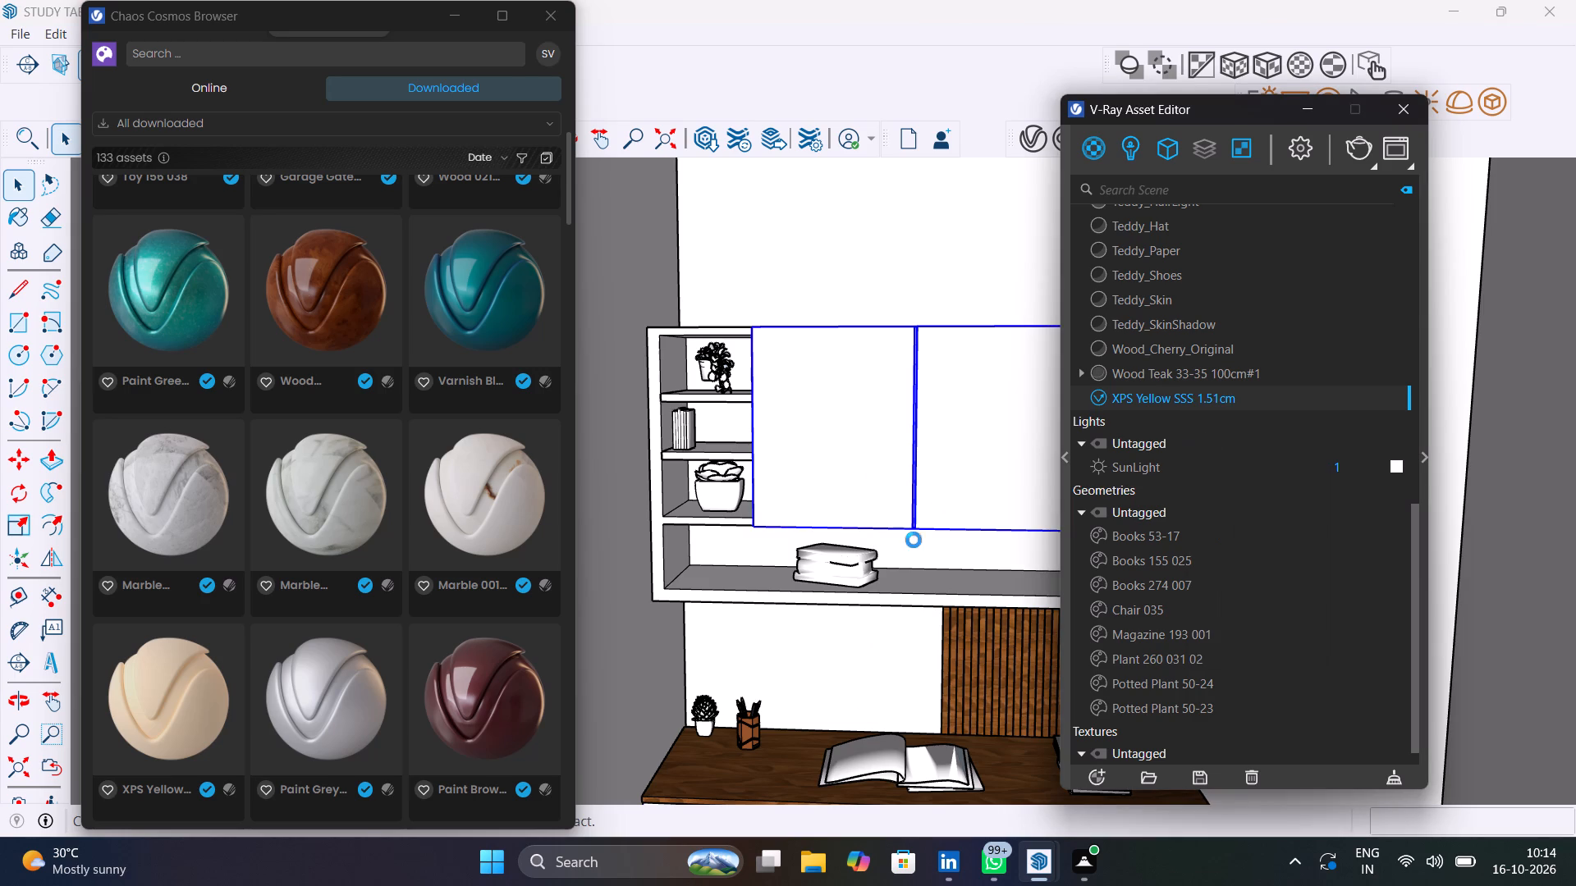
Apply Wood Teak 33-35 100cm#1 to the under-desk cabinet's body, including its side panel and plinth.
scroll(909, 546, down, 1)
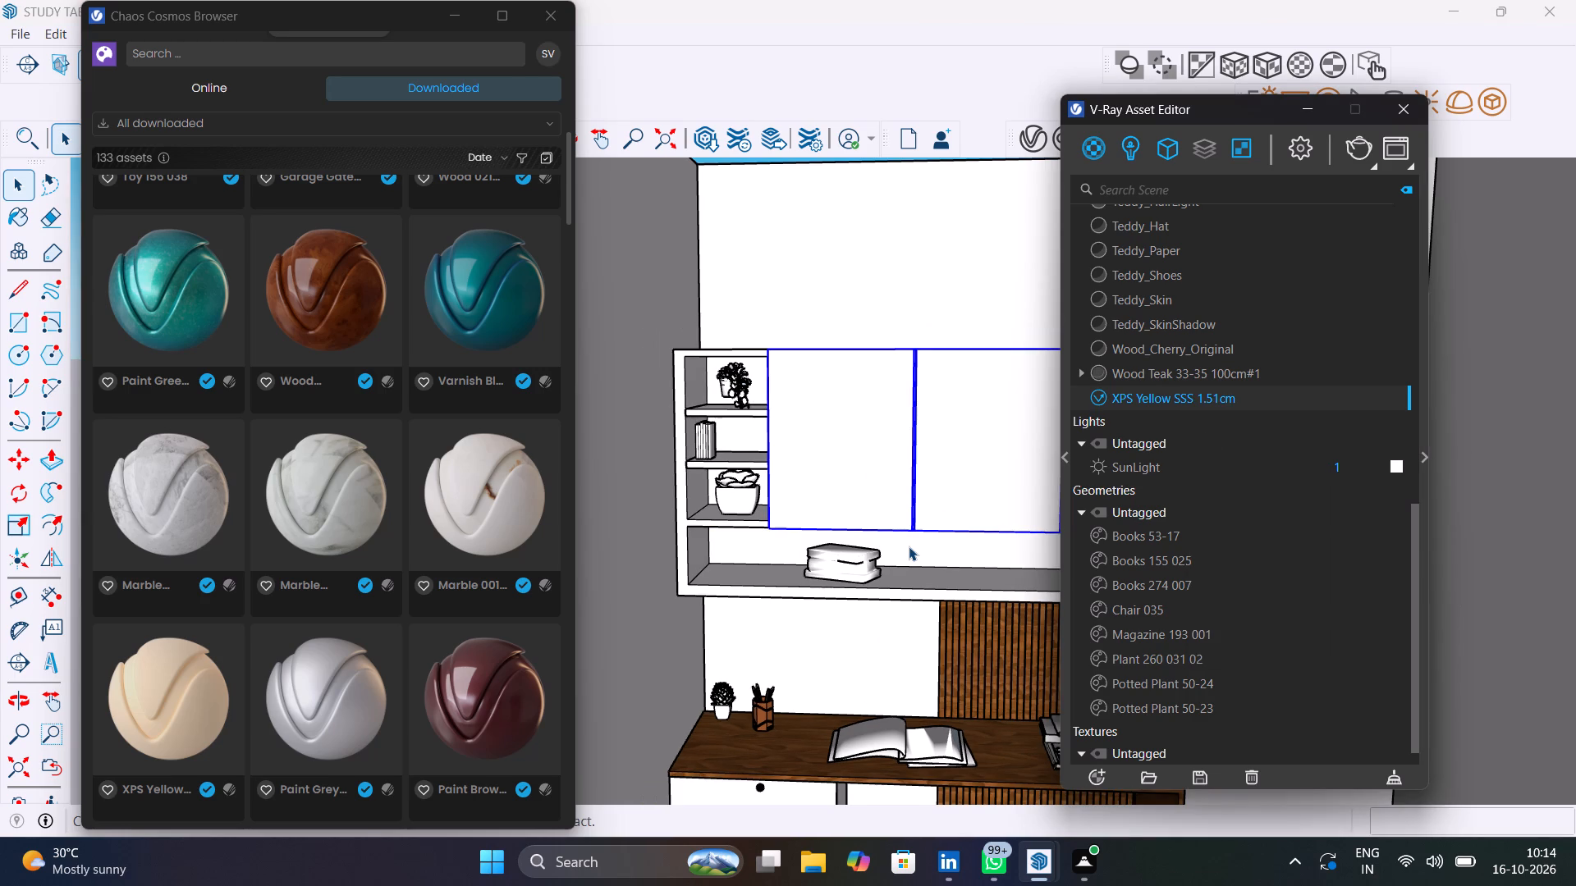
scroll(909, 546, down, 3)
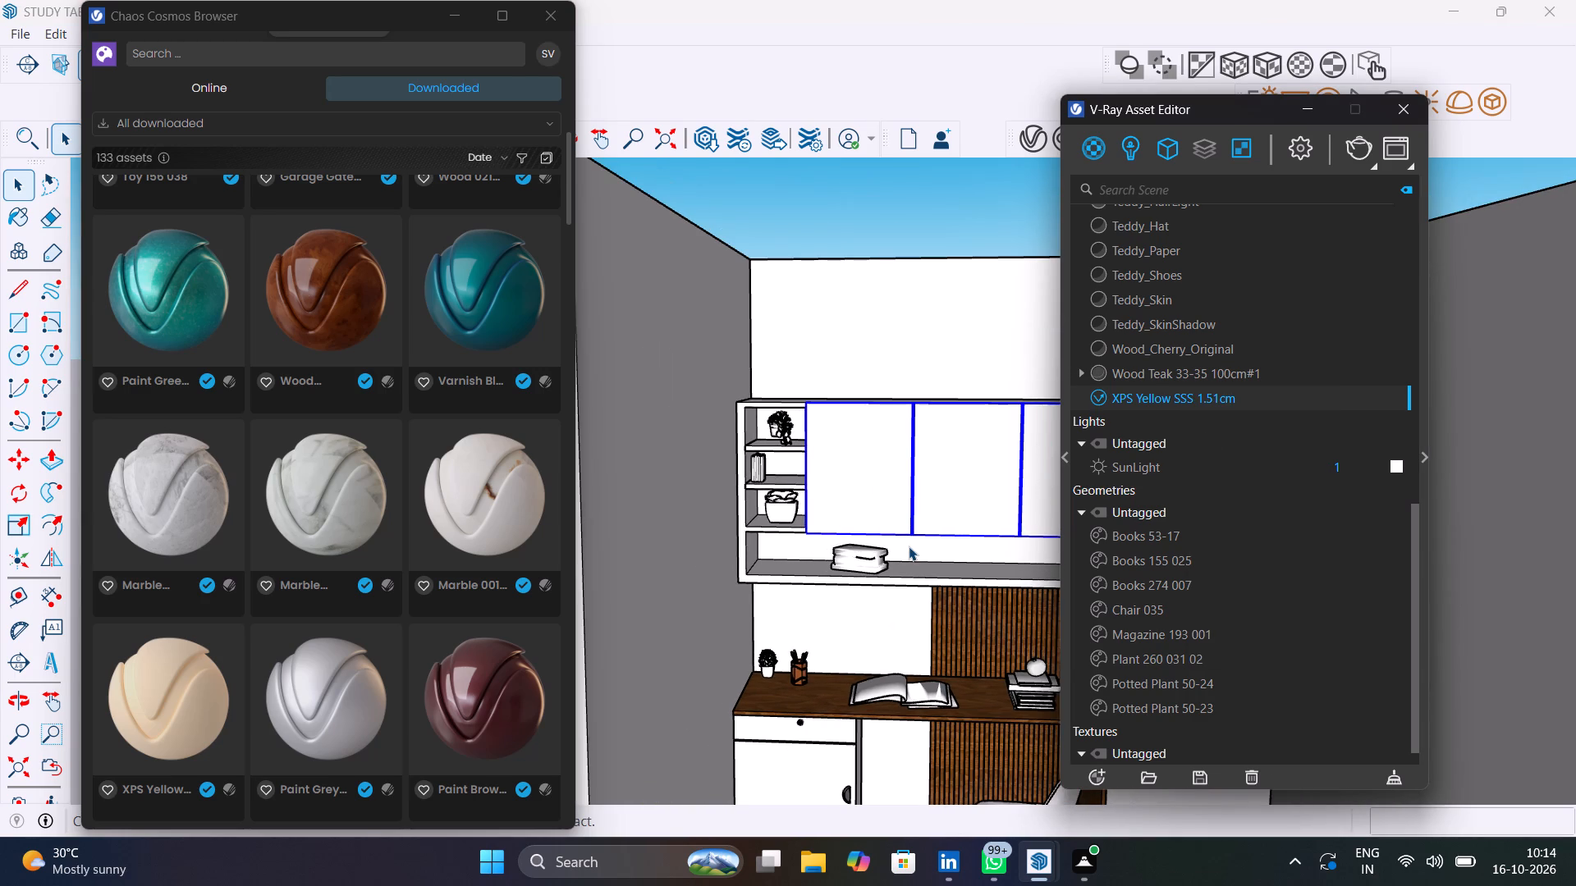
middle_drag(909, 546, 836, 361)
scroll(779, 603, up, 3)
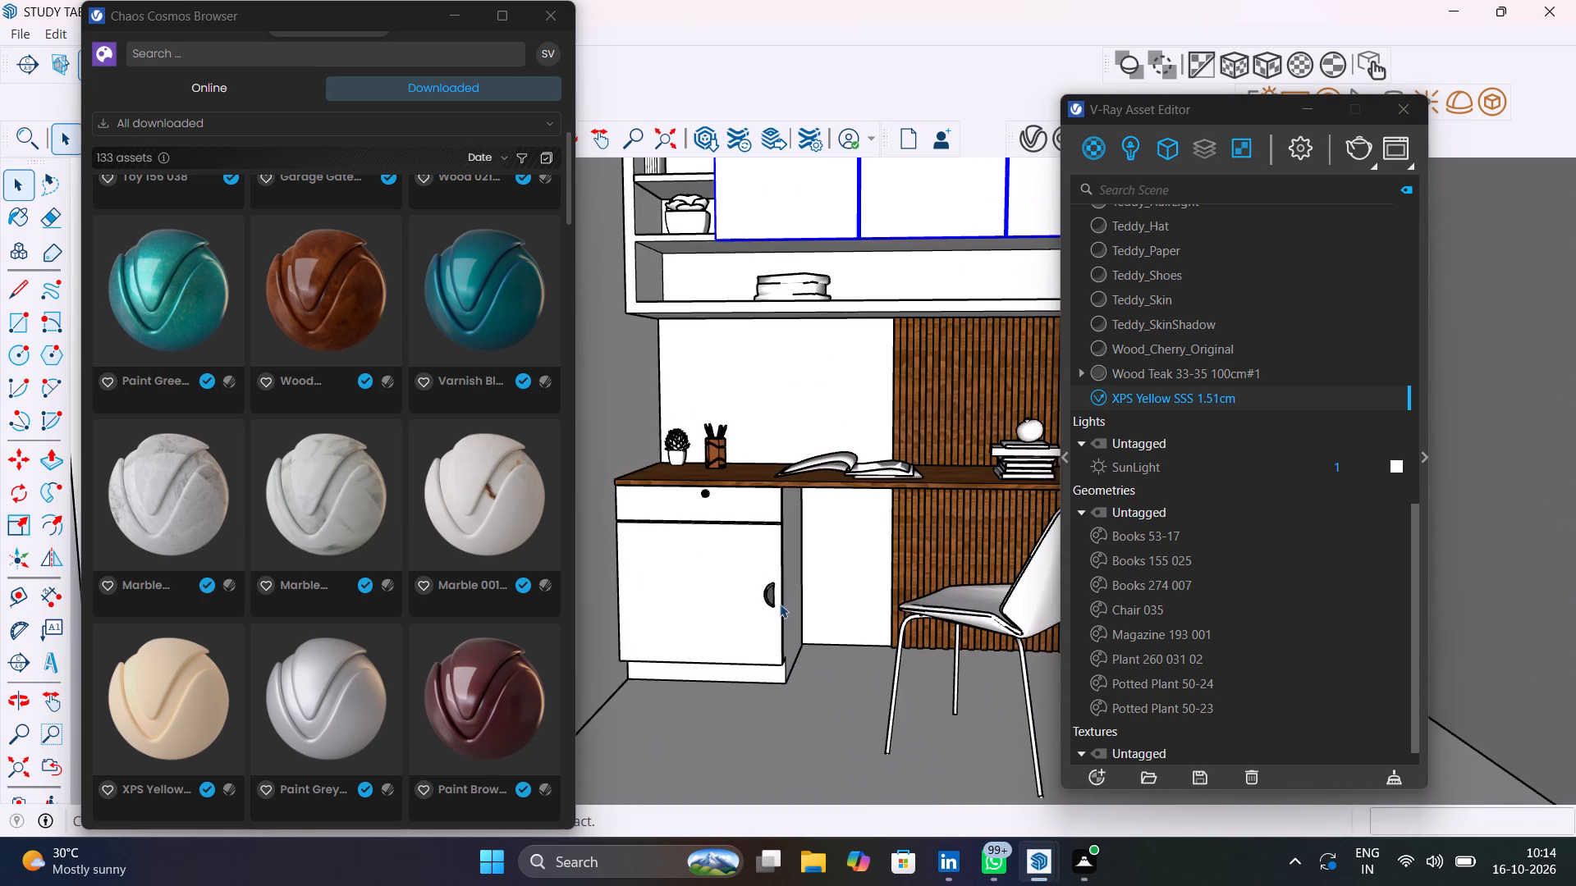
middle_drag(781, 603, 680, 592)
scroll(820, 585, up, 6)
click(760, 618)
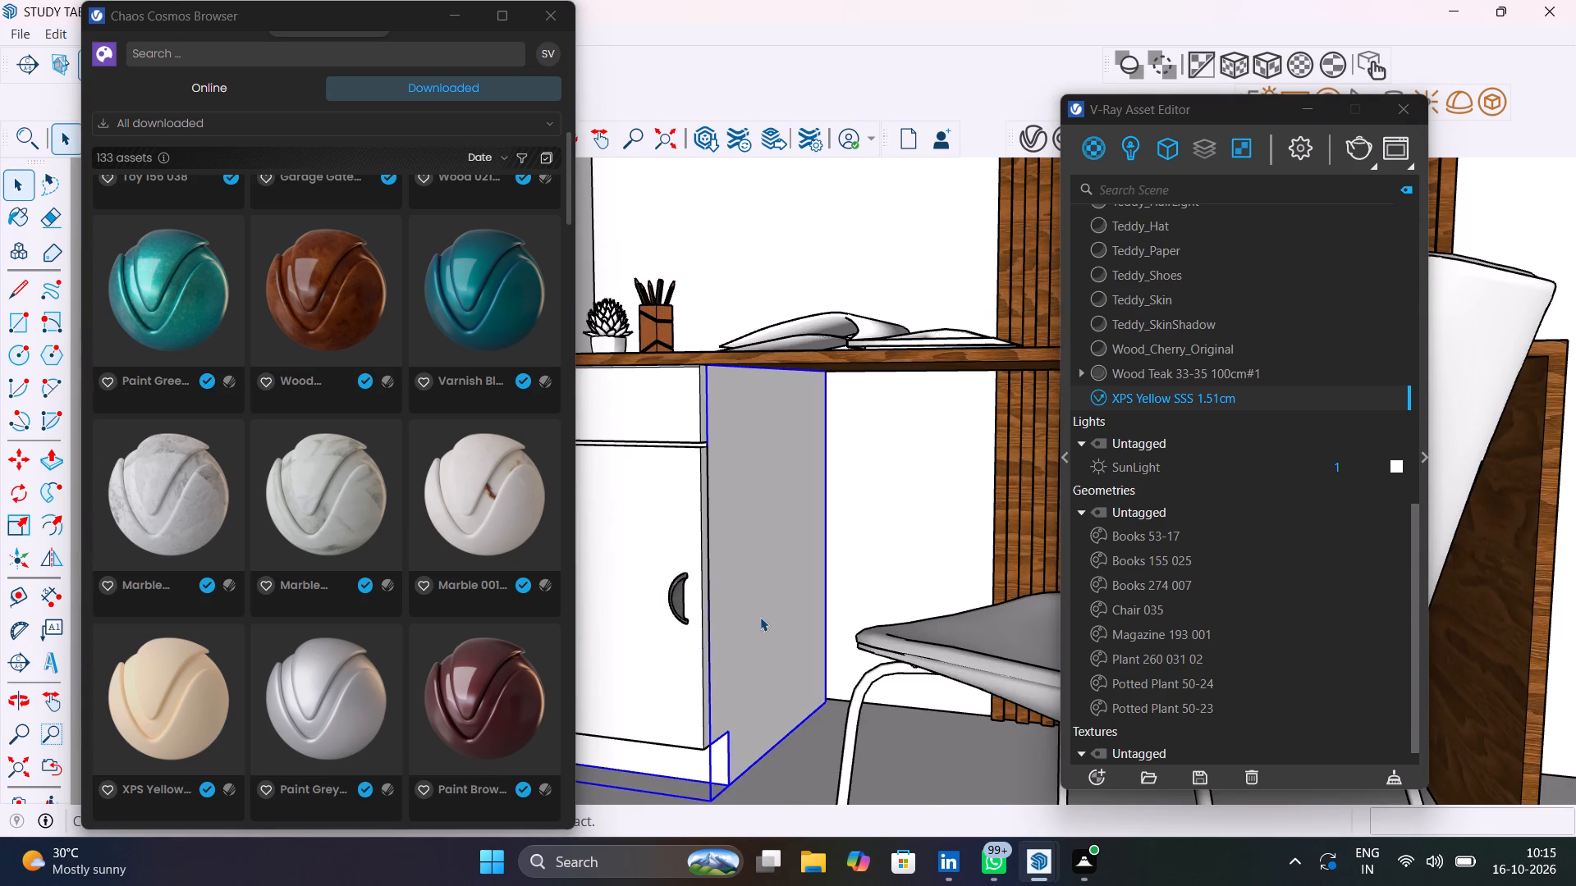
scroll(760, 617, down, 4)
click(1171, 368)
right_click(1171, 367)
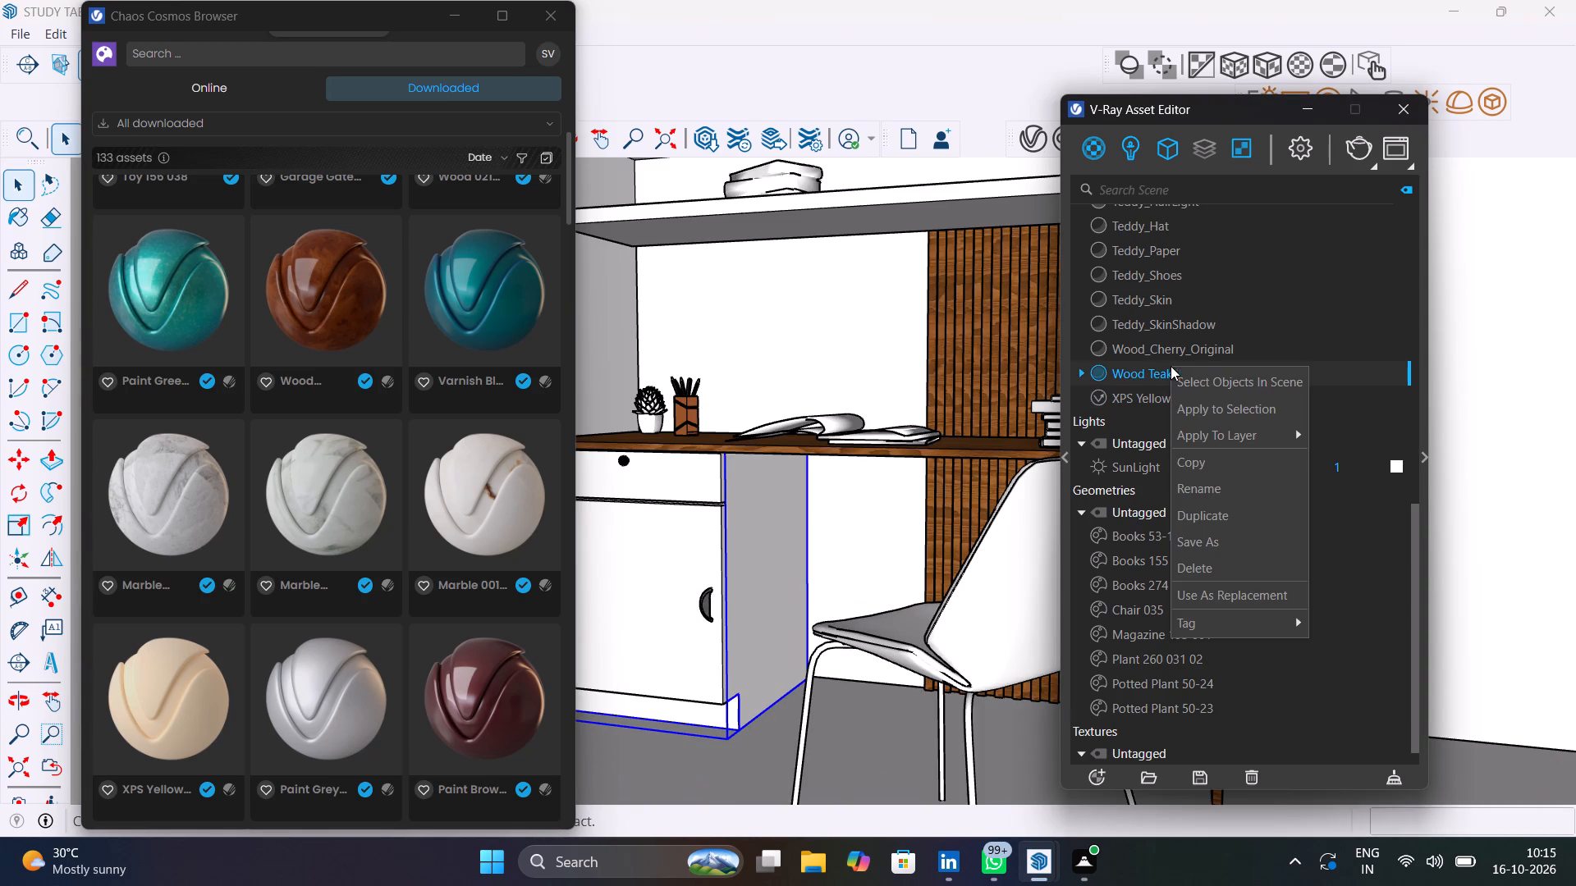
click(1213, 404)
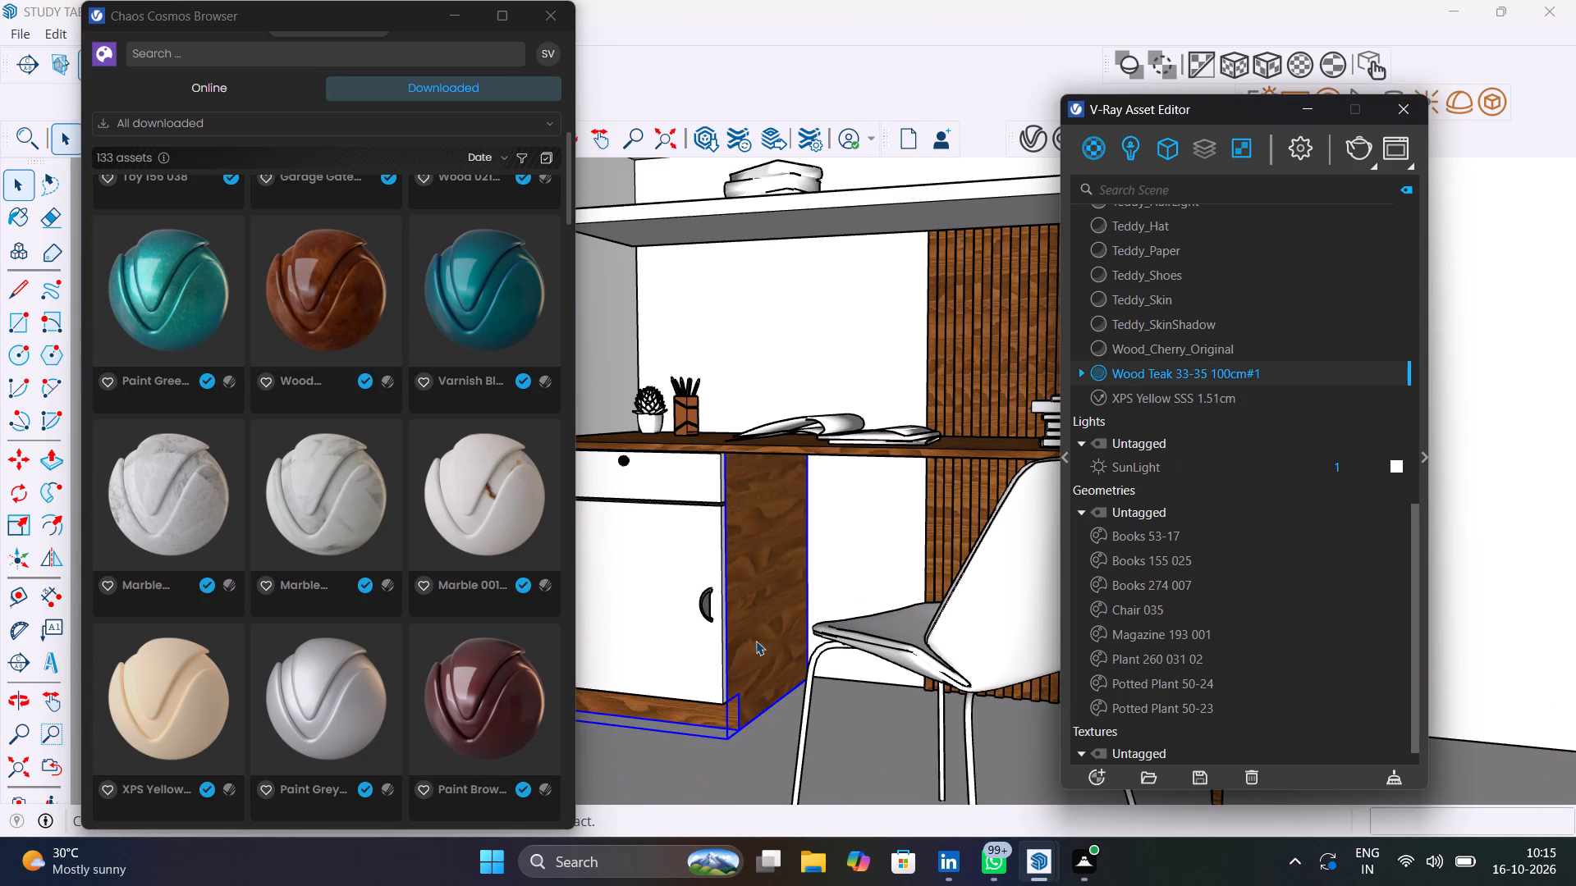
Open the room group, apply XPS Yellow SSS 1.51cm to the back wall face behind the desk, and leave the group.
scroll(788, 625, down, 9)
middle_drag(812, 628, 997, 614)
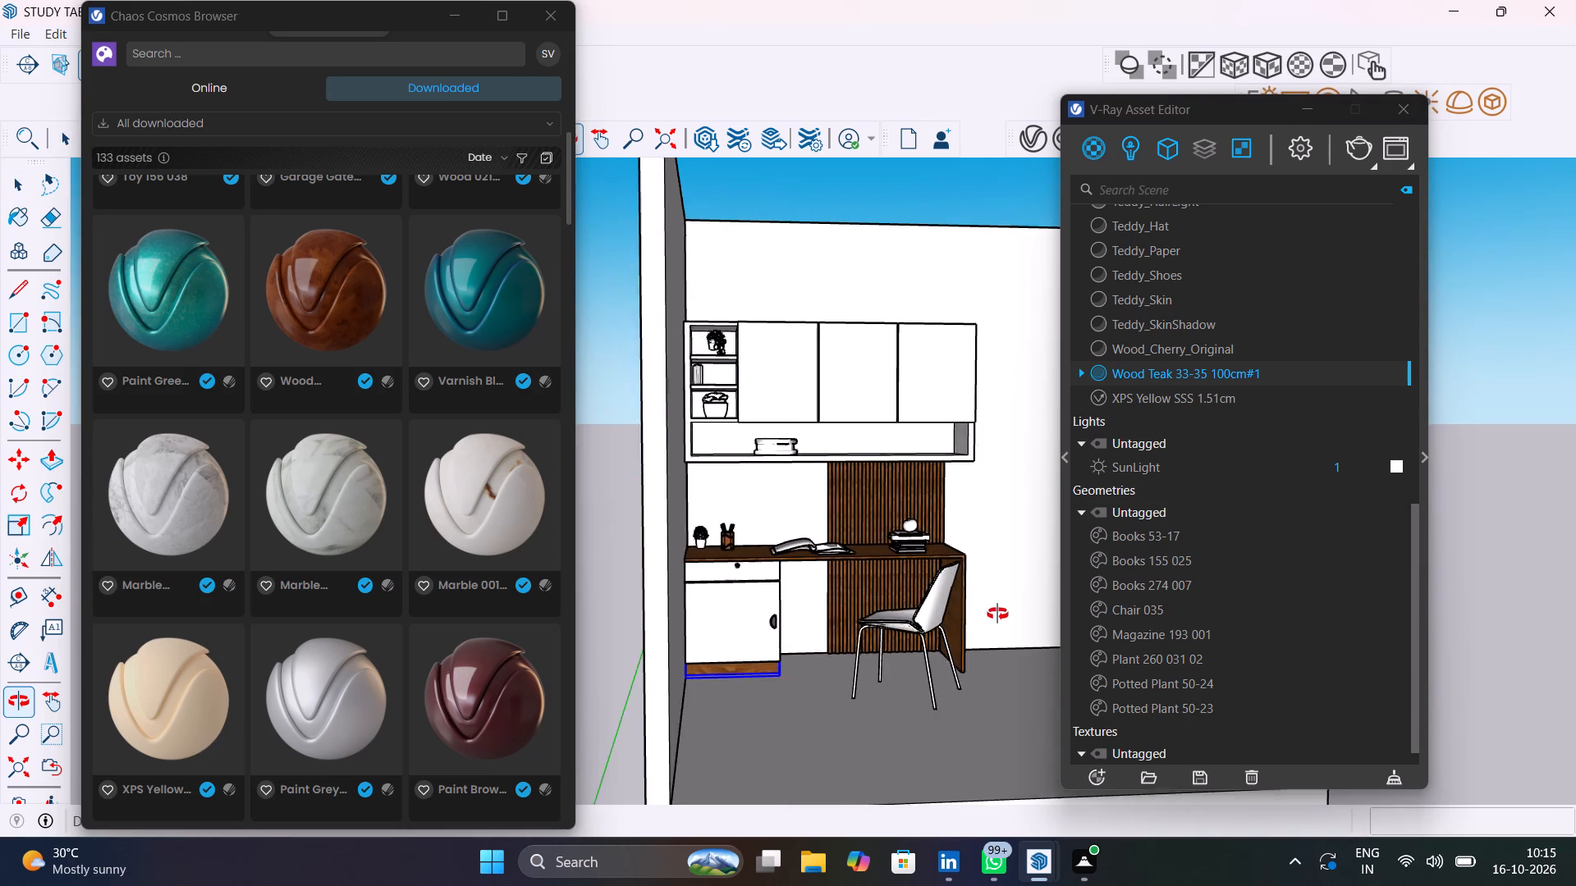
middle_drag(997, 614, 990, 658)
scroll(881, 530, up, 5)
shift+middle_drag(890, 540, 937, 468)
shift+scroll(936, 469, up, 1)
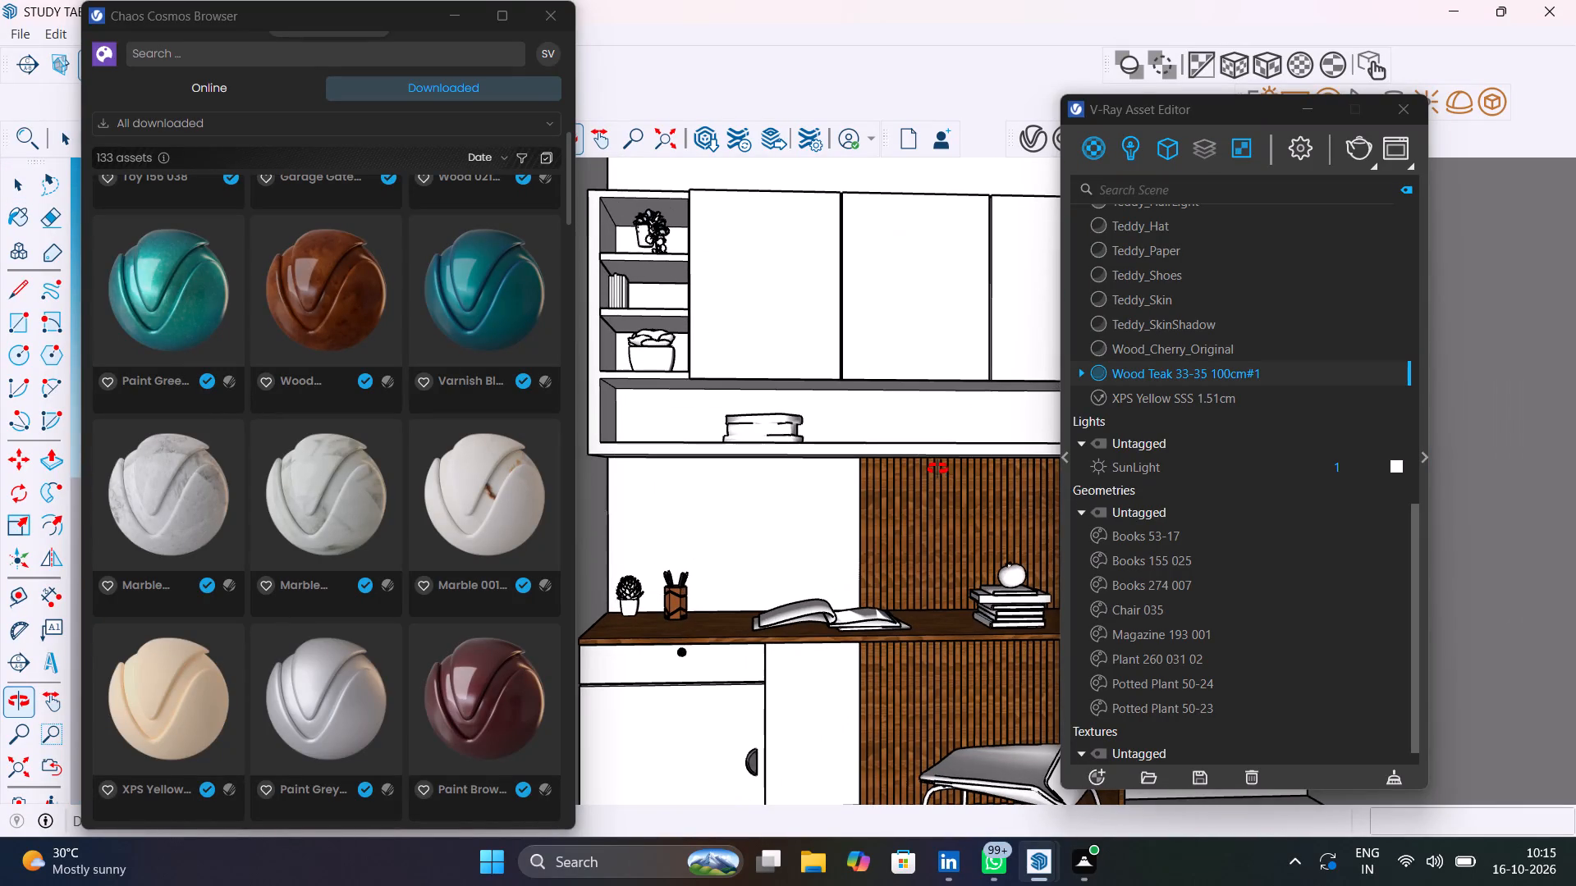
shift+middle_drag(937, 468, 912, 461)
scroll(800, 509, up, 4)
click(800, 509)
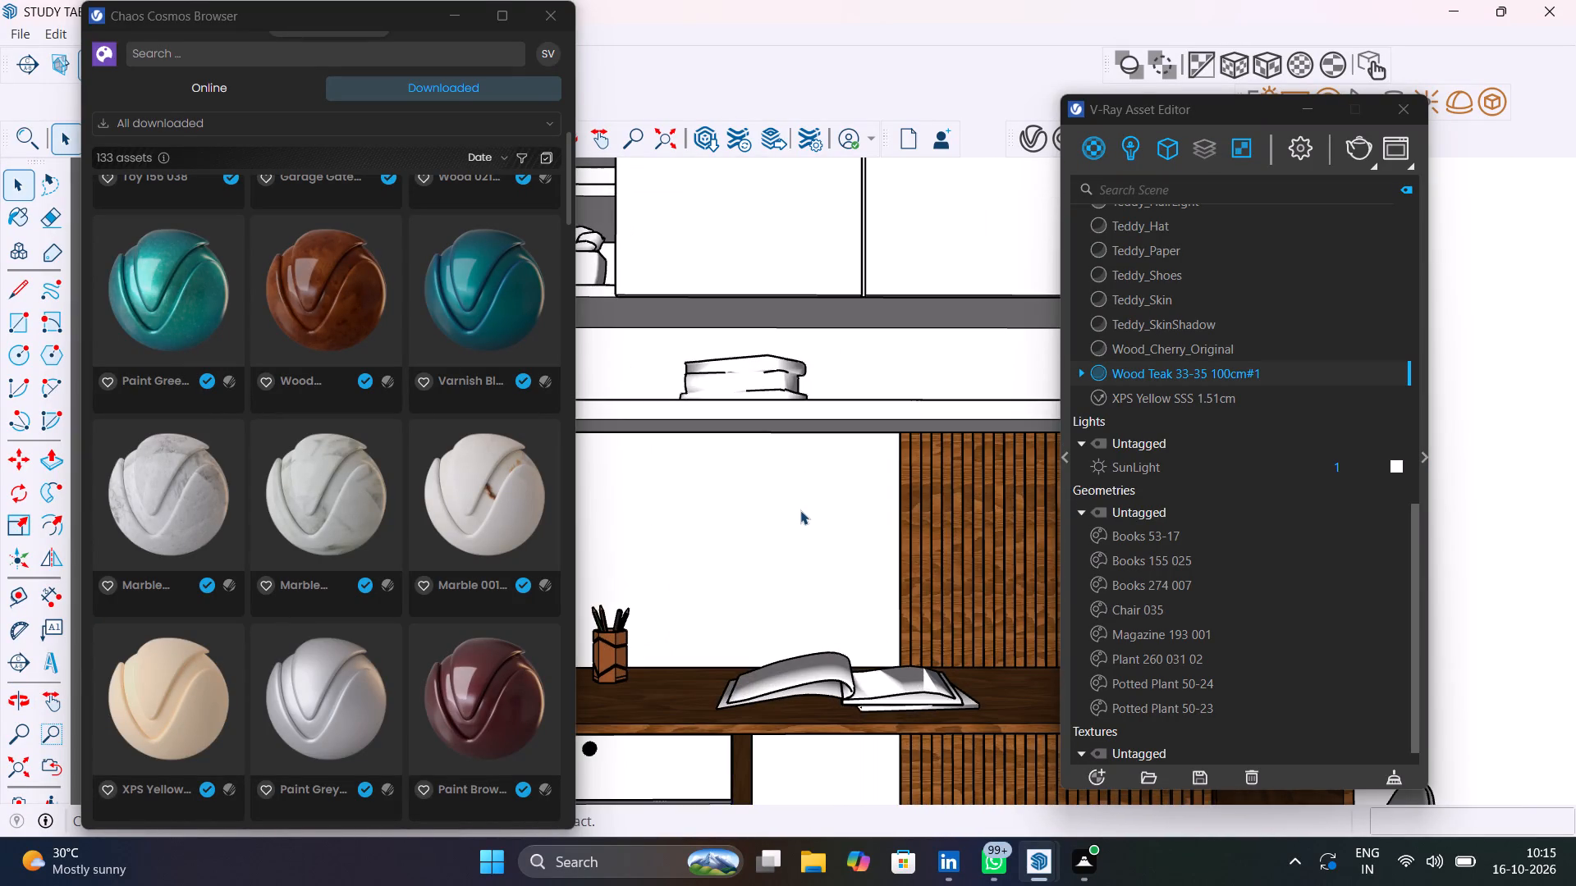
scroll(800, 510, down, 7)
double_click(798, 532)
click(798, 532)
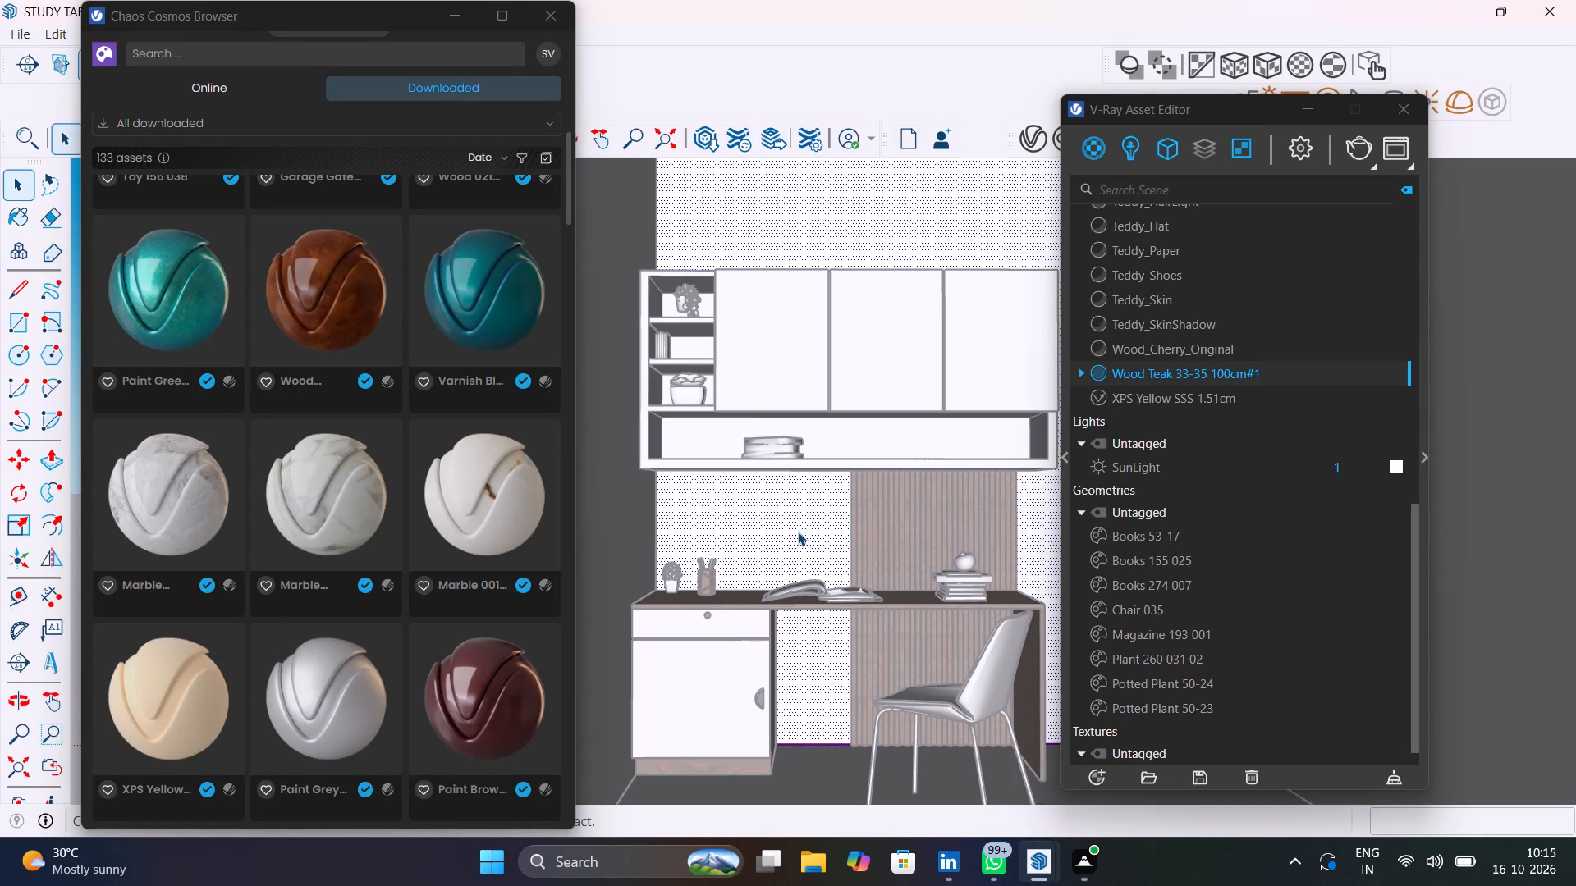
click(798, 532)
scroll(798, 532, down, 6)
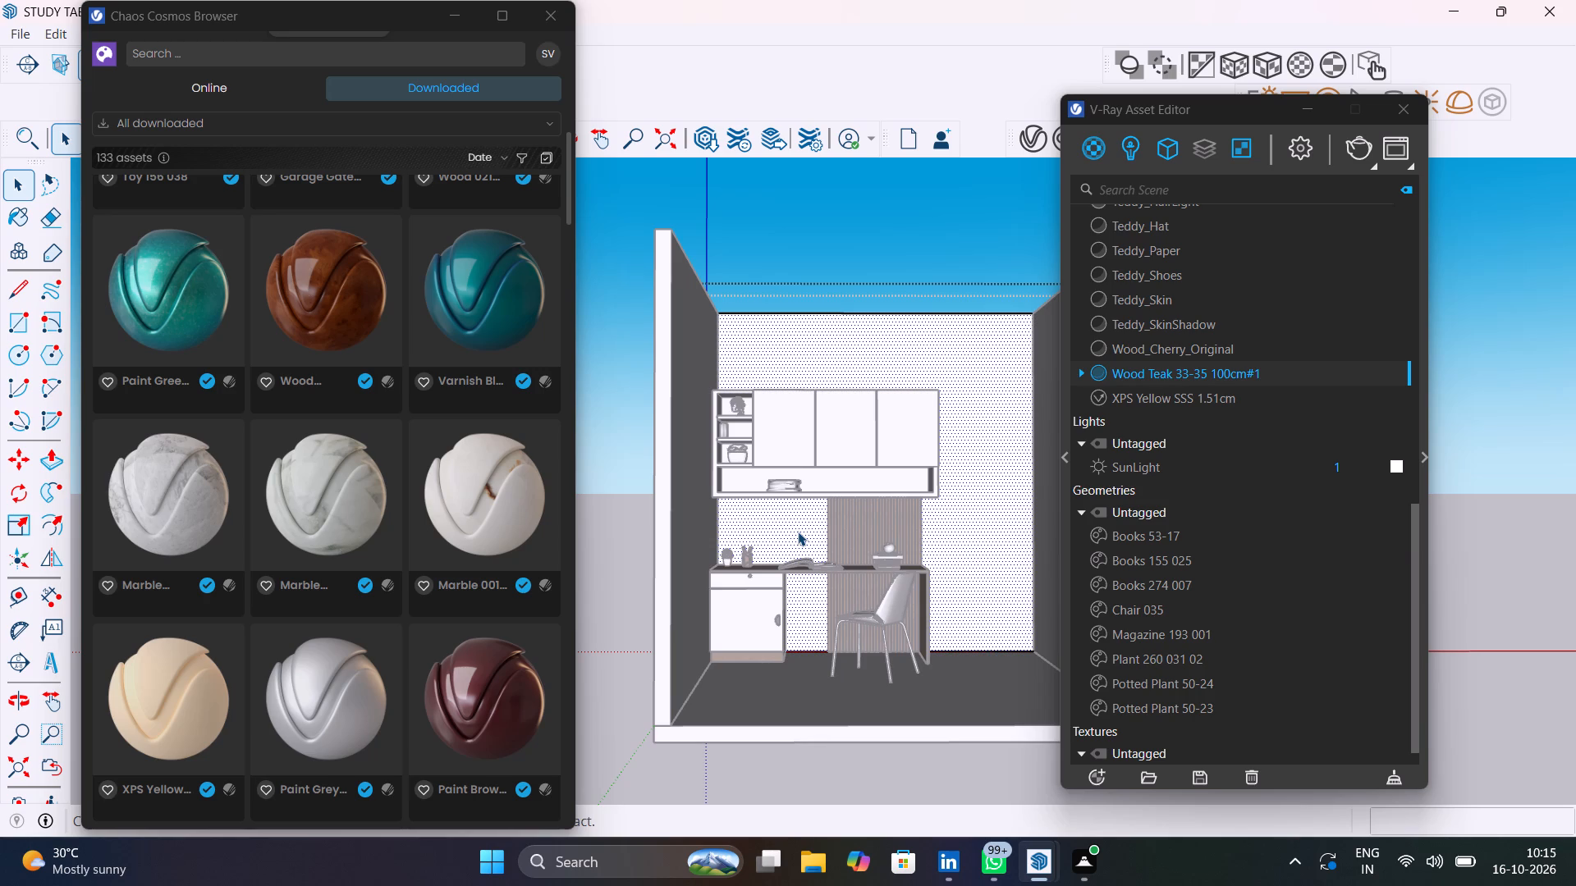
scroll(798, 532, up, 4)
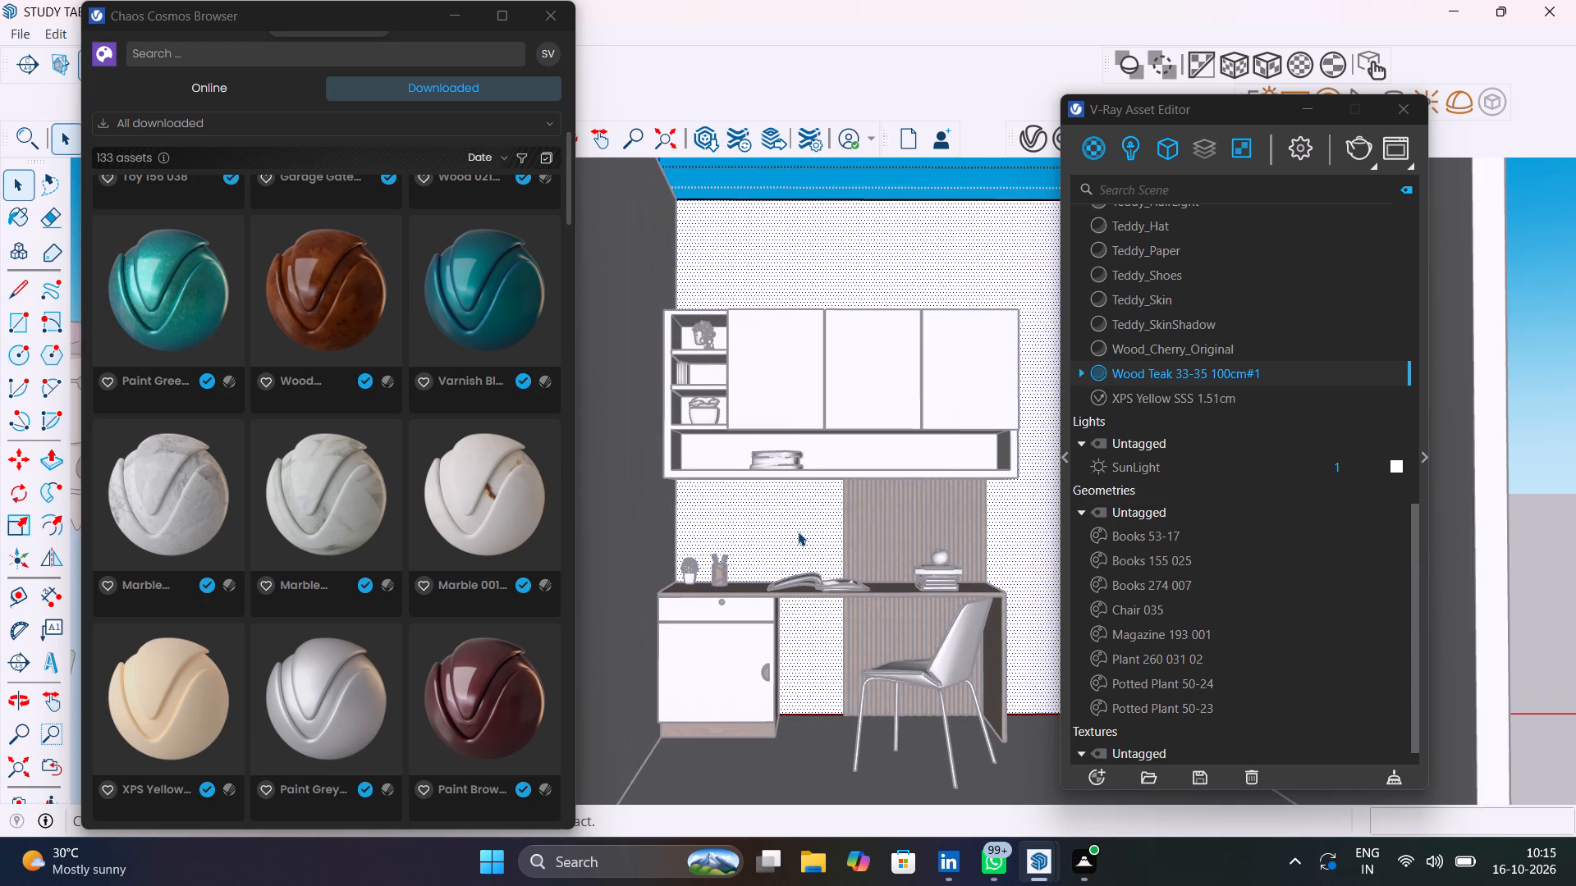
scroll(798, 532, up, 5)
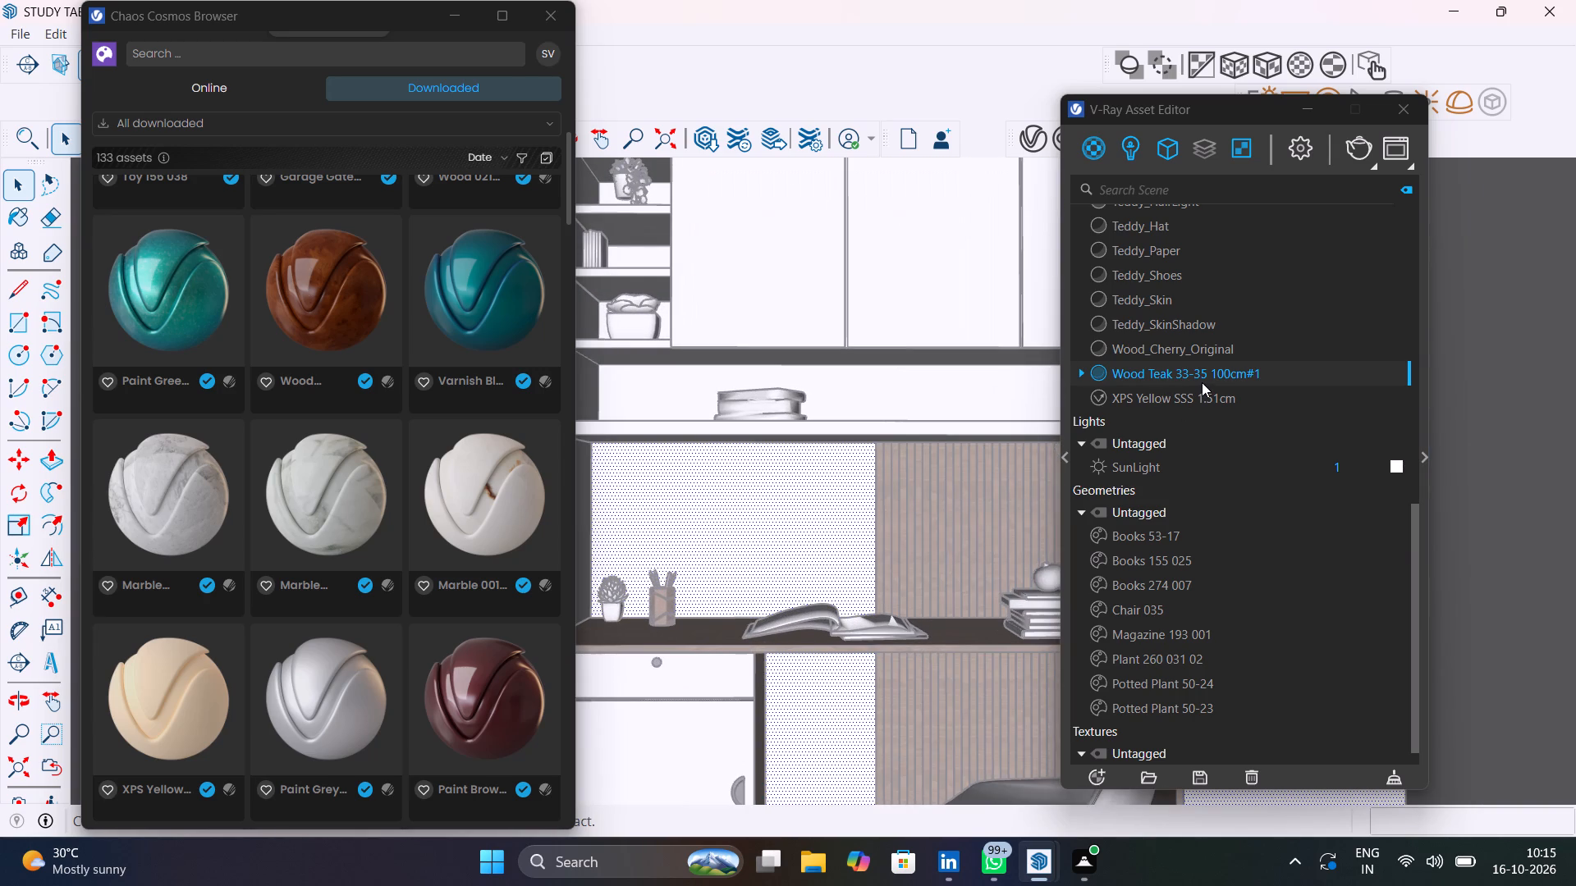
click(1201, 398)
right_click(1201, 397)
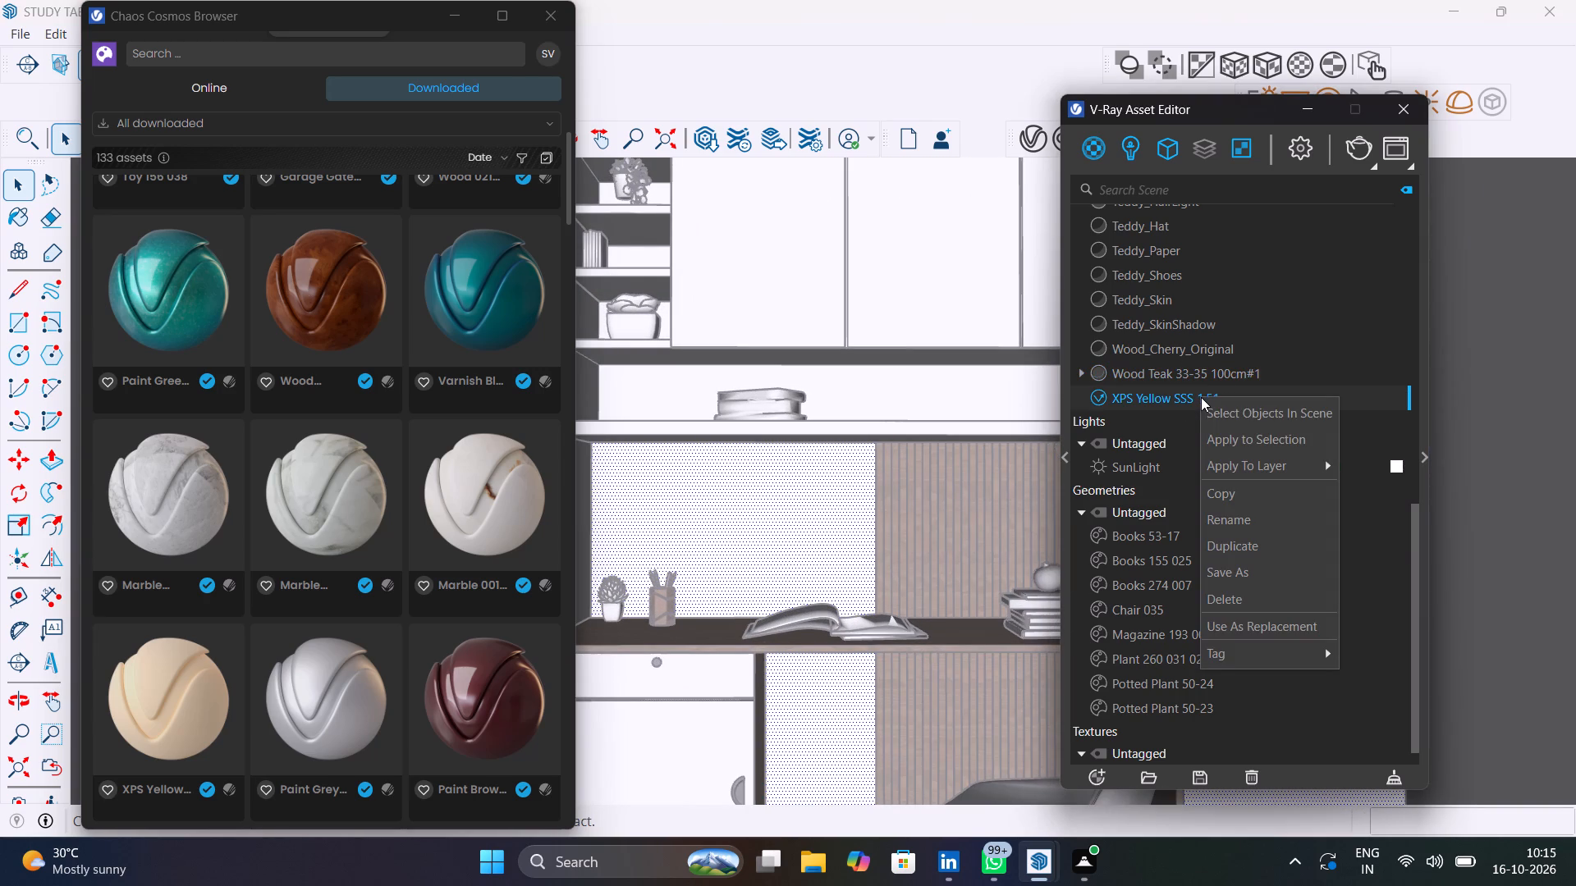
click(1253, 441)
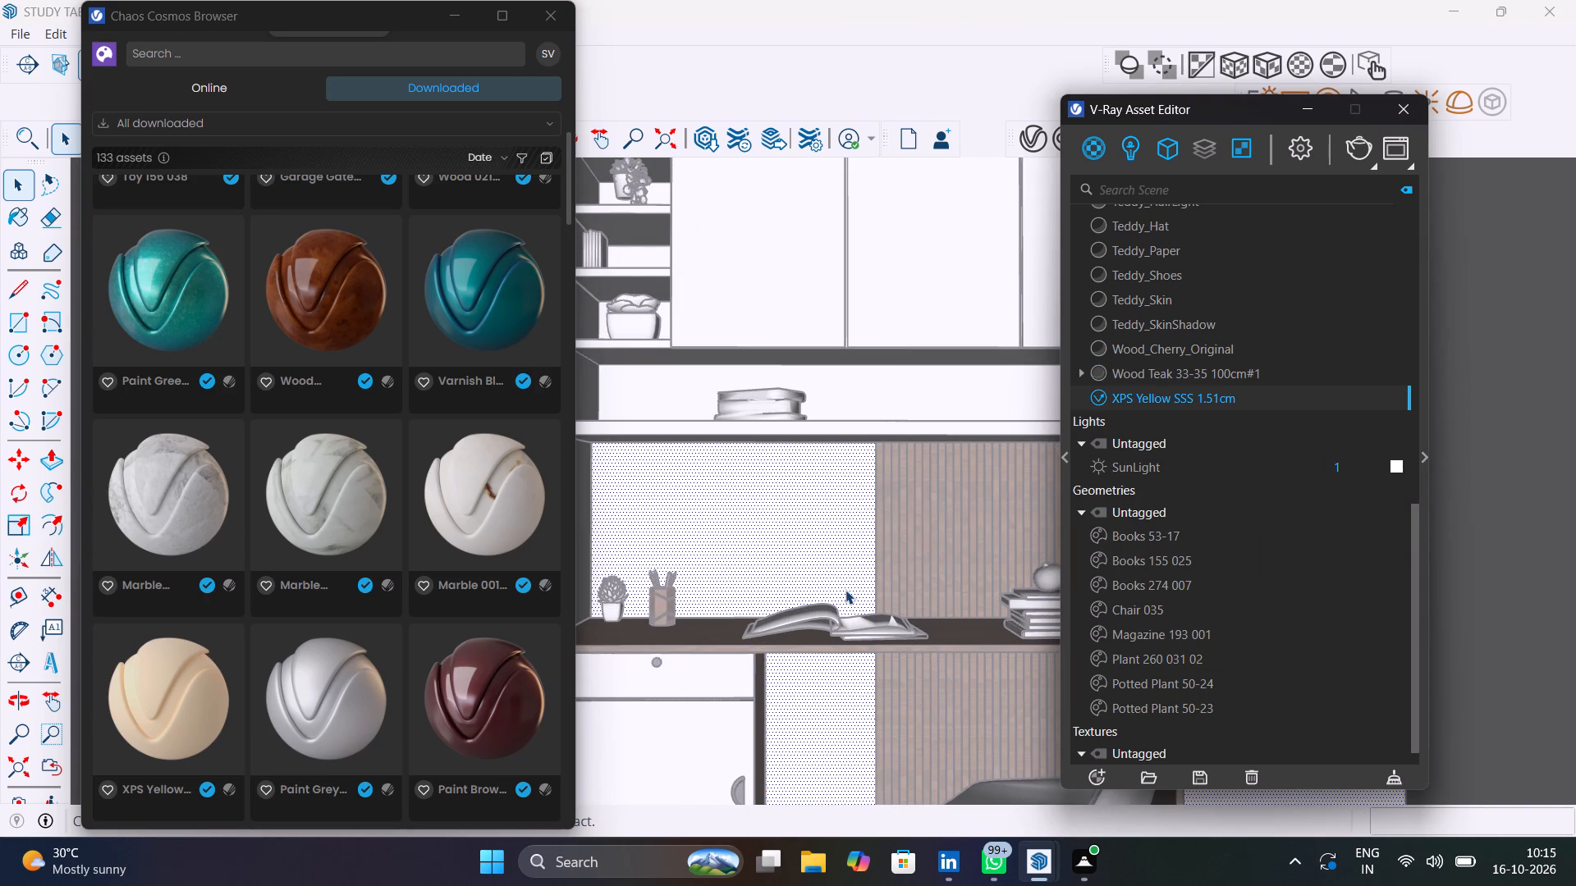
scroll(845, 590, down, 11)
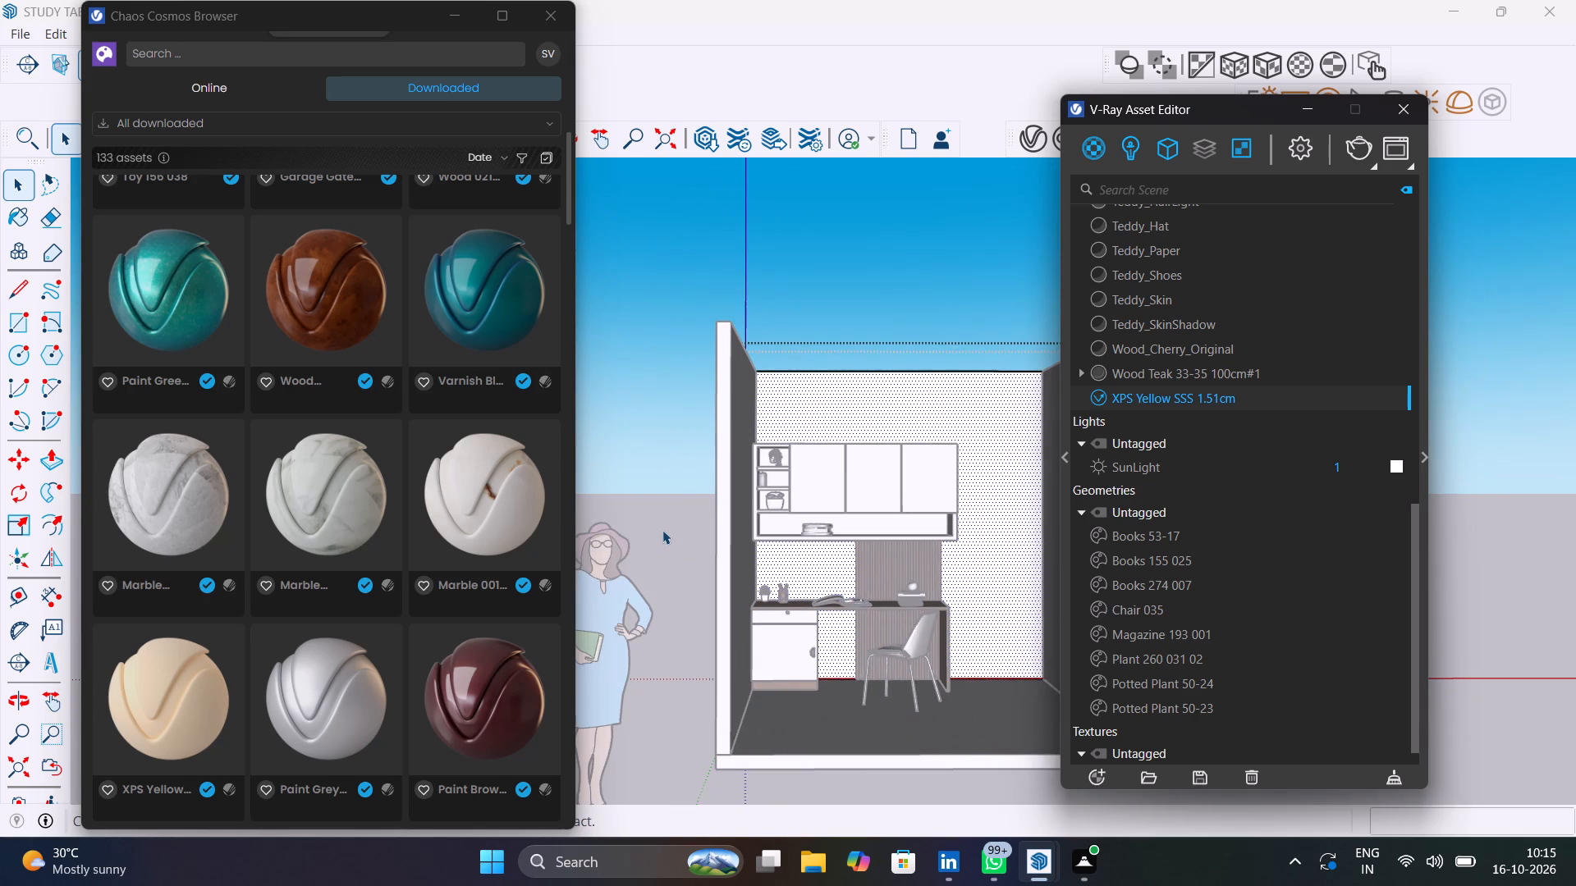
click(662, 527)
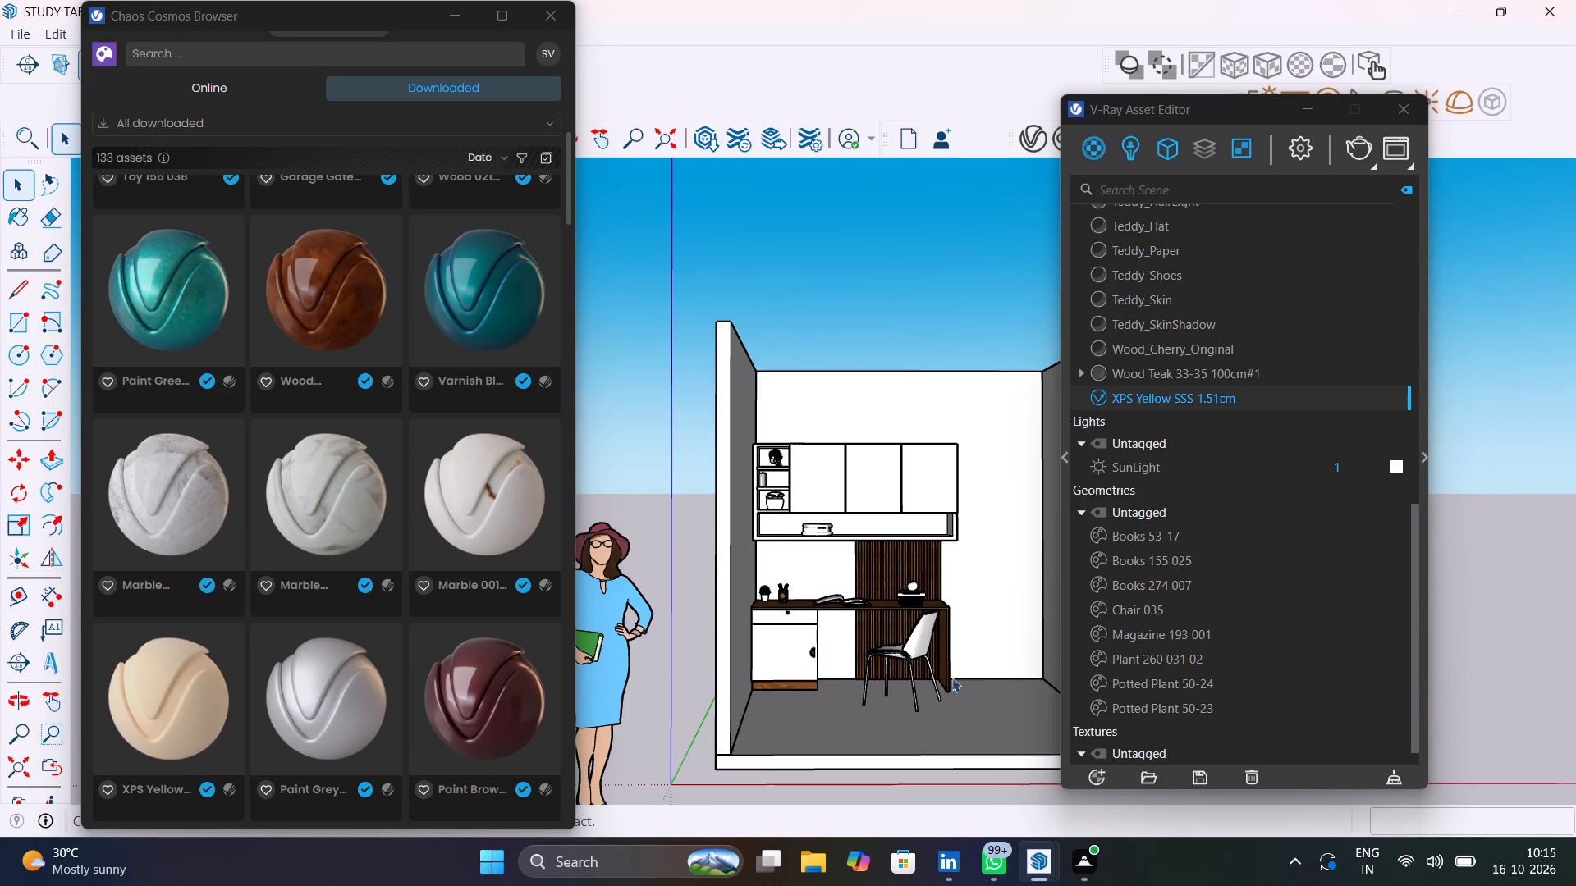
Find the Tiles Simple 01 100cm material among the downloaded Cosmos assets and import it into the scene.
scroll(919, 750, up, 3)
middle_drag(935, 721, 935, 759)
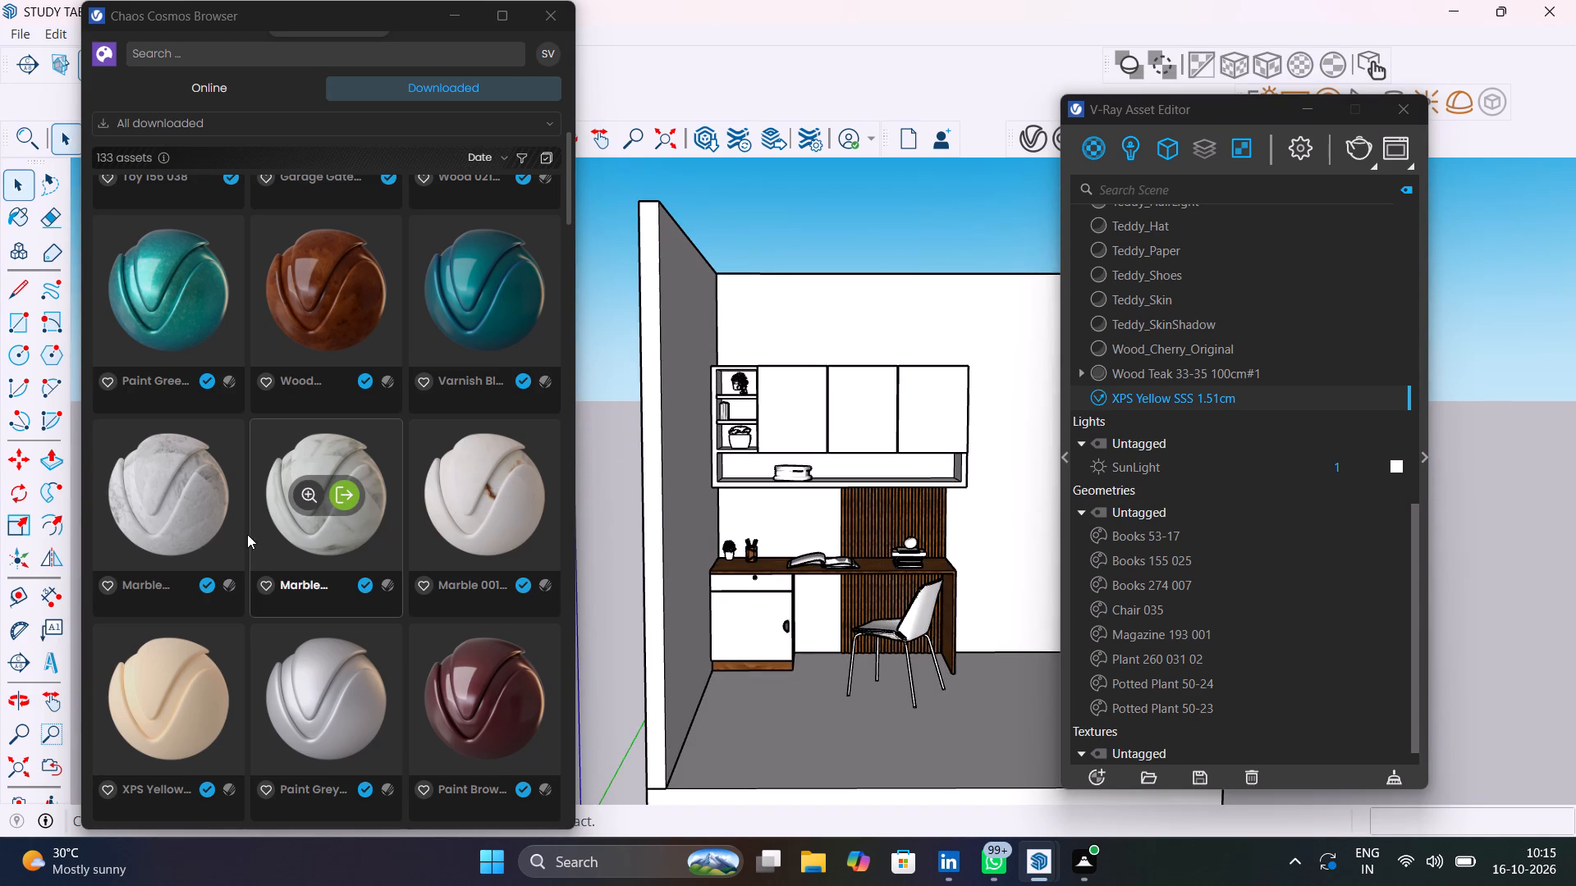
scroll(383, 569, down, 13)
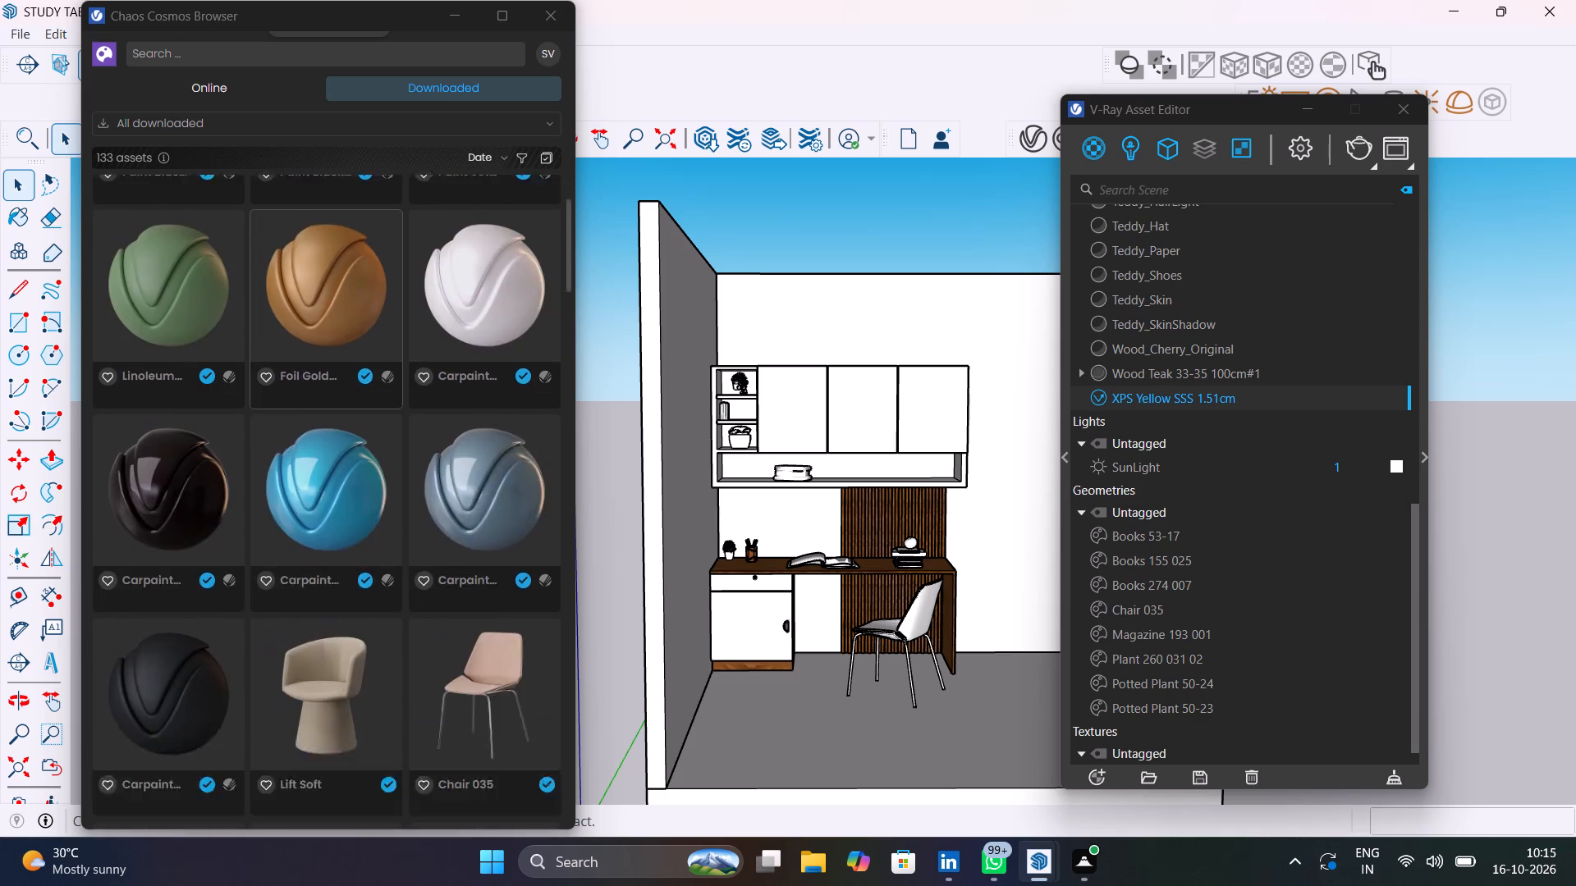
scroll(383, 569, down, 5)
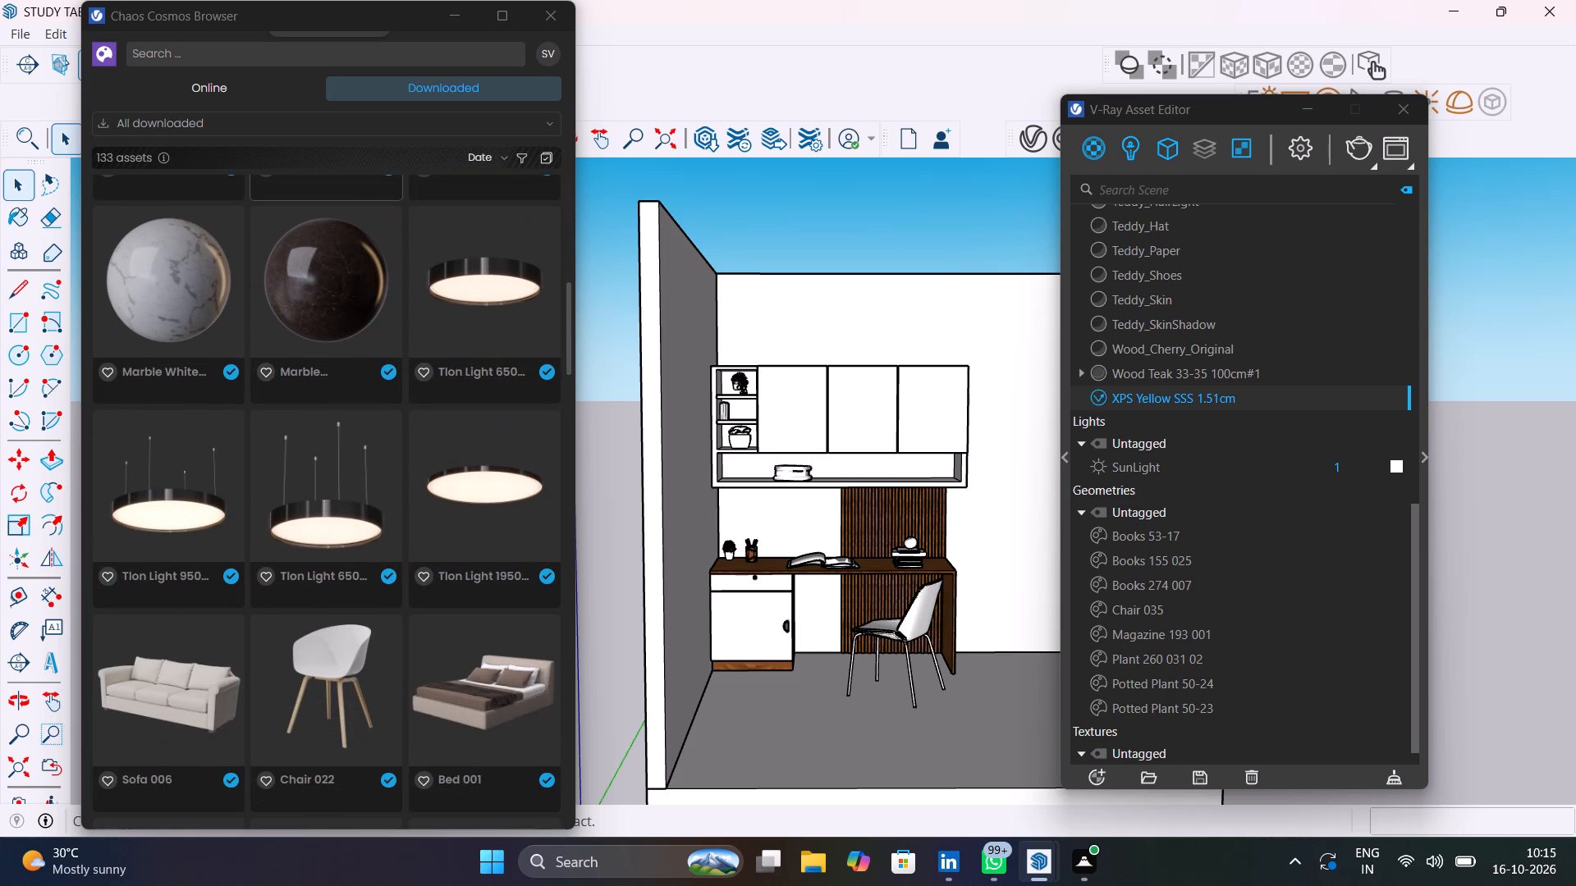
scroll(383, 569, down, 13)
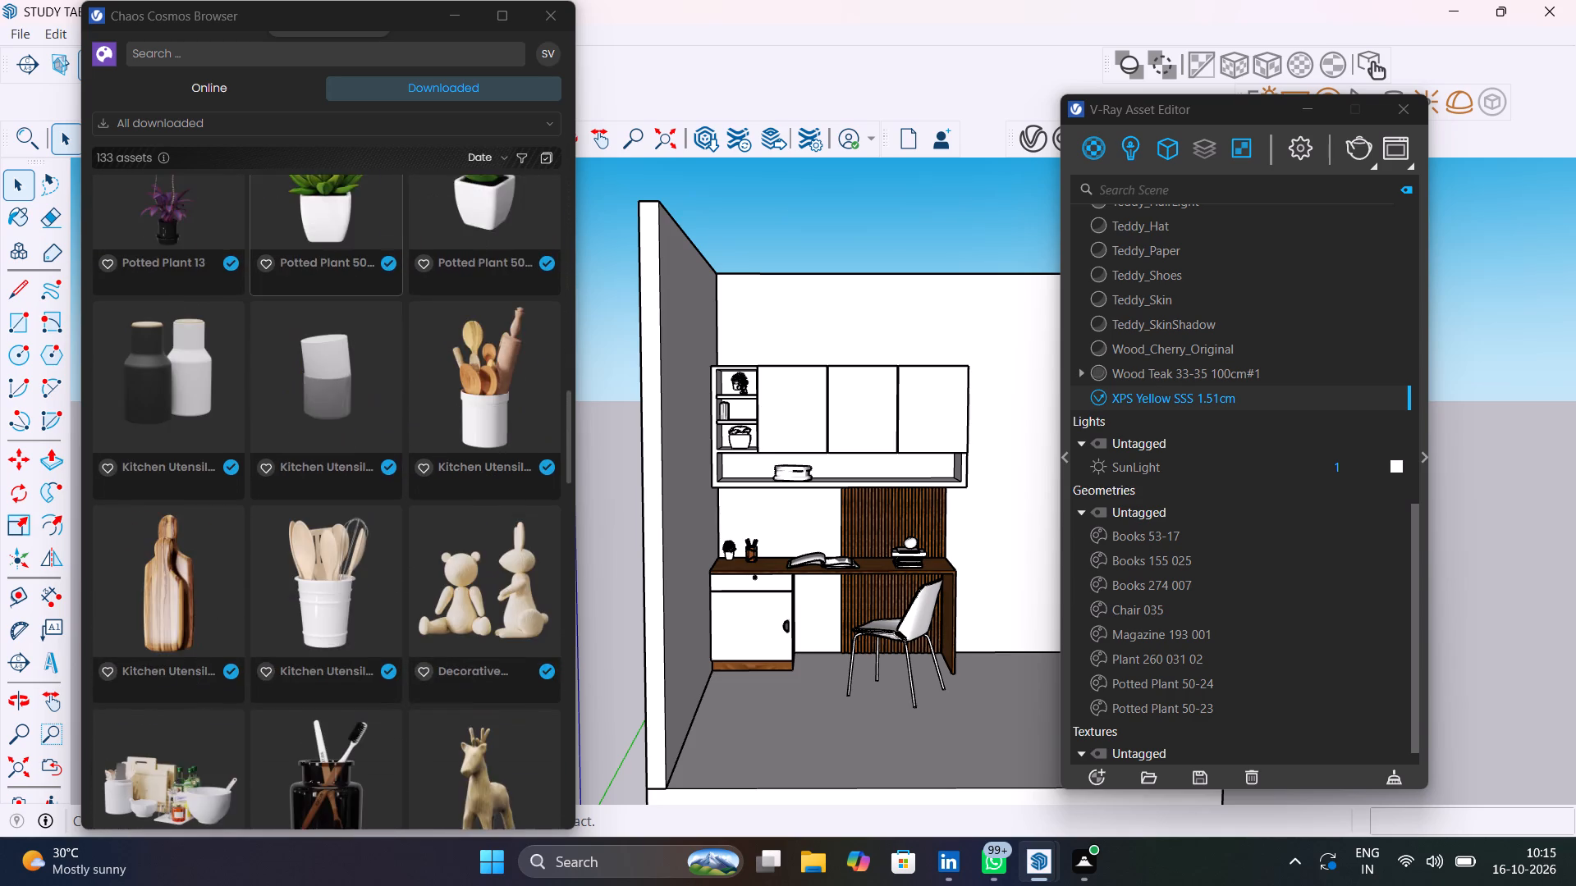
scroll(383, 569, down, 11)
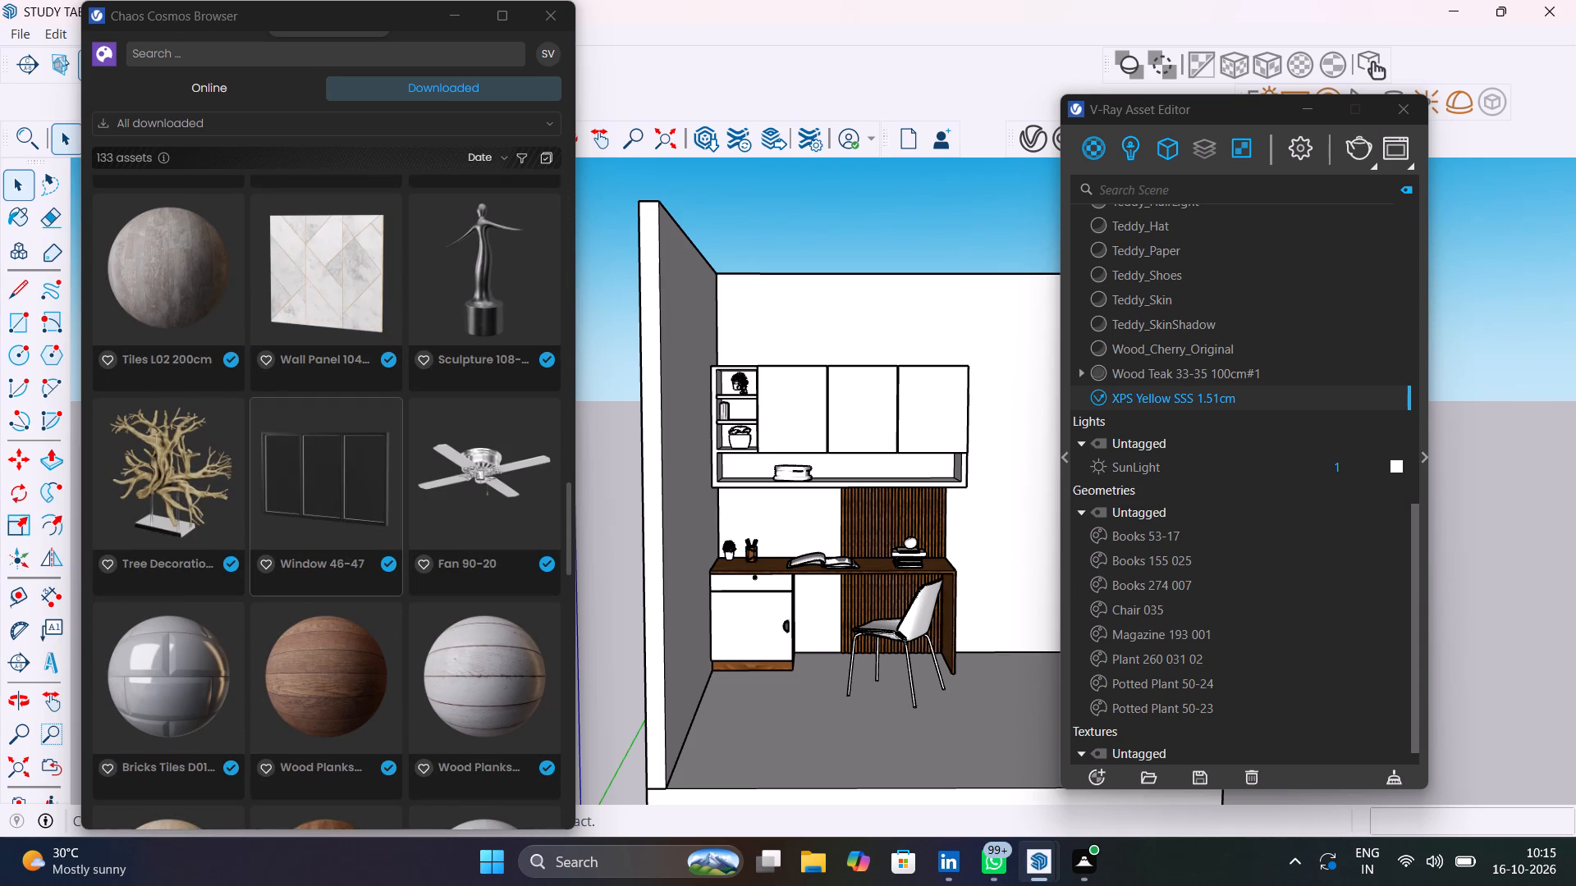
scroll(383, 569, down, 5)
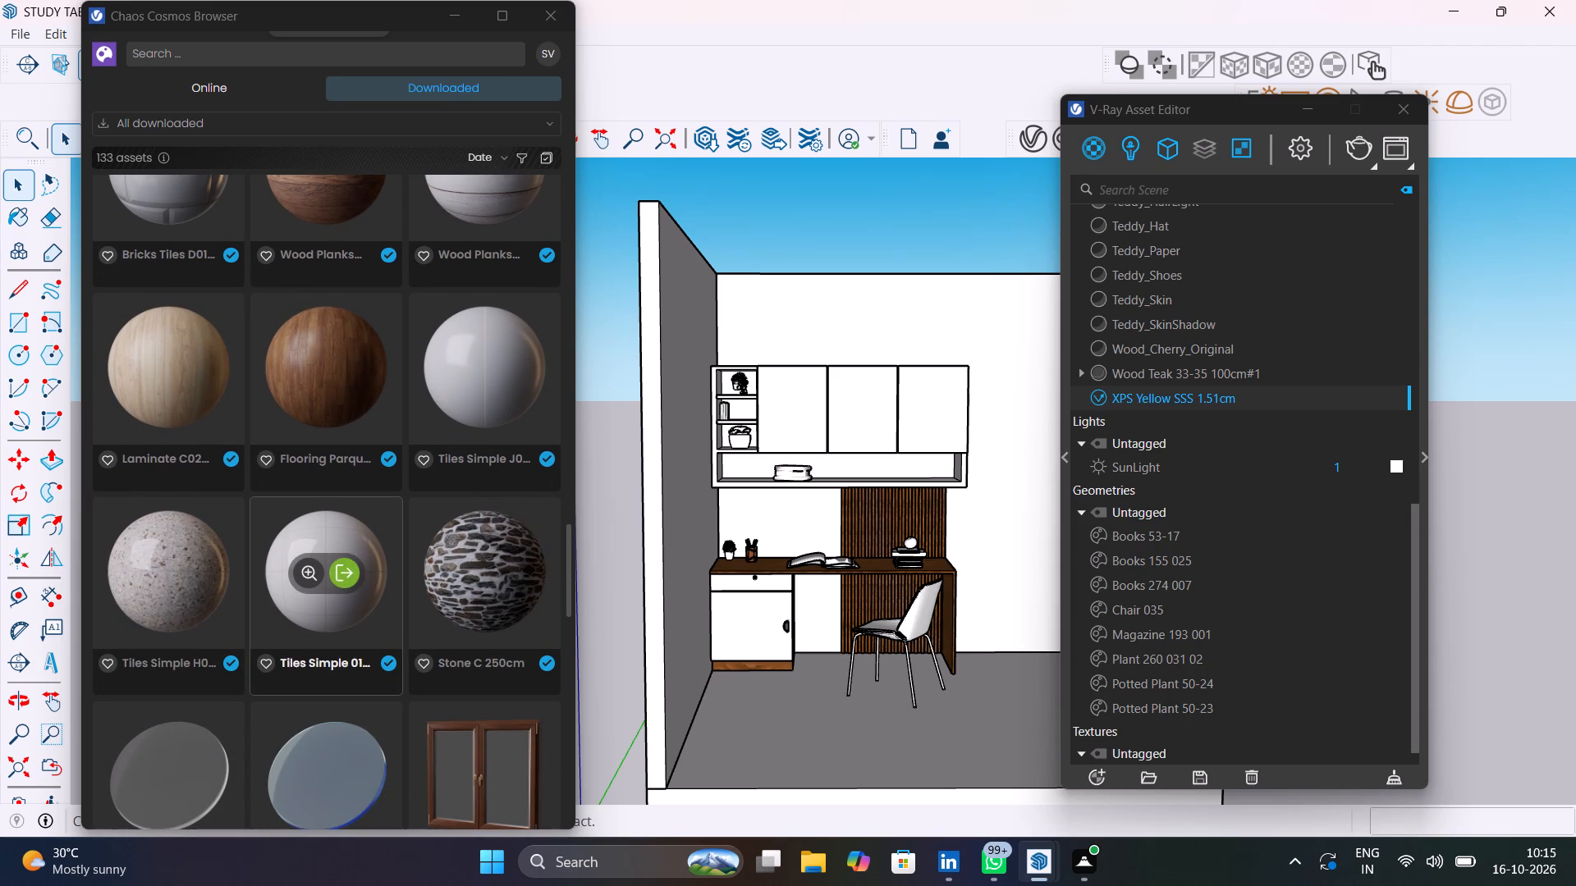
scroll(348, 623, down, 5)
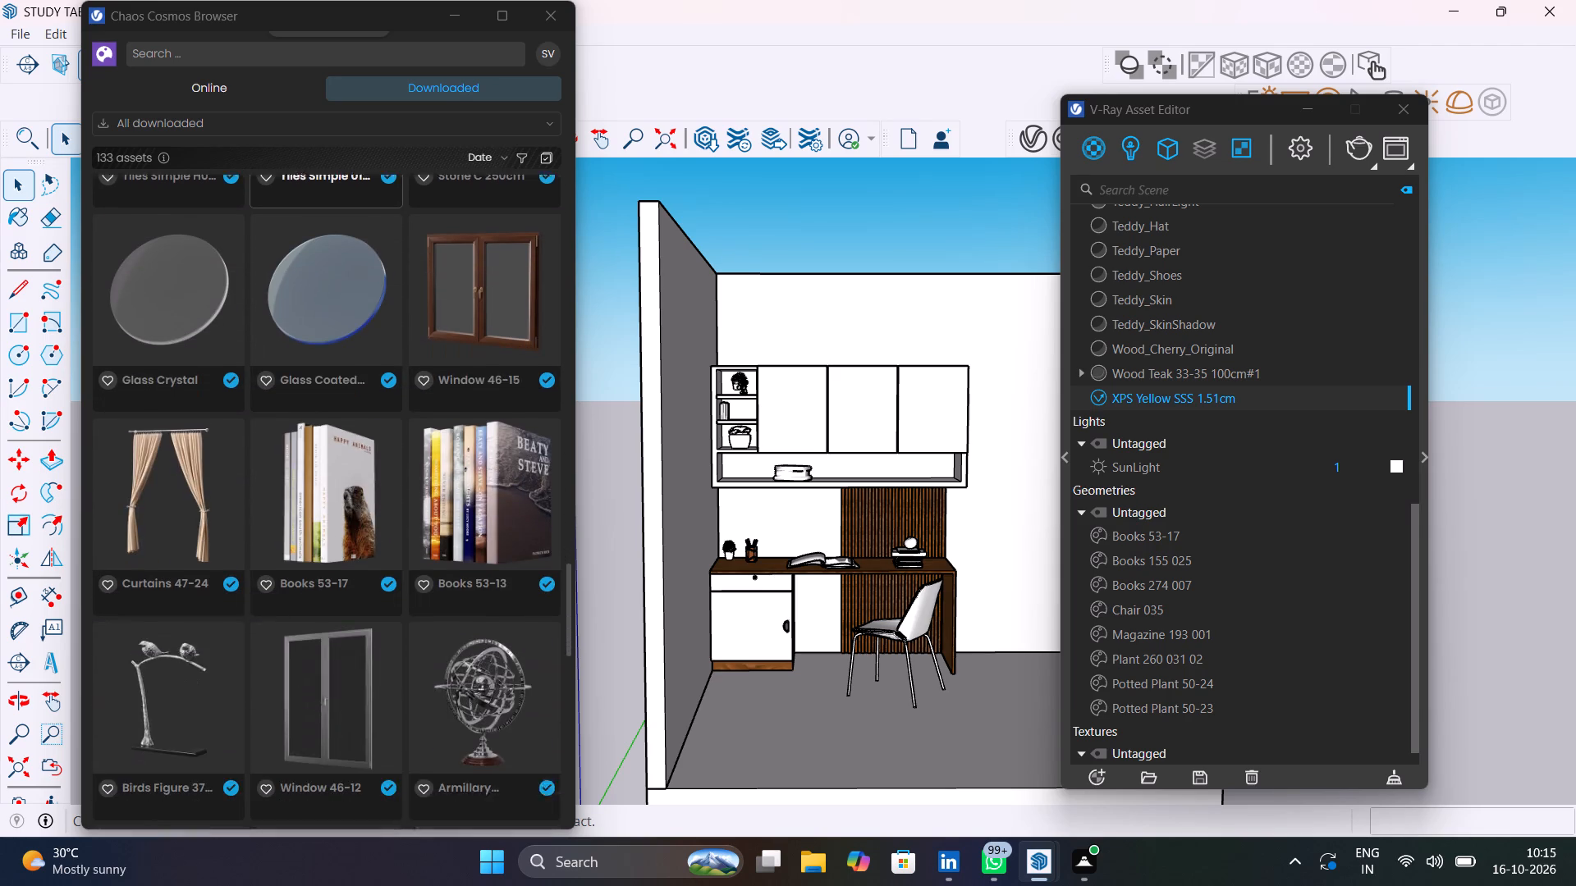
scroll(348, 589, up, 8)
scroll(341, 608, down, 2)
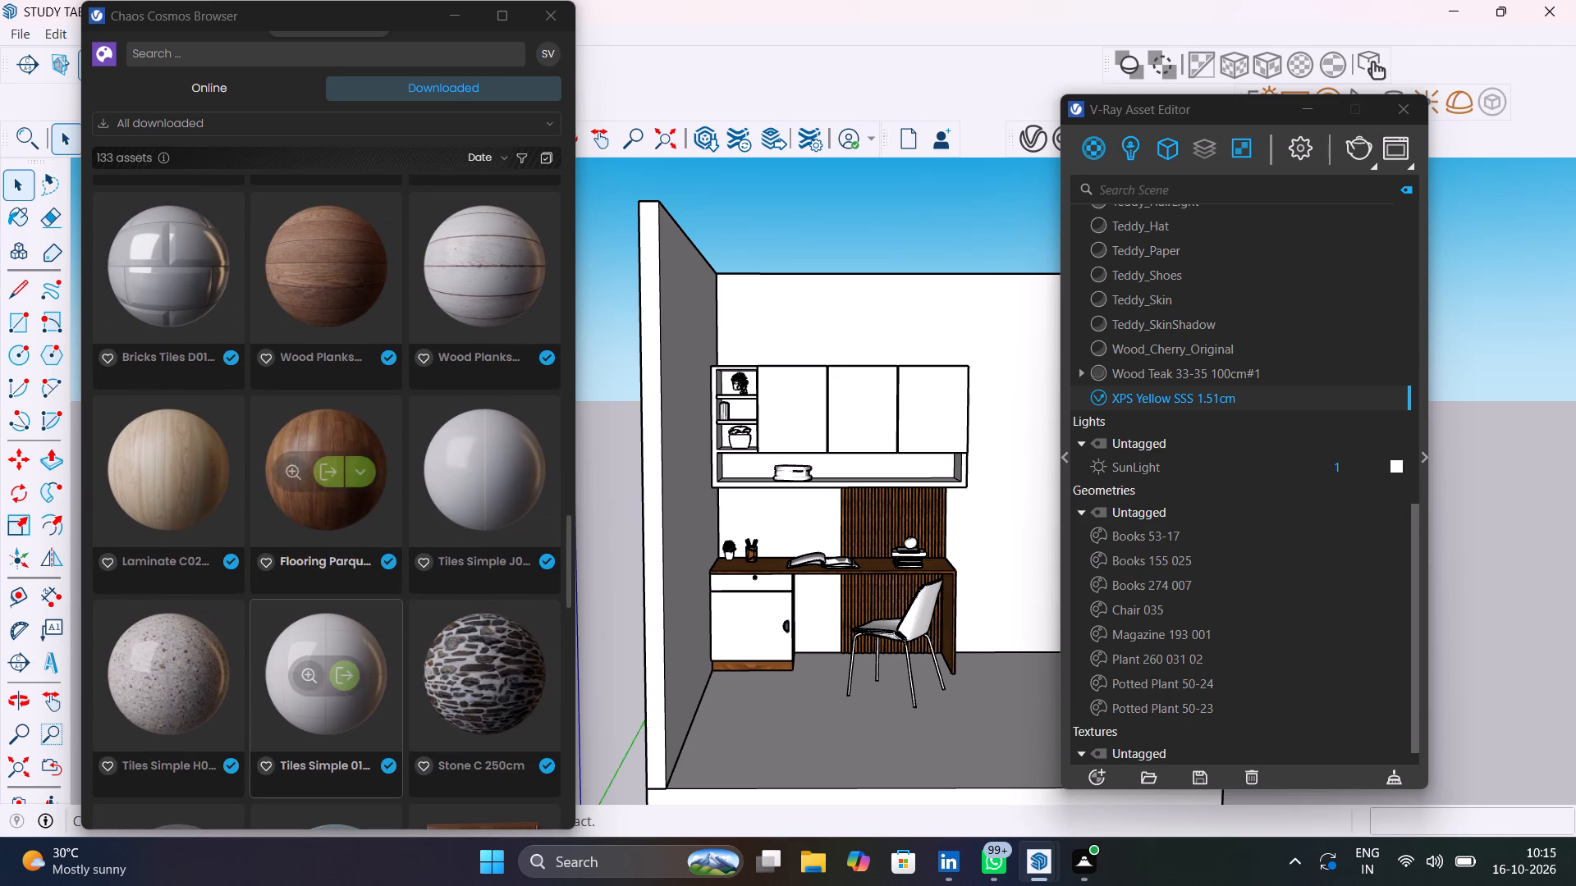
click(348, 675)
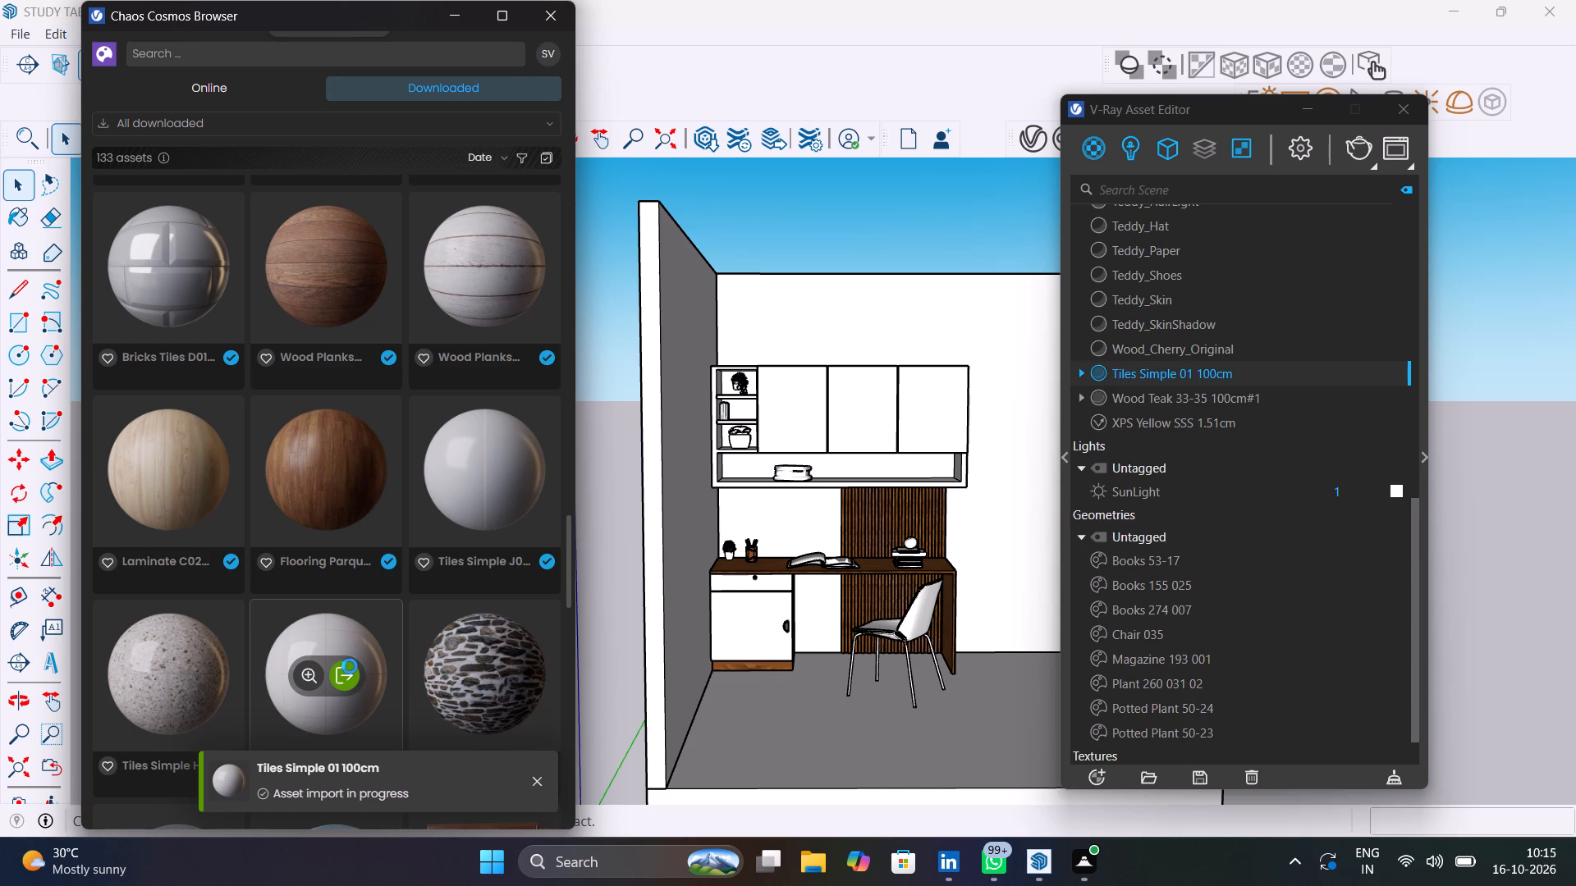
Open the room group, apply Tiles Simple 01 100cm to the floor face with tri-planar mapping fitted to the bounding box, and leave the group.
click(852, 730)
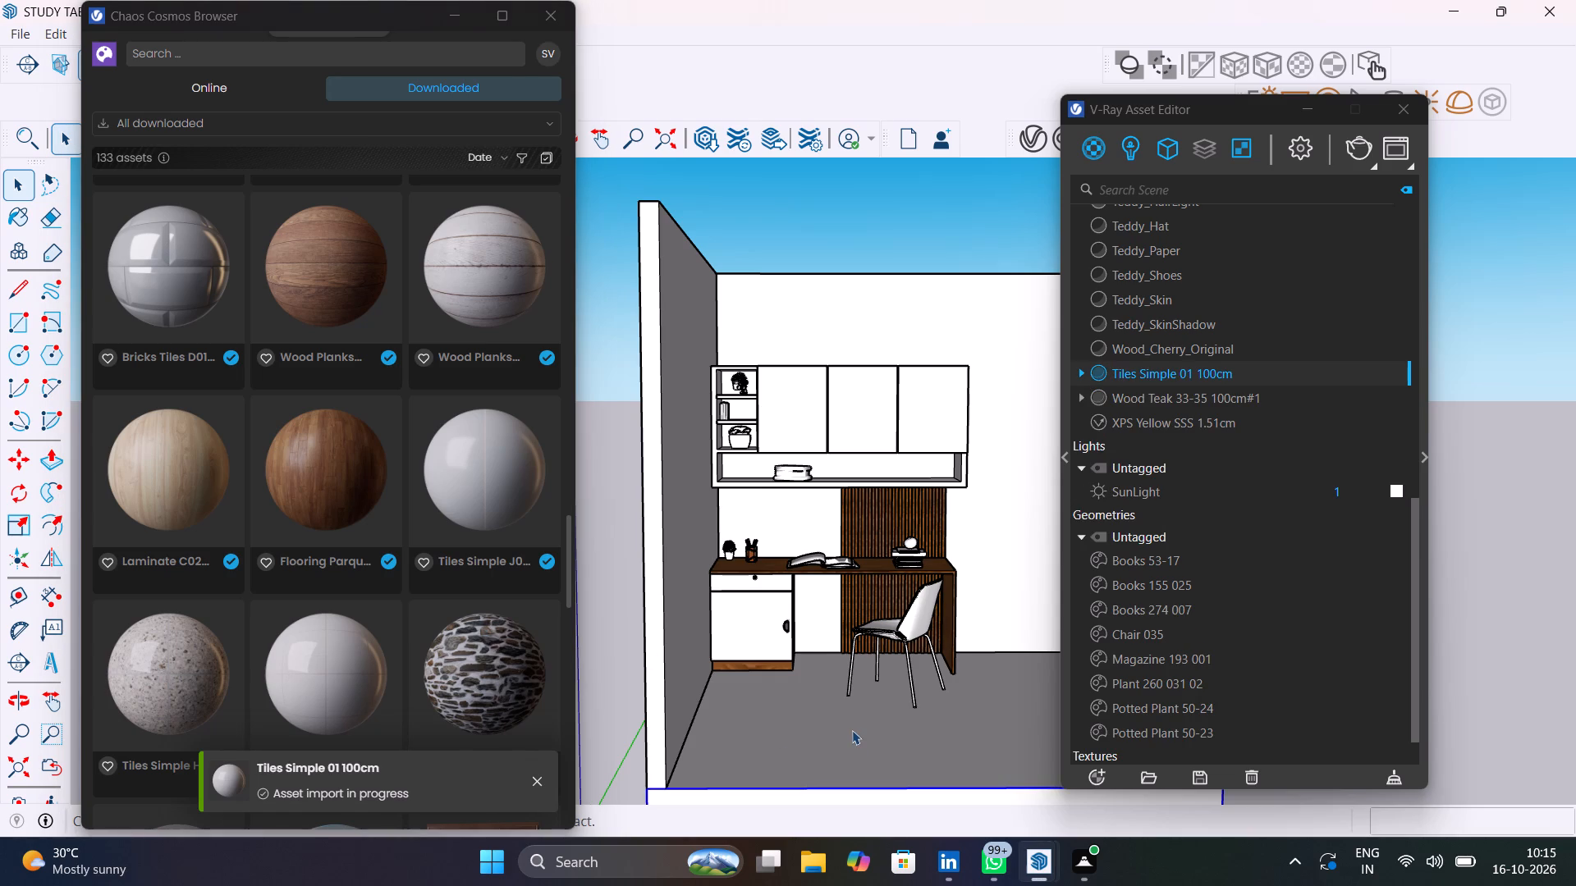
double_click(852, 733)
click(852, 733)
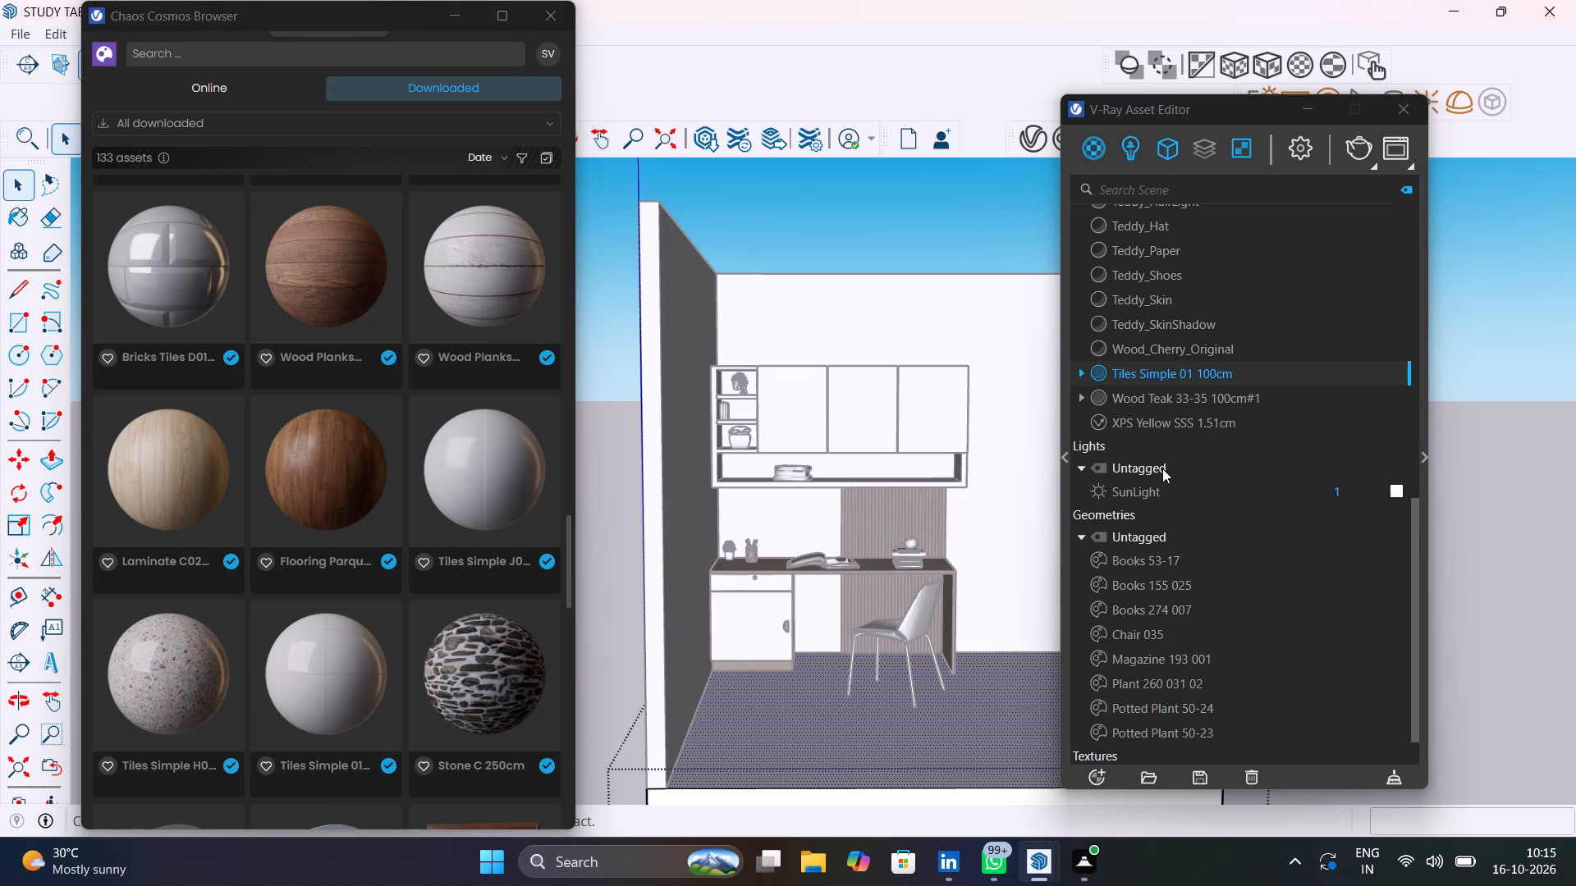
right_click(1302, 375)
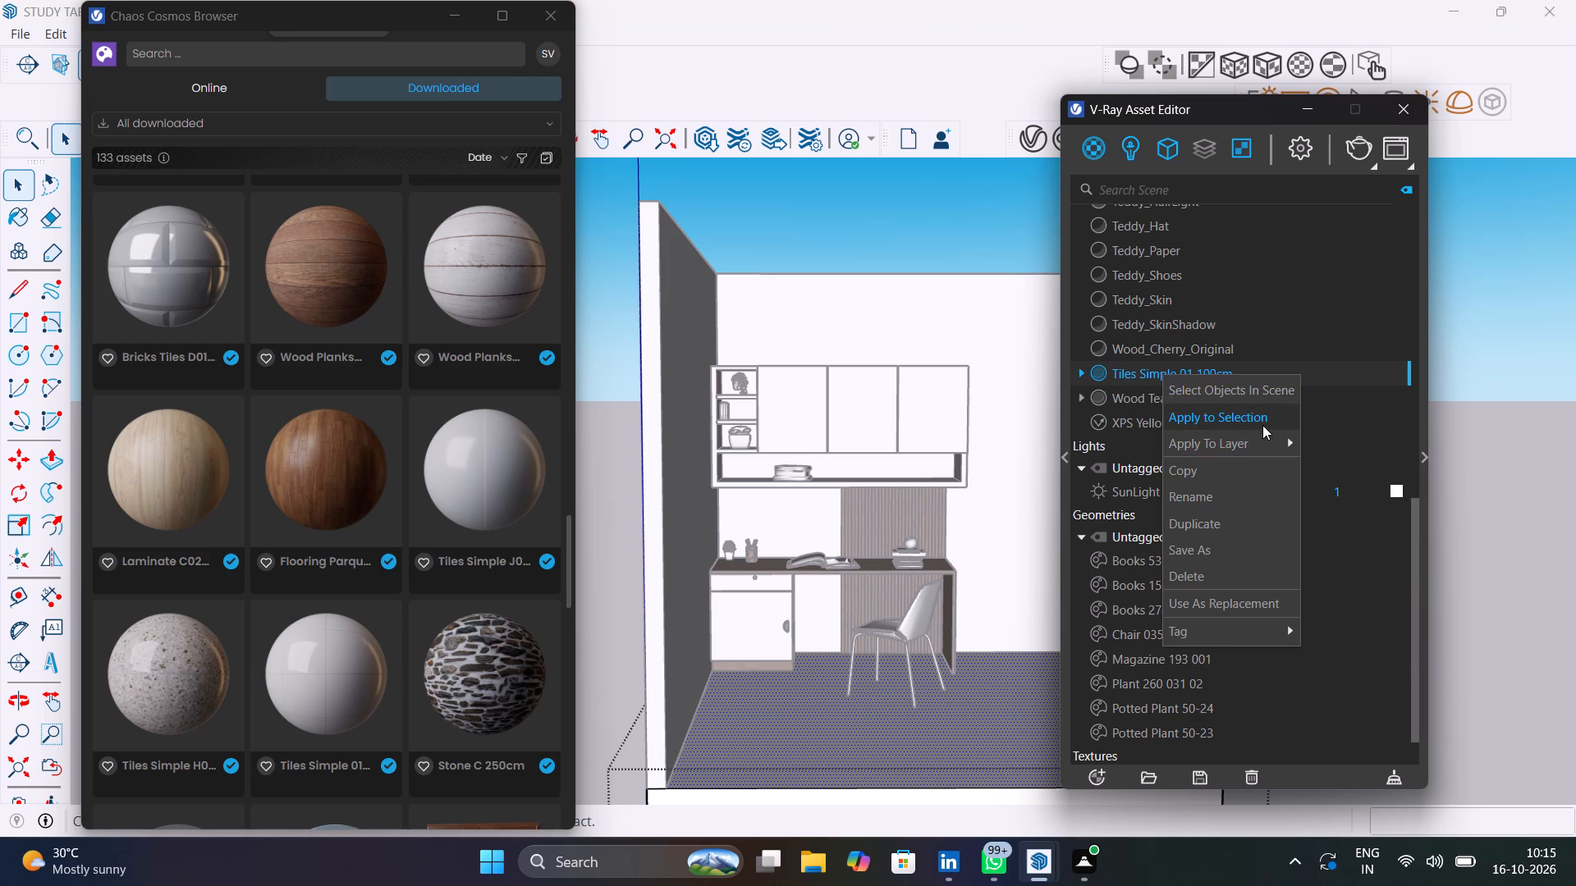
click(1264, 421)
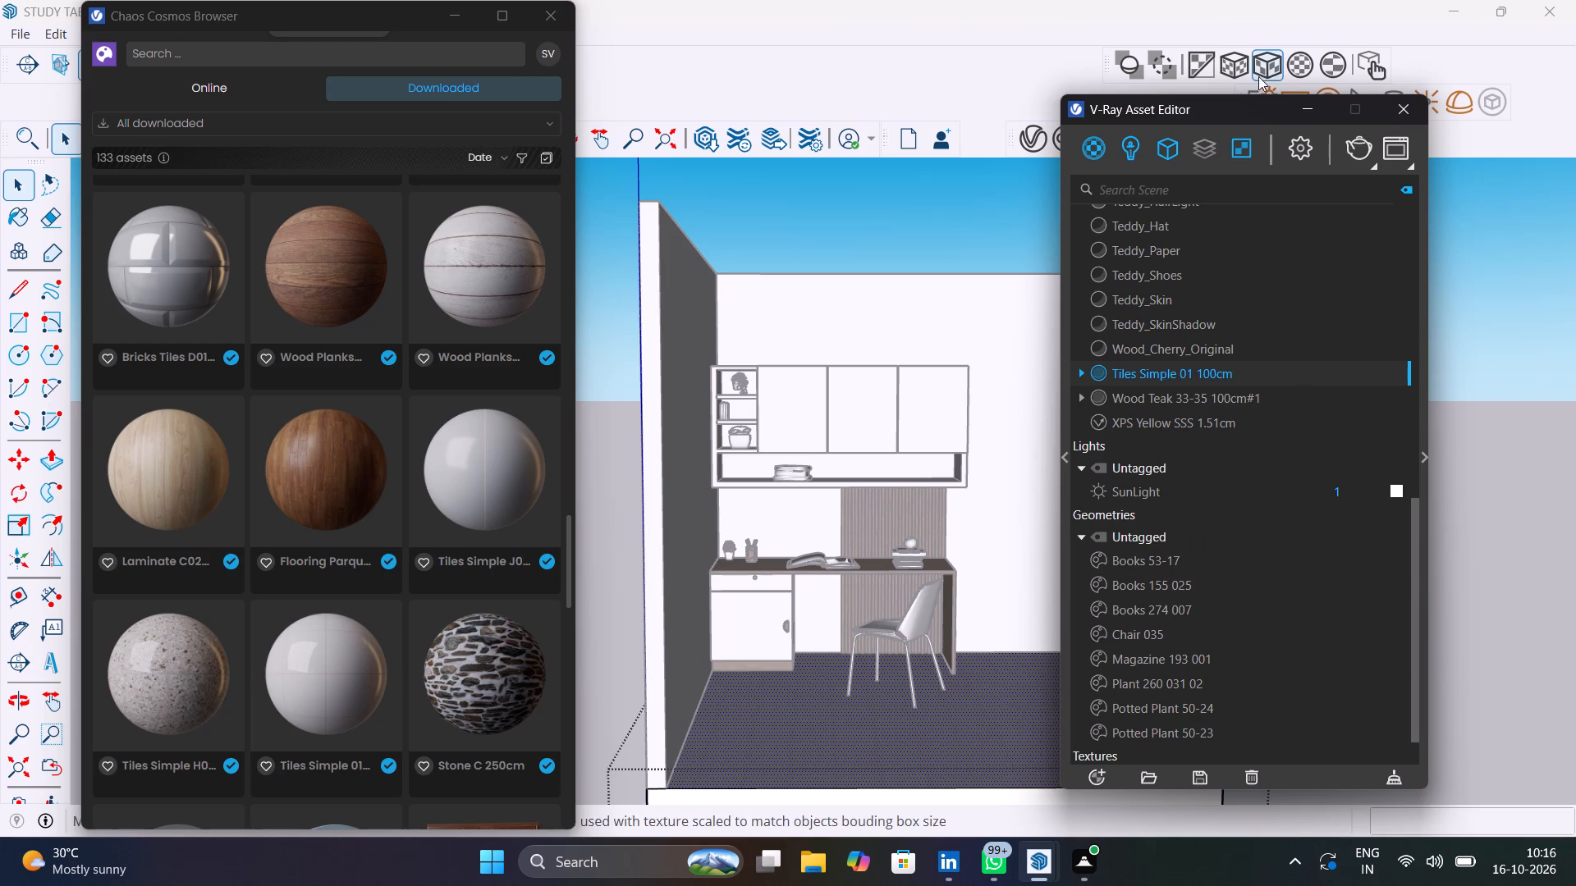
click(1267, 66)
scroll(694, 546, down, 5)
click(641, 519)
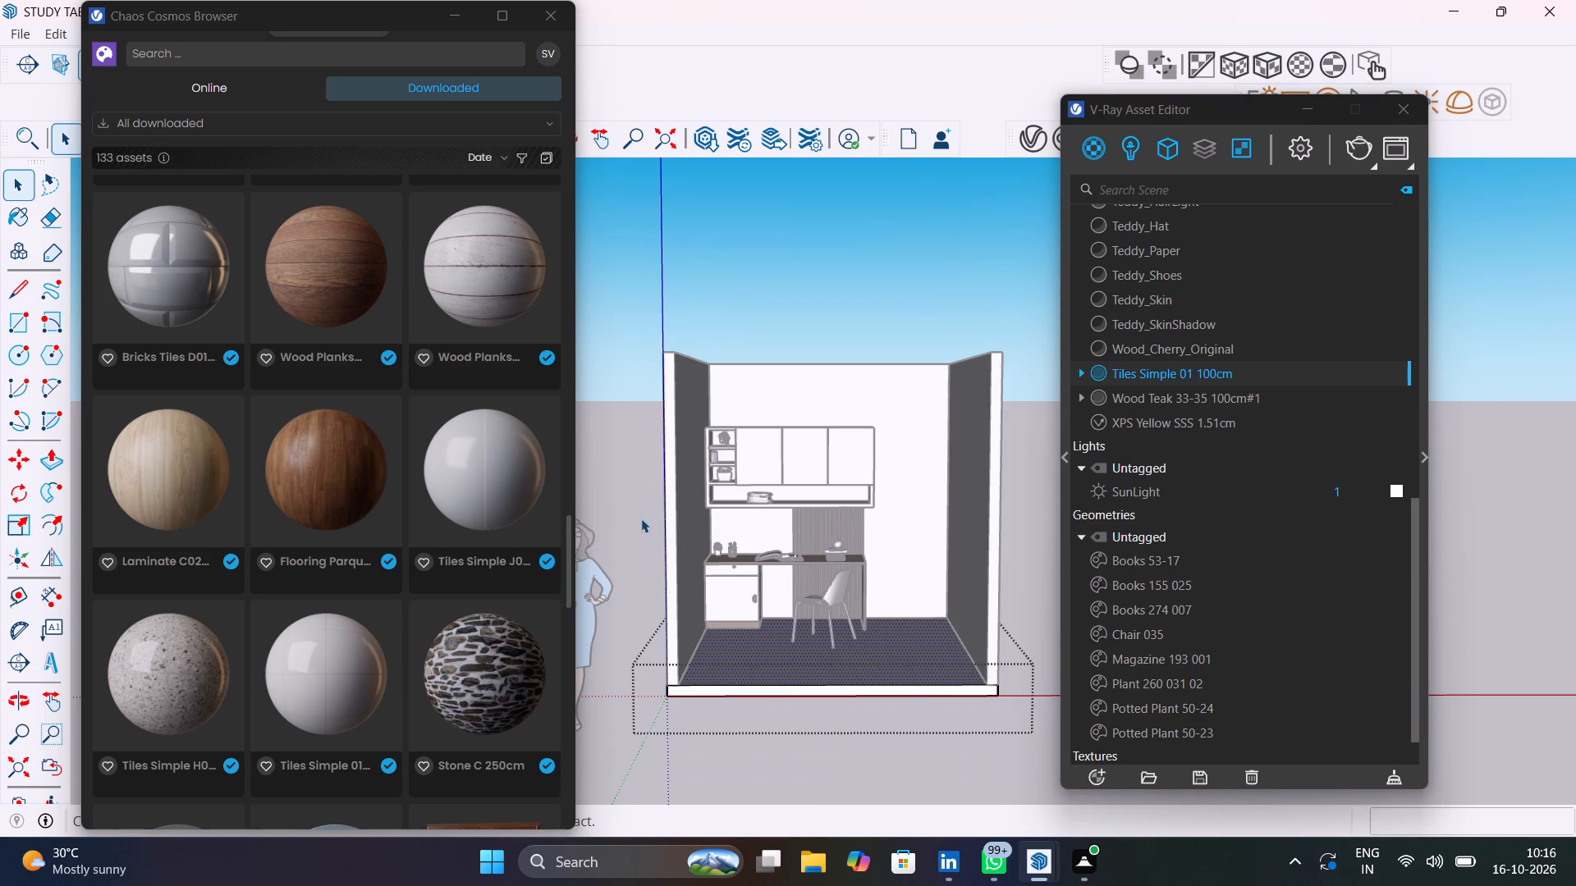
Place a V-Ray rectangle light along the underside of the overhead wall cabinet, spanning its back edge from one end to the other.
middle_drag(749, 632, 747, 777)
scroll(808, 661, up, 8)
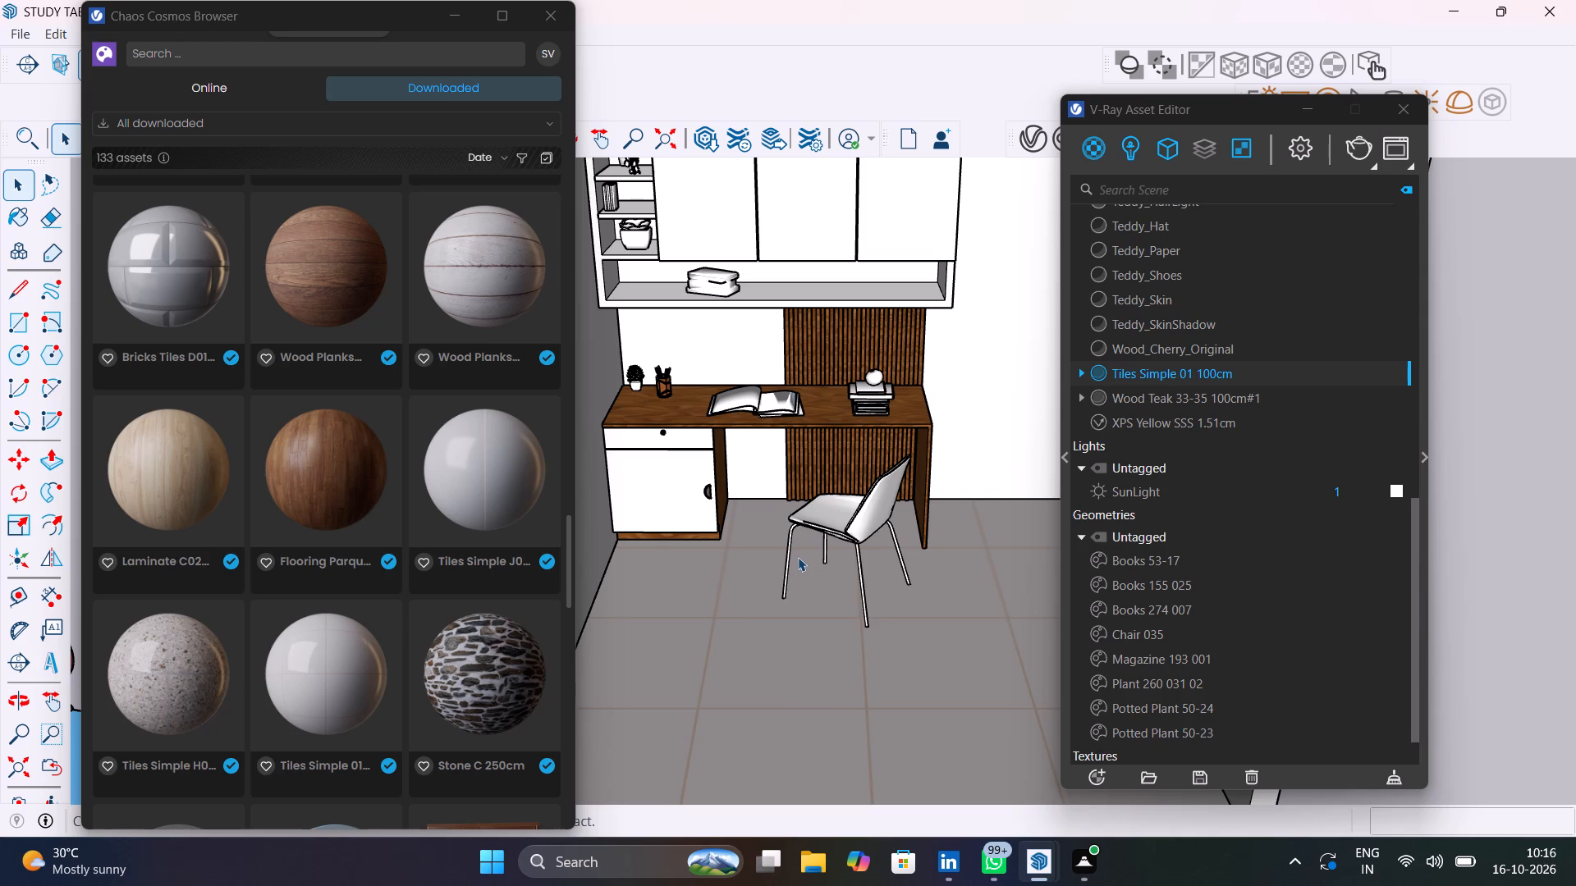
middle_drag(797, 557, 865, 589)
scroll(795, 505, up, 5)
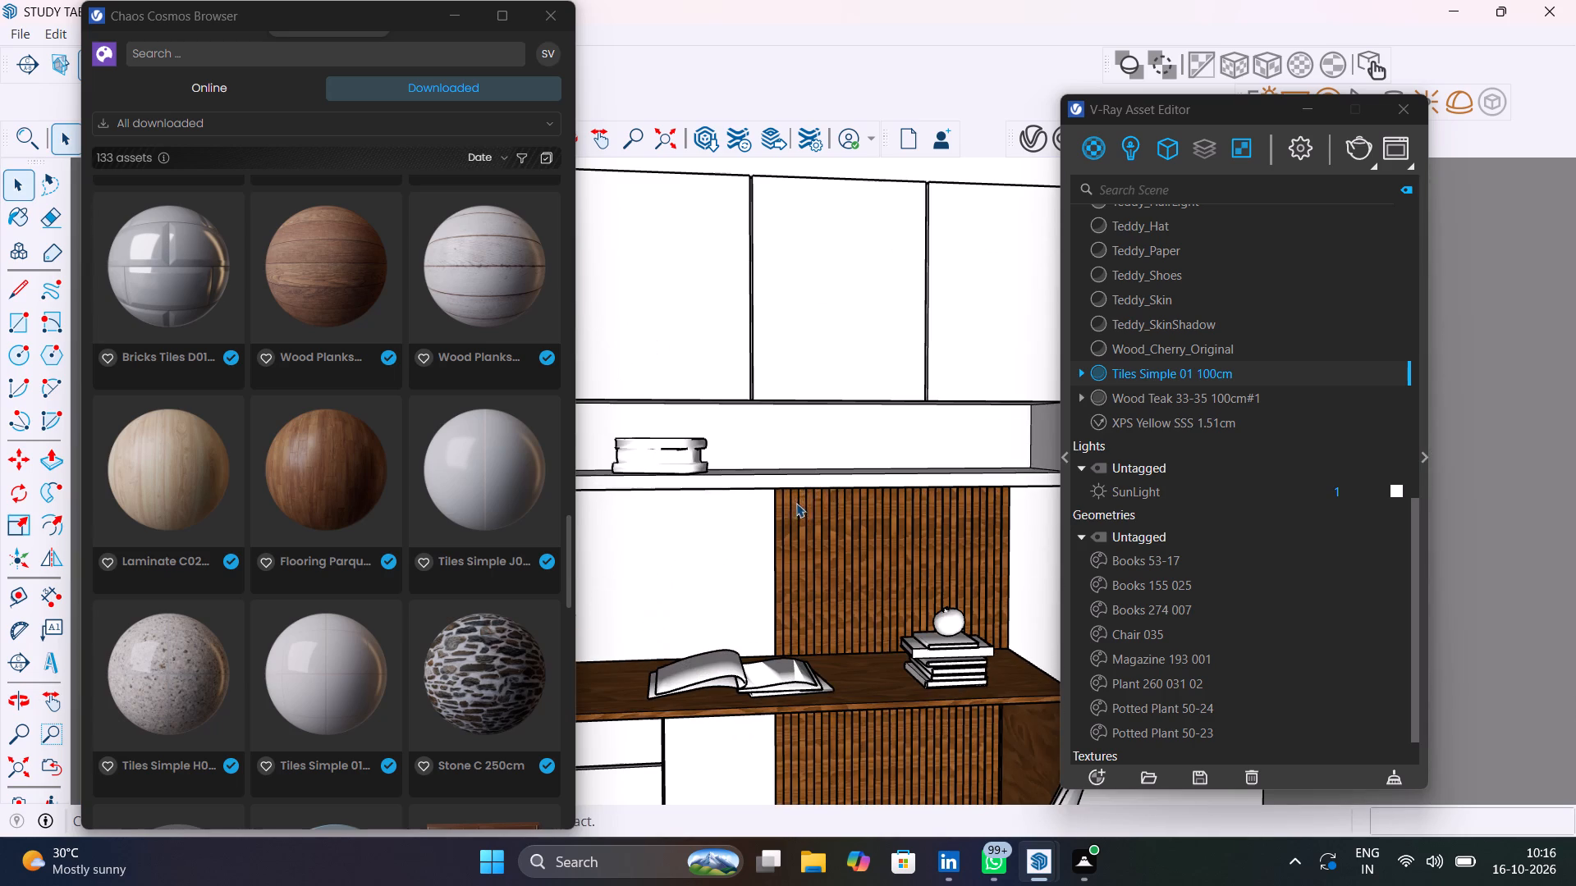
shift+middle_drag(847, 547, 972, 555)
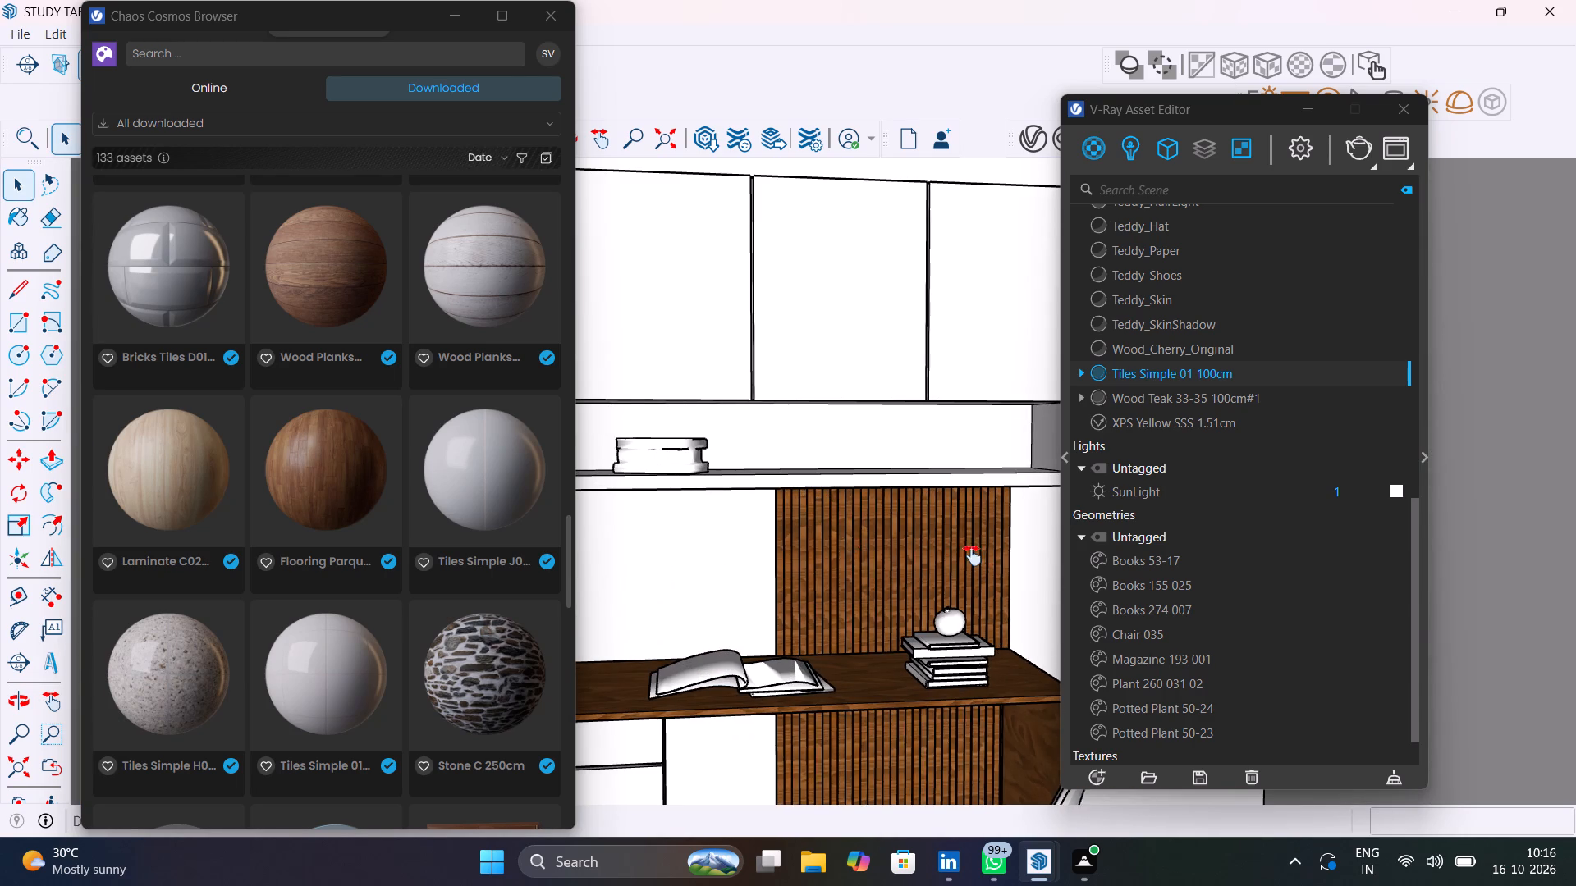
shift+middle_drag(972, 555, 961, 573)
scroll(969, 569, down, 5)
middle_drag(965, 566, 950, 644)
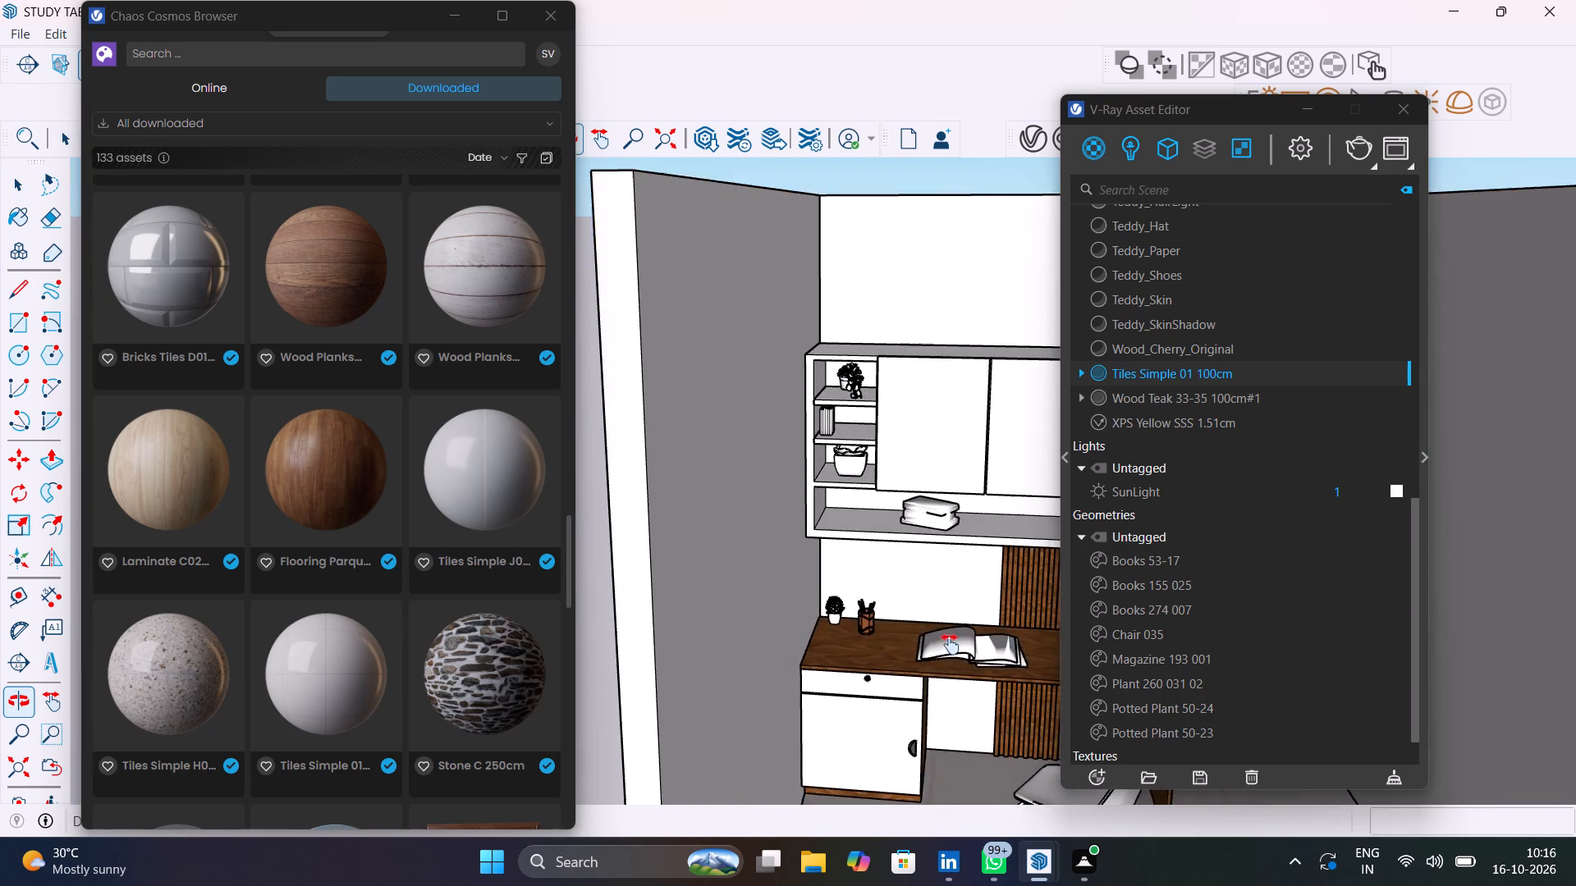
middle_drag(950, 644, 837, 681)
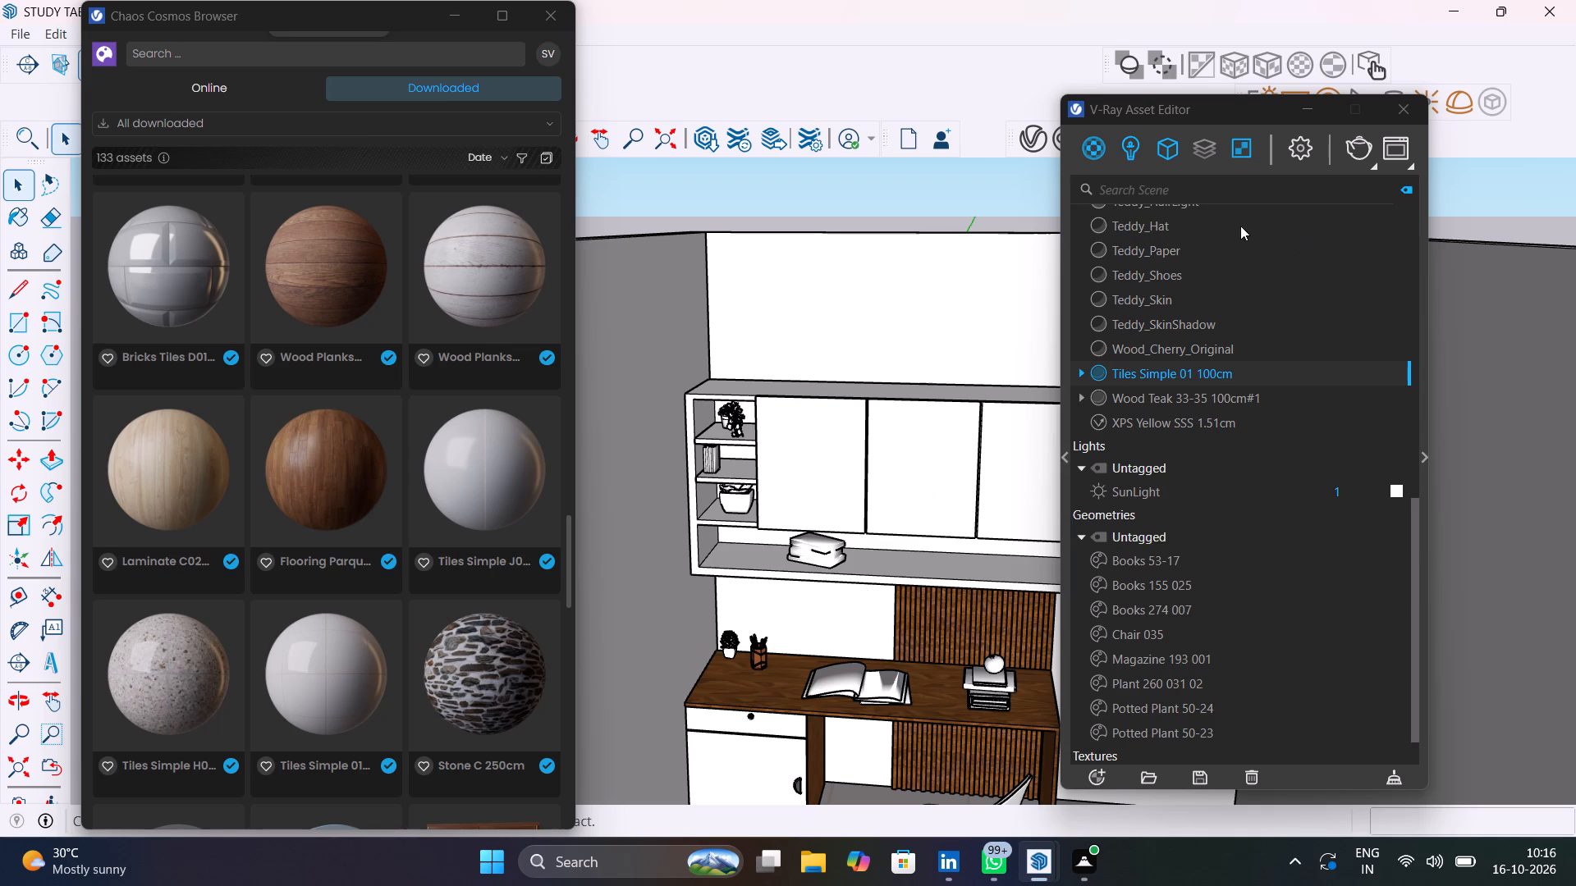
drag(1206, 109, 1308, 459)
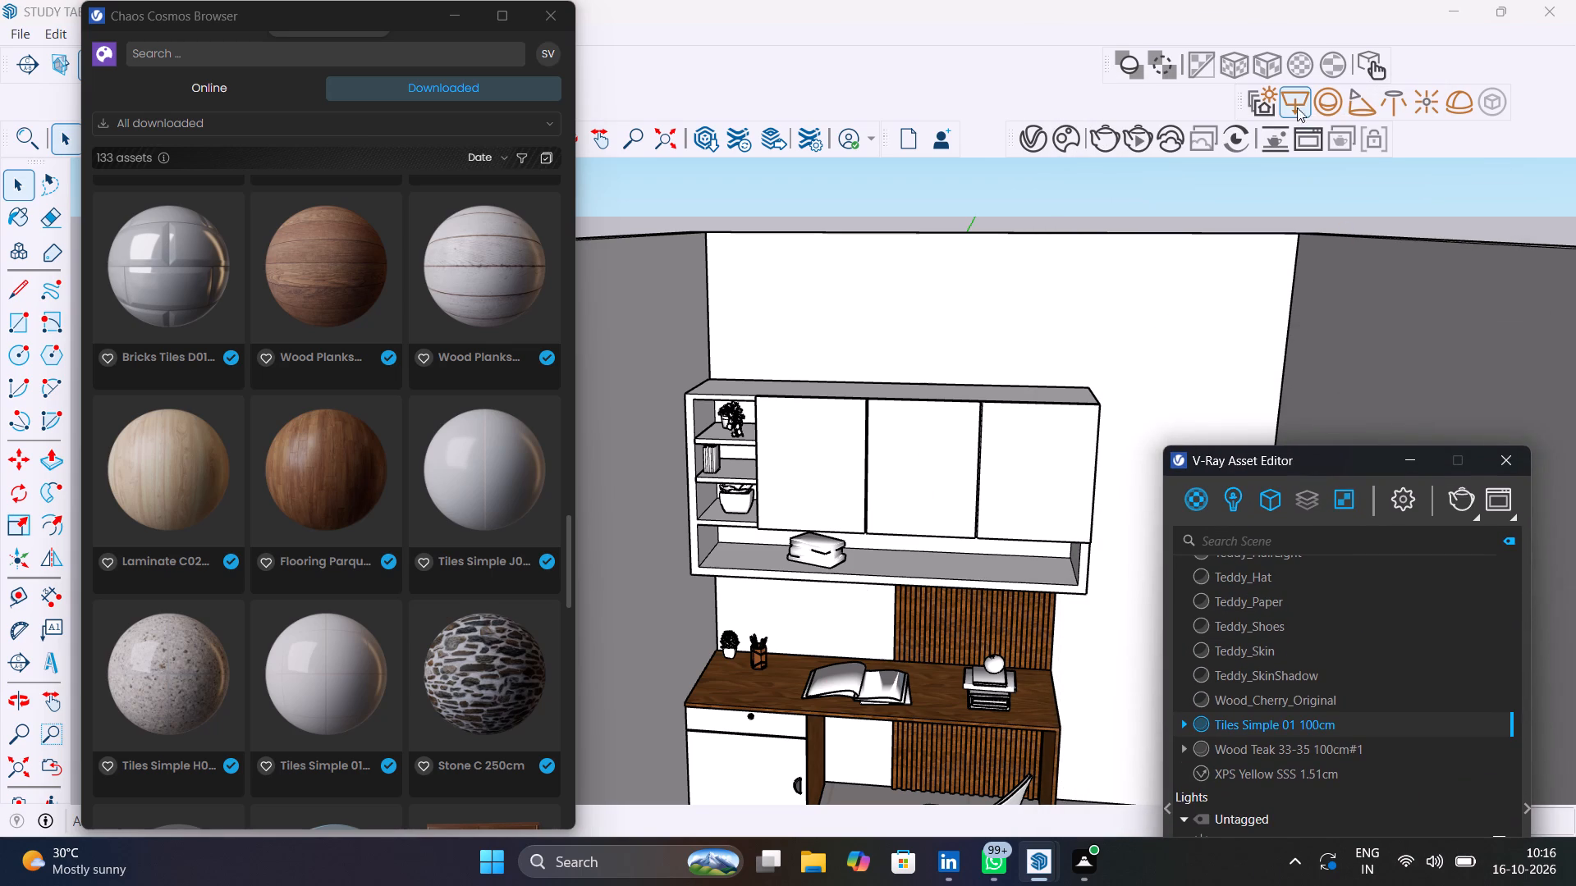
click(1299, 98)
middle_drag(1001, 572, 1138, 281)
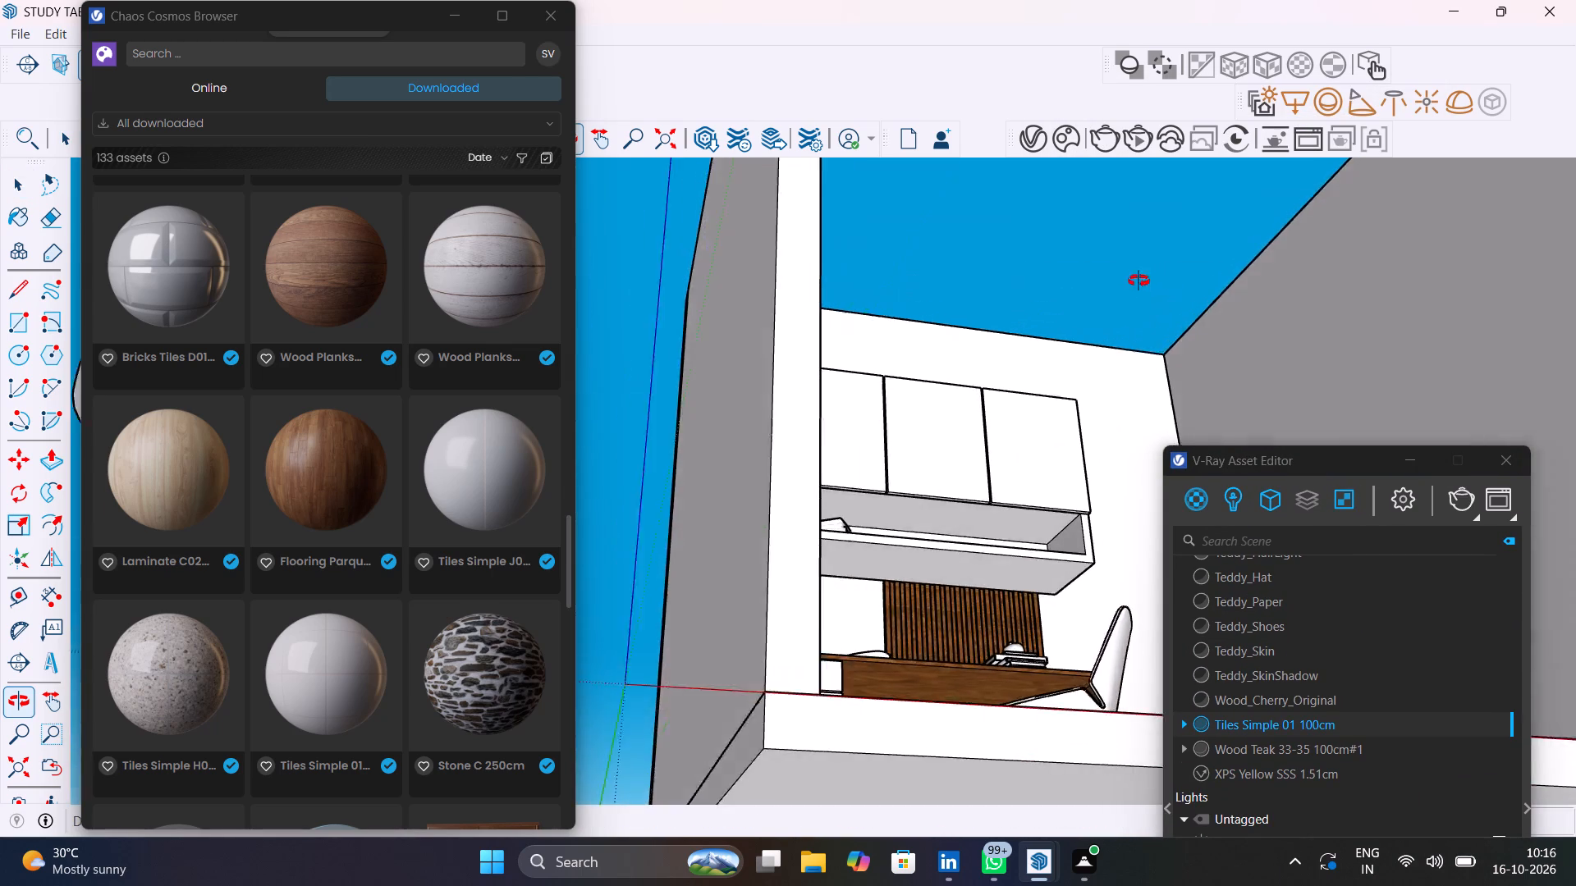
middle_drag(1138, 281, 1072, 316)
scroll(827, 601, up, 9)
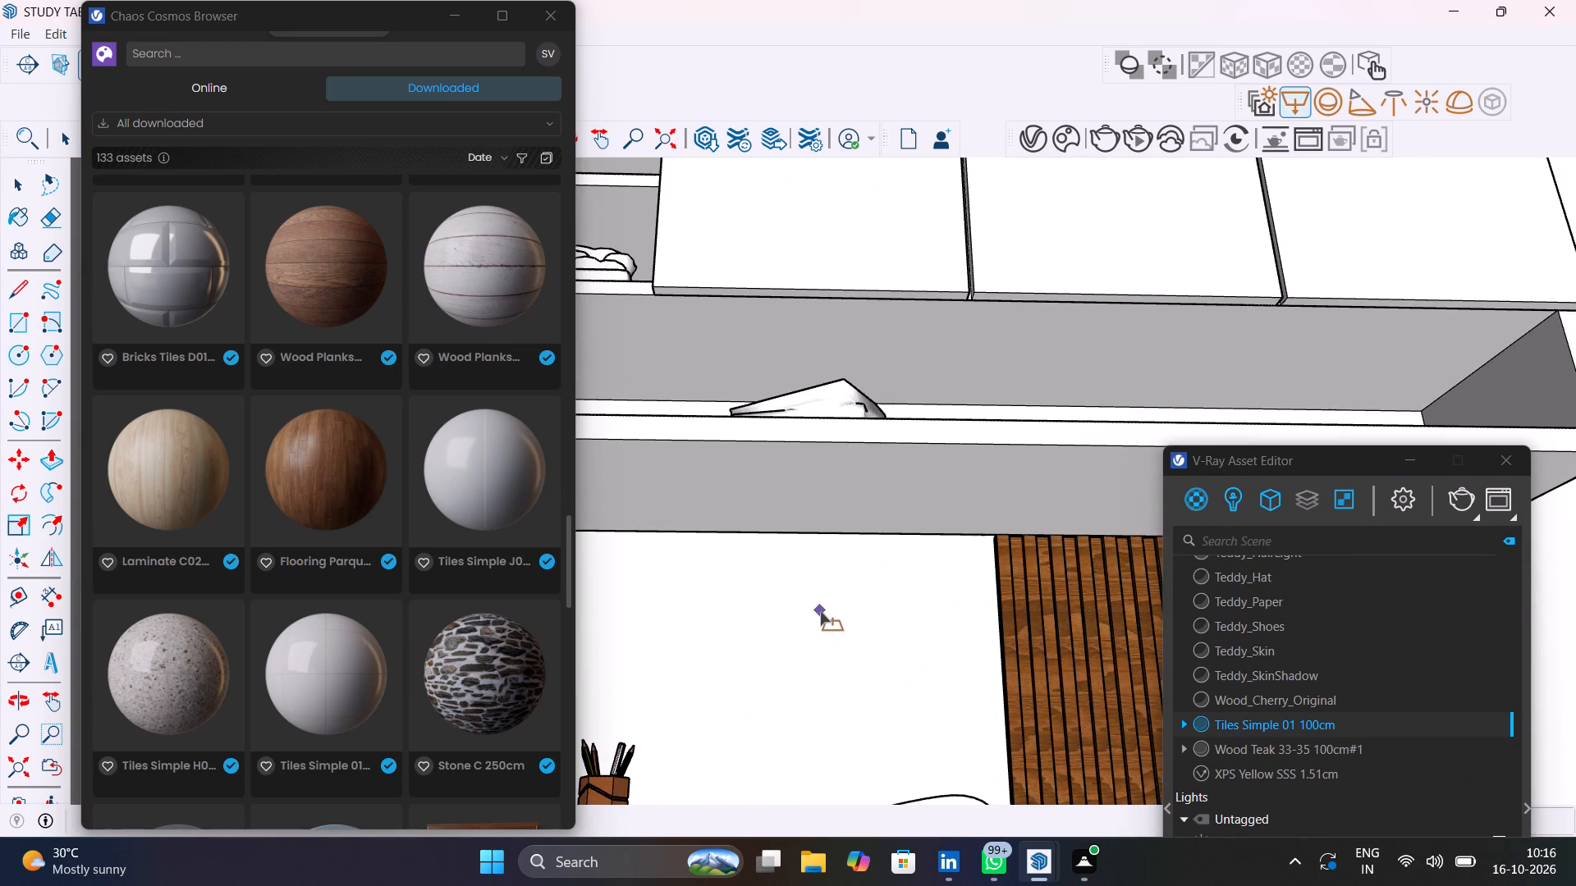
middle_drag(820, 611, 953, 582)
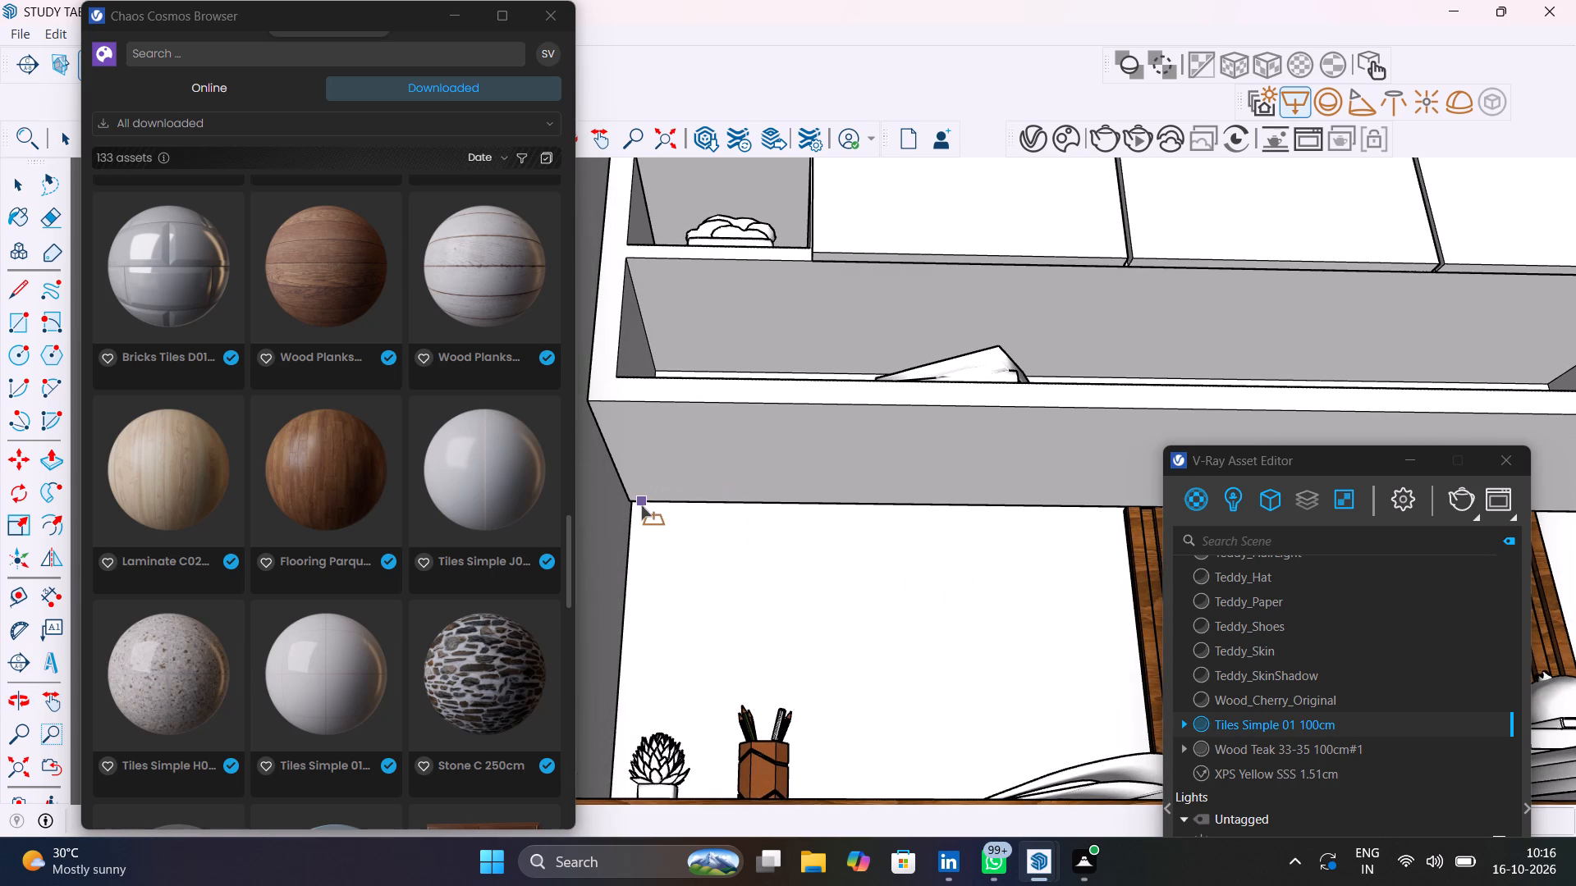
click(635, 506)
scroll(713, 491, down, 11)
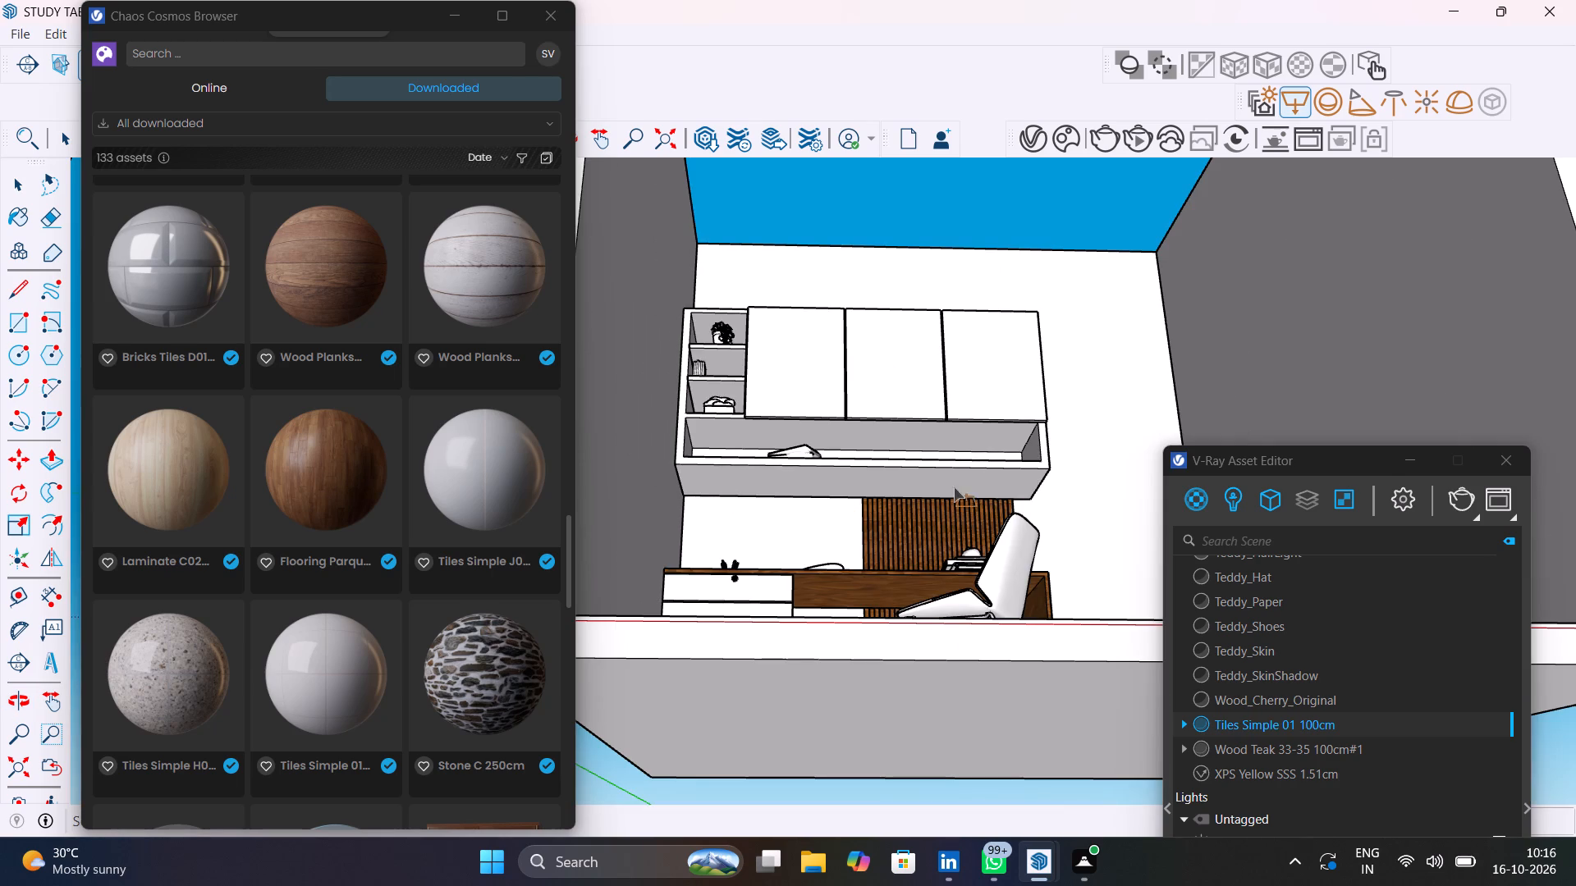
scroll(1012, 497, up, 9)
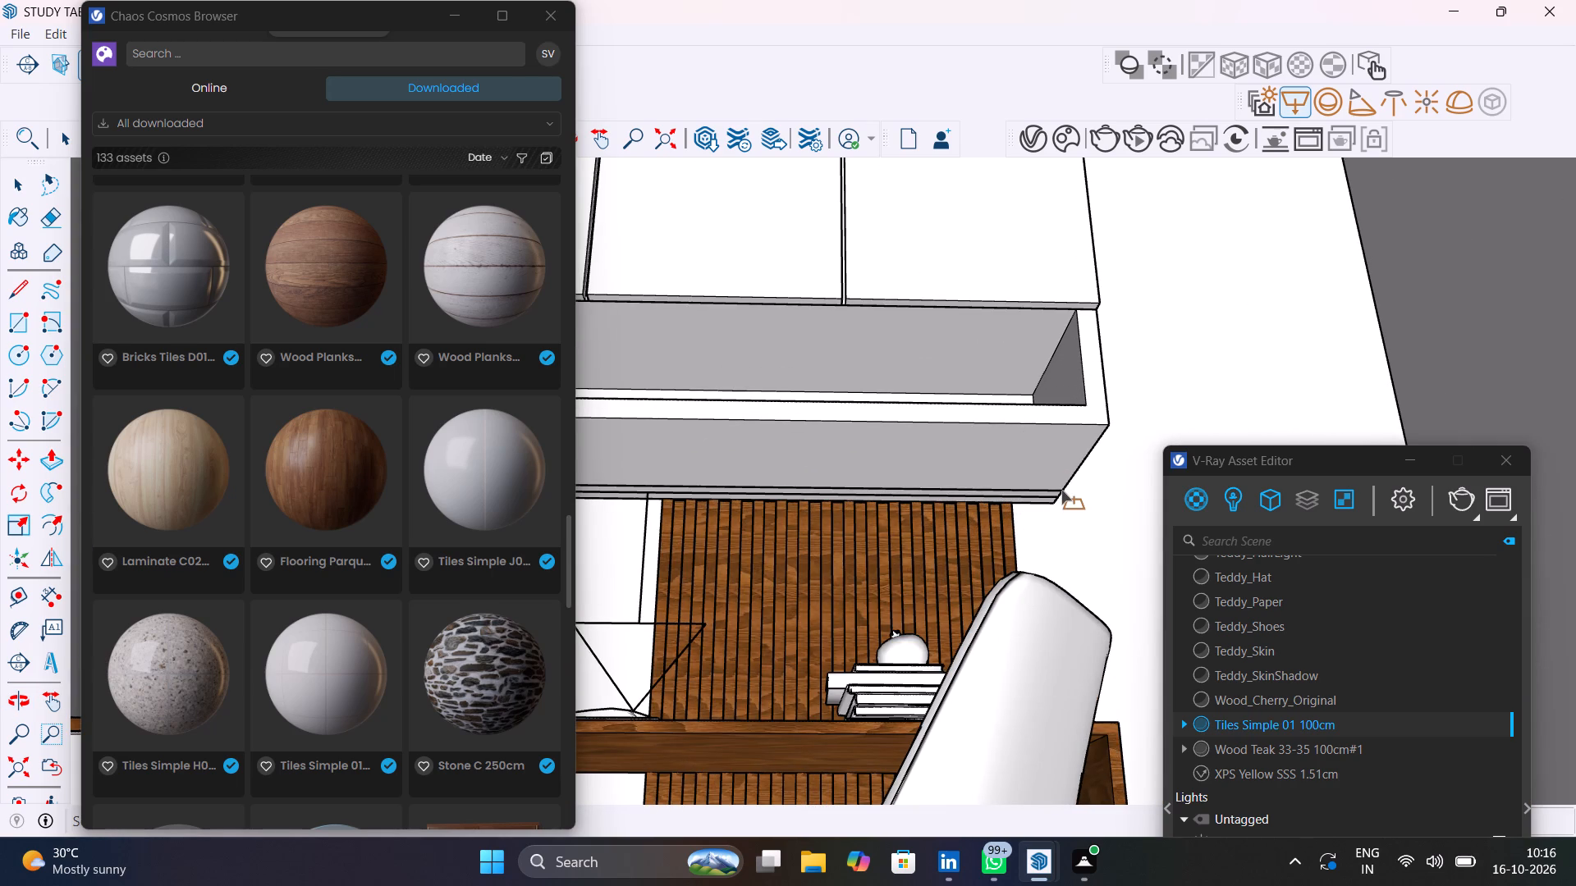
click(1061, 490)
key(space)
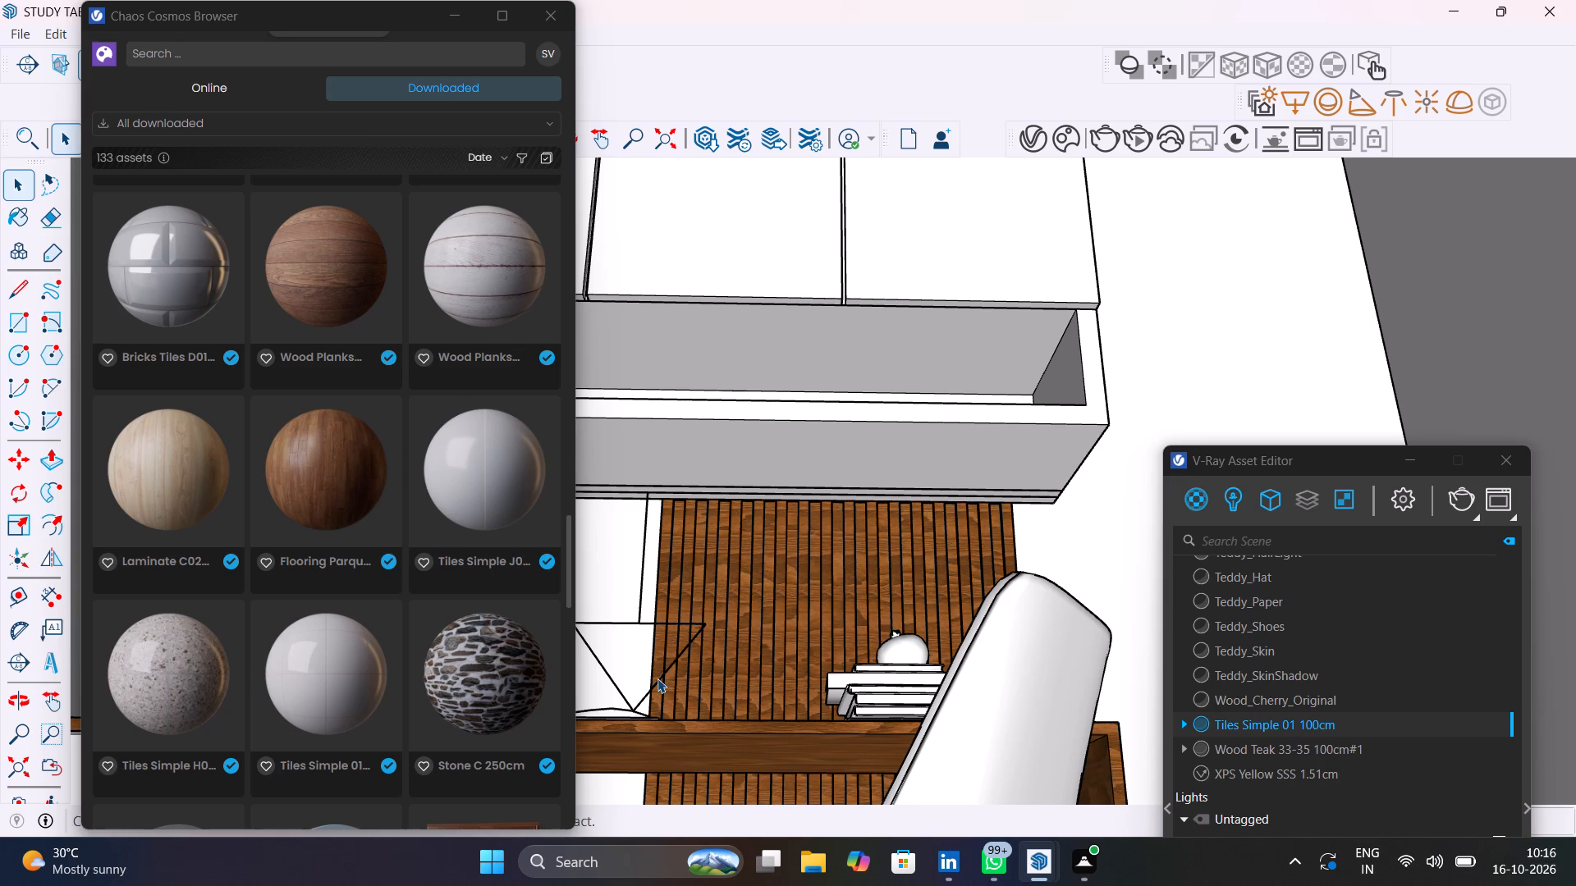
Scale the rectangle light vertically to shorten its height, keeping it close beneath the overhead cabinet, and deselect it.
click(672, 669)
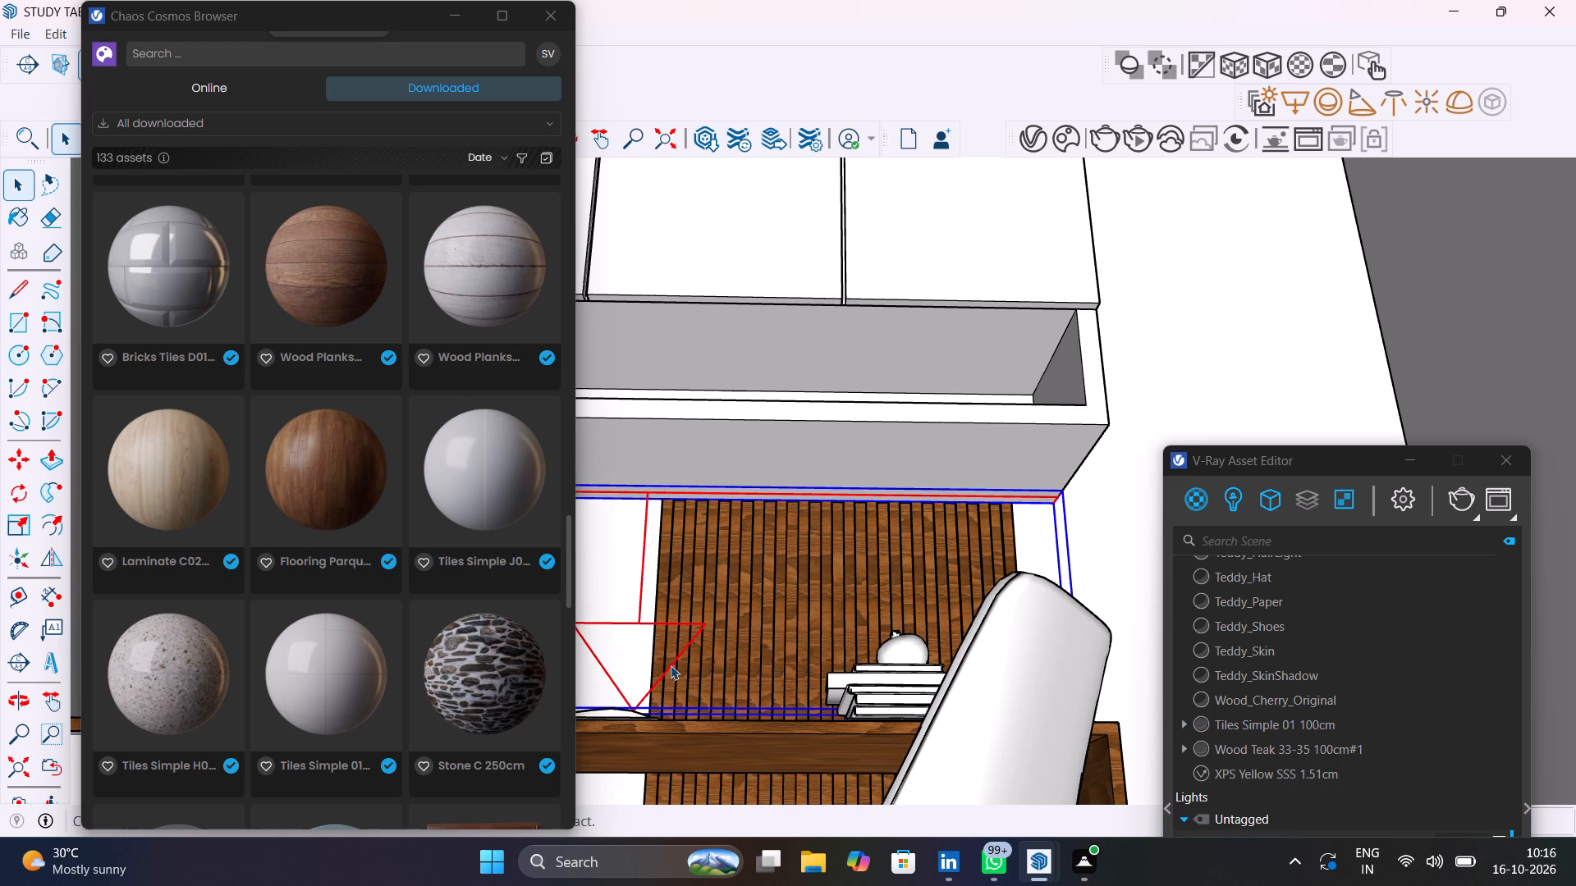
key(s)
middle_drag(650, 706, 662, 858)
scroll(654, 660, up, 10)
click(616, 674)
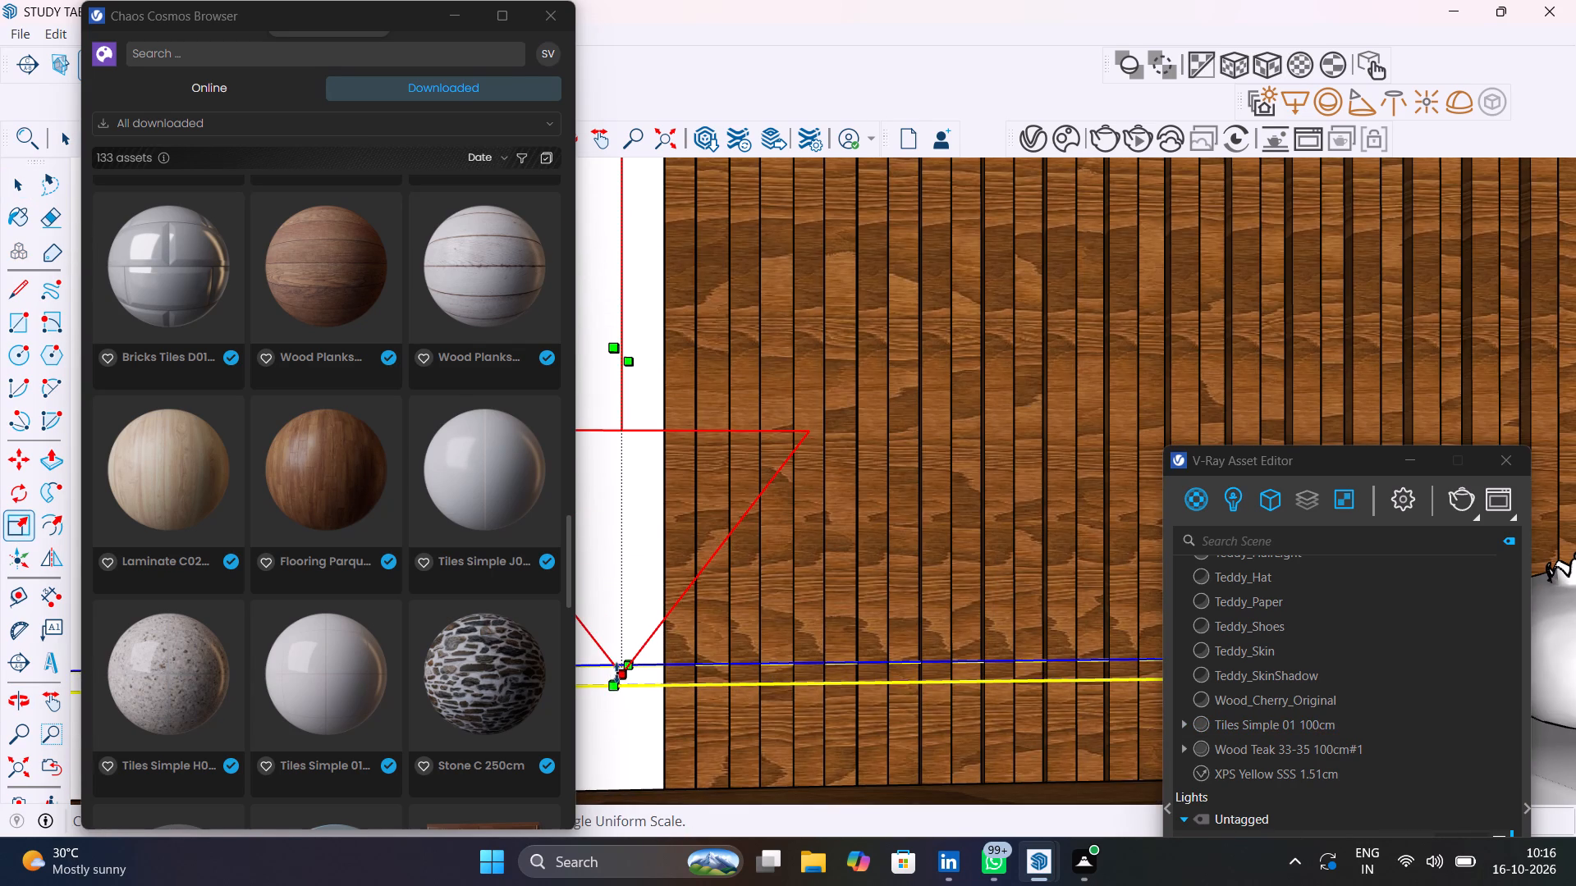
scroll(638, 545, down, 8)
shift+middle_drag(644, 548, 730, 655)
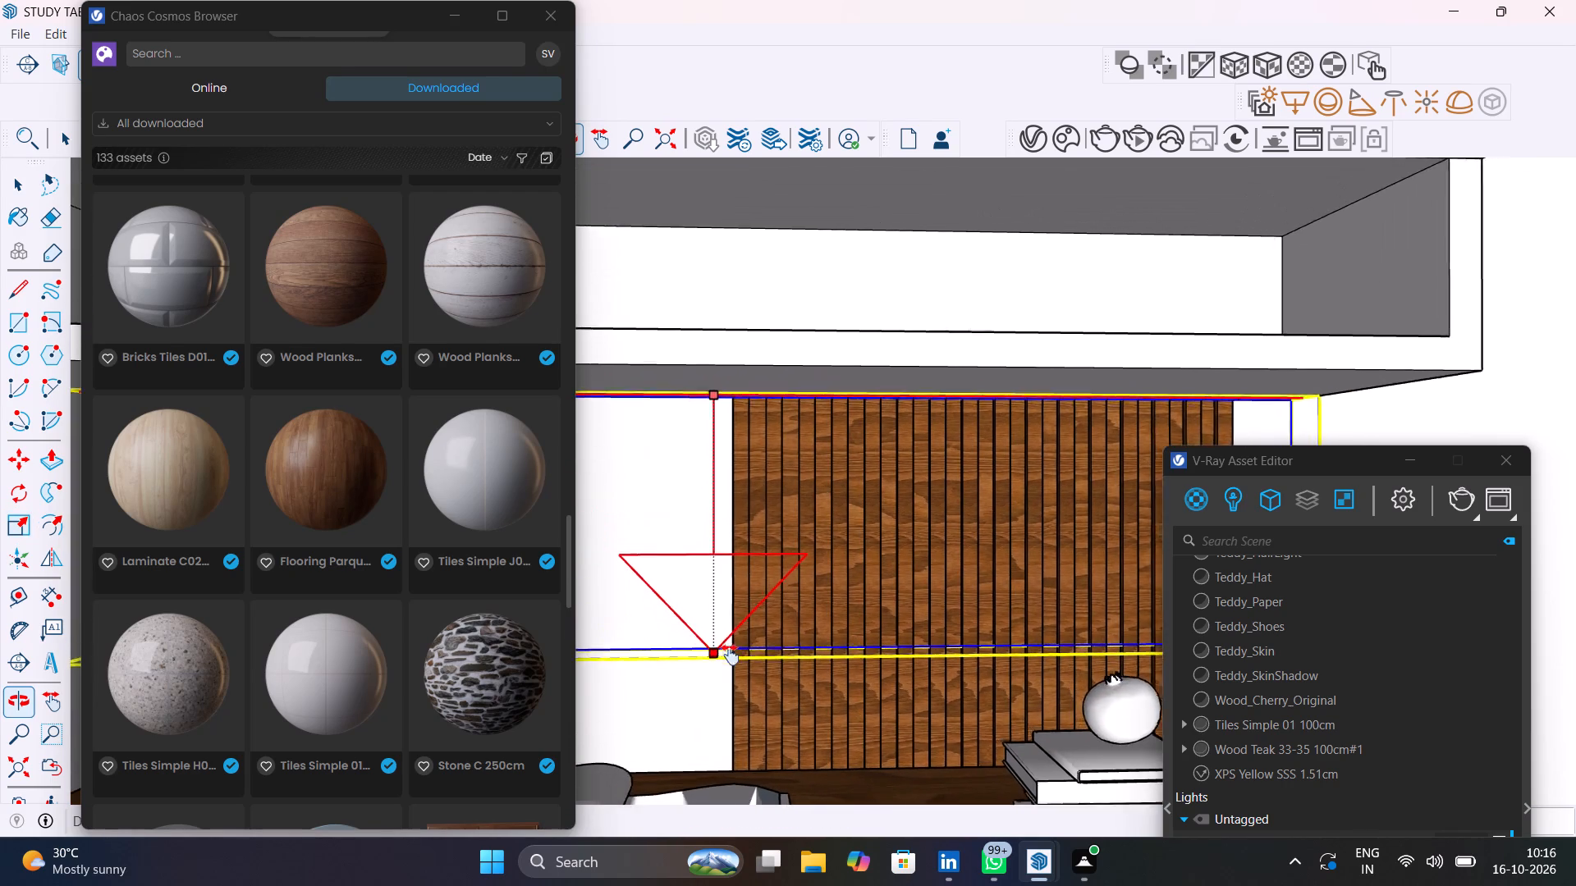
shift+middle_drag(730, 655, 737, 604)
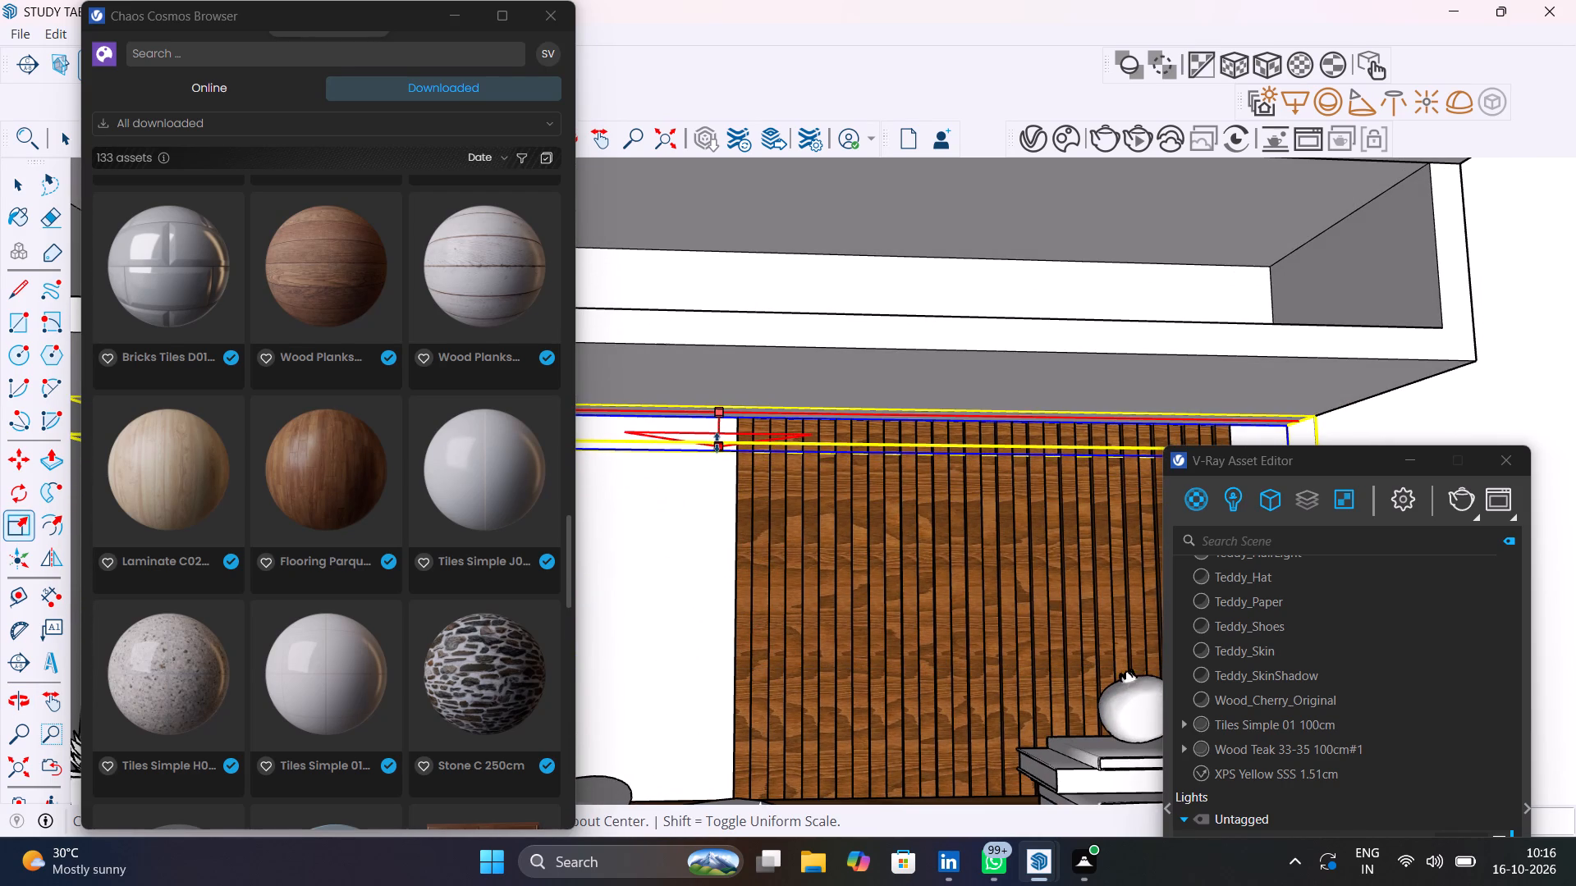
click(721, 436)
key(space)
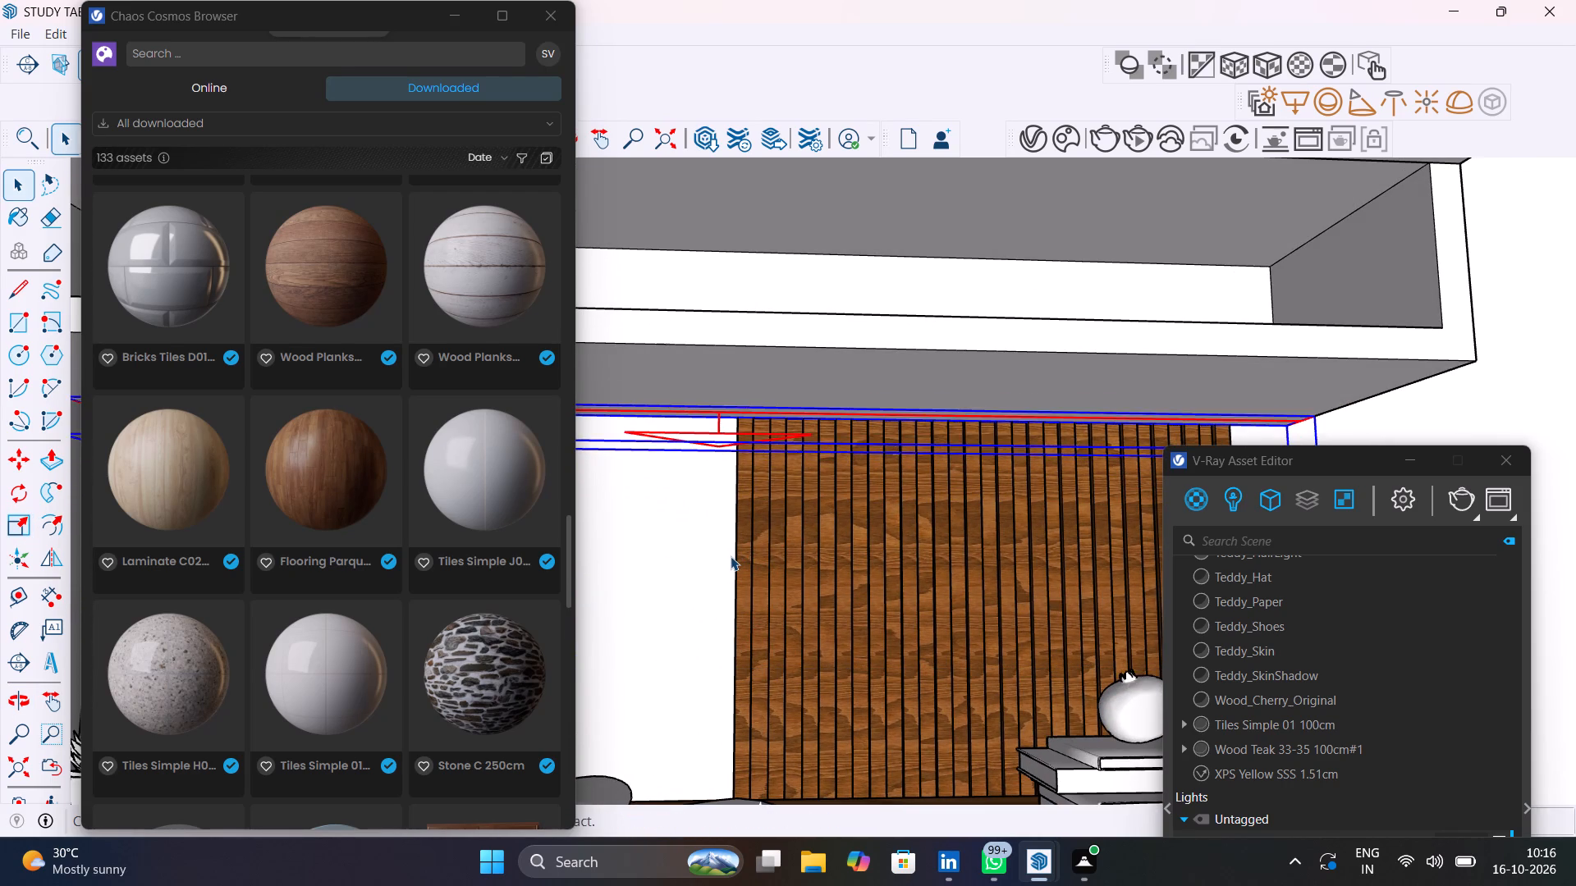
scroll(731, 556, down, 19)
click(1065, 479)
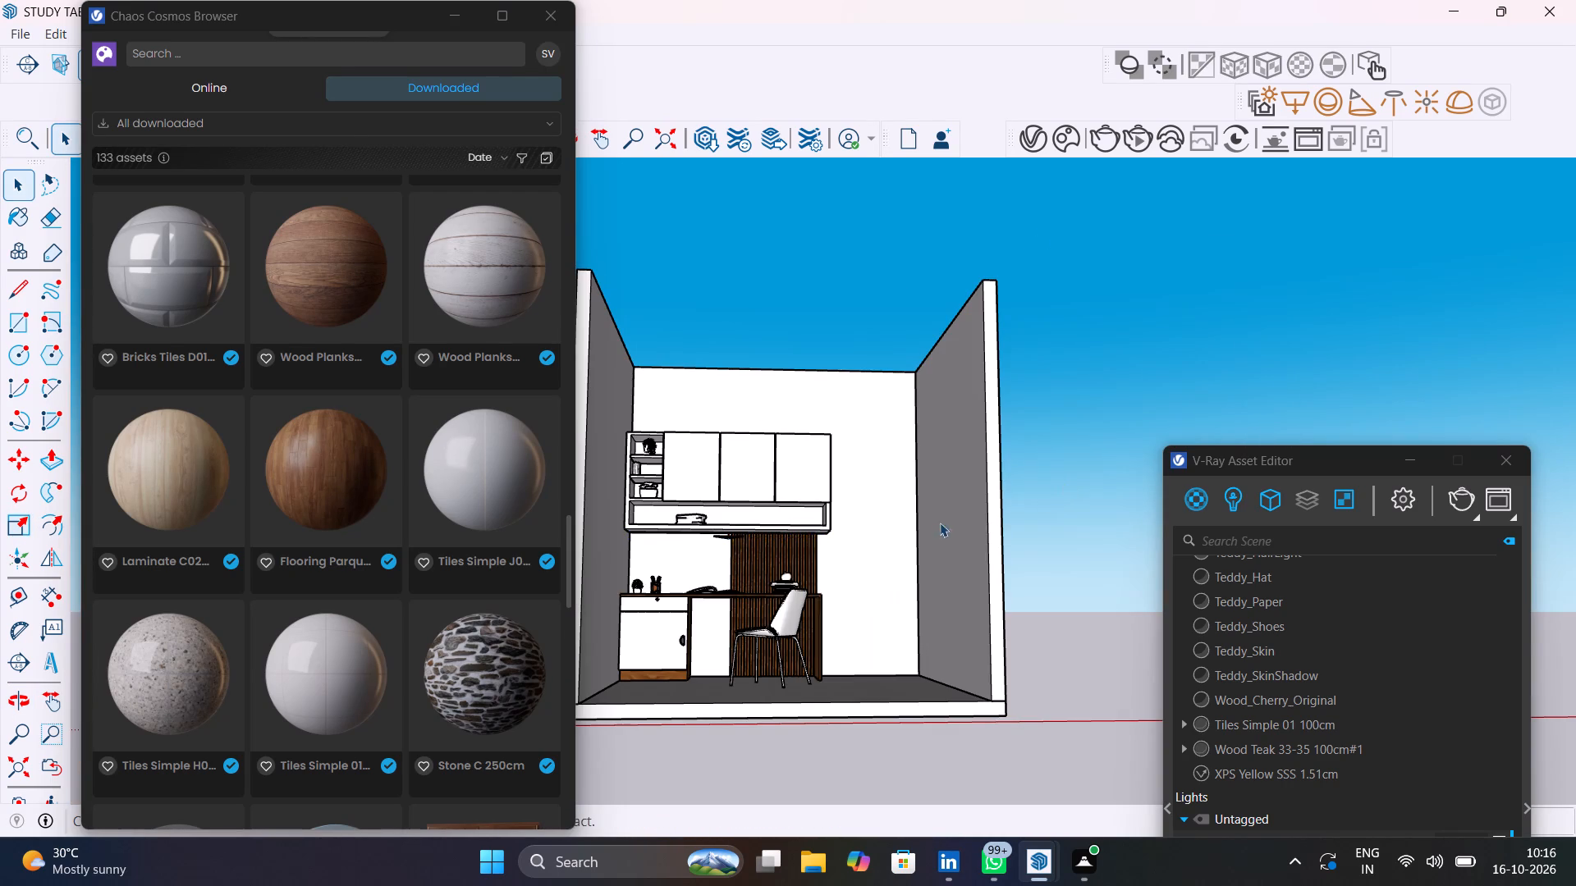
Select the overhead wall cabinet's carcass and search the online Cosmos library for green paint.
scroll(779, 550, up, 5)
middle_drag(779, 550, 964, 534)
shift+scroll(964, 534, up, 1)
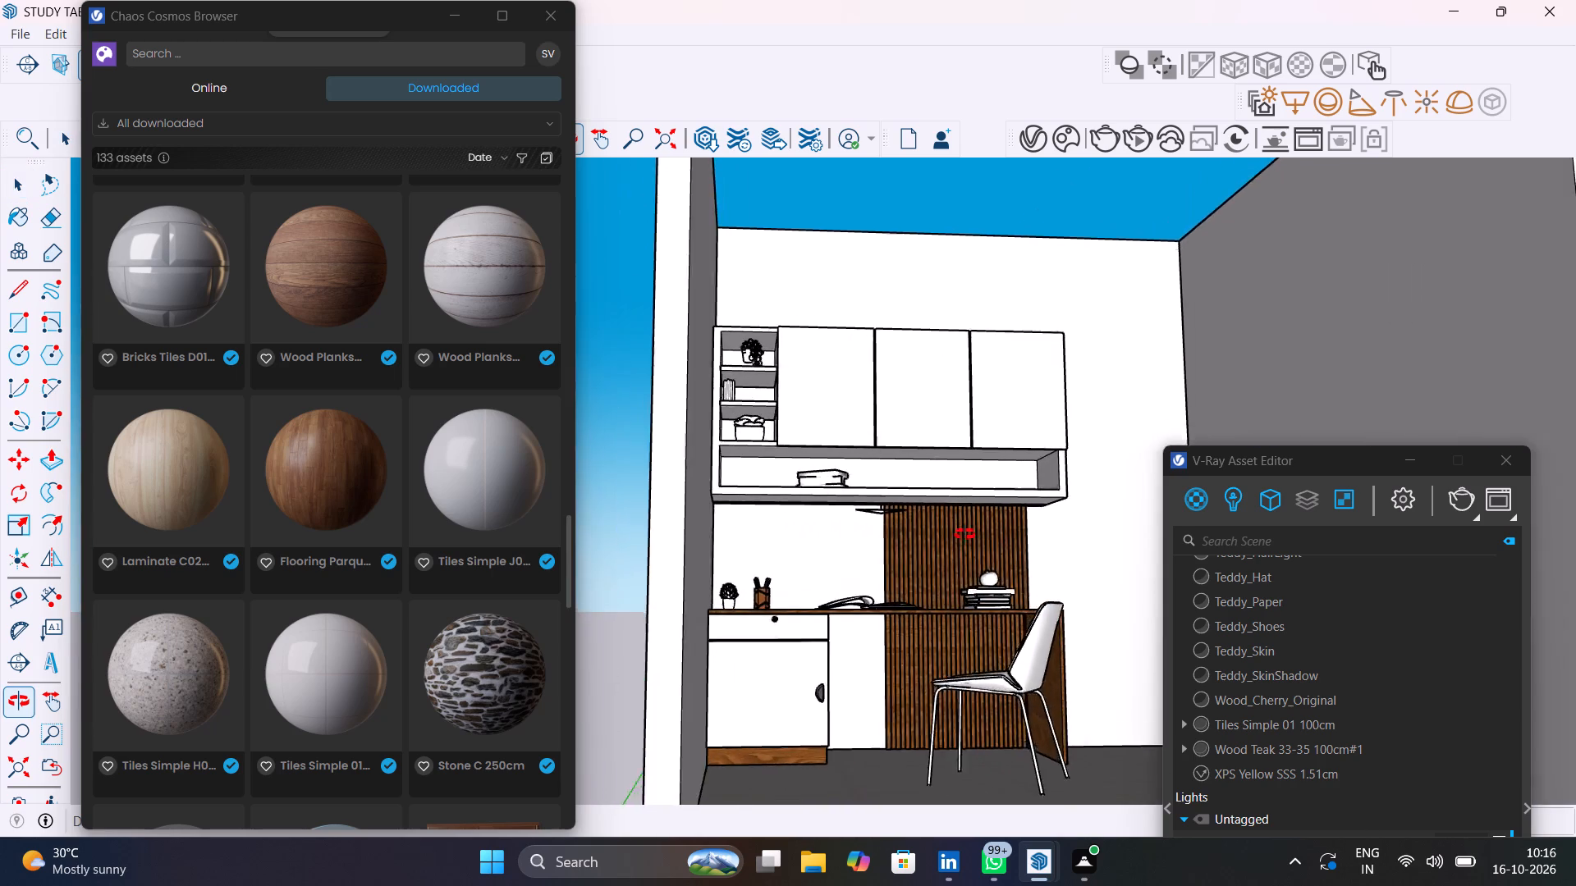
middle_drag(964, 534, 877, 675)
scroll(797, 441, up, 6)
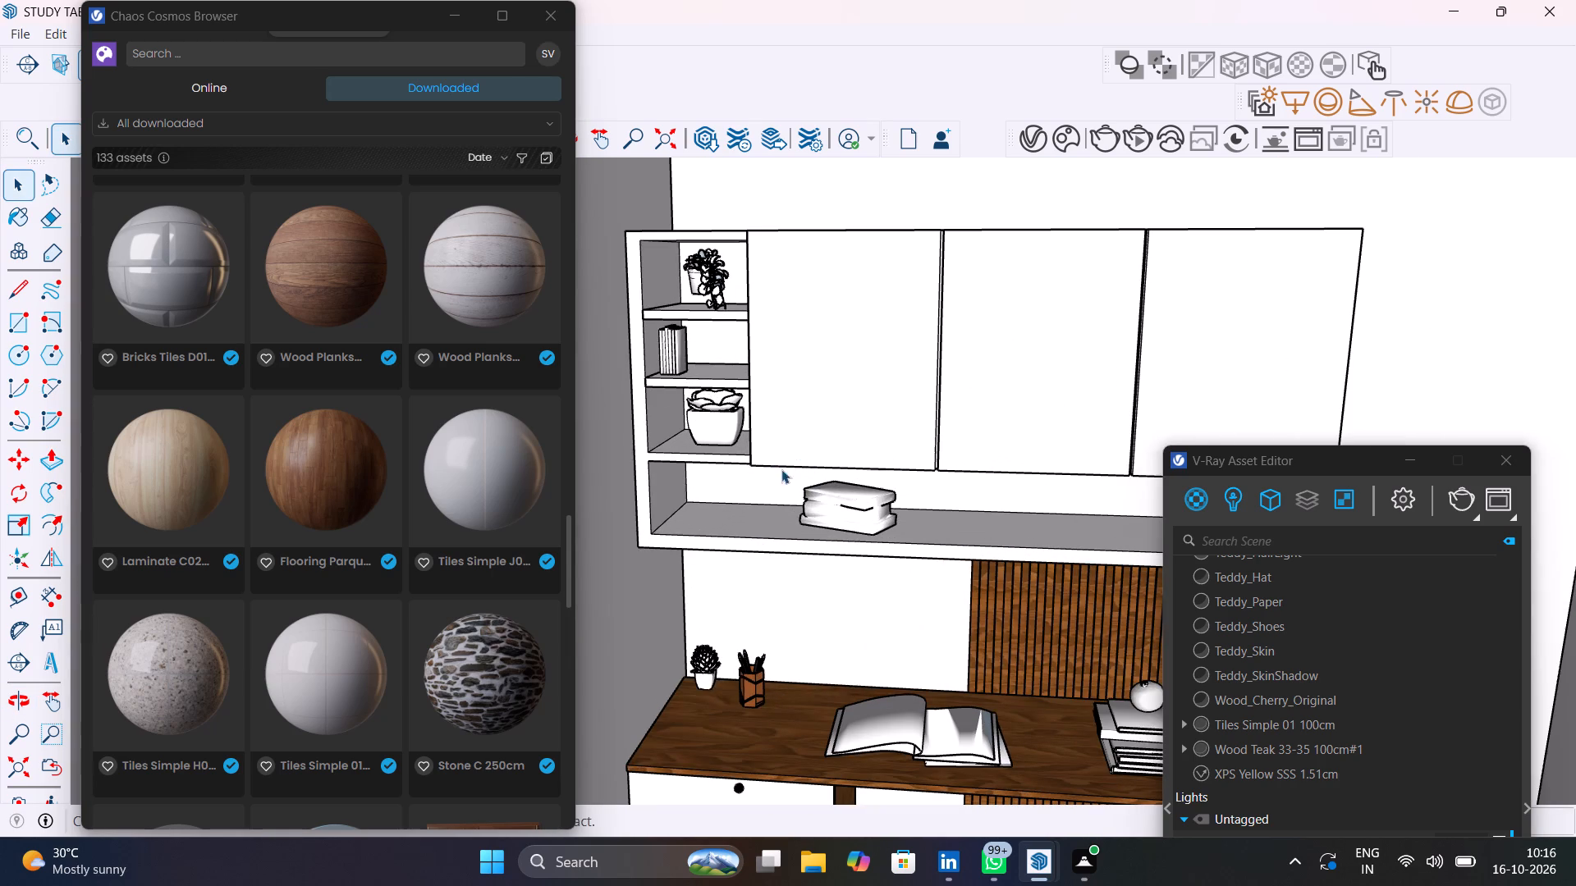
click(759, 517)
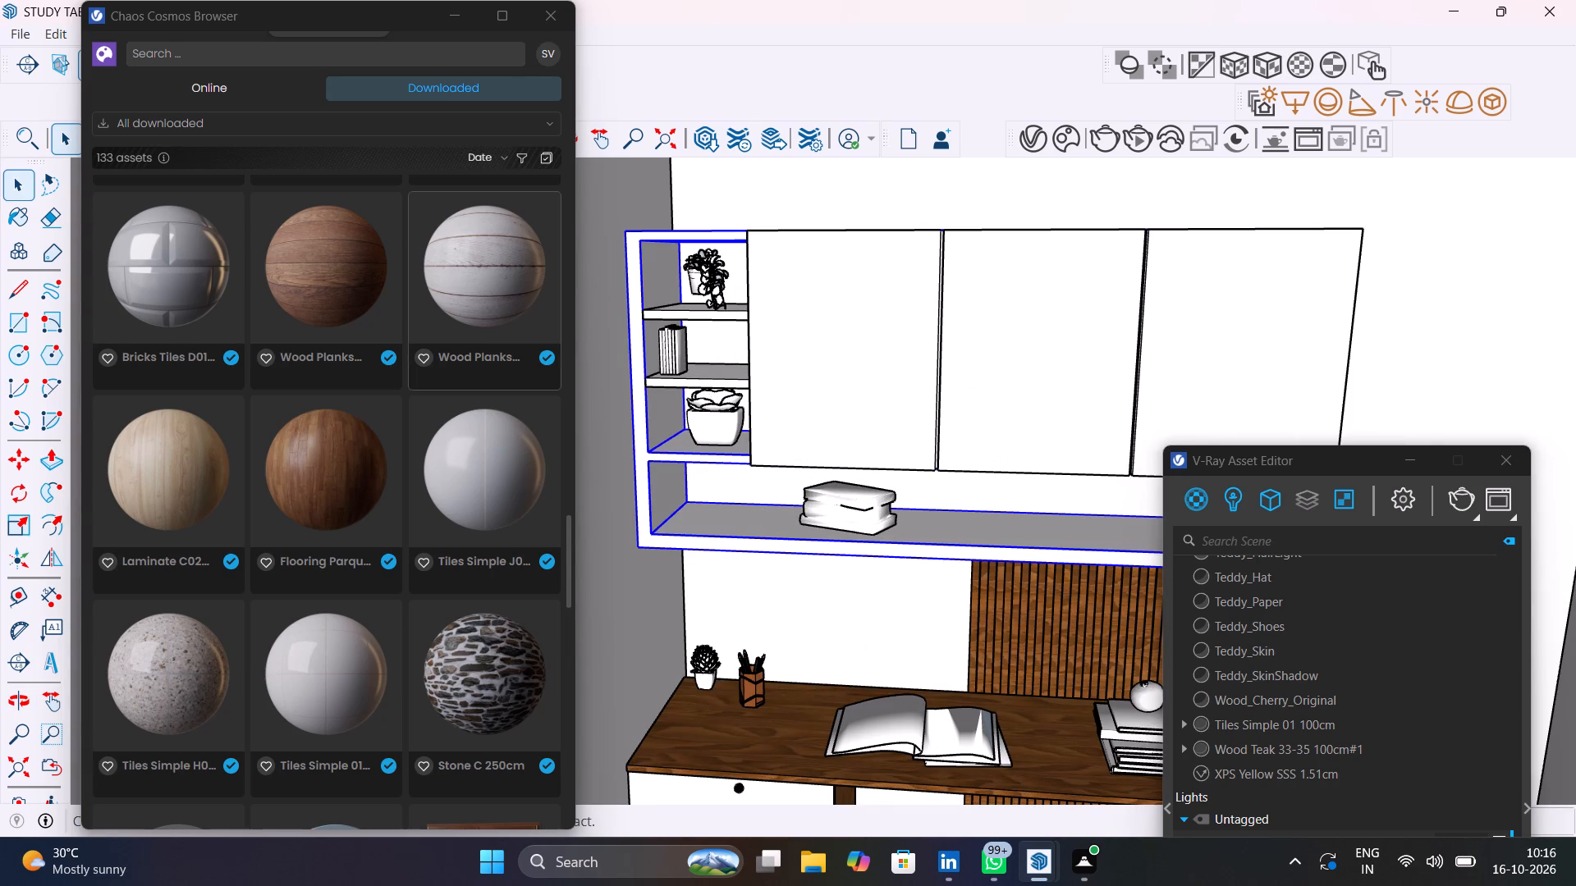
scroll(419, 360, up, 16)
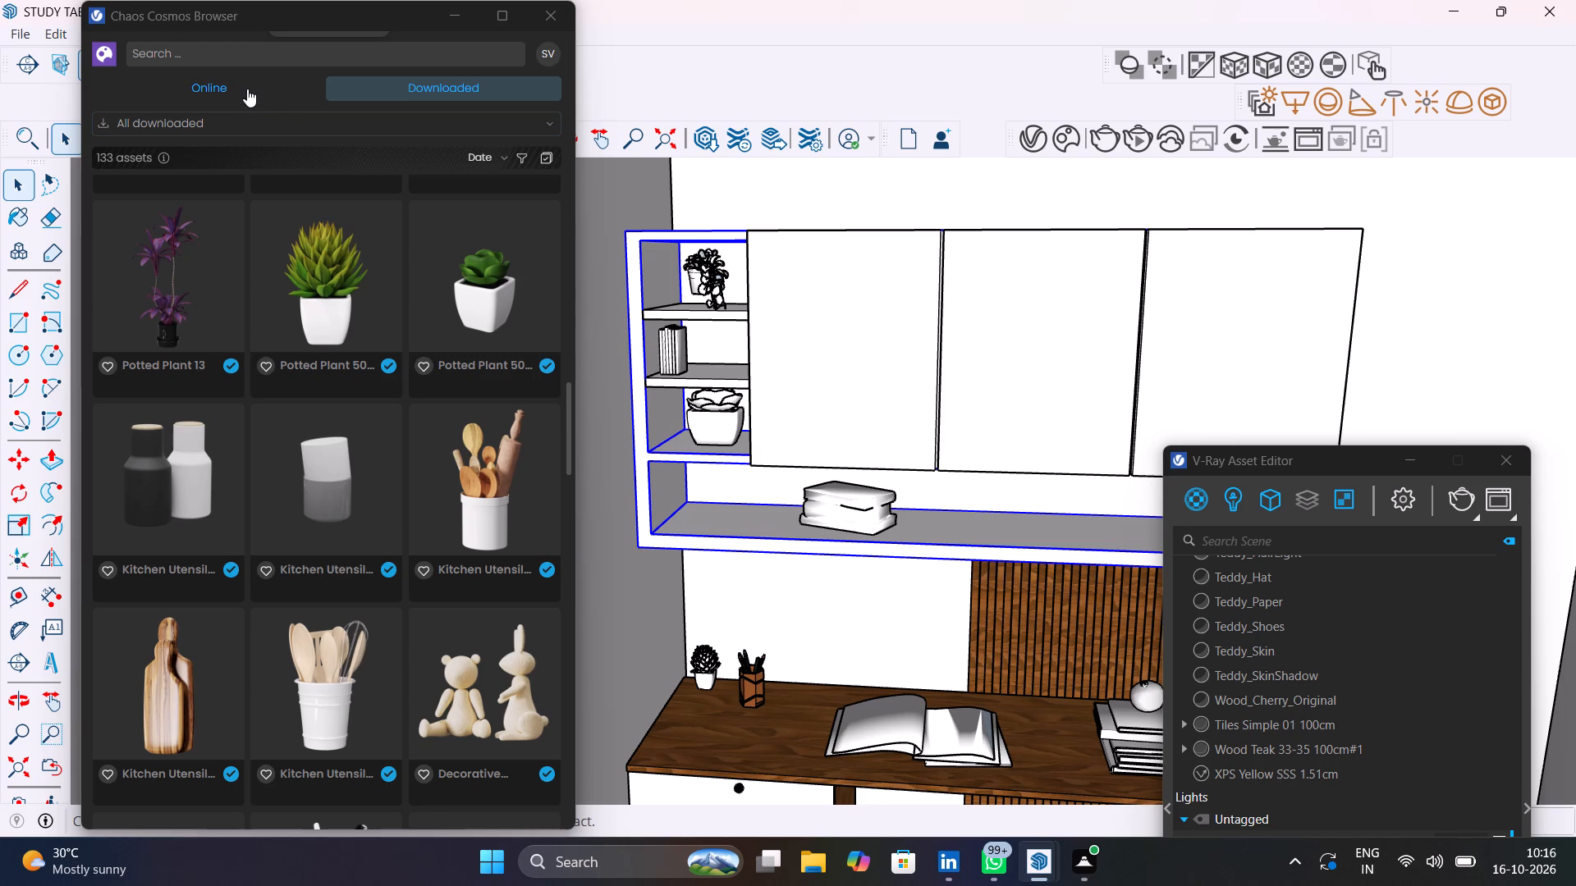
click(247, 88)
click(288, 52)
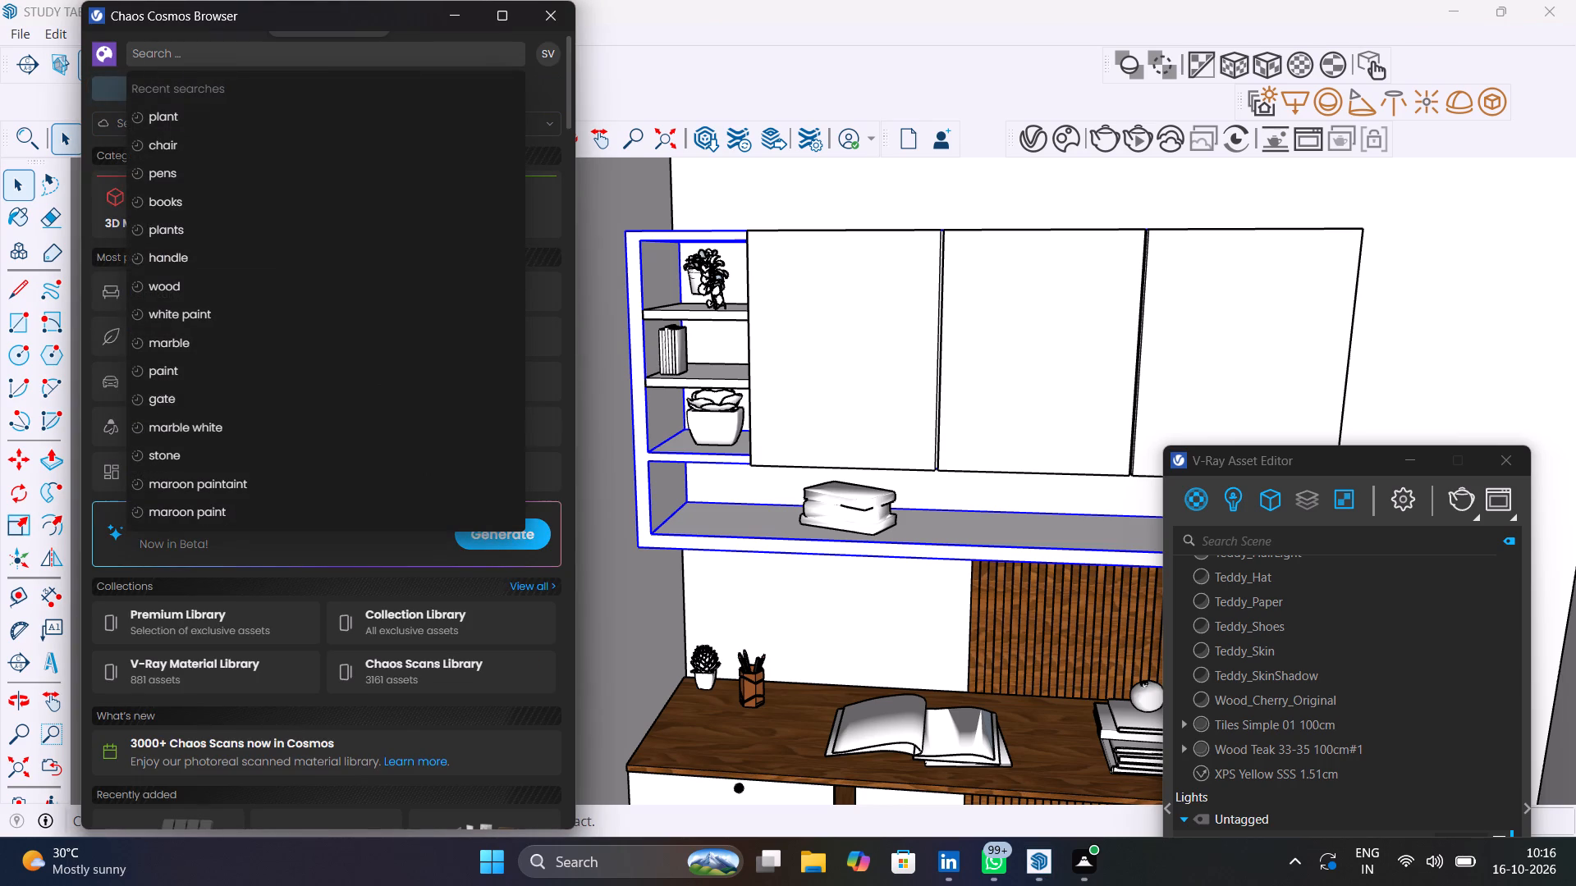
text(green paim)
key(BackSpace)
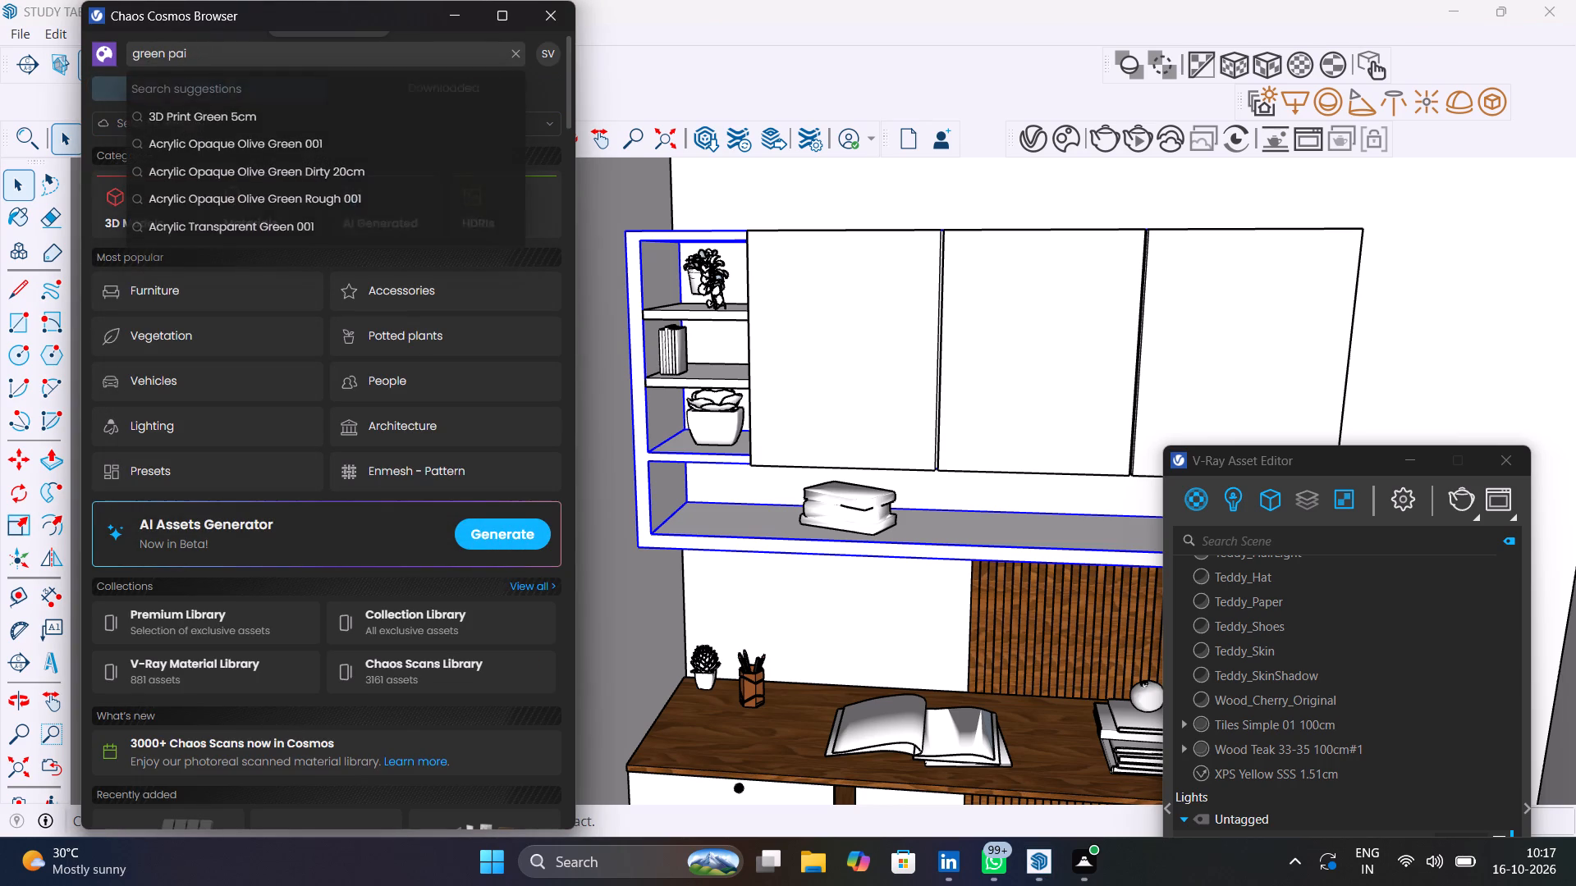
text(nt)
key(Return)
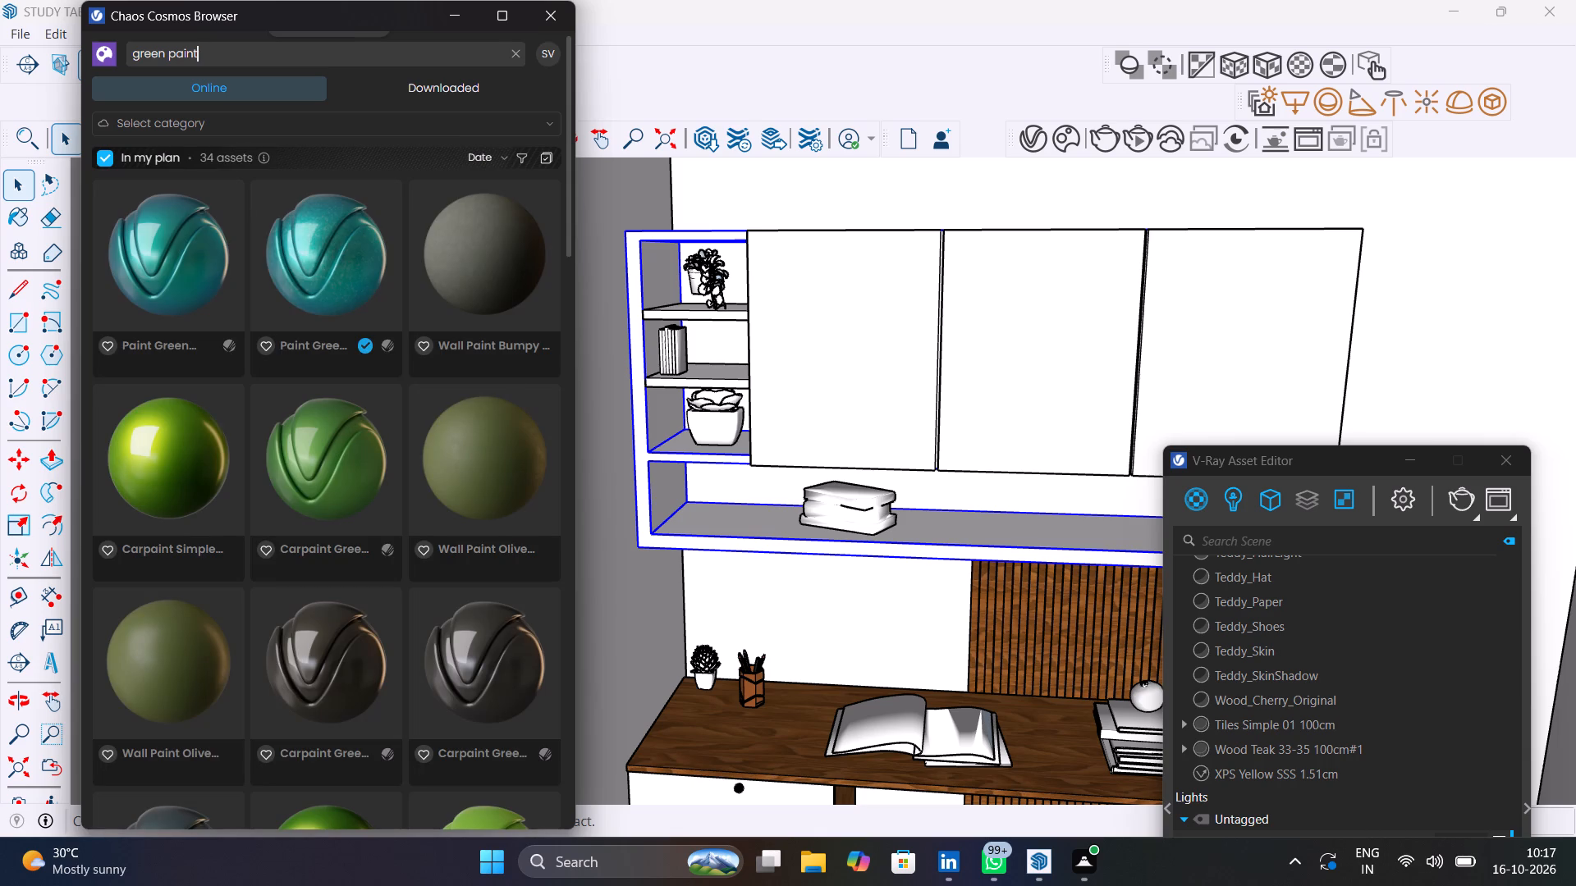
Browse the green paint materials, download Wall Paint Olive Satin 300cm and import it into the scene.
scroll(277, 553, down, 2)
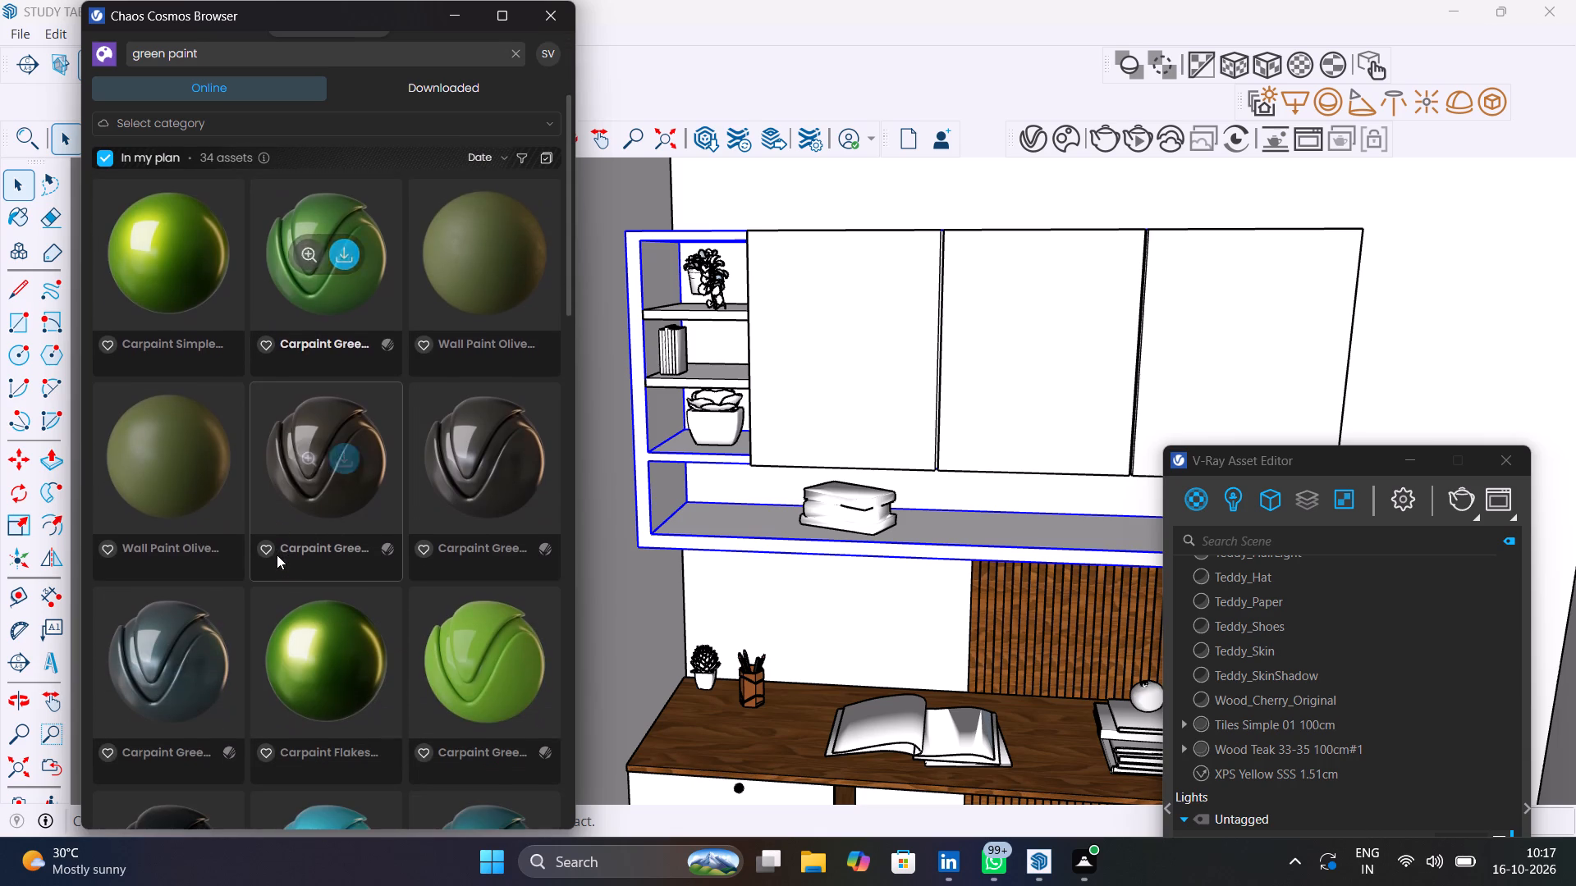
scroll(277, 555, down, 6)
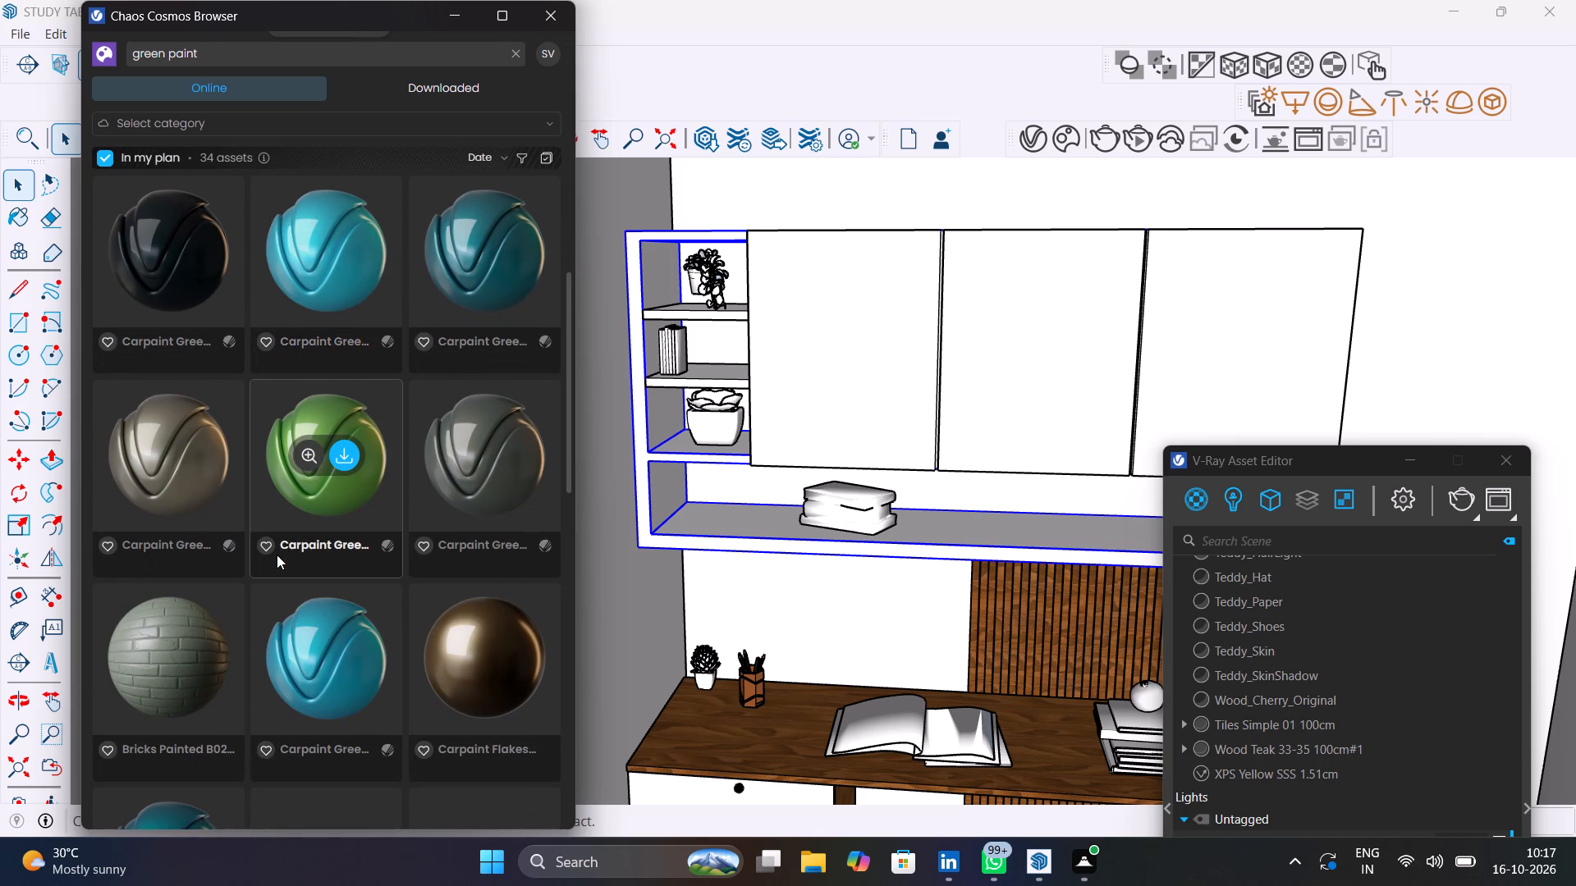
scroll(277, 555, down, 5)
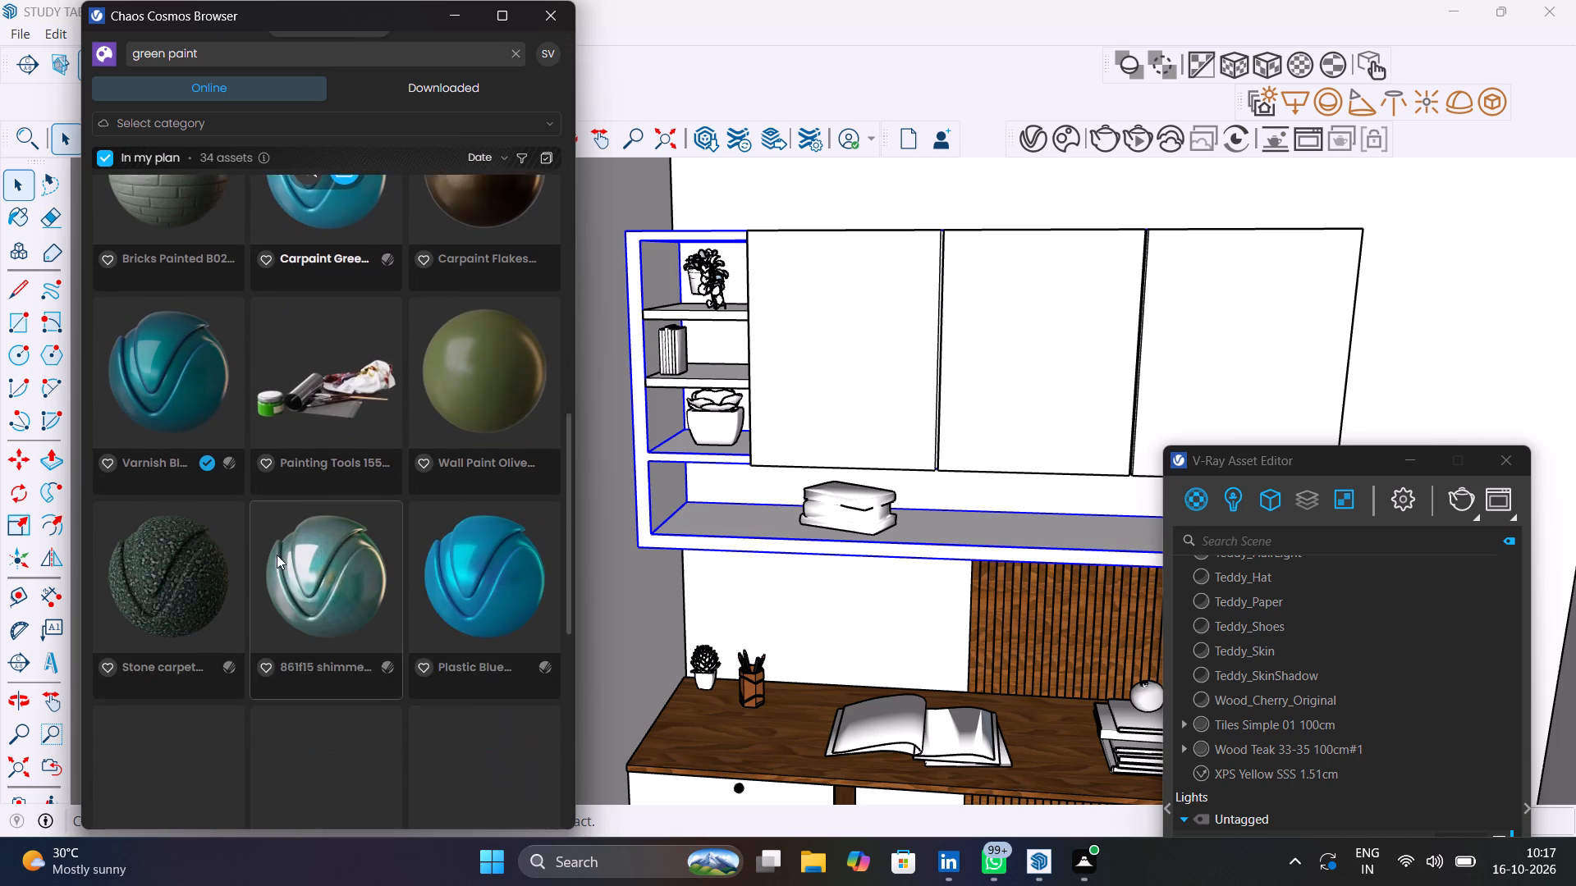
scroll(242, 556, down, 3)
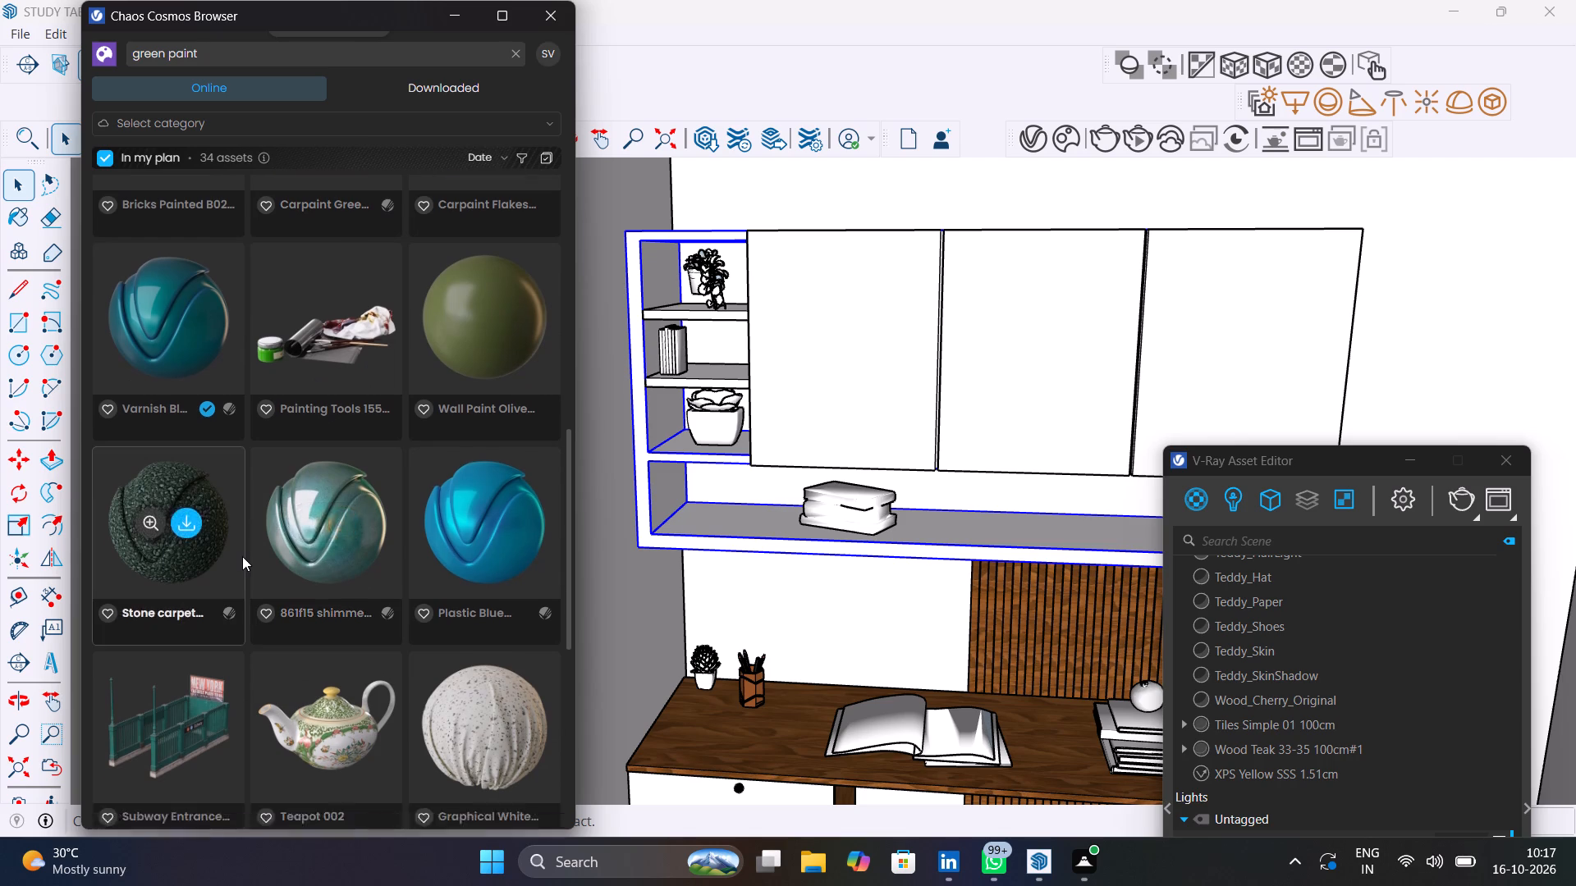
scroll(242, 556, down, 1)
scroll(242, 556, up, 2)
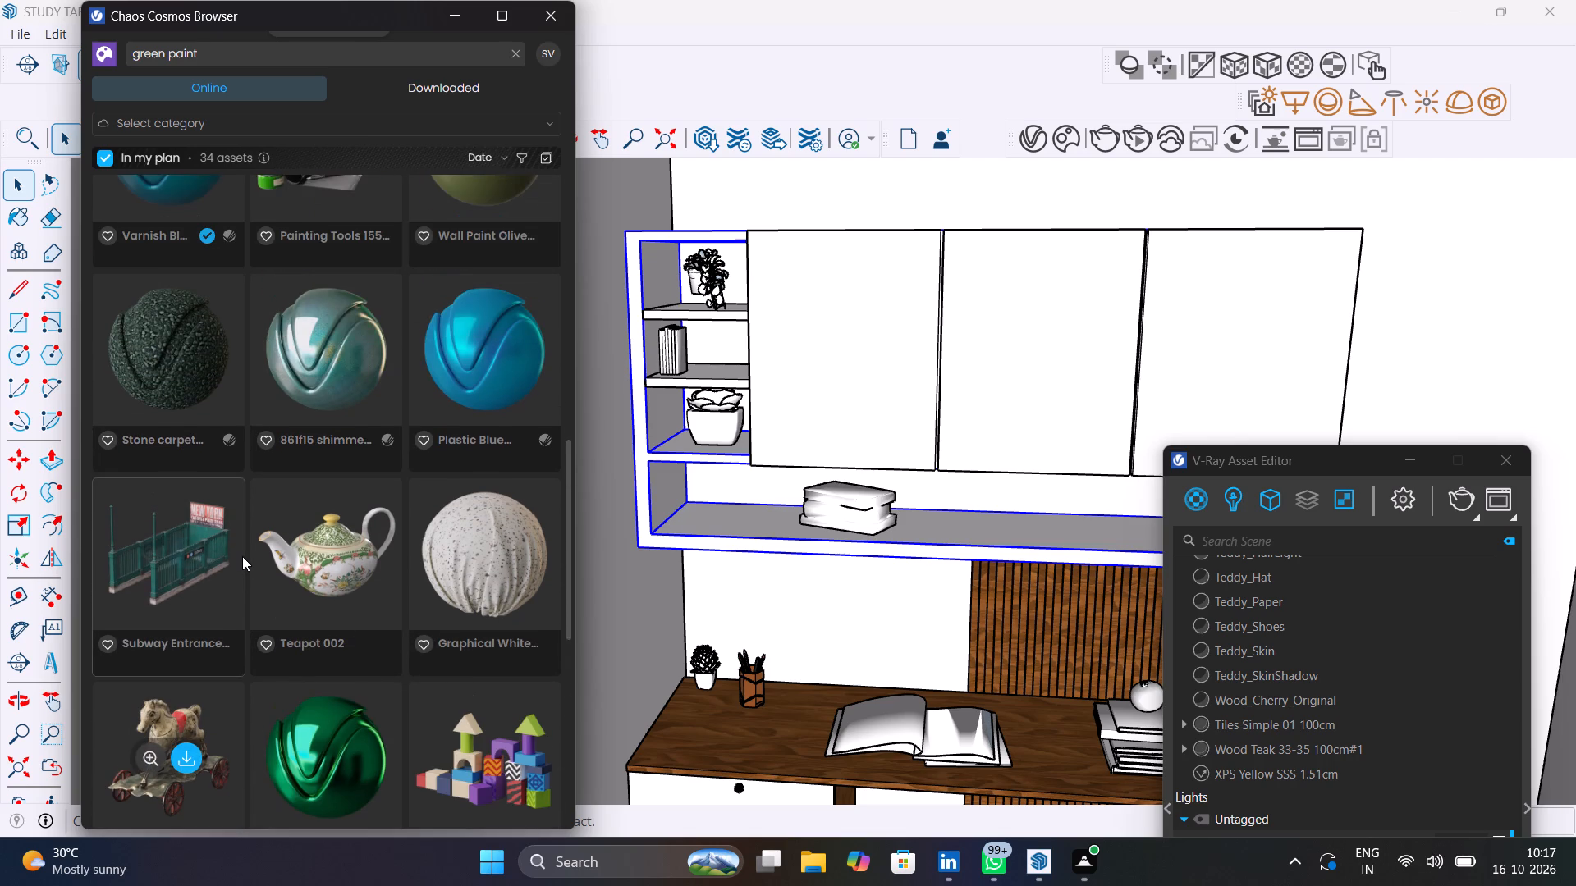
scroll(242, 556, up, 2)
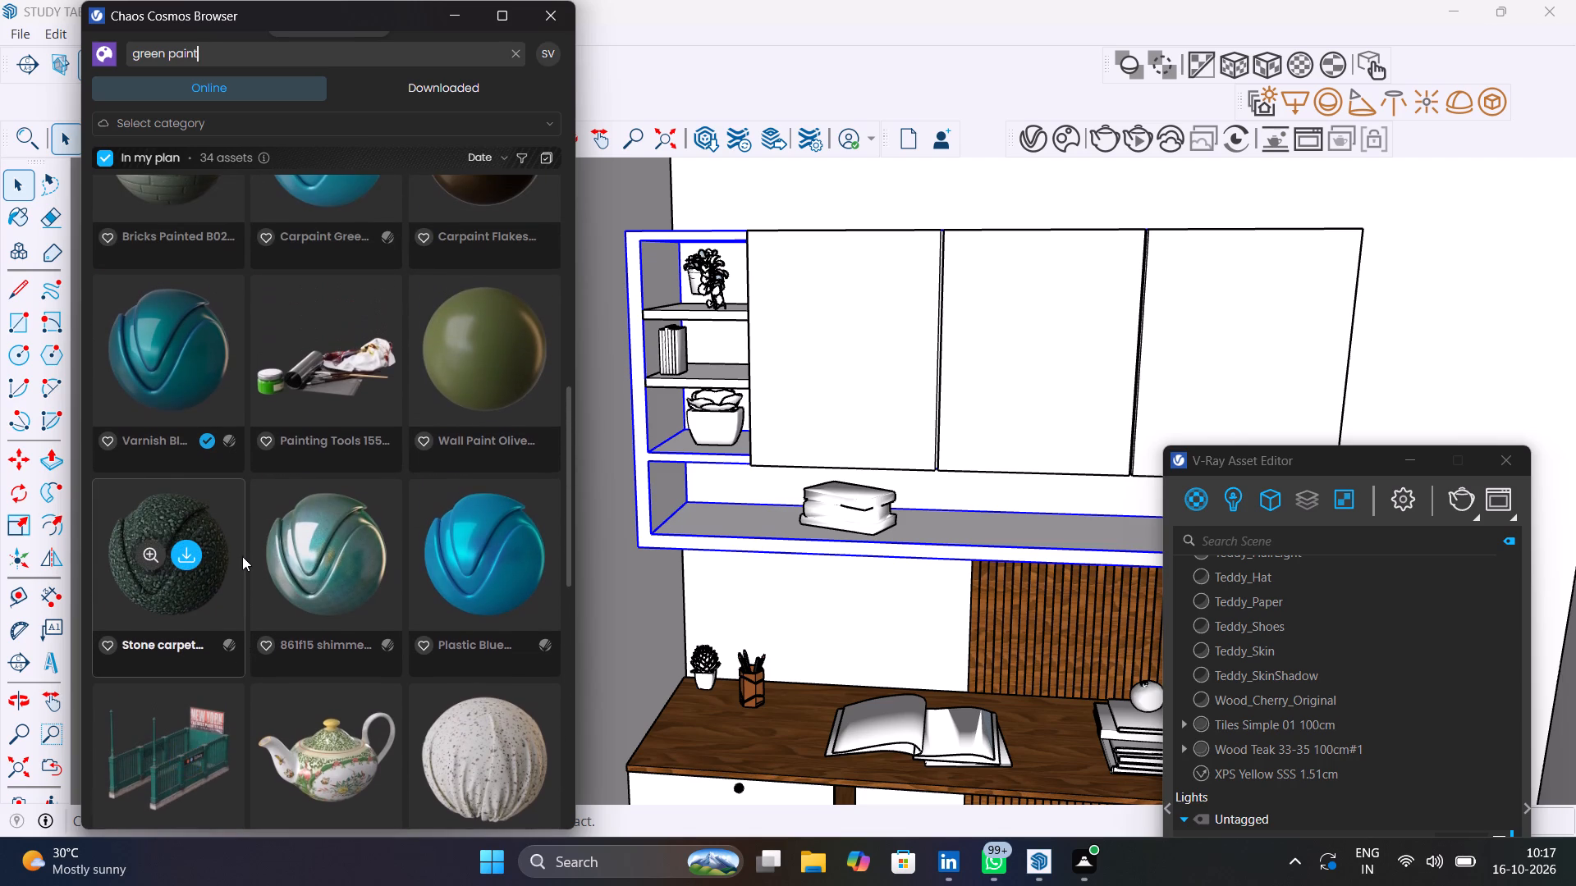
scroll(242, 556, up, 8)
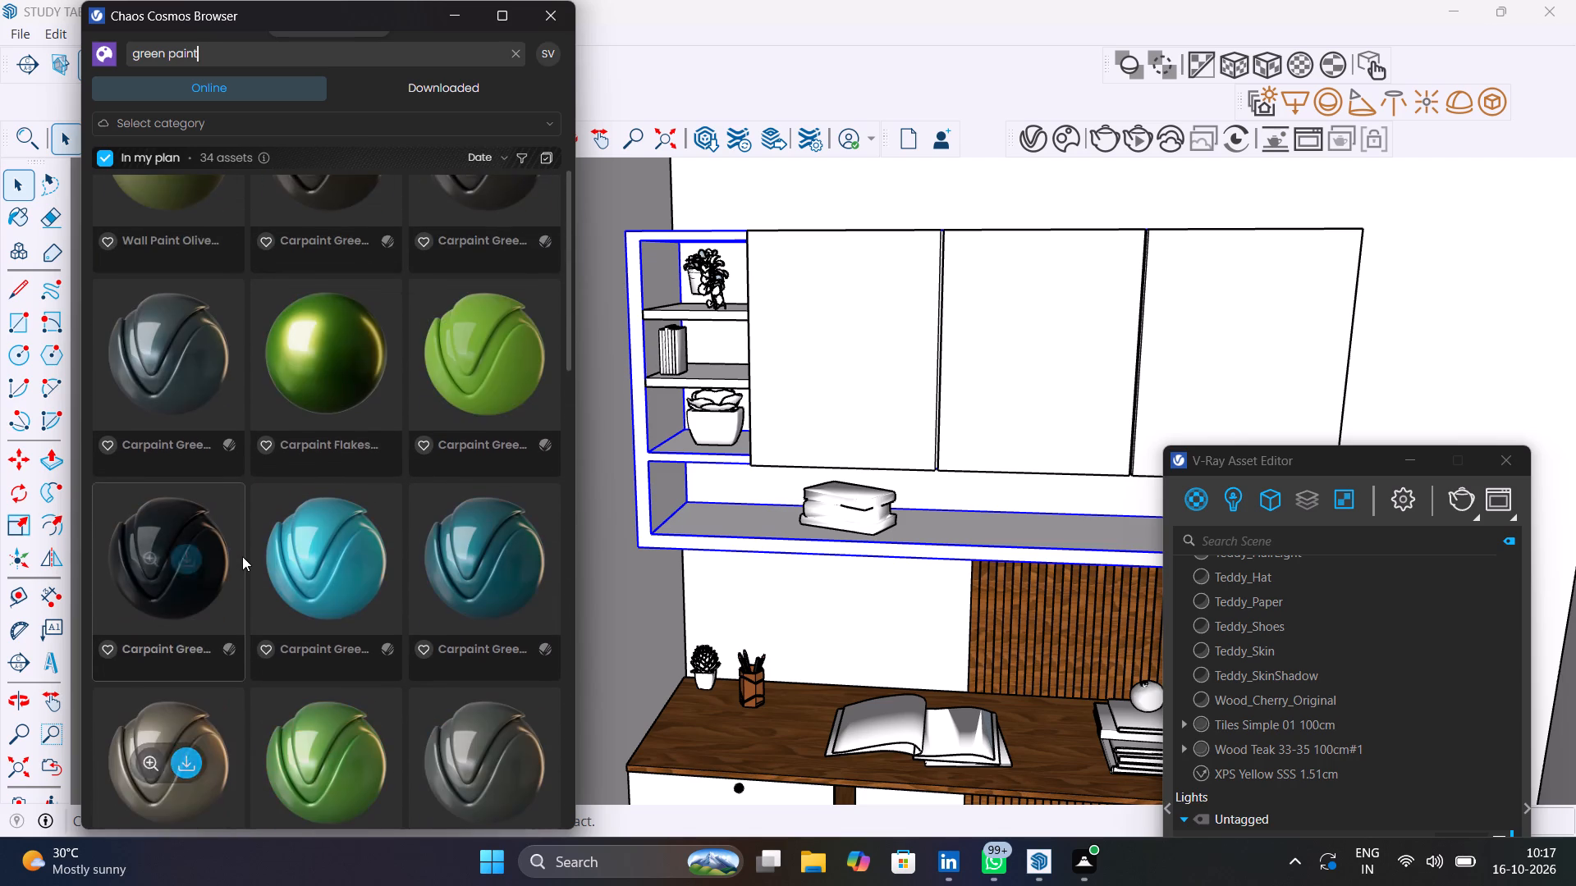
scroll(242, 556, up, 3)
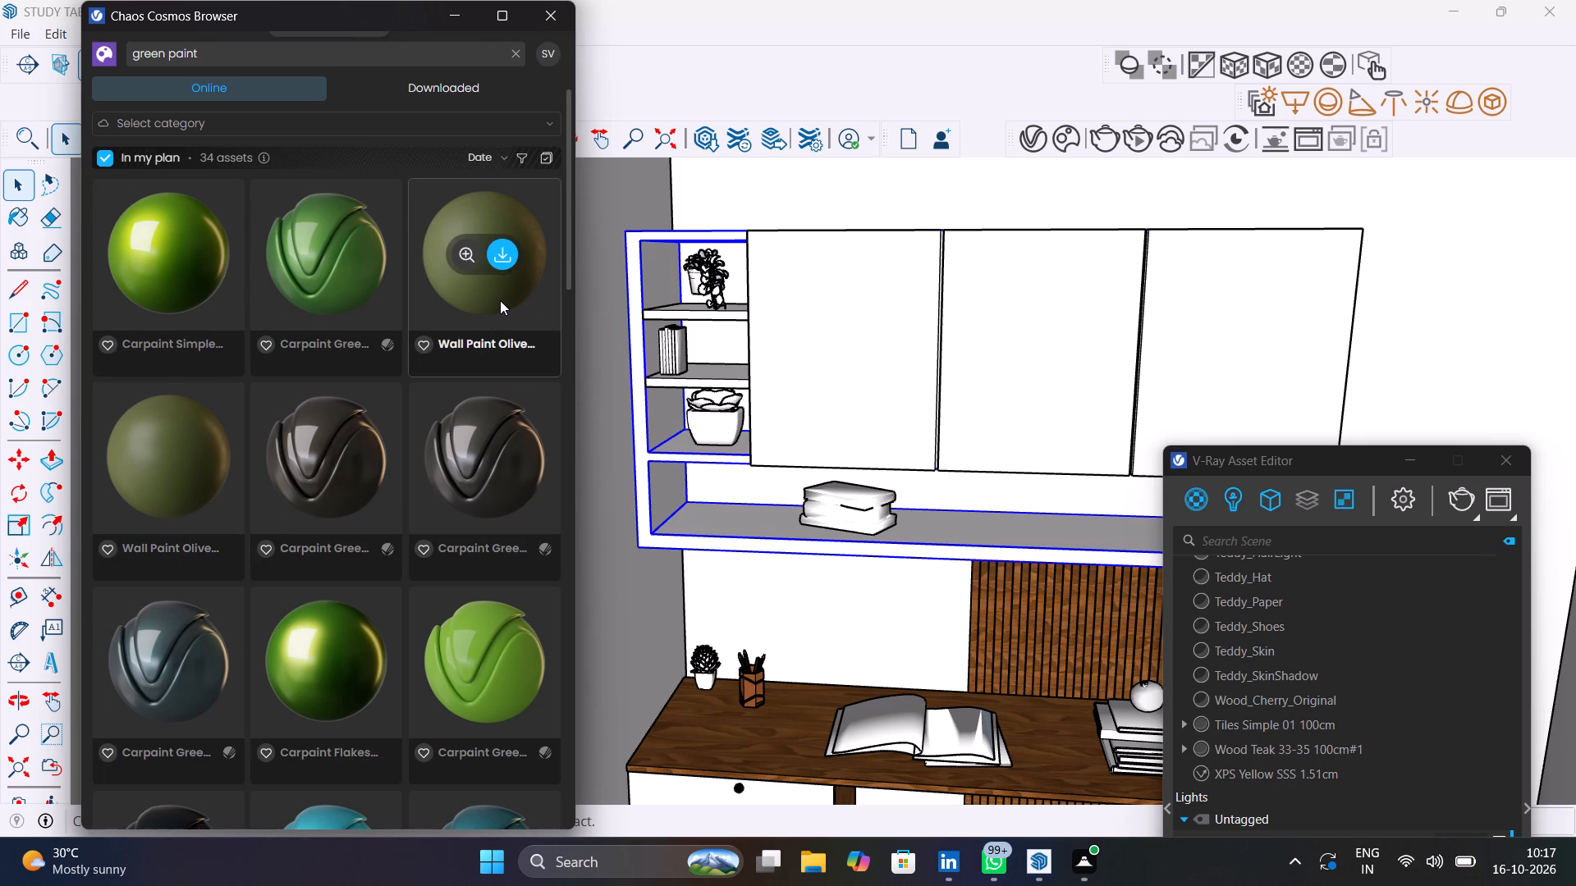
click(193, 456)
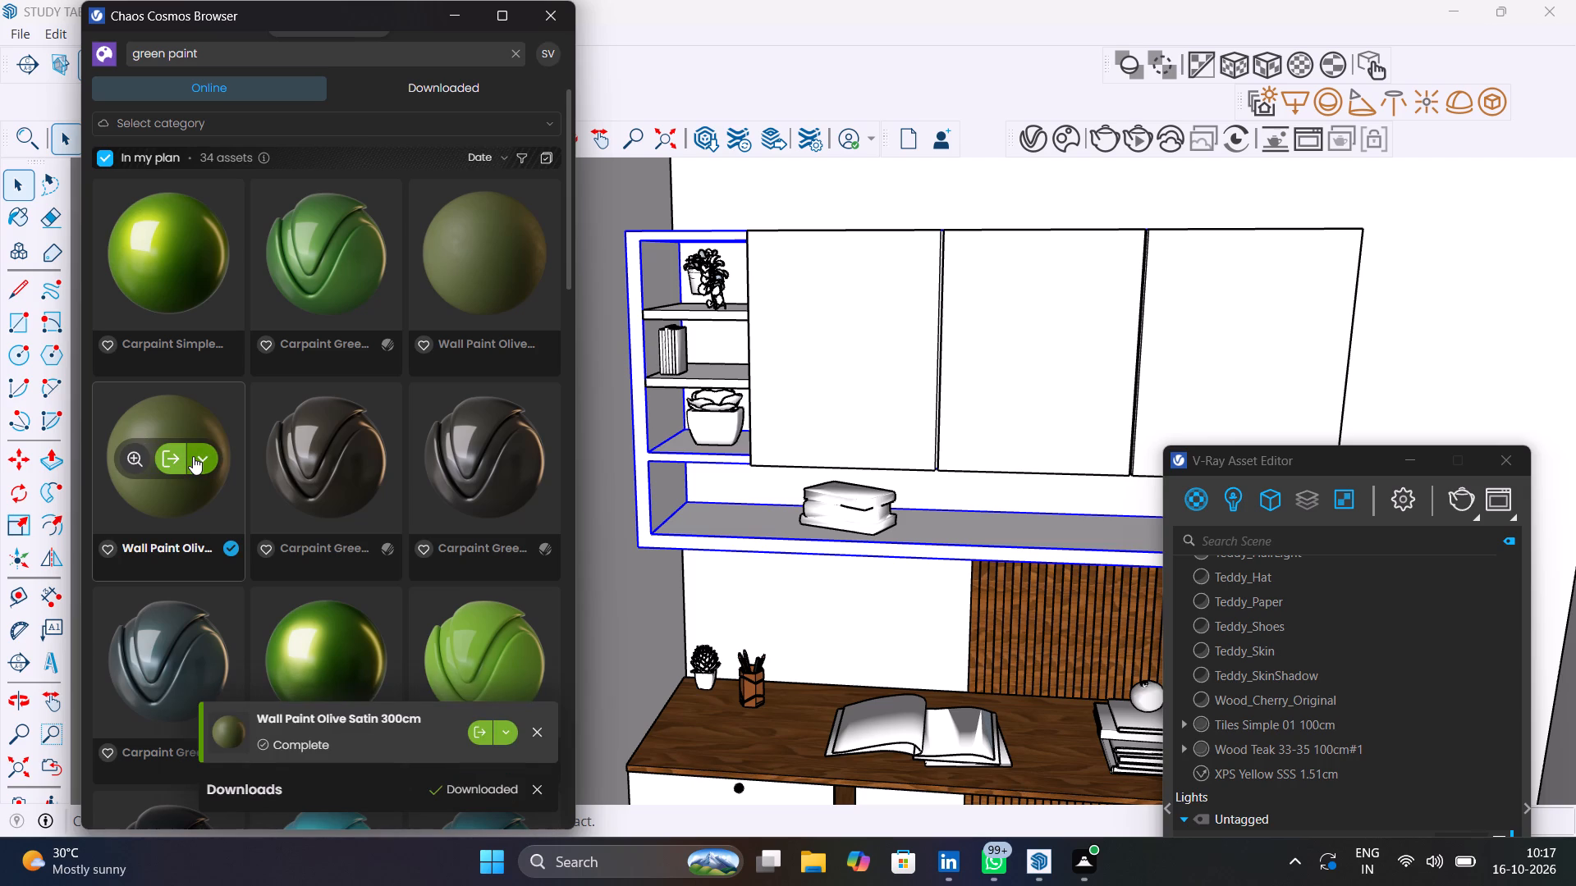
click(171, 464)
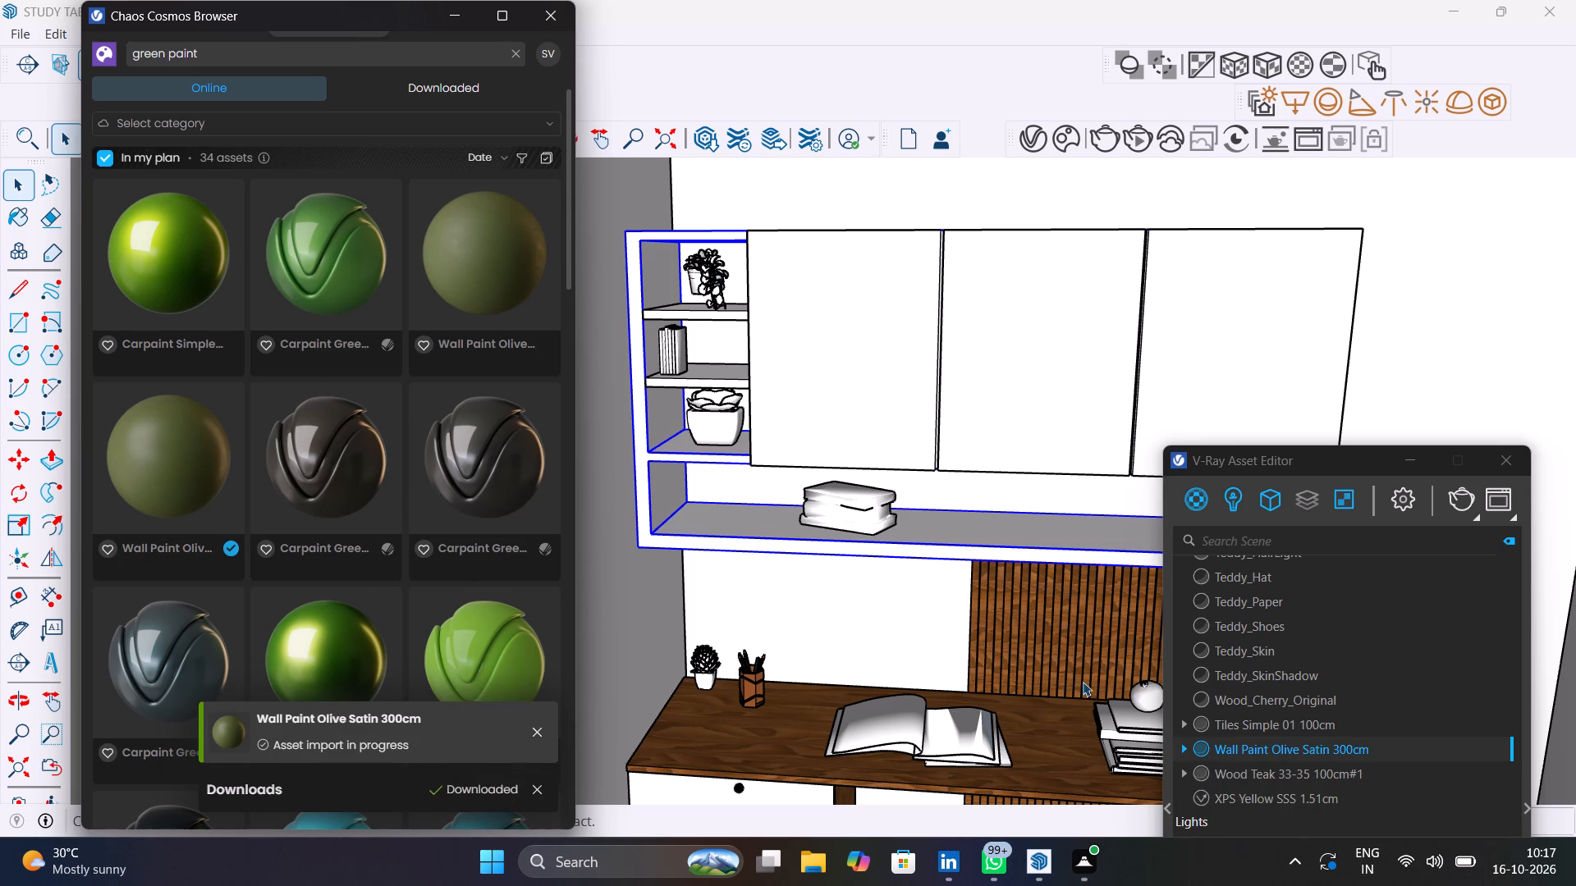
Apply Wall Paint Olive Satin 300cm to the selected overhead cabinet carcass.
right_click(1231, 747)
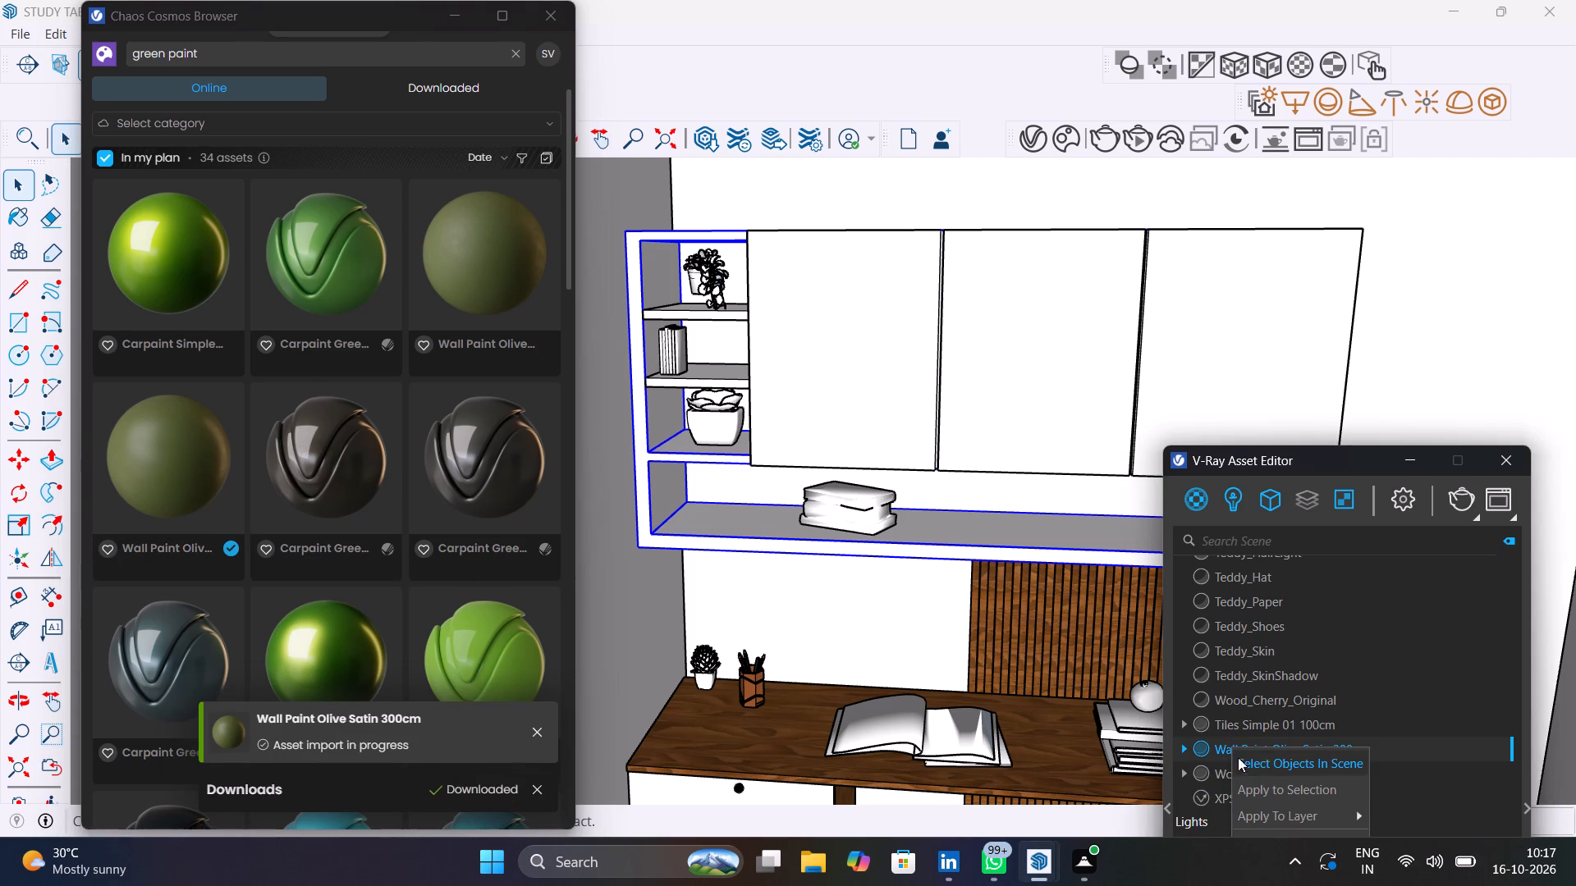
click(1267, 782)
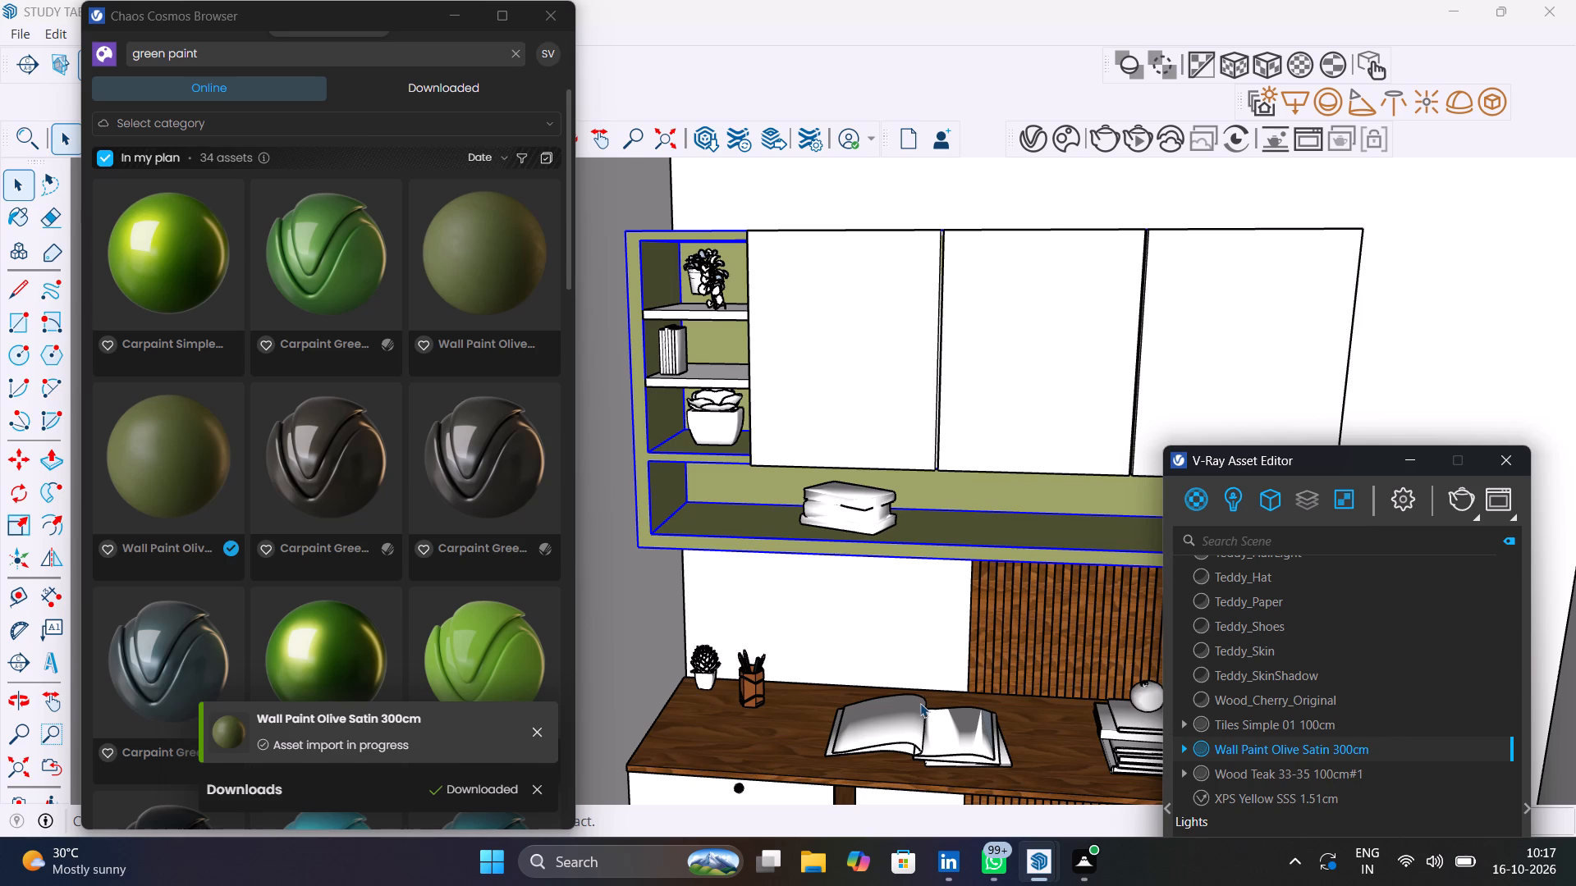
Apply Wall Paint Olive Satin 300cm to both small shelves in the overhead cabinet's open compartment, and deselect them.
scroll(722, 359, up, 6)
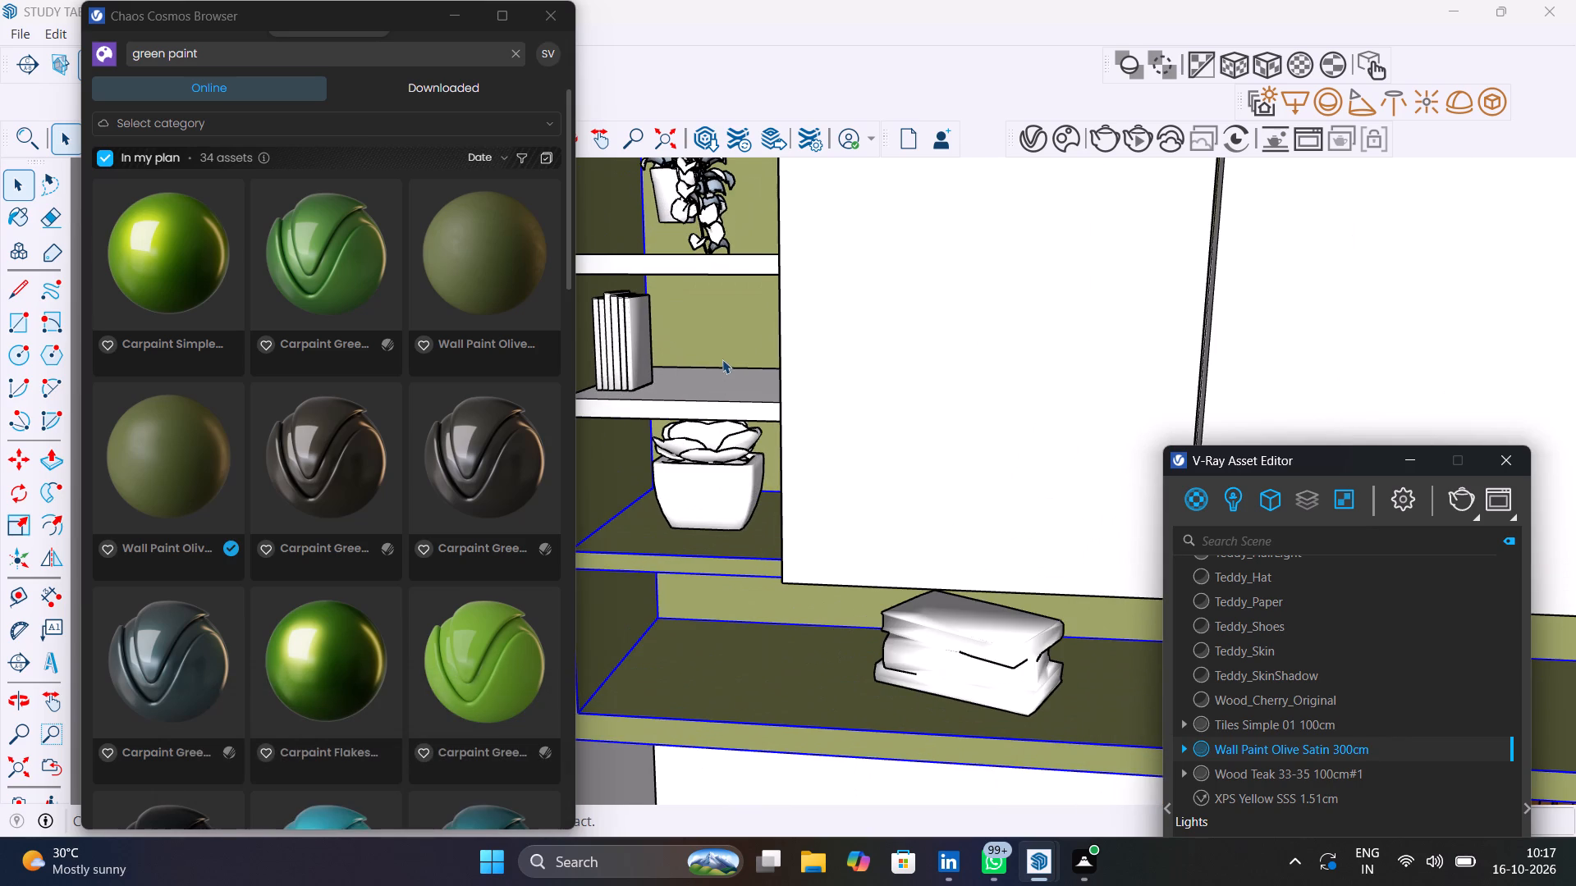
click(742, 262)
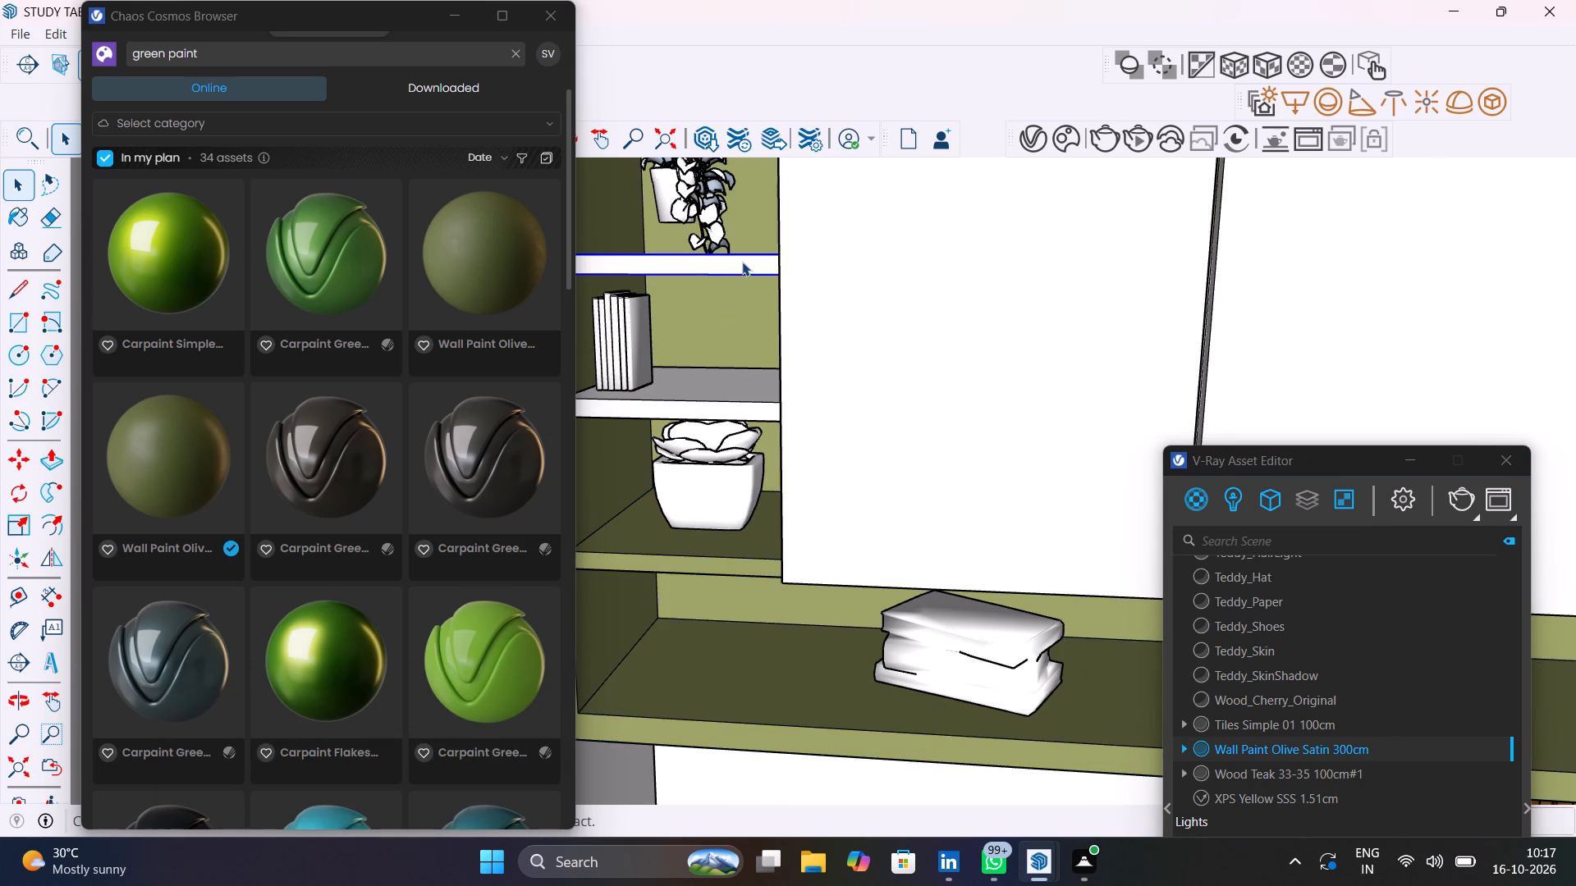
shift+click(735, 409)
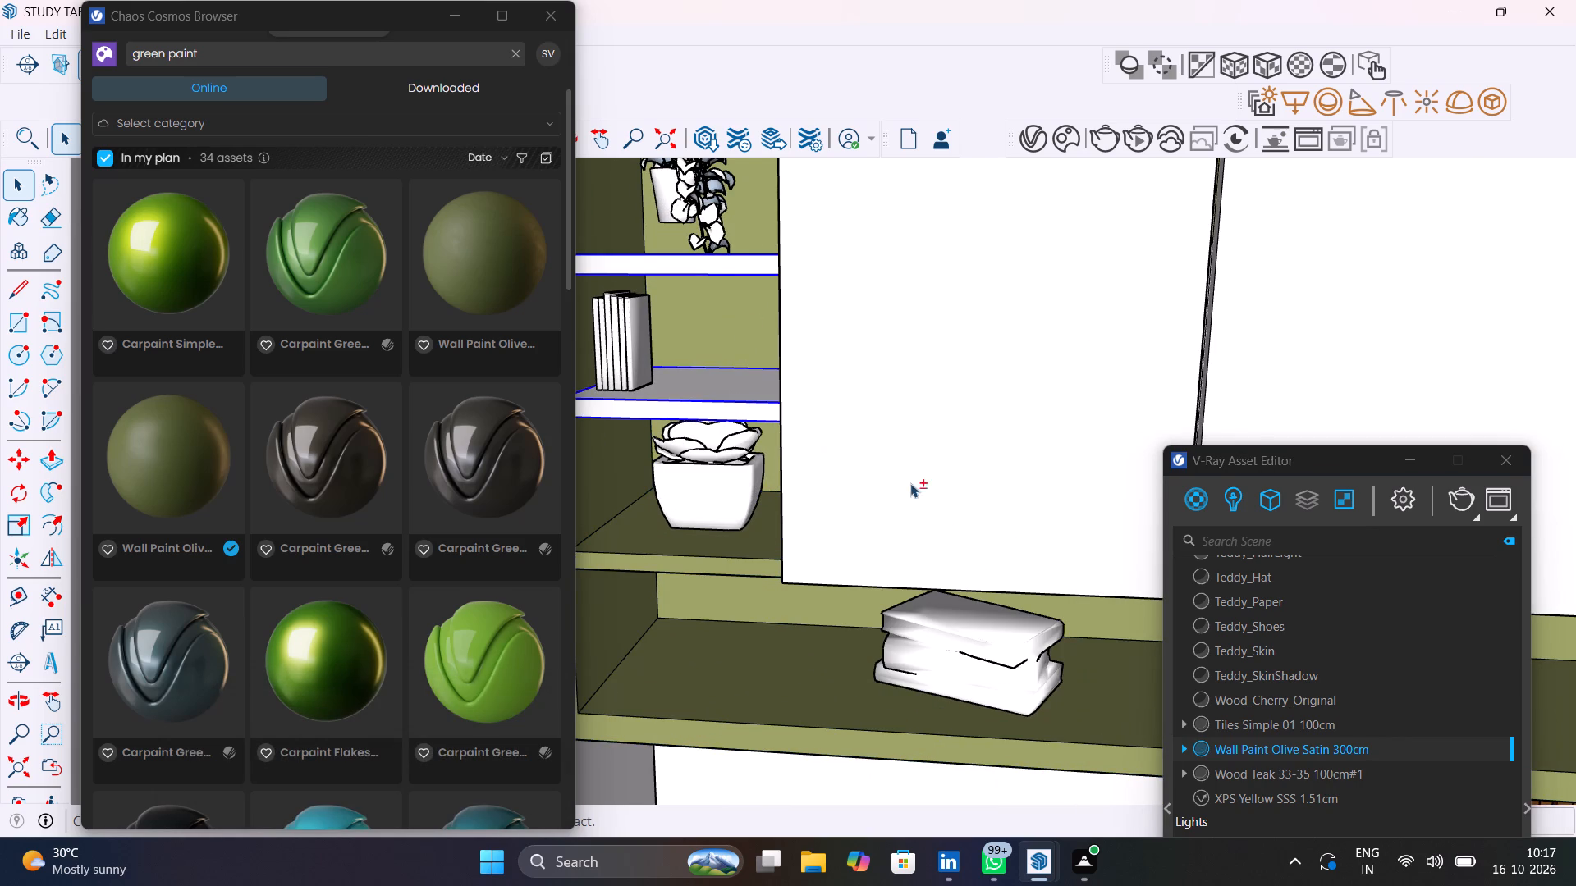
shift+right_click(1305, 745)
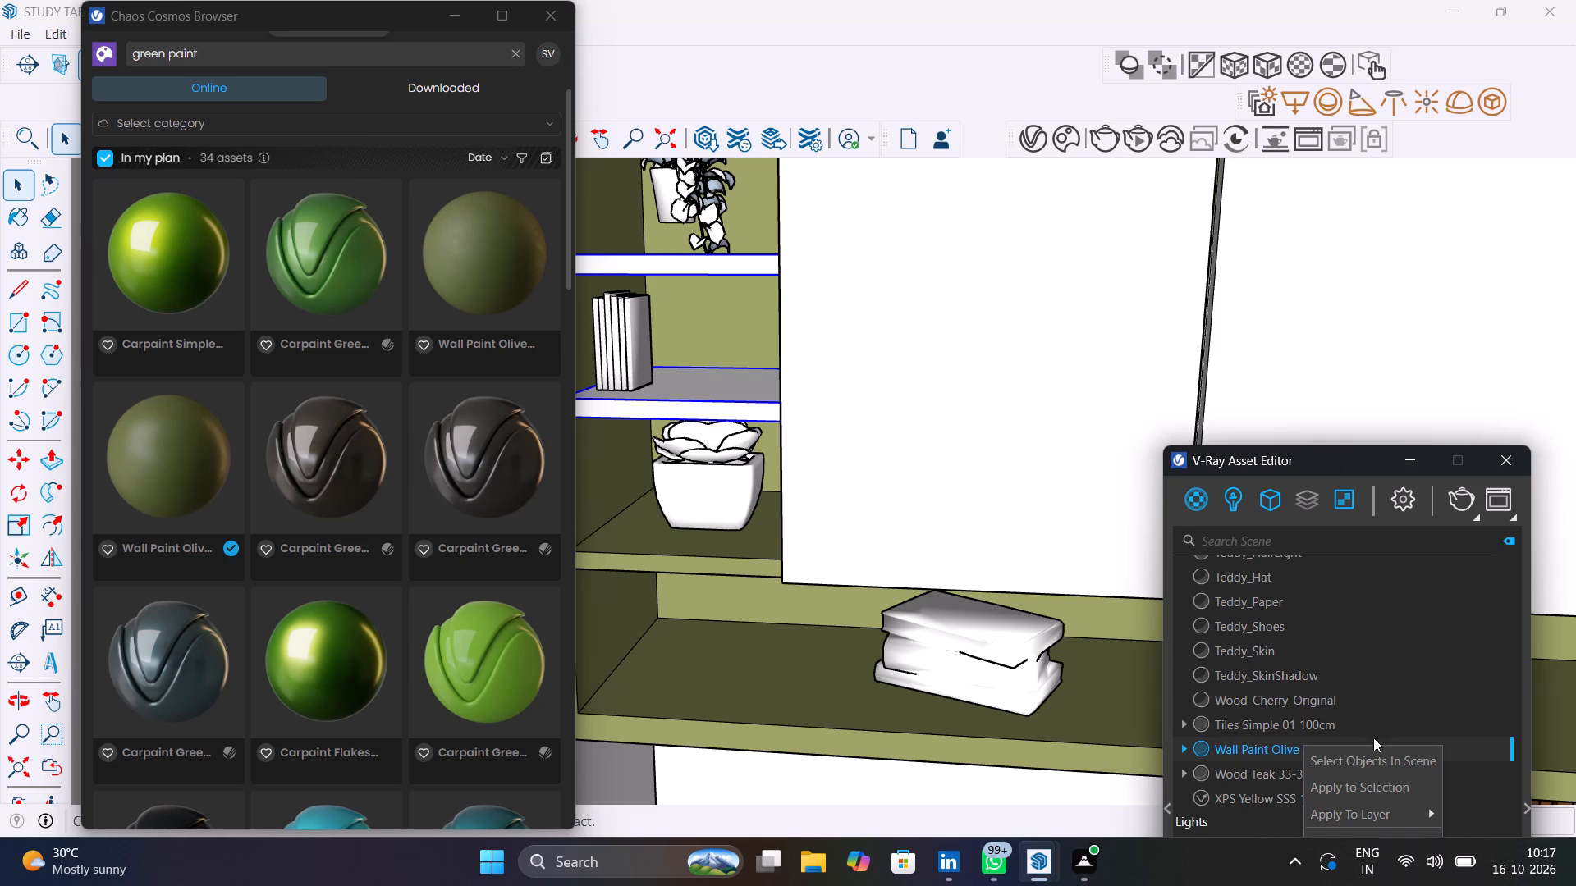
shift+click(1370, 788)
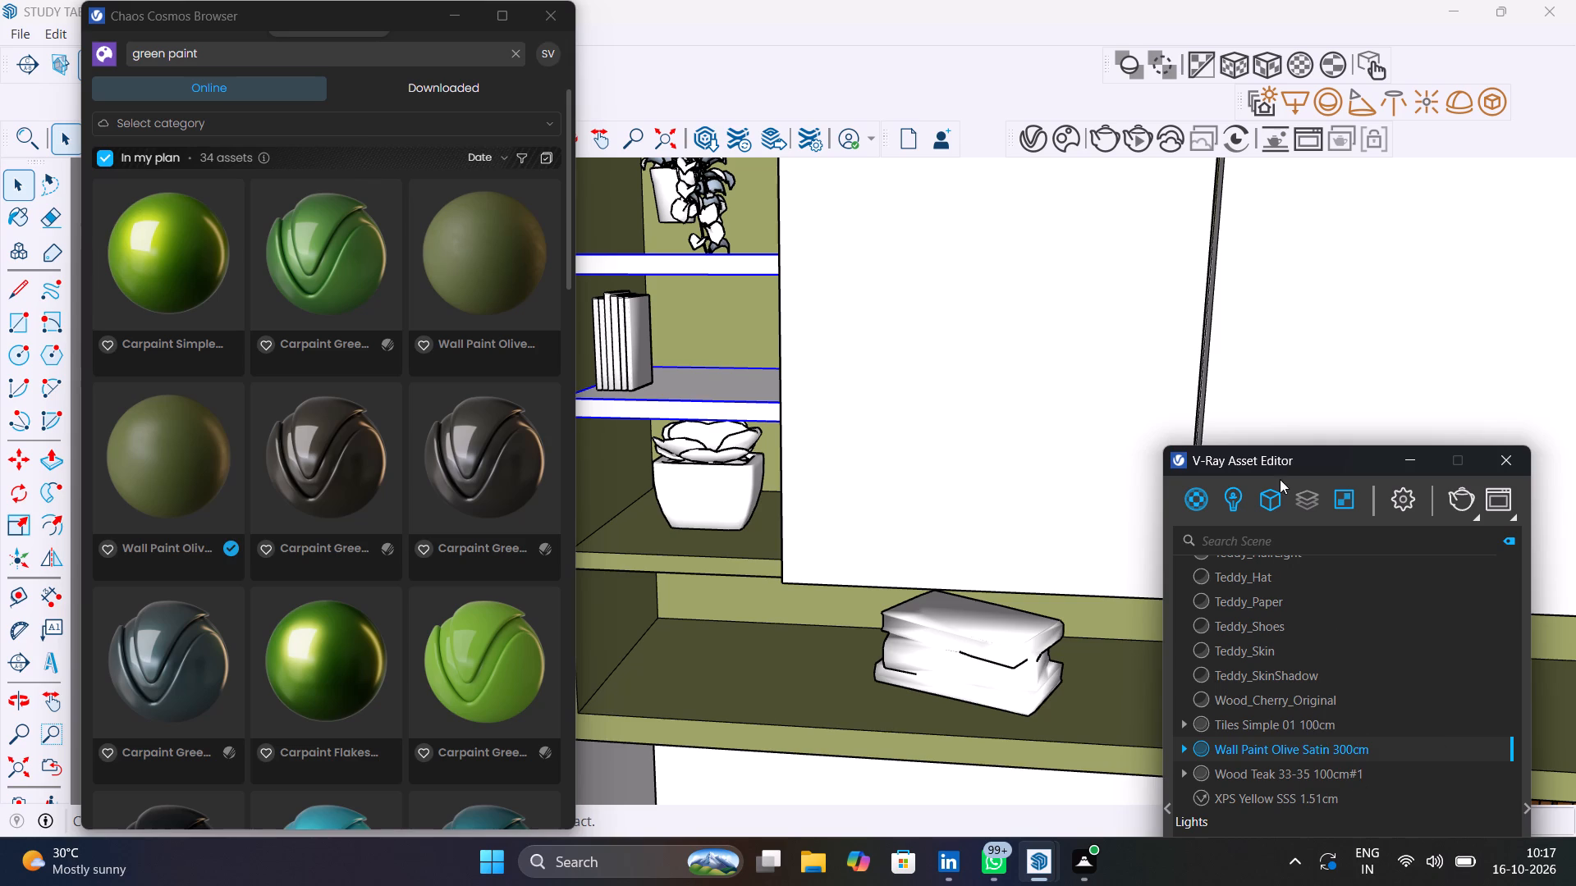
drag(1303, 465, 1264, 219)
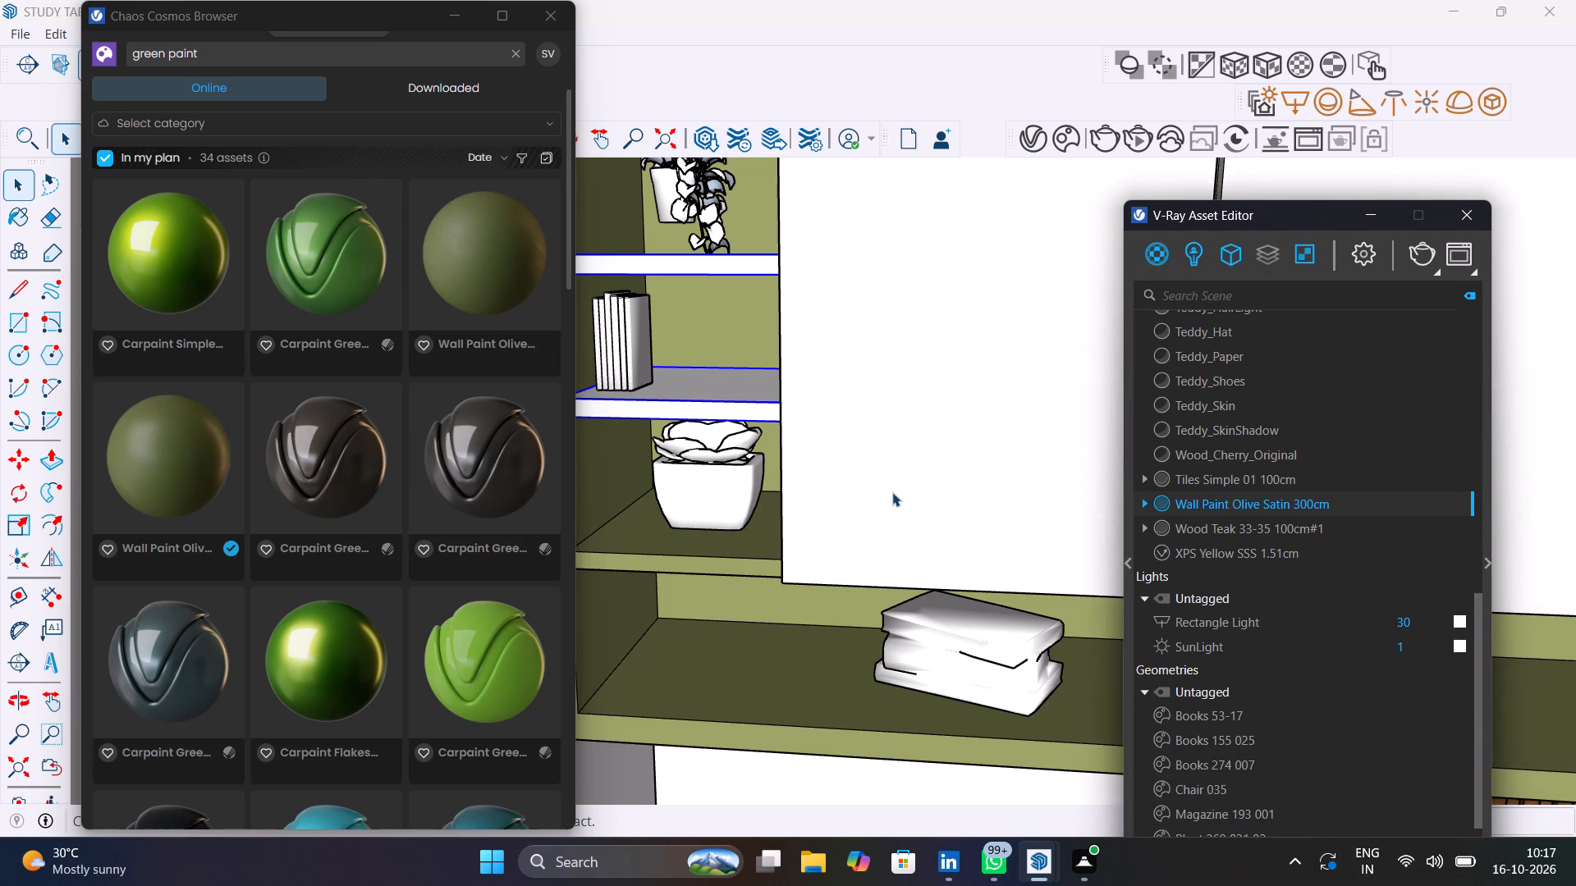
scroll(892, 492, down, 14)
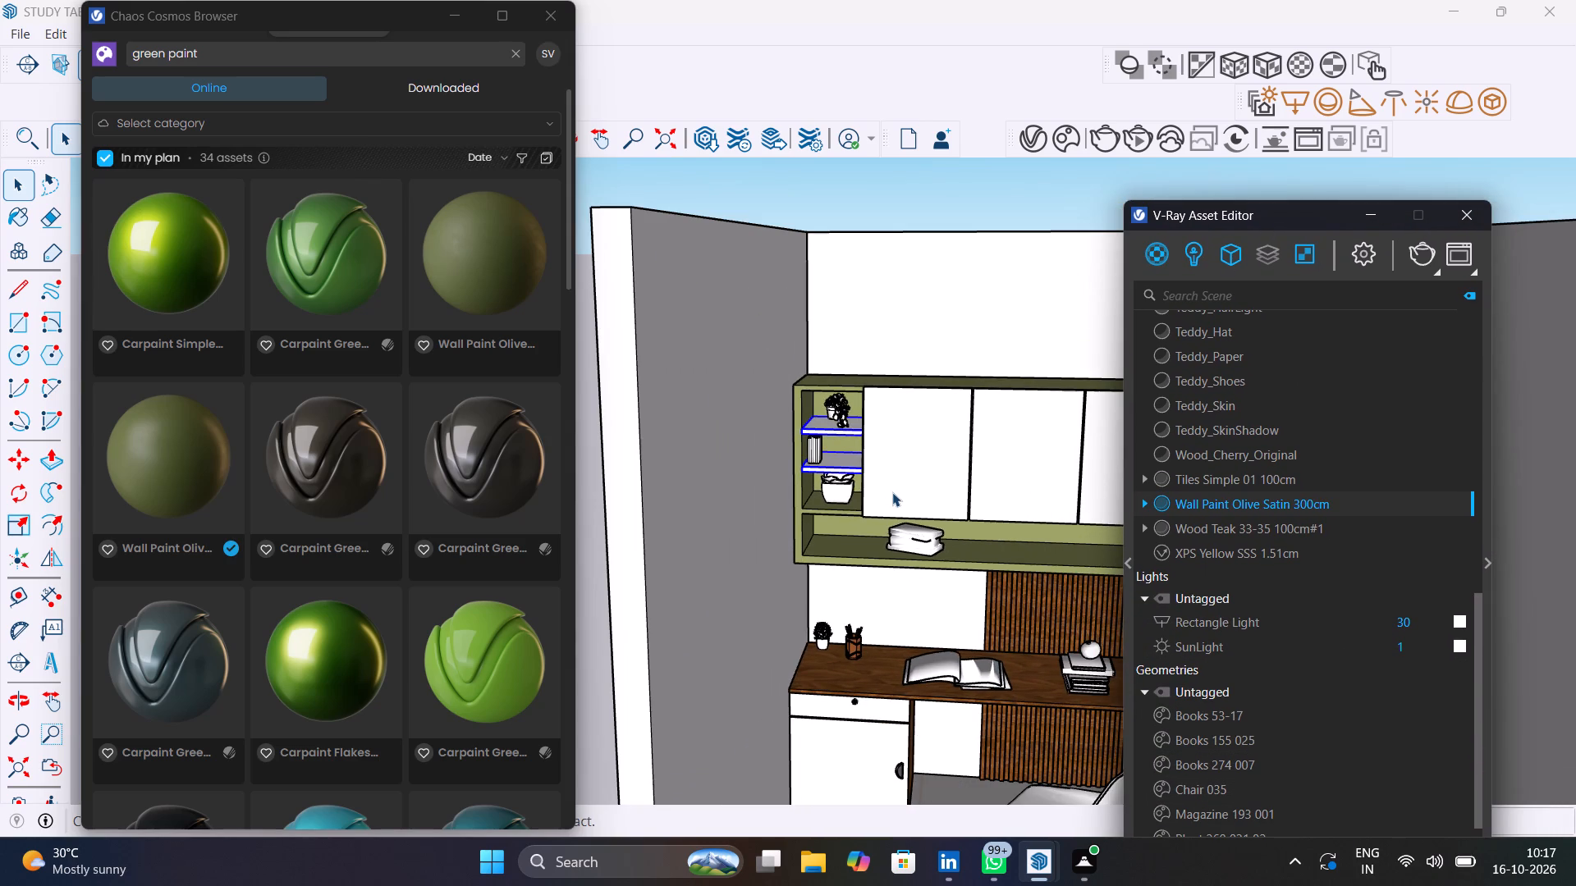
scroll(892, 492, down, 1)
scroll(804, 460, up, 4)
scroll(752, 518, down, 2)
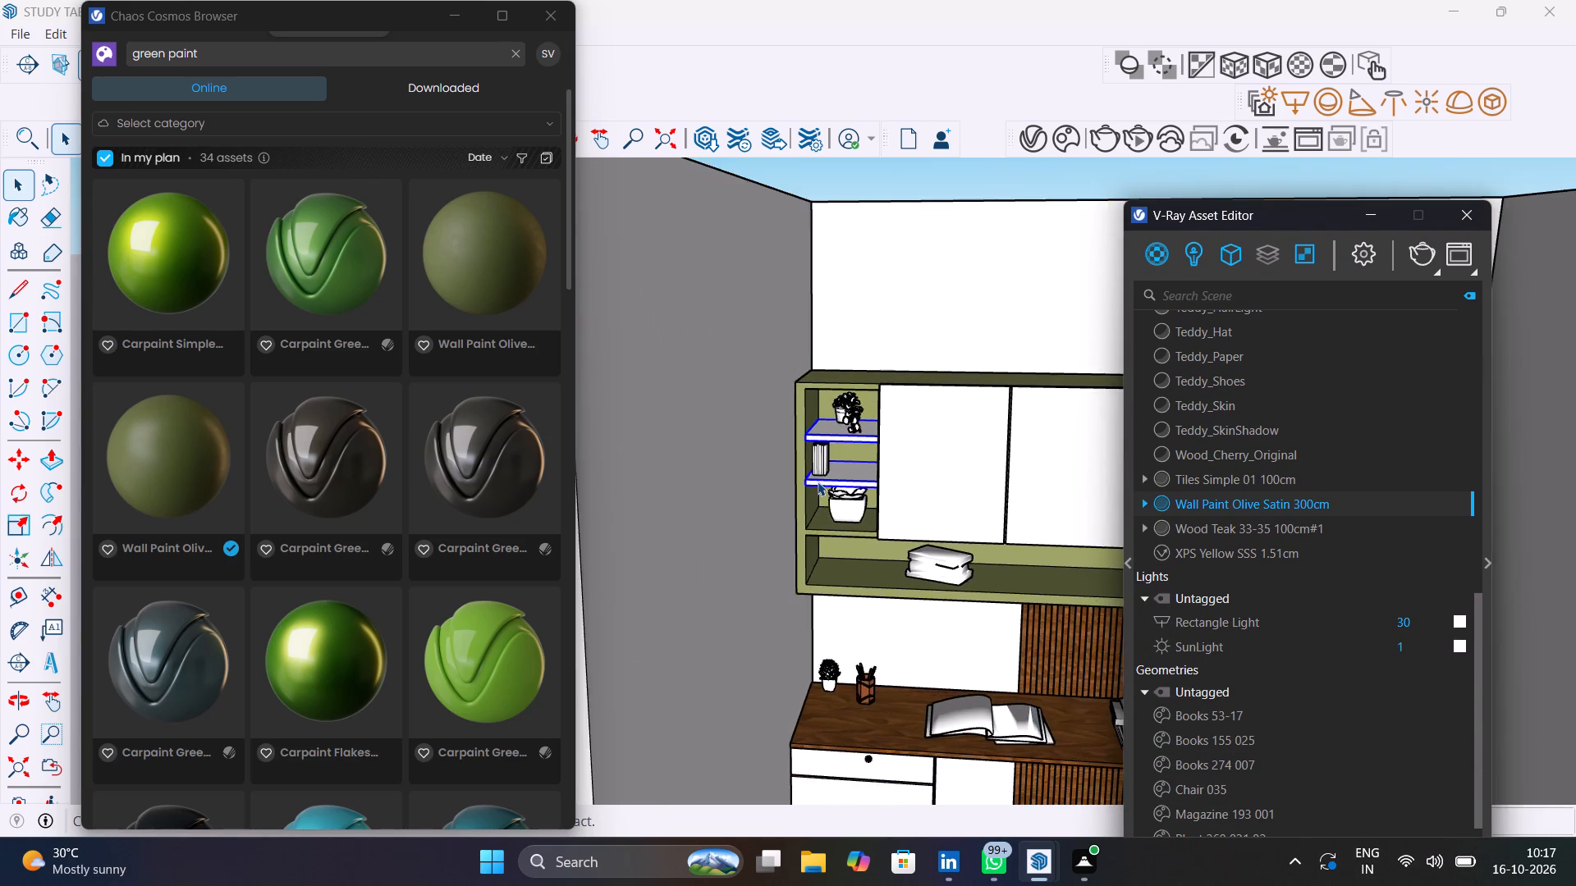
scroll(839, 468, up, 11)
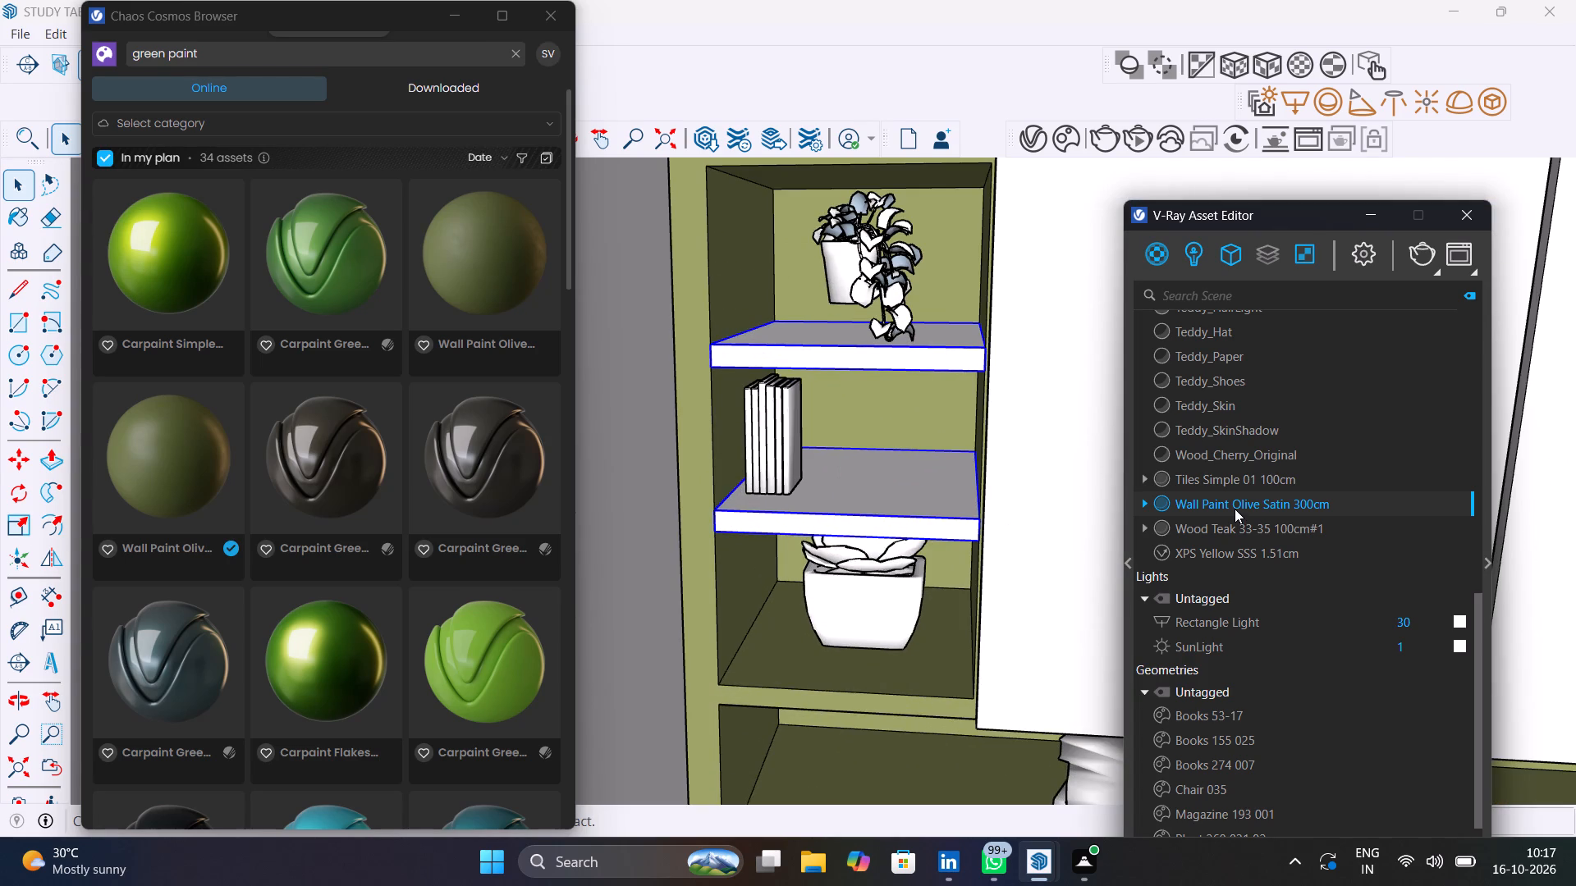
right_click(1235, 507)
click(1264, 541)
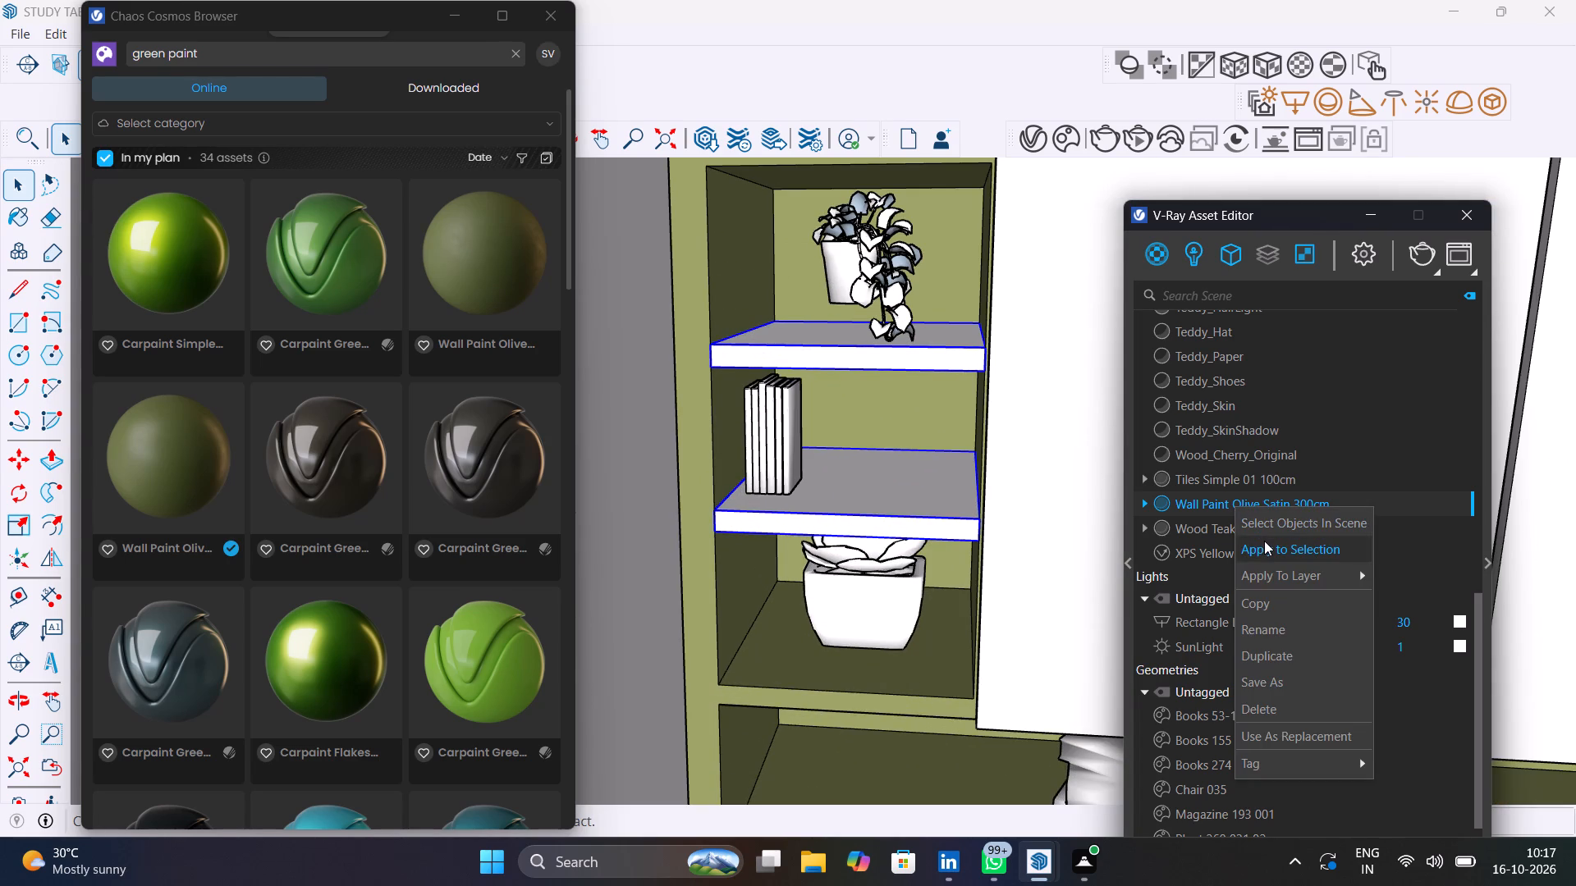
scroll(1204, 514, down, 6)
scroll(992, 569, down, 4)
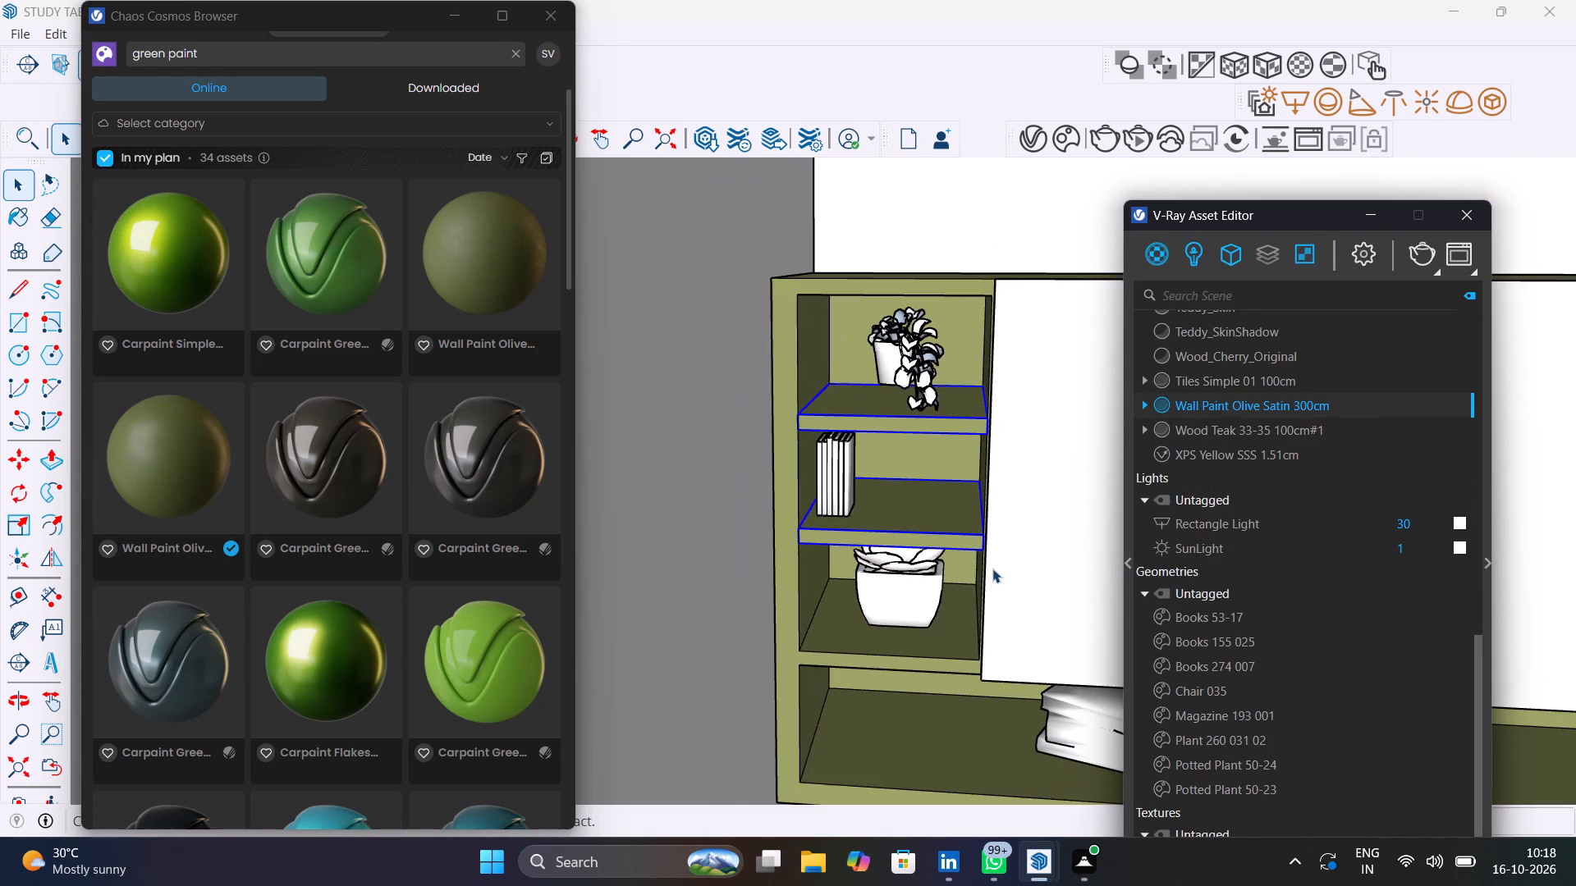
scroll(992, 569, down, 5)
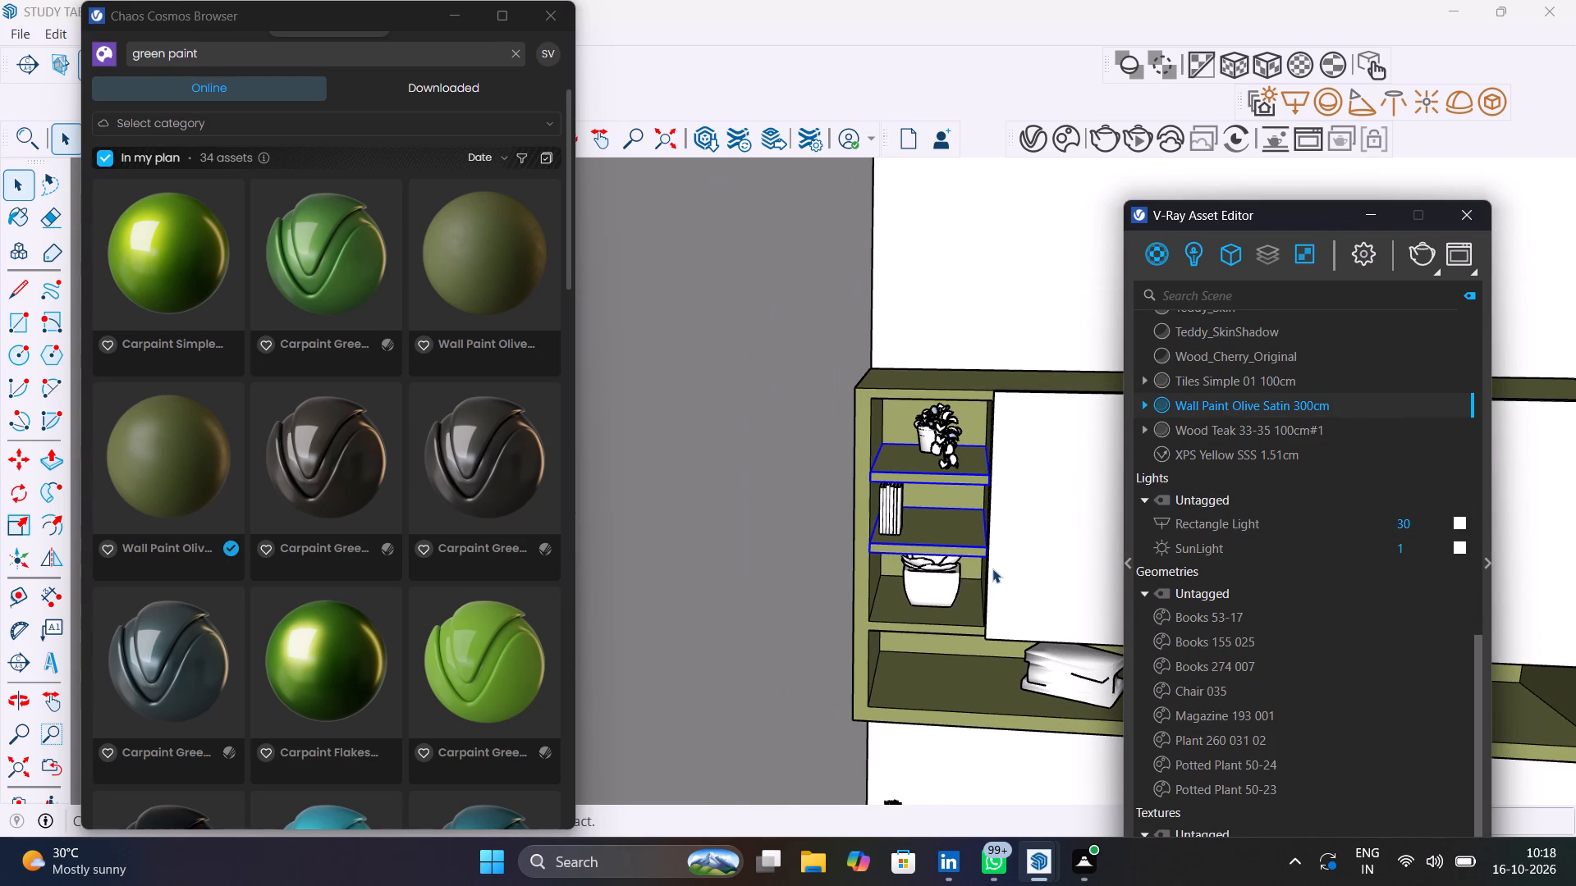
scroll(992, 569, down, 6)
click(720, 455)
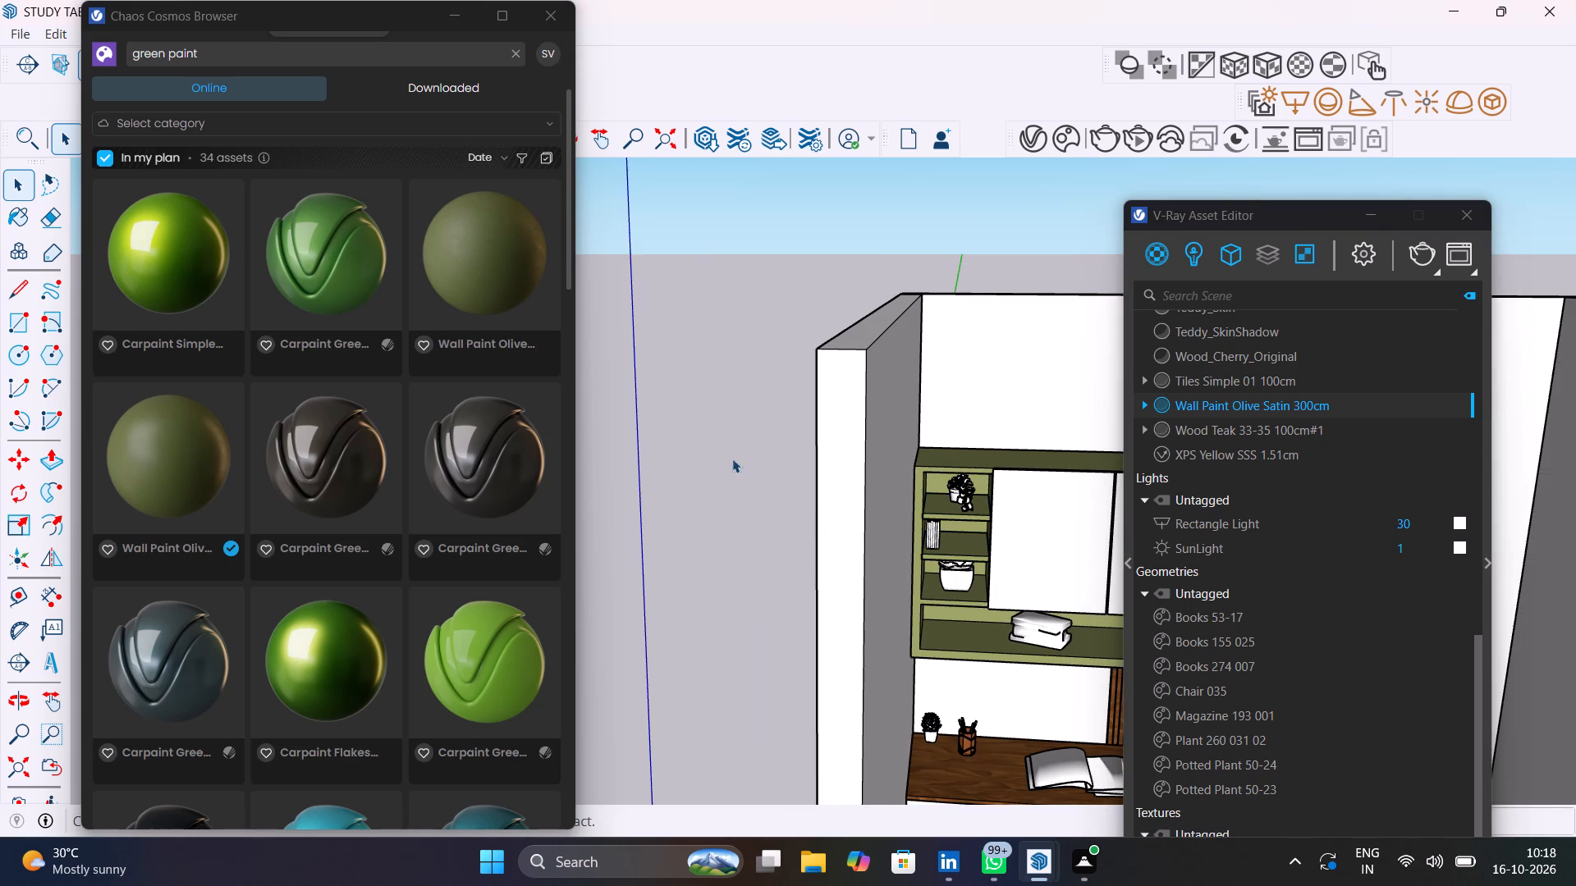
Close the Chaos Cosmos Browser and the V-Ray Asset Editor, leaving the whole study room in view.
middle_drag(979, 527, 762, 451)
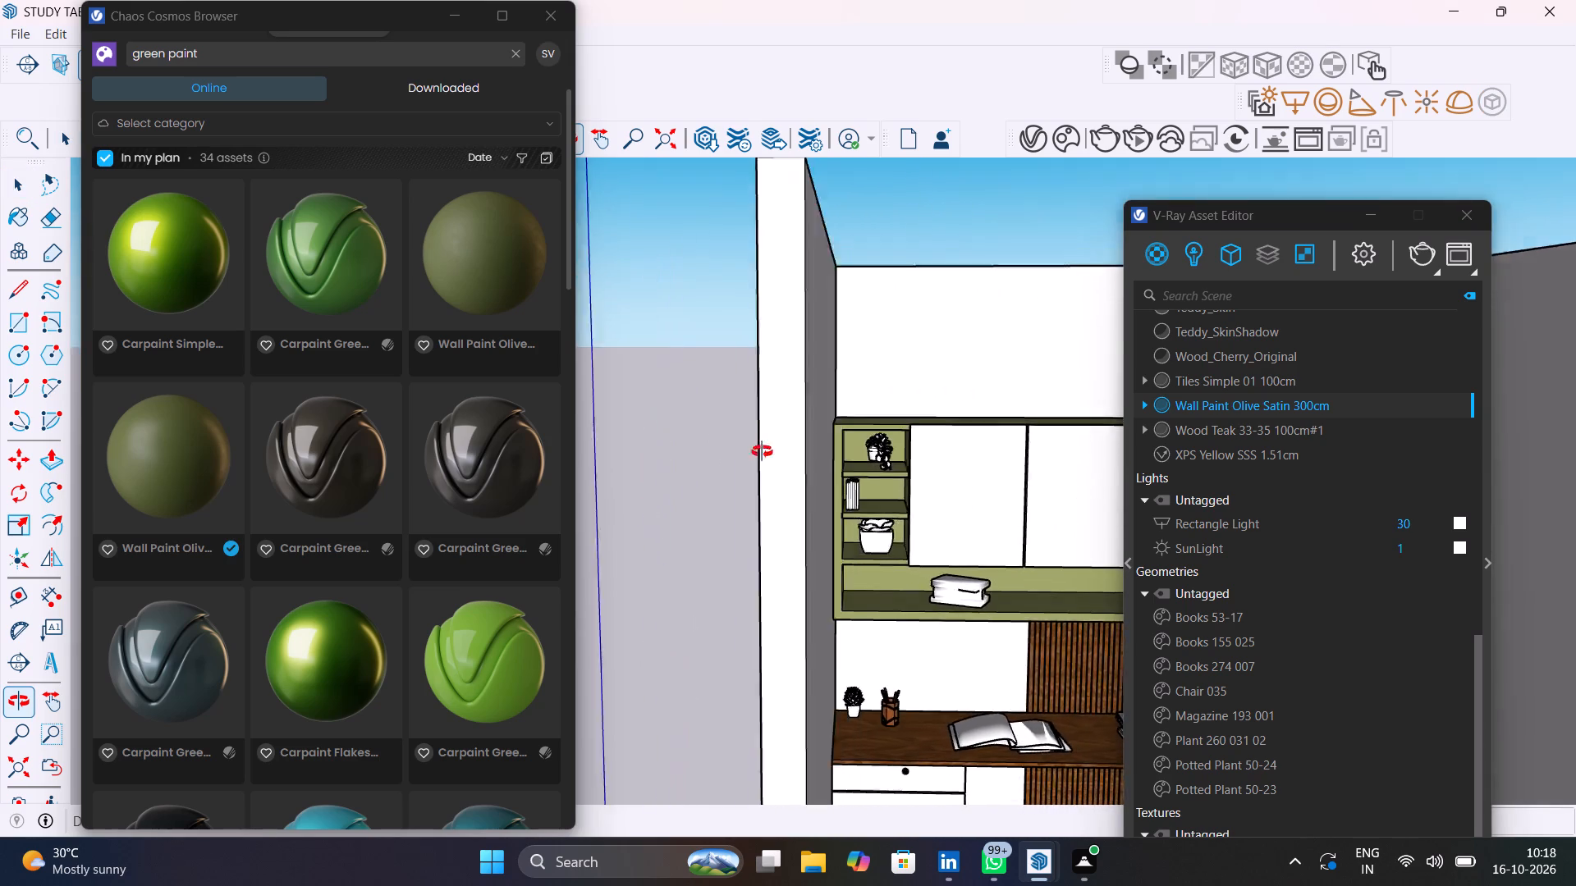
middle_drag(762, 451, 730, 480)
scroll(919, 483, down, 5)
shift+middle_drag(1001, 491, 958, 430)
click(549, 25)
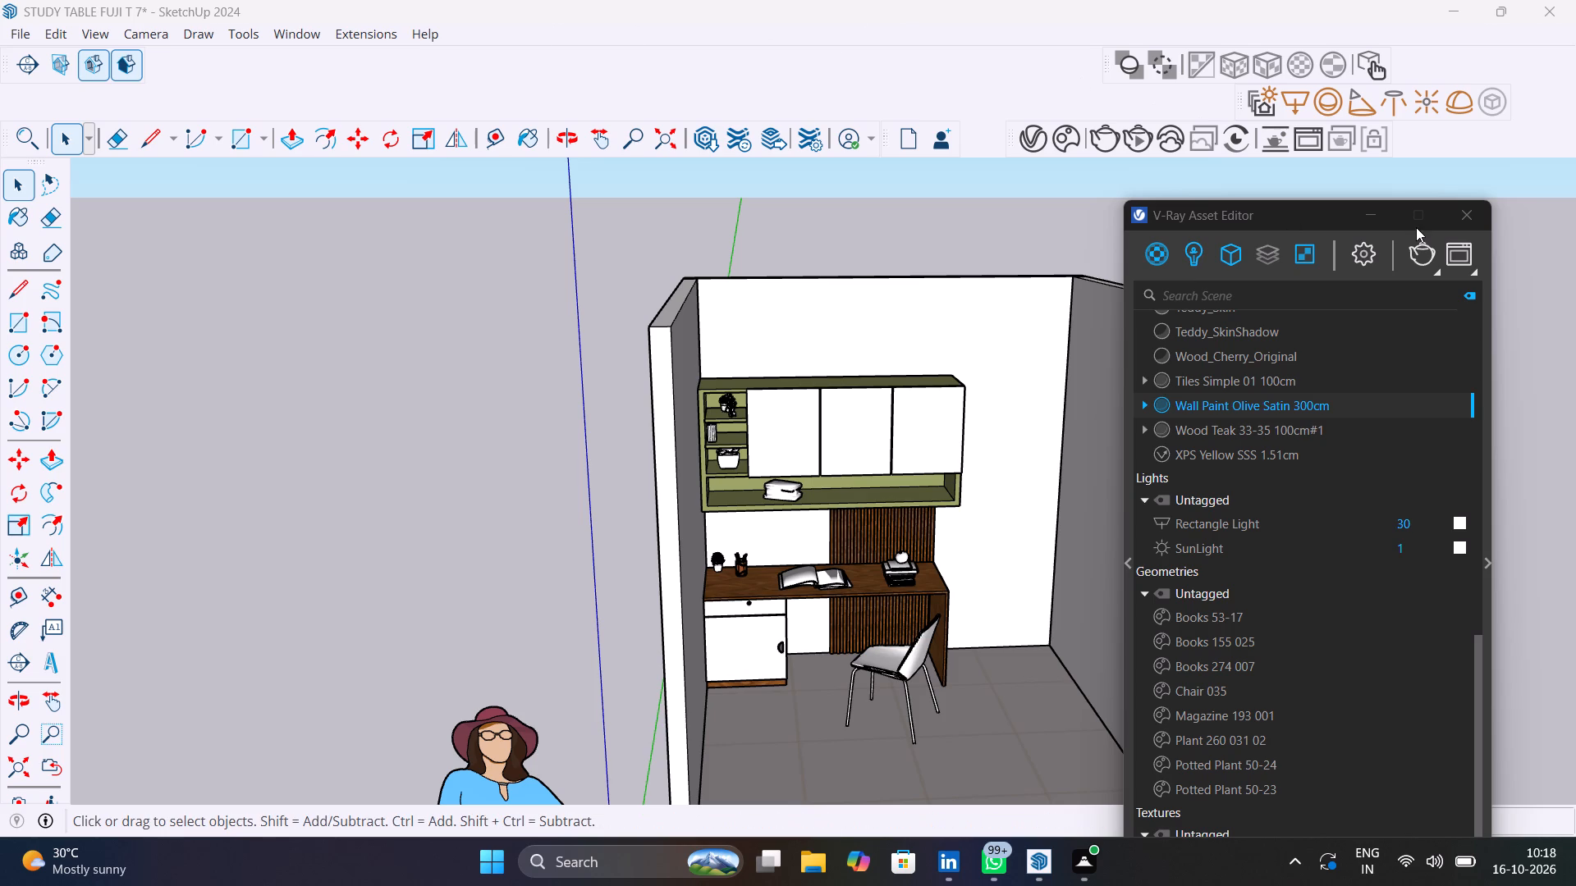
click(1451, 214)
middle_drag(1101, 505, 1049, 480)
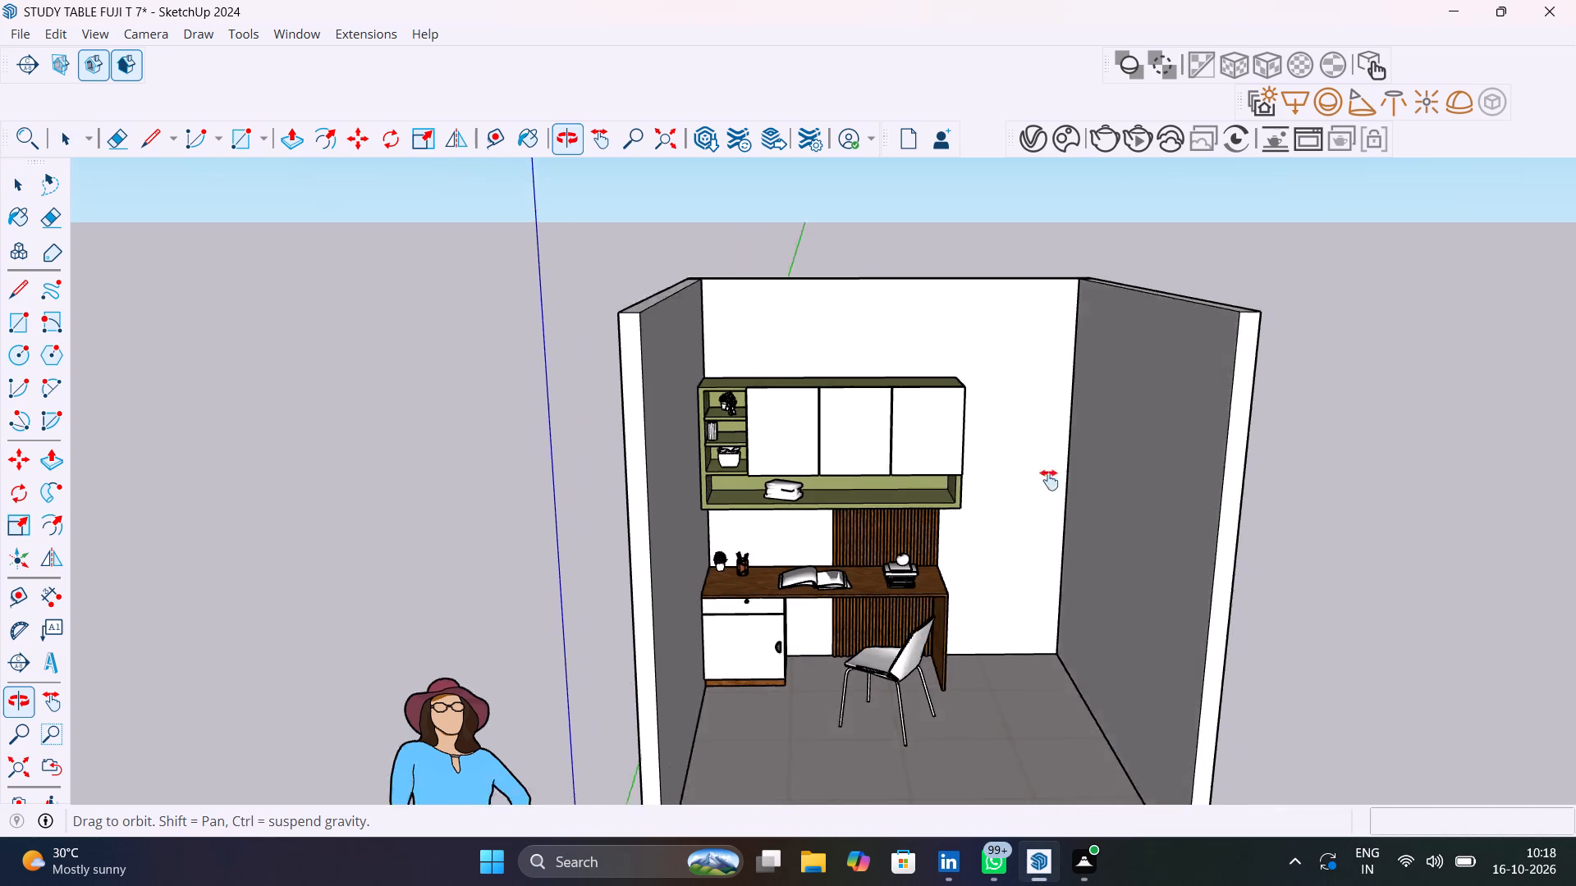
Unhide all hidden objects in the study room model.
middle_drag(1049, 480, 962, 455)
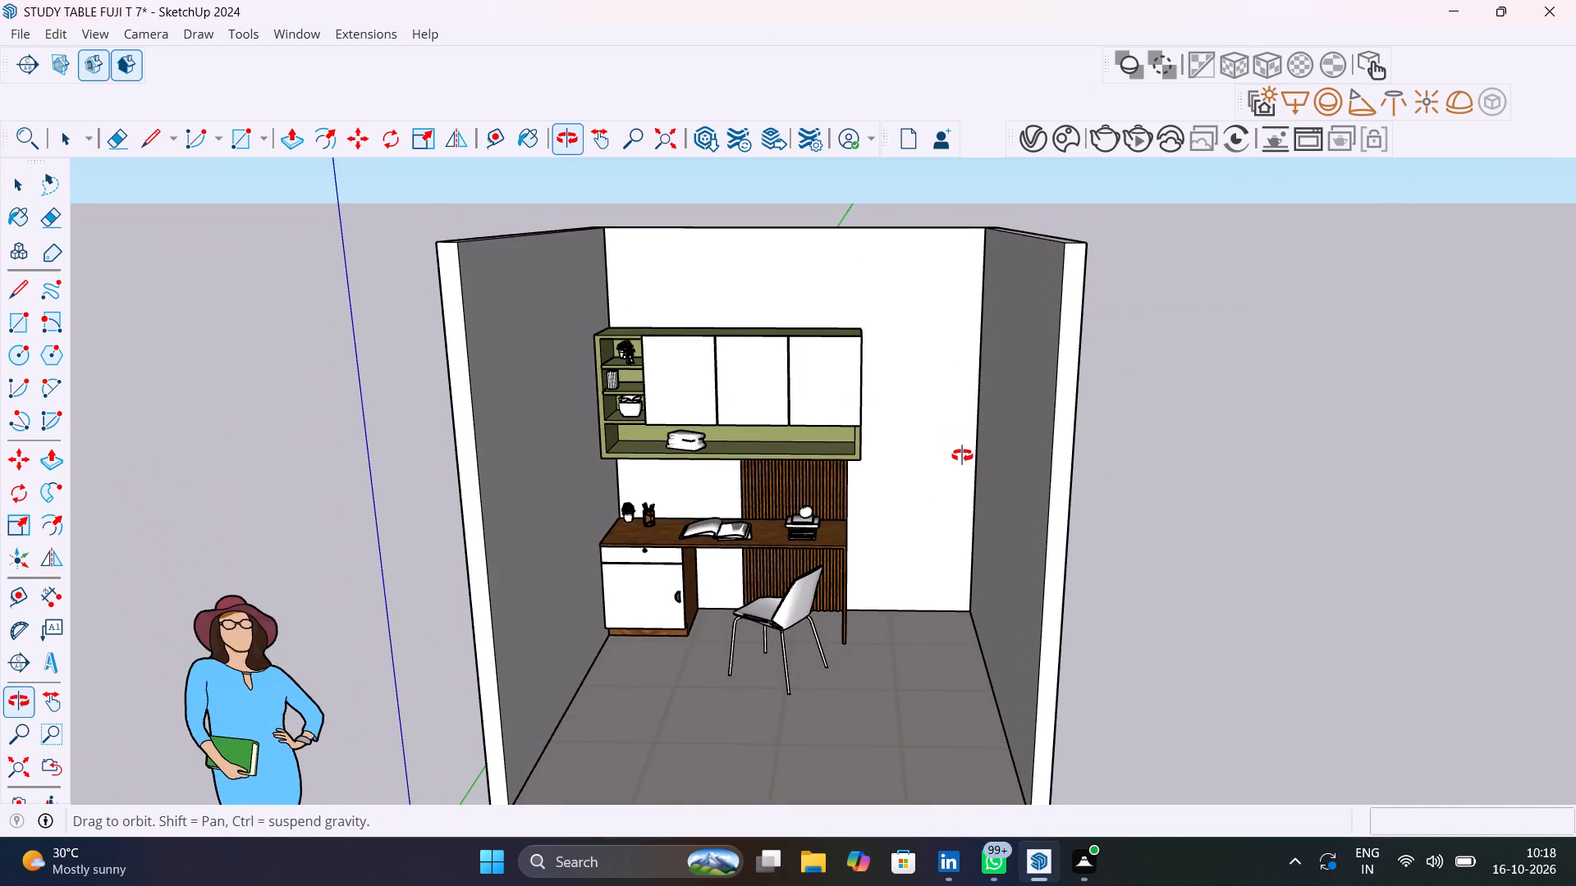
middle_drag(962, 455, 968, 491)
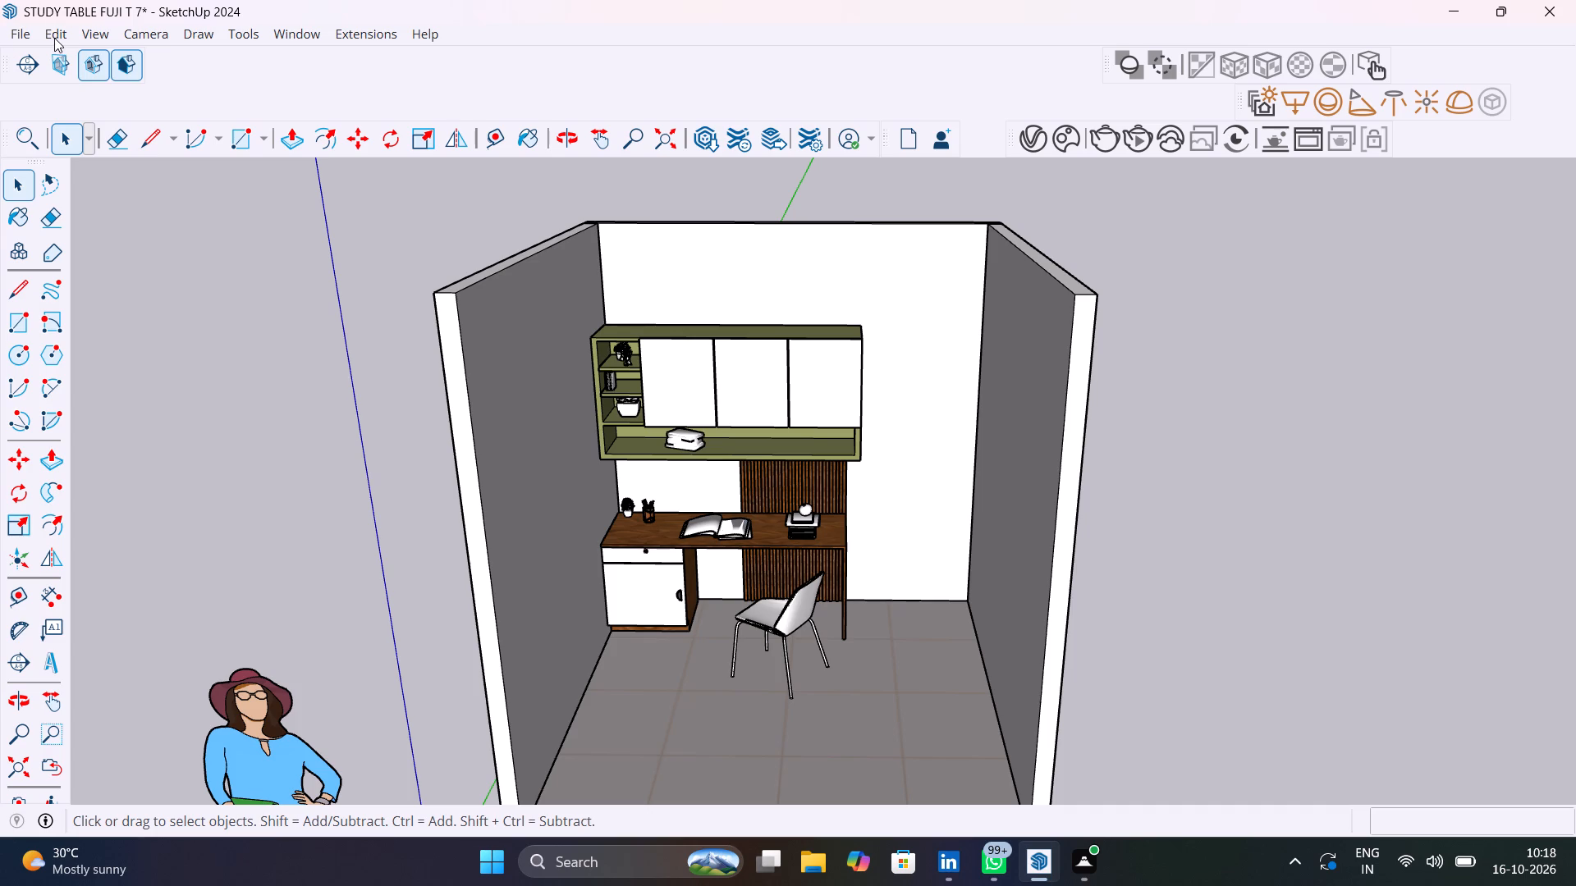
click(53, 34)
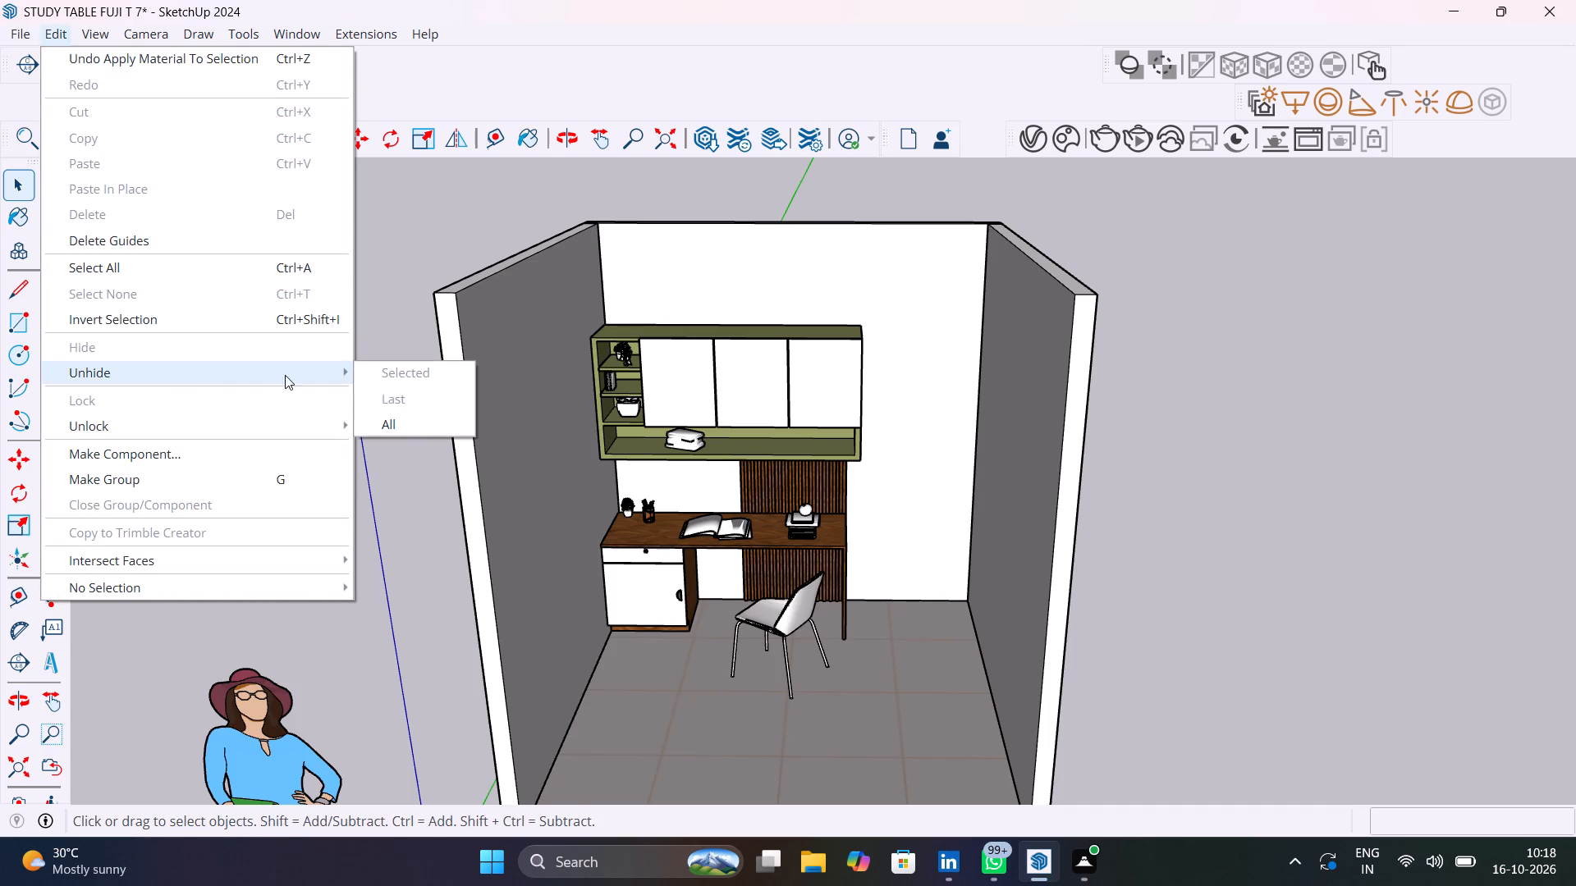
click(399, 423)
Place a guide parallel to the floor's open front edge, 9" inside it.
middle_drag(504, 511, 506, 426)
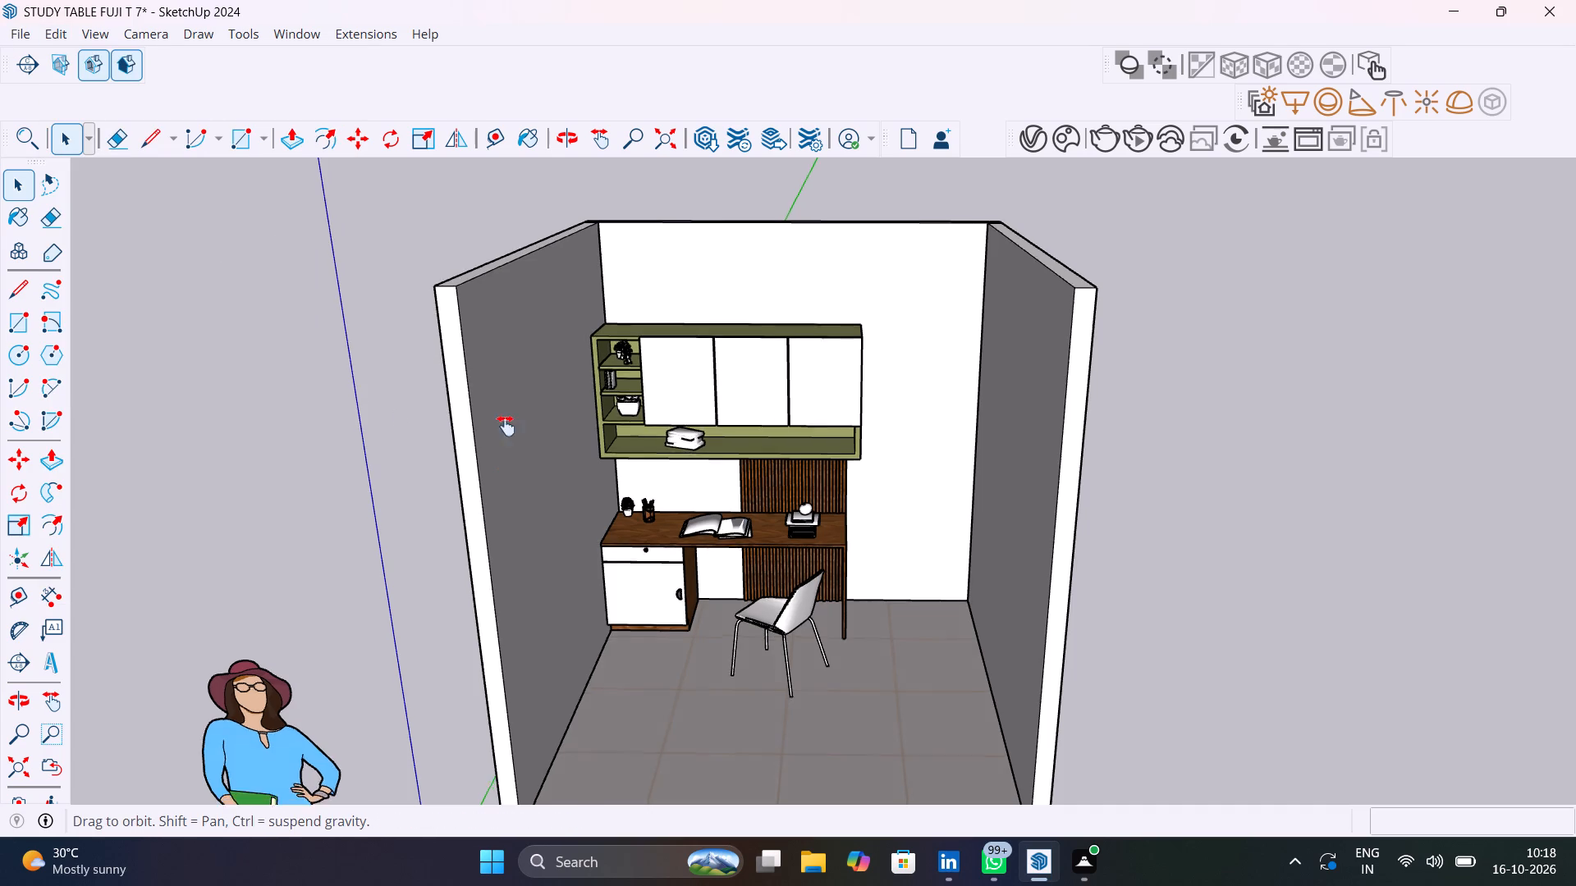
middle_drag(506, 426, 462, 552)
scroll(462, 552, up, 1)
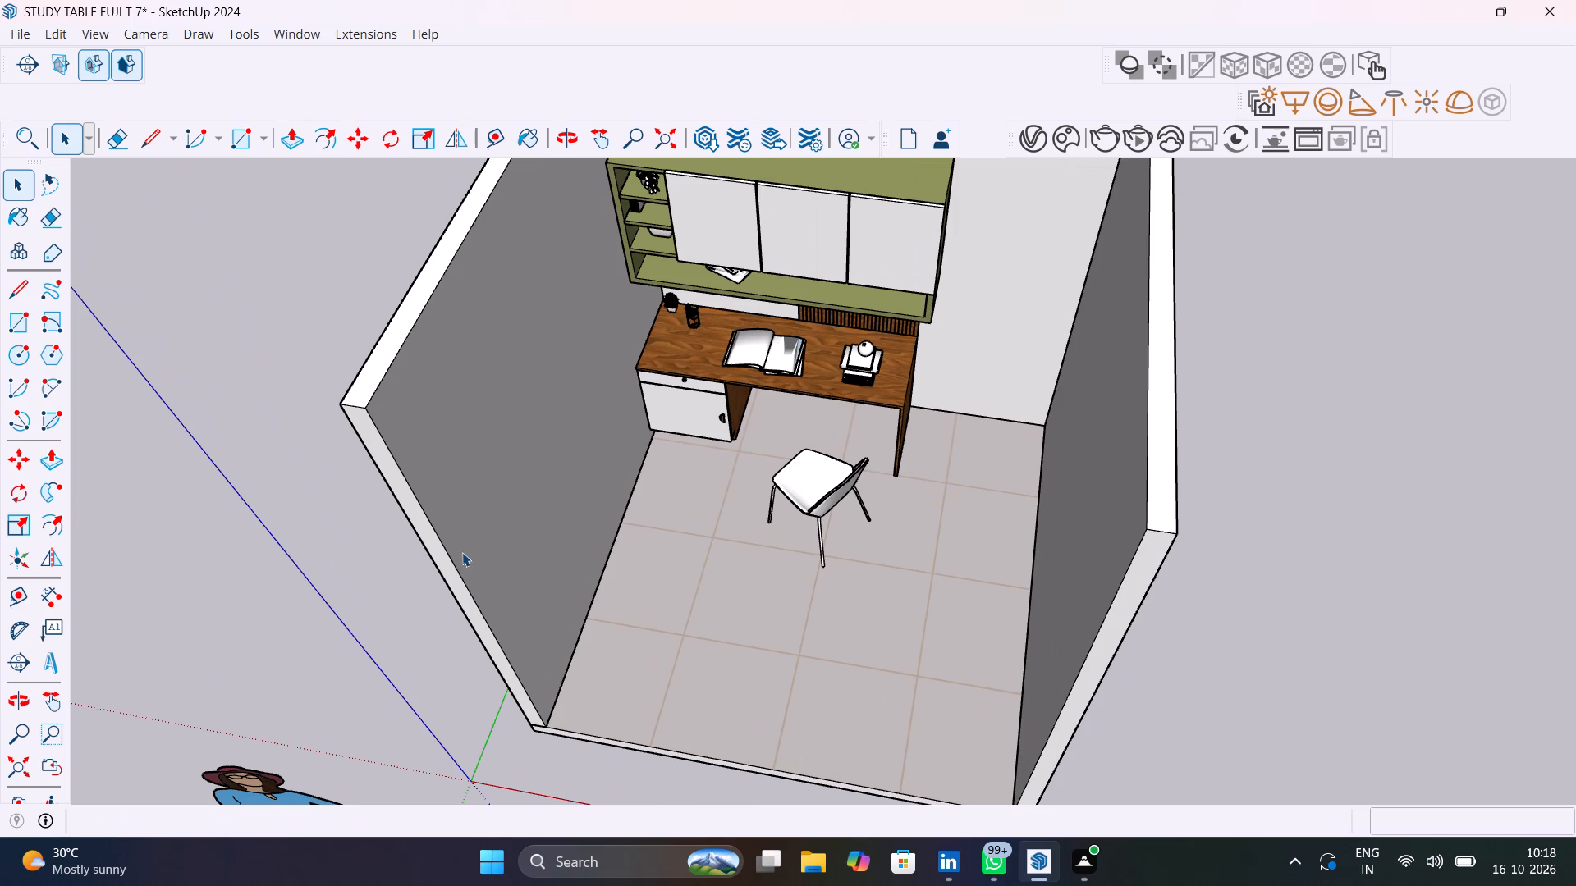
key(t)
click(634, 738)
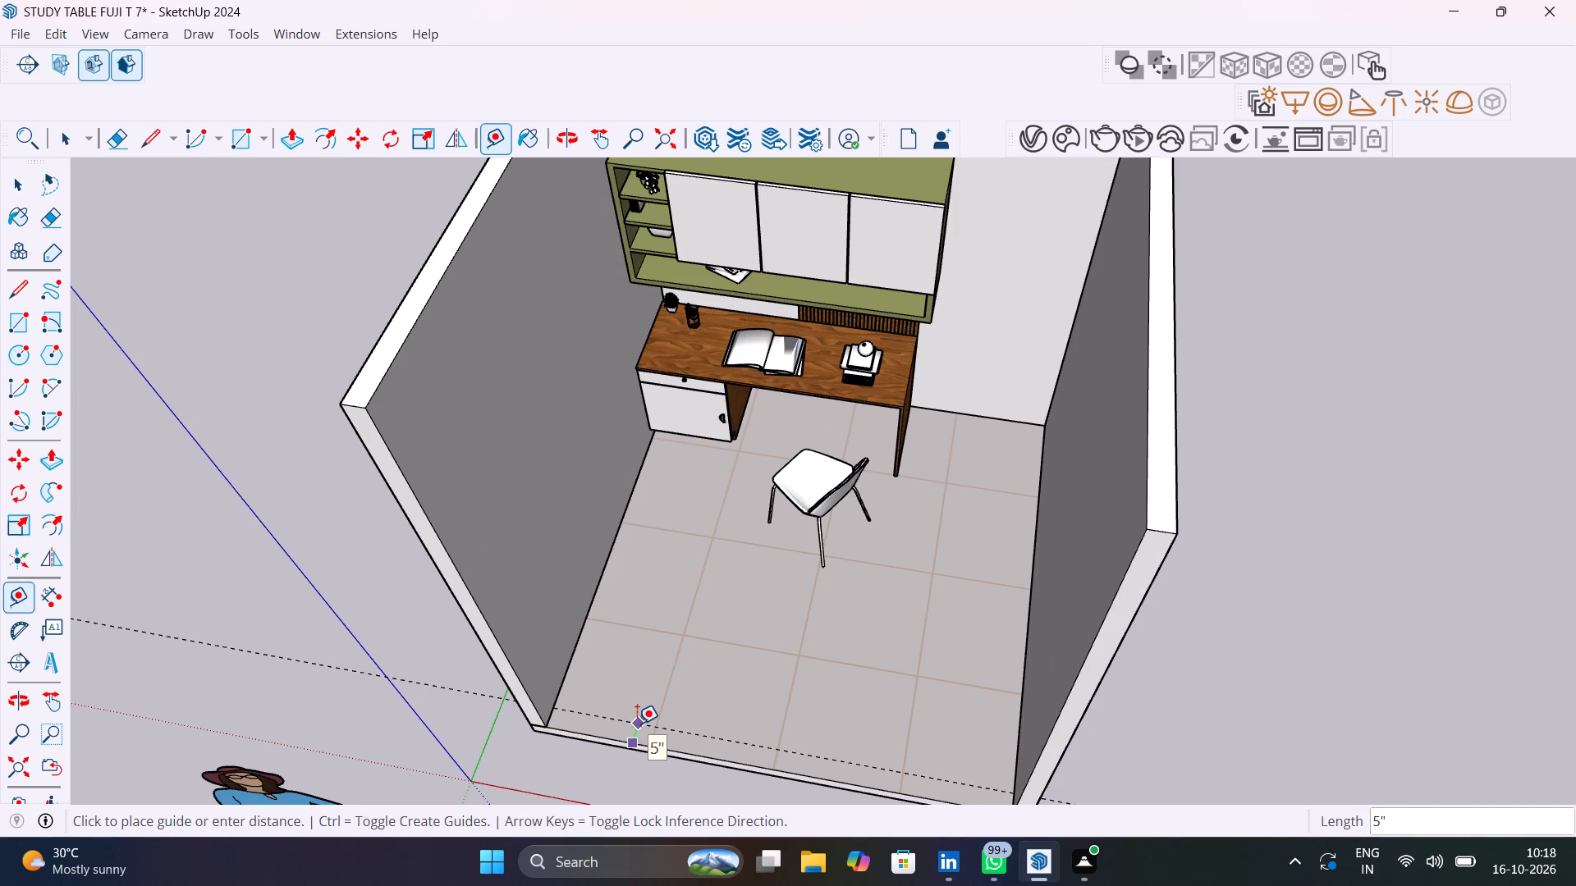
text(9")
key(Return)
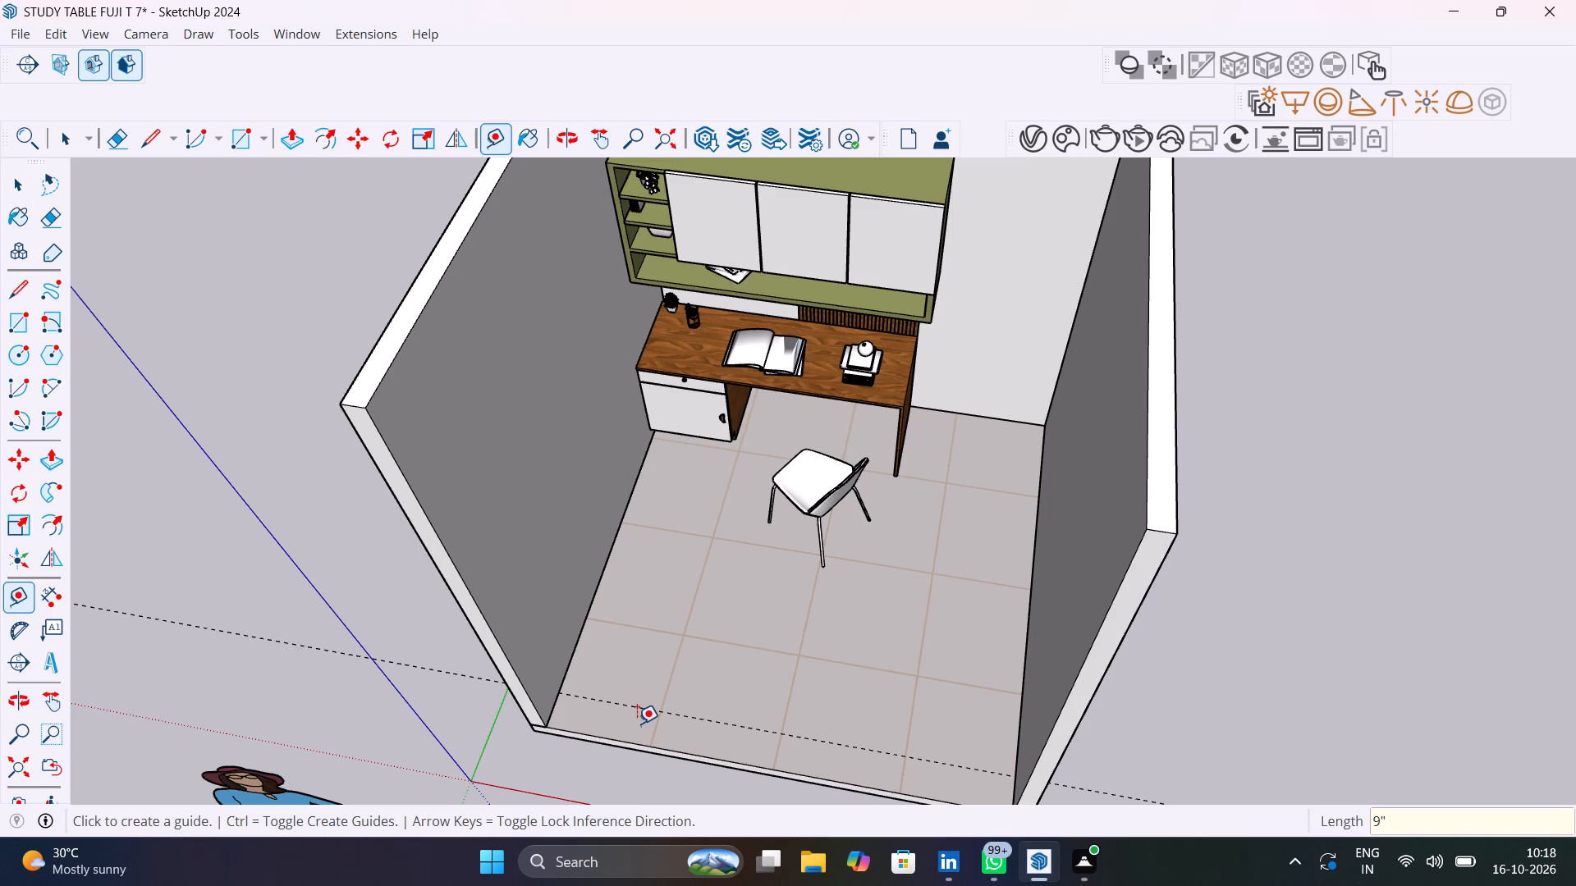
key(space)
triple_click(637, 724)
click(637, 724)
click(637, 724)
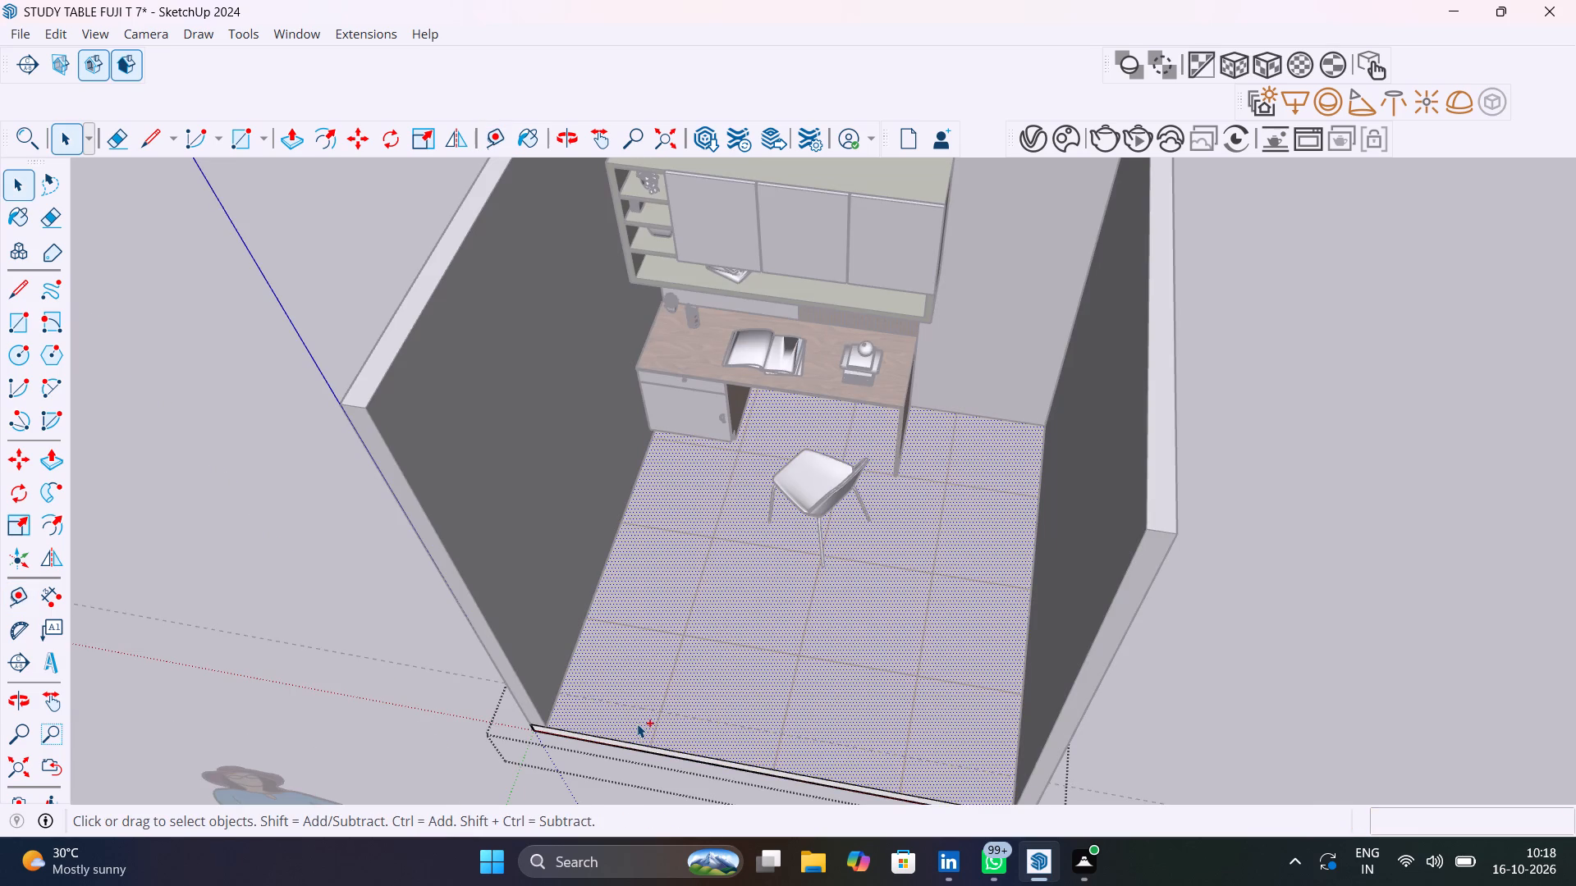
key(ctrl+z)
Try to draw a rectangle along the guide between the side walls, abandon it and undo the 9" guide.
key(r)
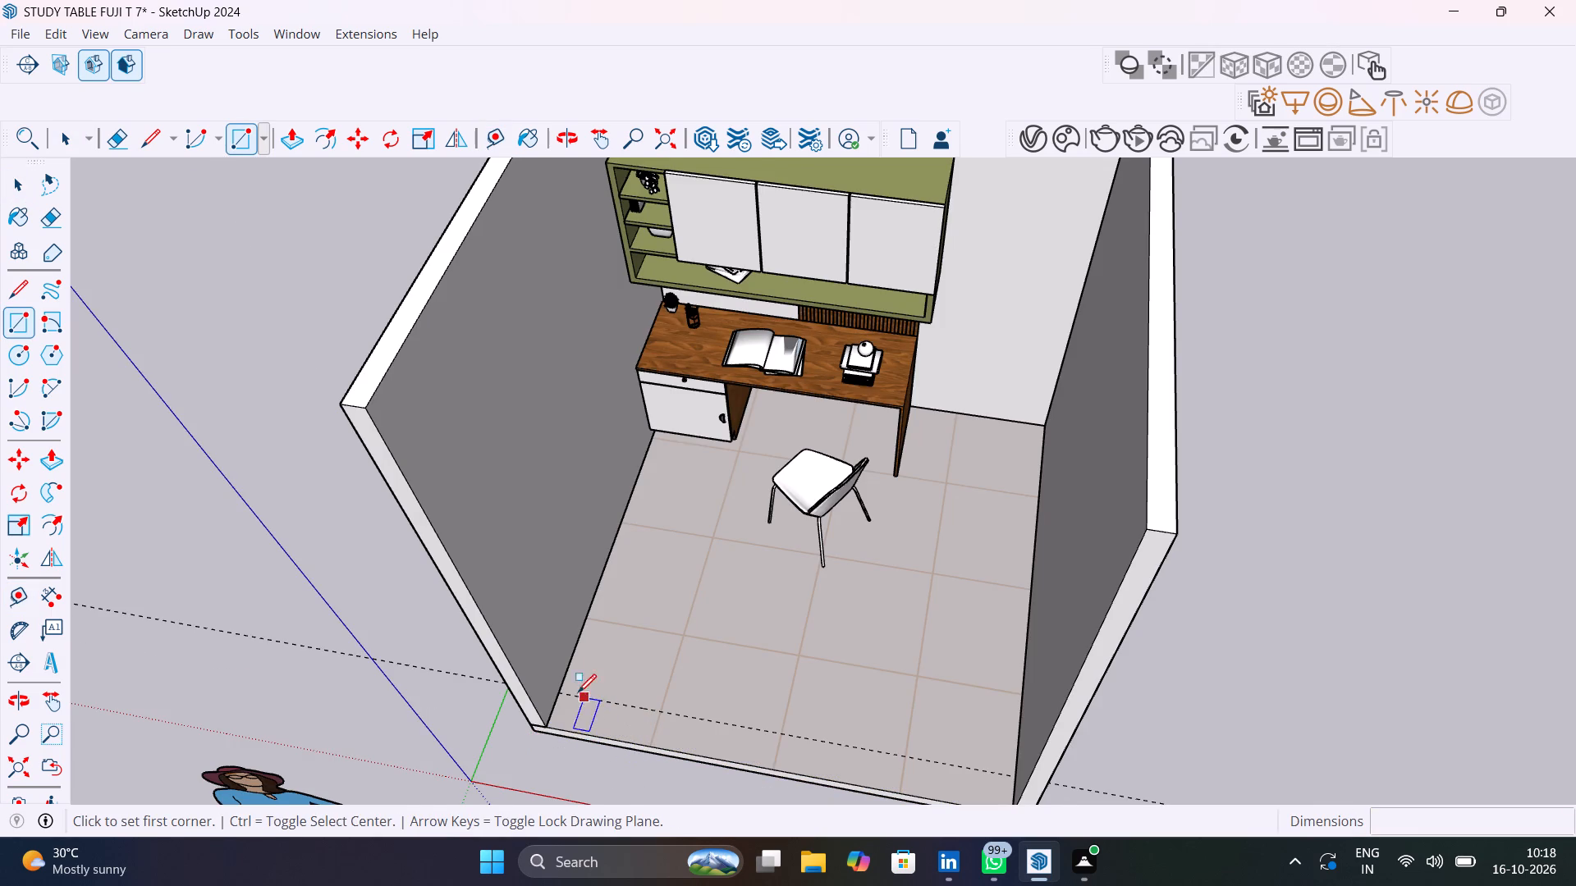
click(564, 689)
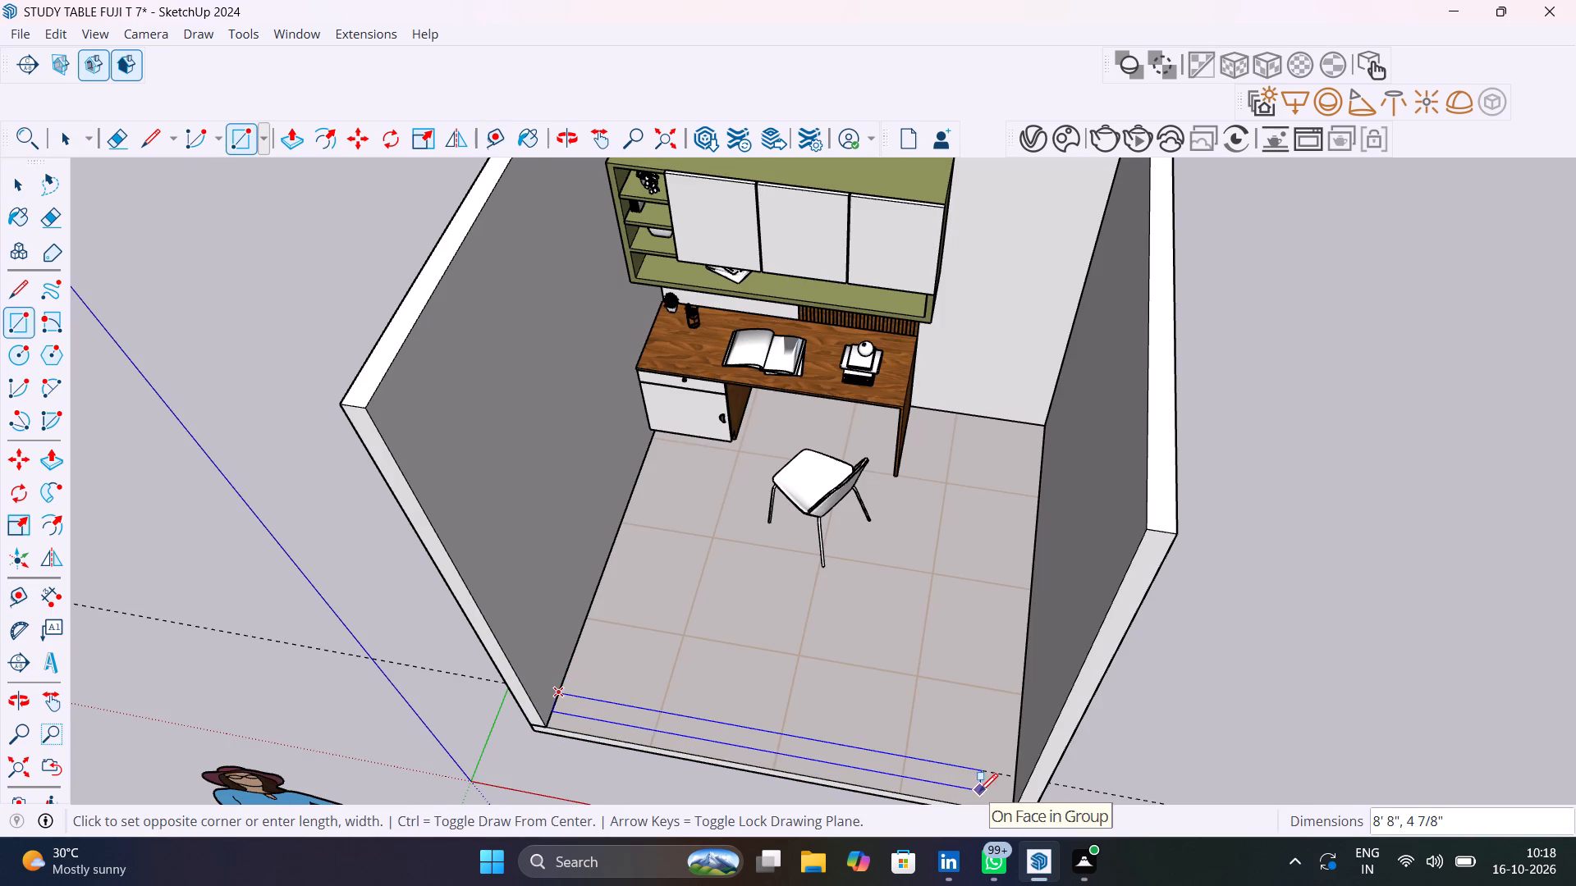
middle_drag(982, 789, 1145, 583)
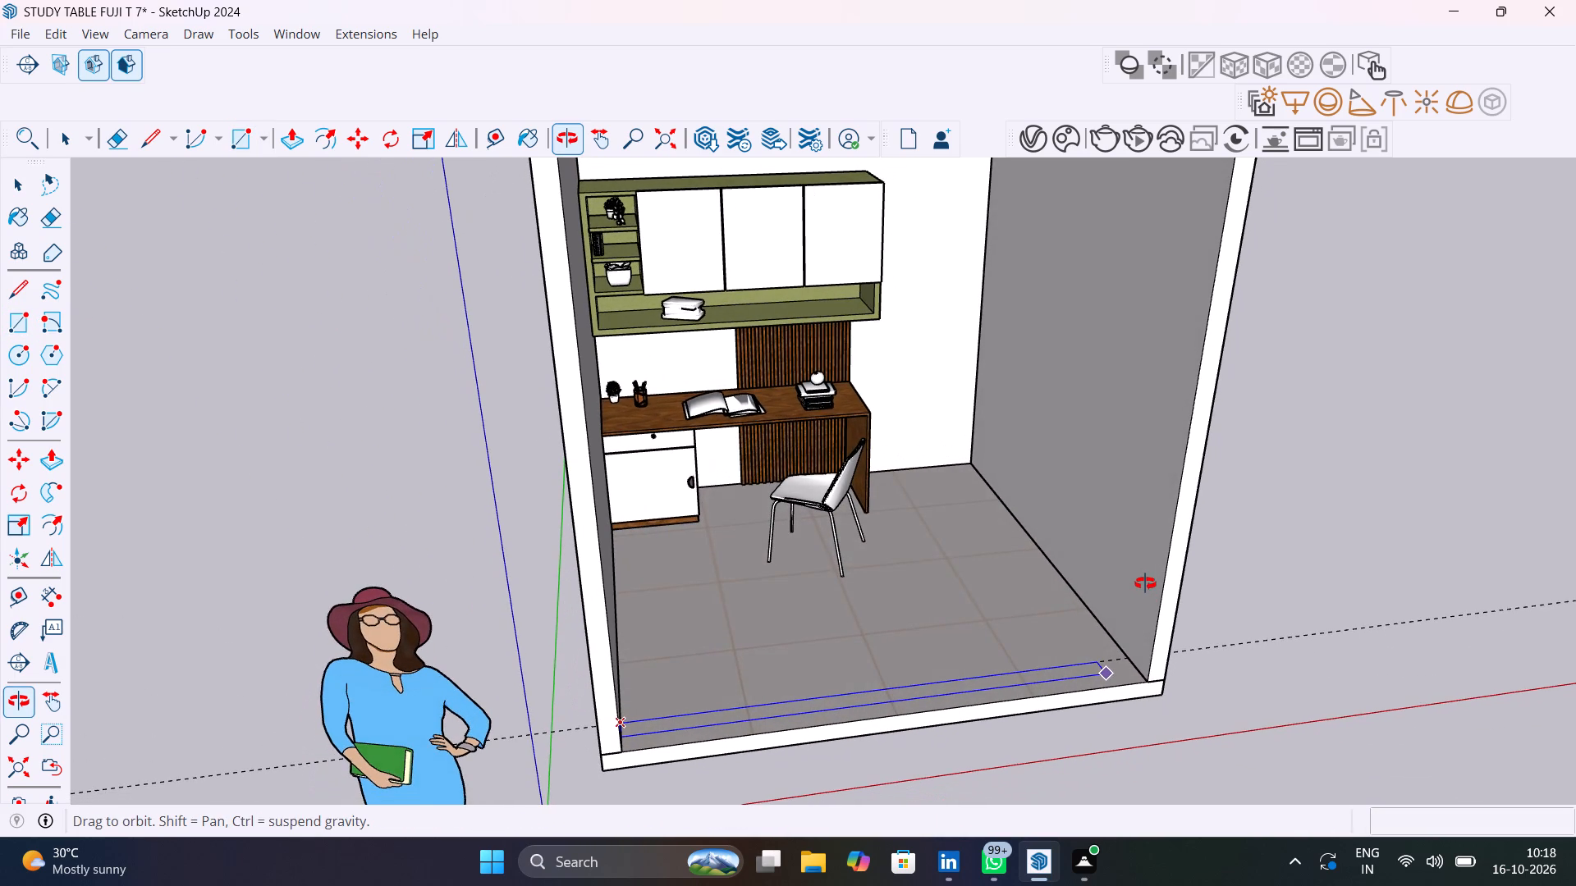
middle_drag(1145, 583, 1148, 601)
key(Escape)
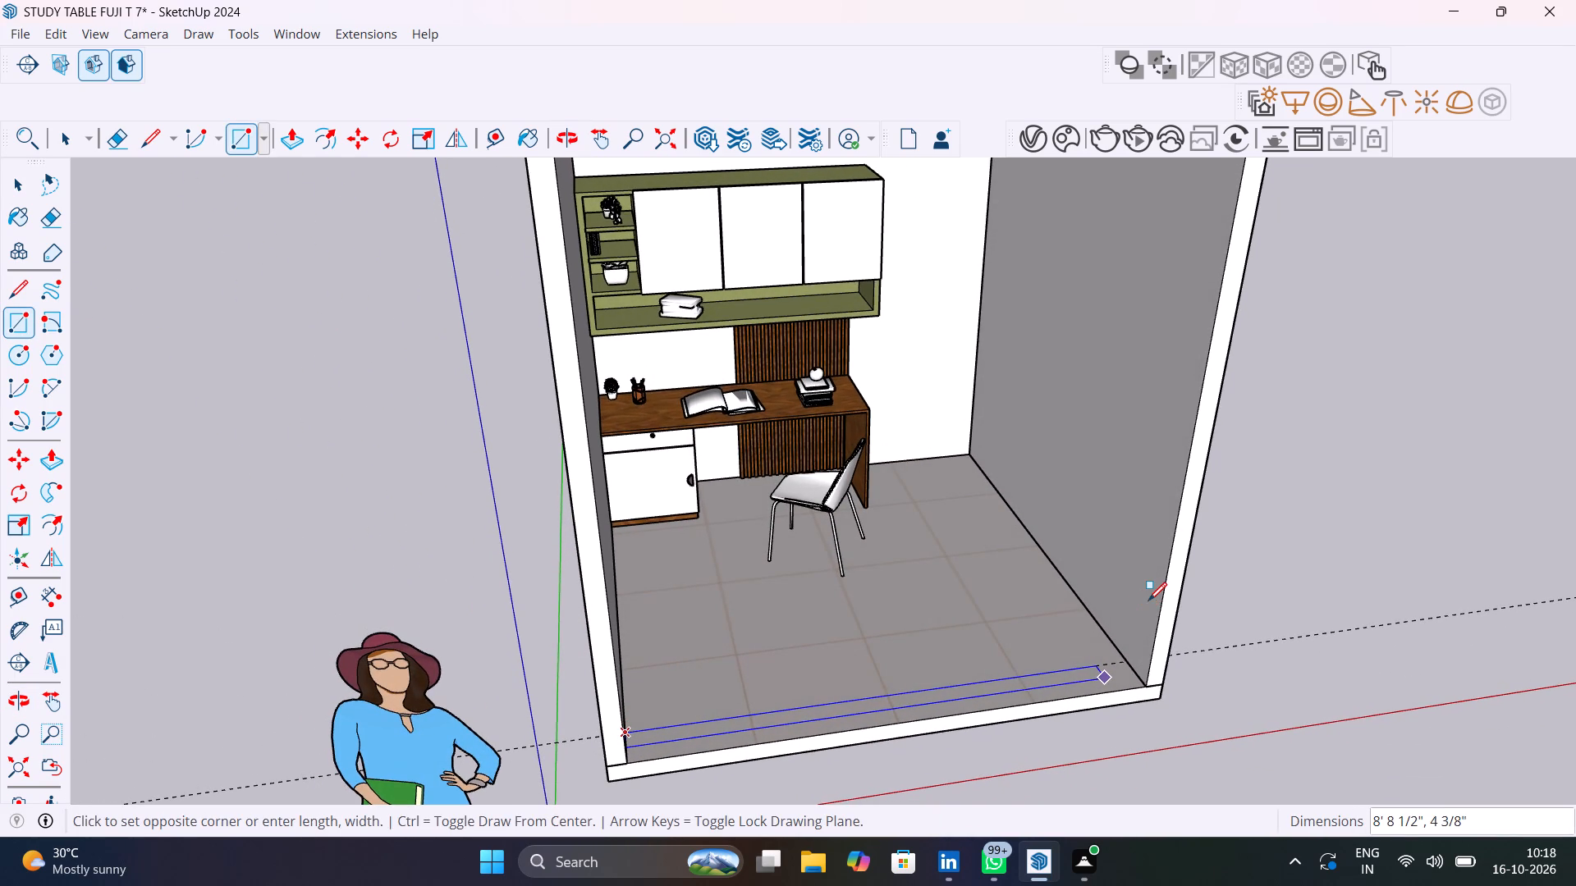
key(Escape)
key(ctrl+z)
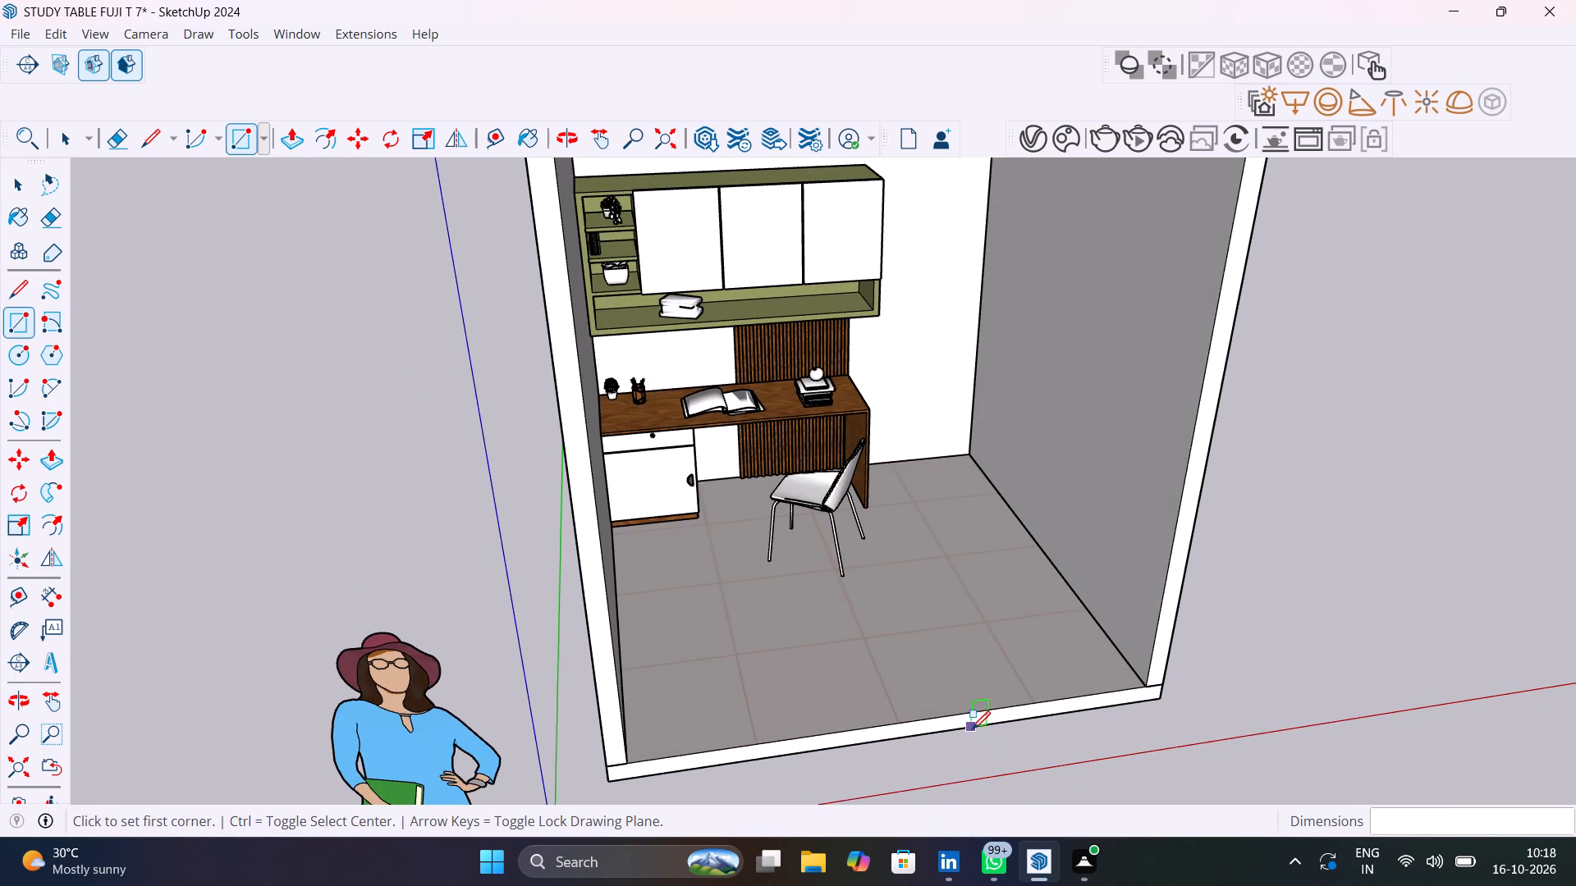
Place a guide on the floor parallel to the open front edge, 4.5" inside it.
key(t)
click(912, 714)
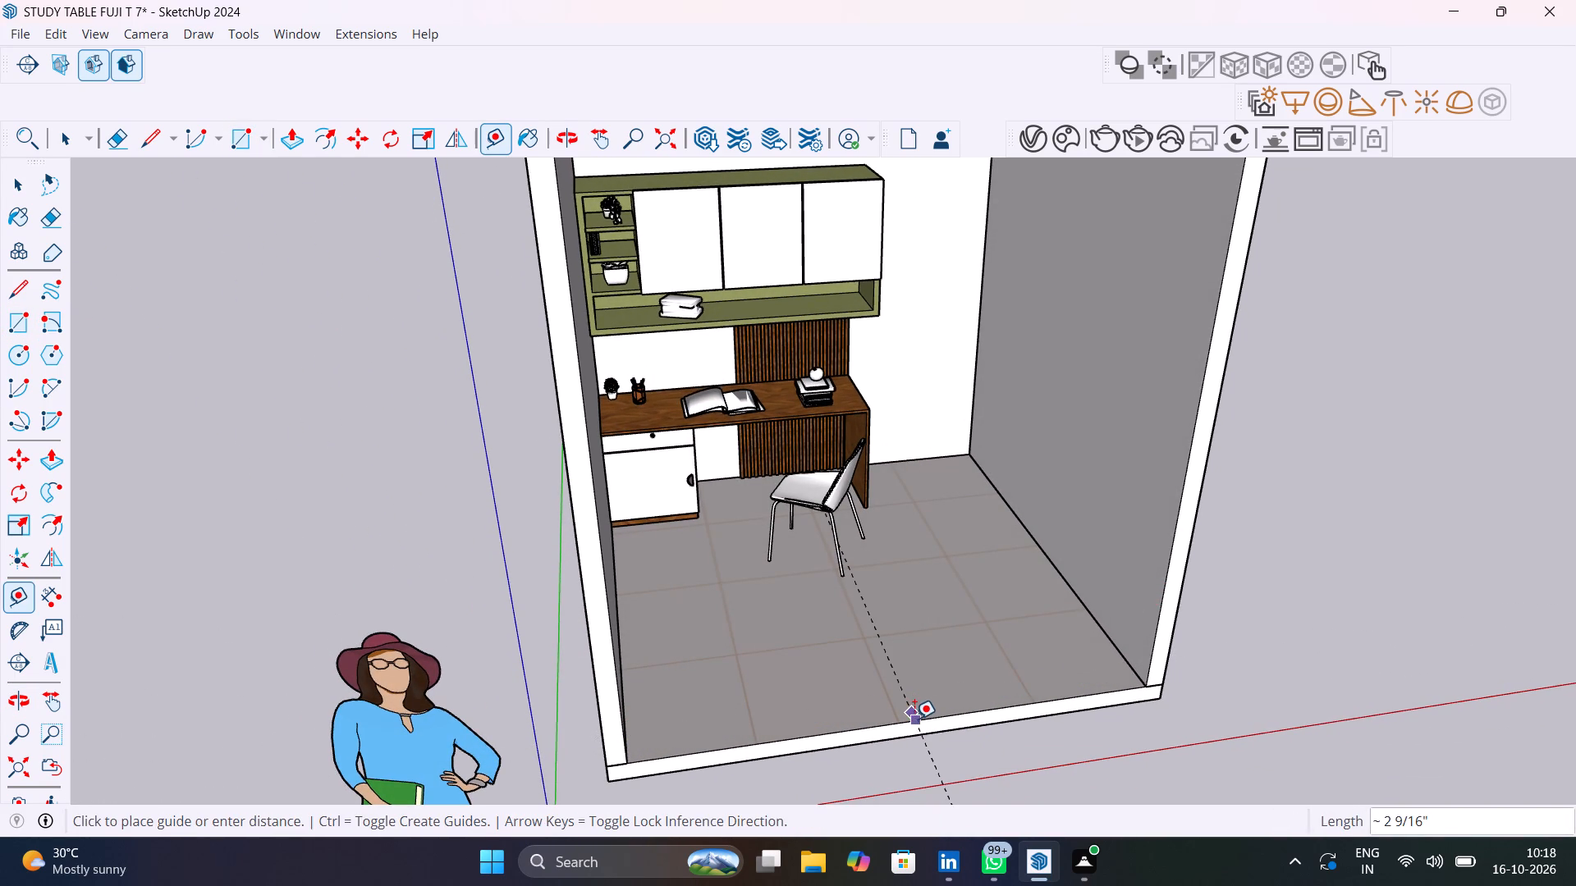
key(Escape)
click(898, 721)
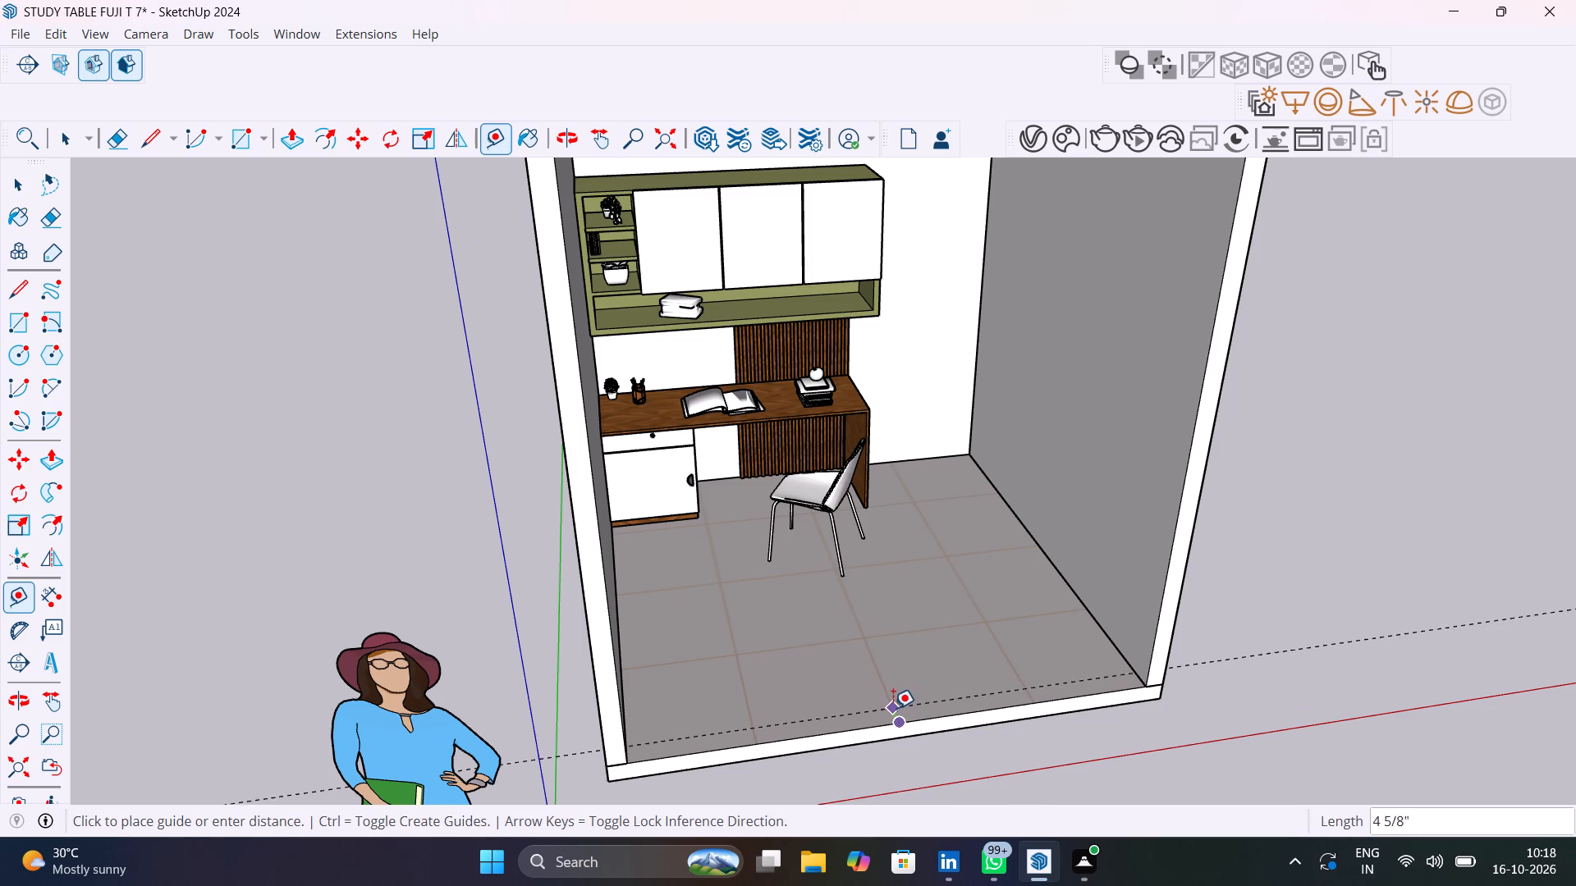
text(4.5")
key(Return)
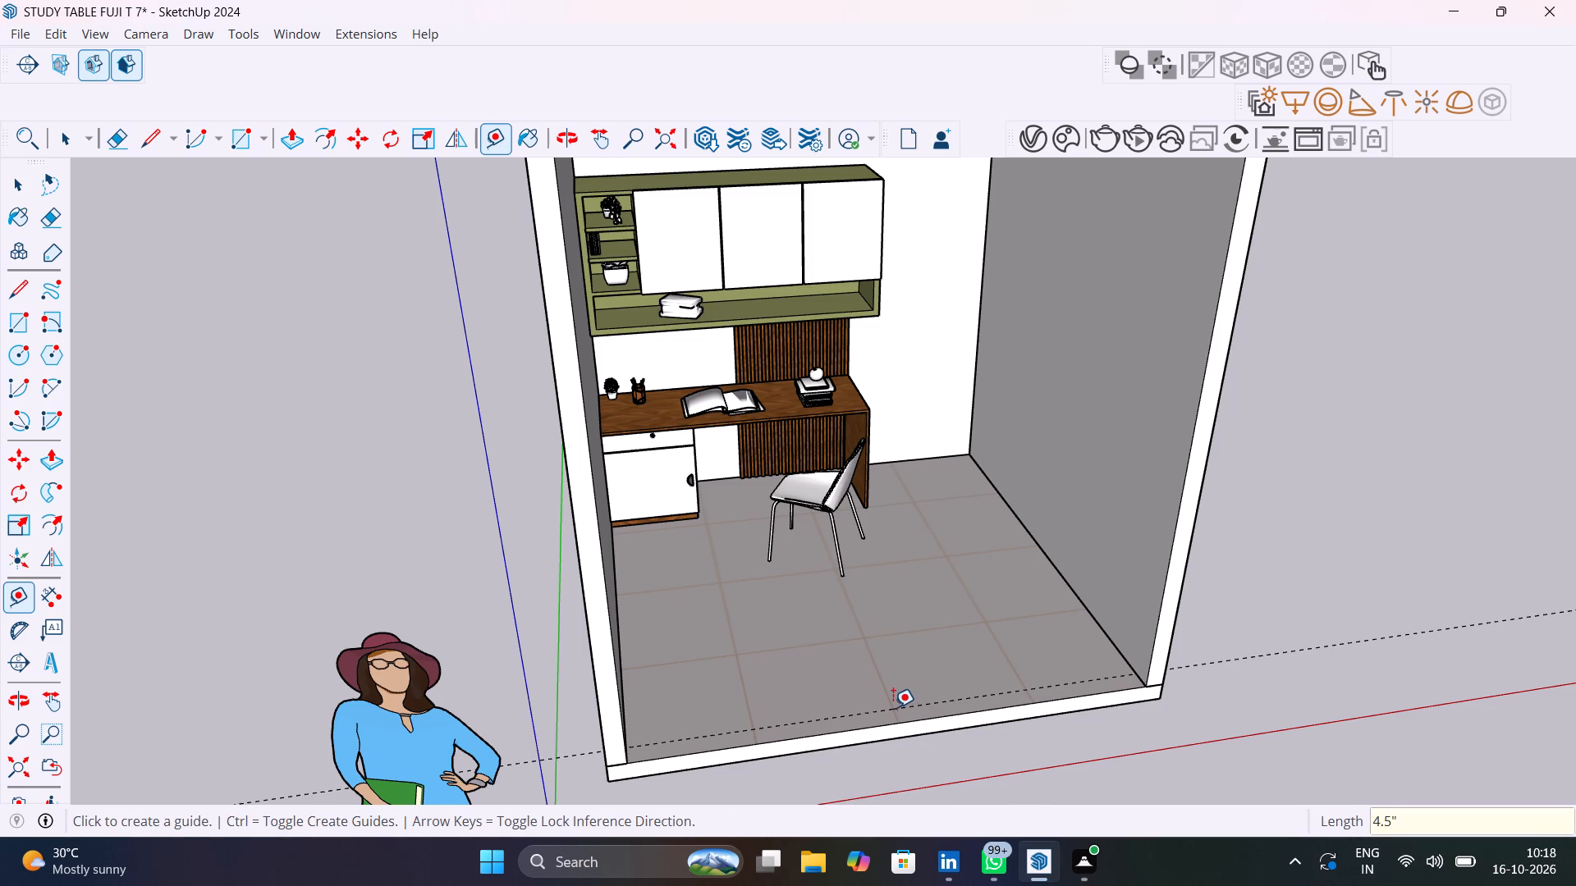
key(space)
Draw a 4 1/2" deep rectangle on the floor from the guide to the front edge, spanning between both side walls.
scroll(895, 777, up, 5)
middle_drag(900, 747, 804, 874)
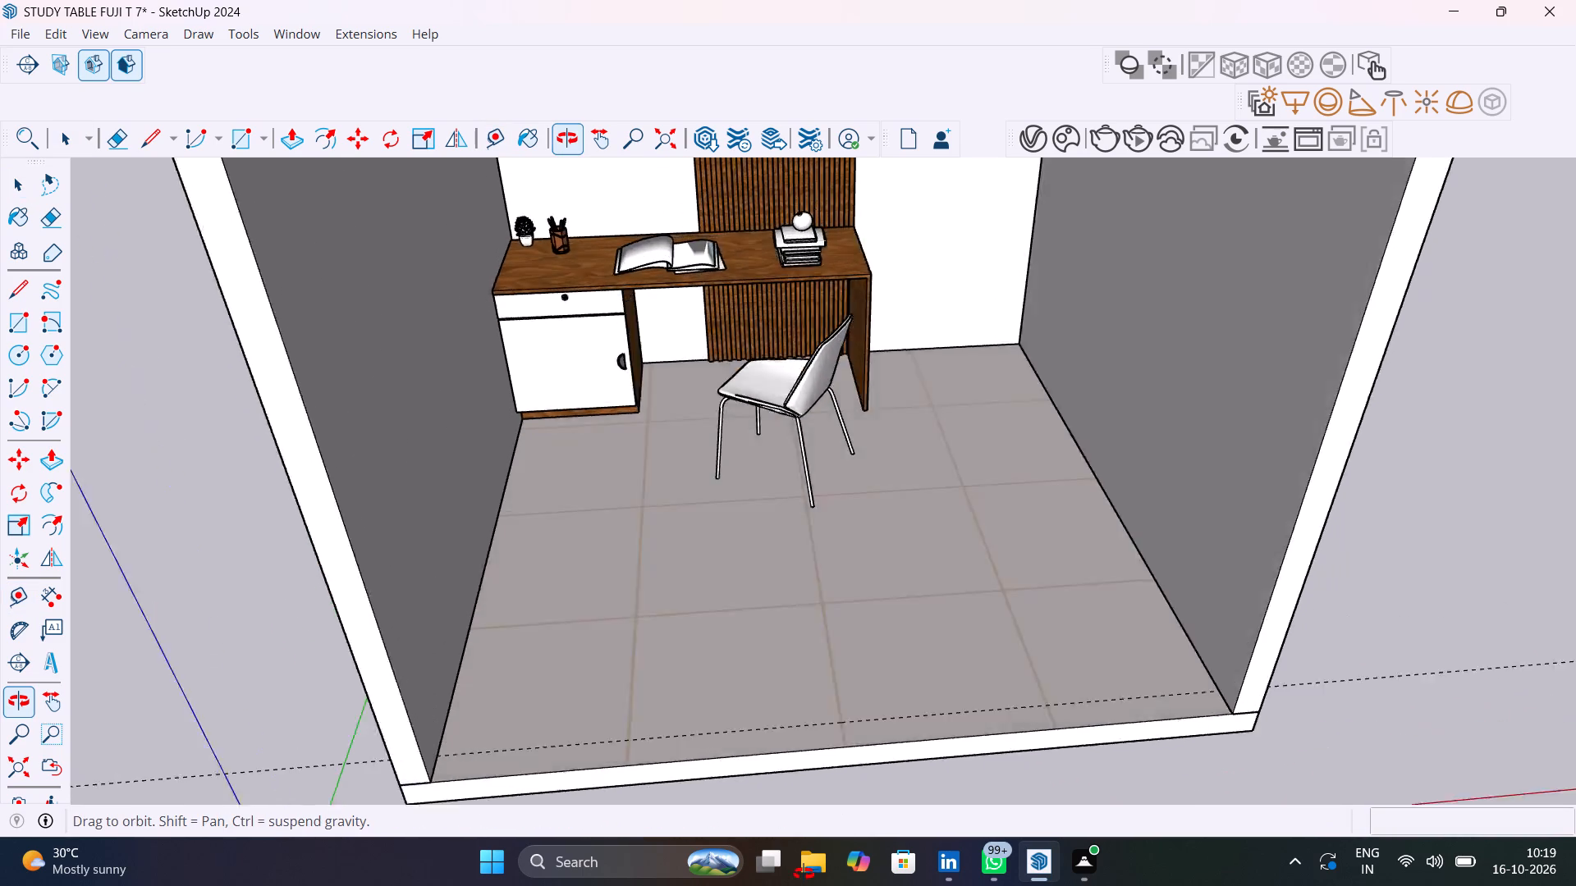
middle_drag(804, 874, 864, 806)
key(r)
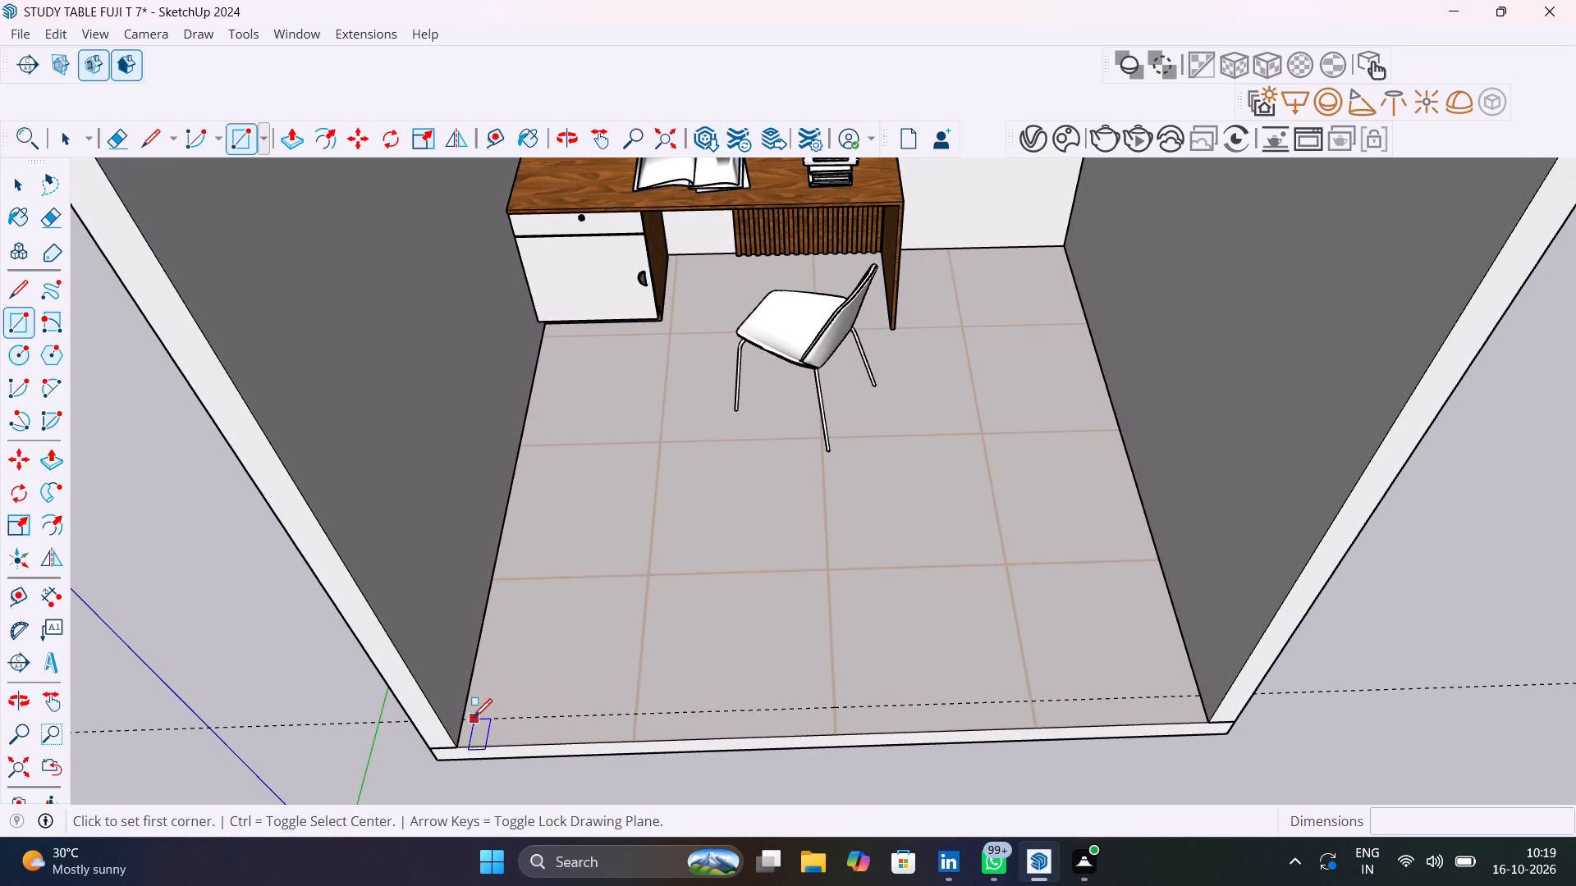
click(466, 715)
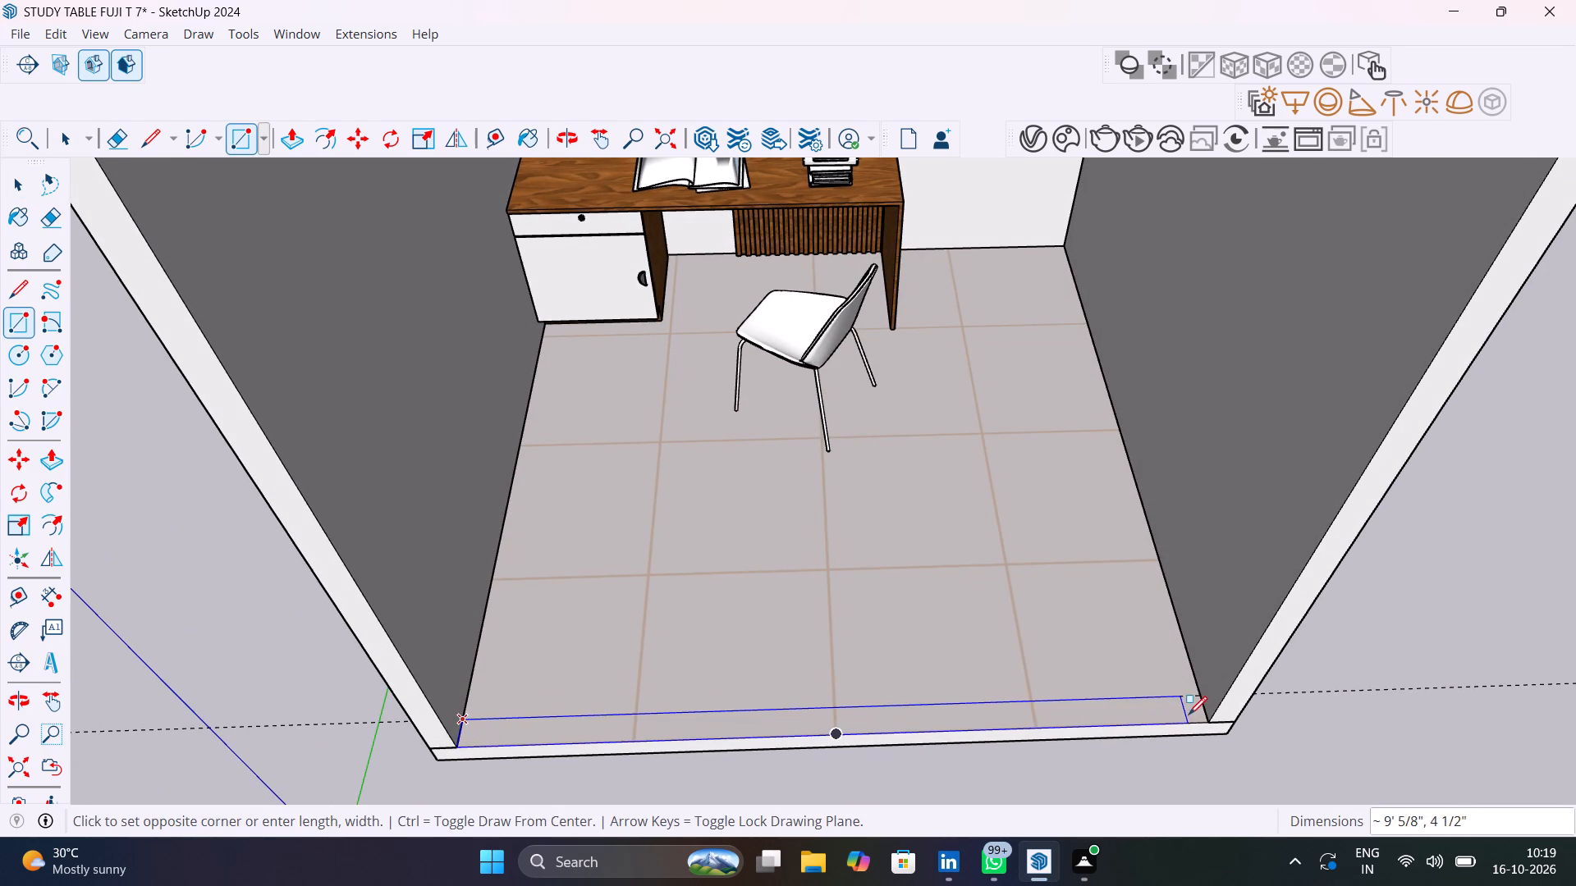
click(1204, 713)
key(space)
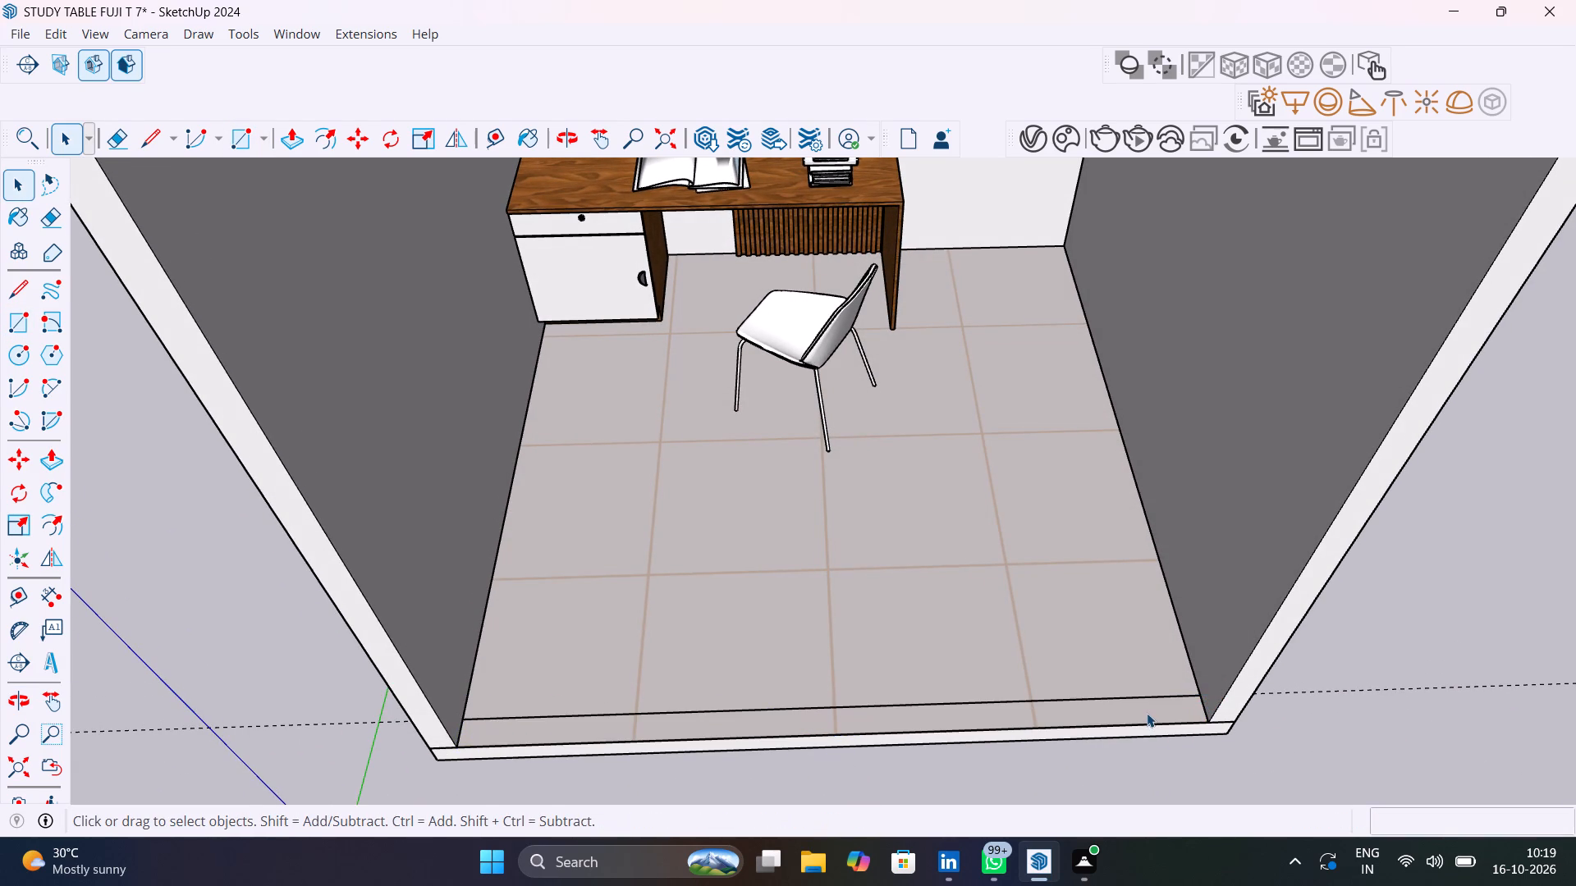
Make the front floor strip's face and edges into a group.
triple_click(1147, 713)
right_click(1147, 711)
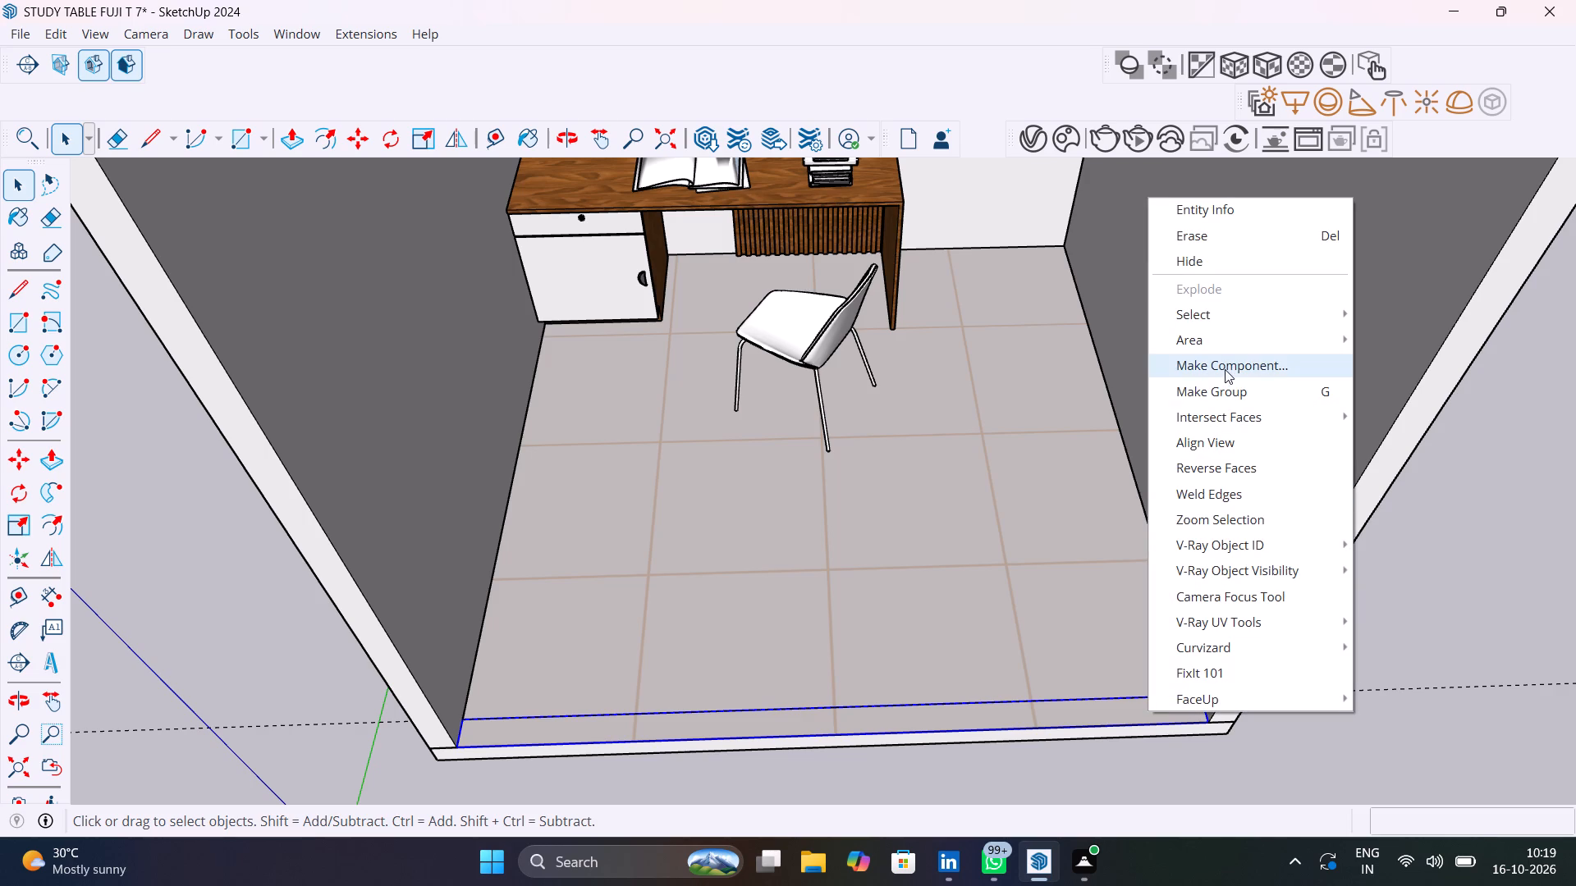
click(1234, 387)
Push/Pull the grouped floor strip up 10' to the top of the side walls, forming the front wall.
double_click(1147, 711)
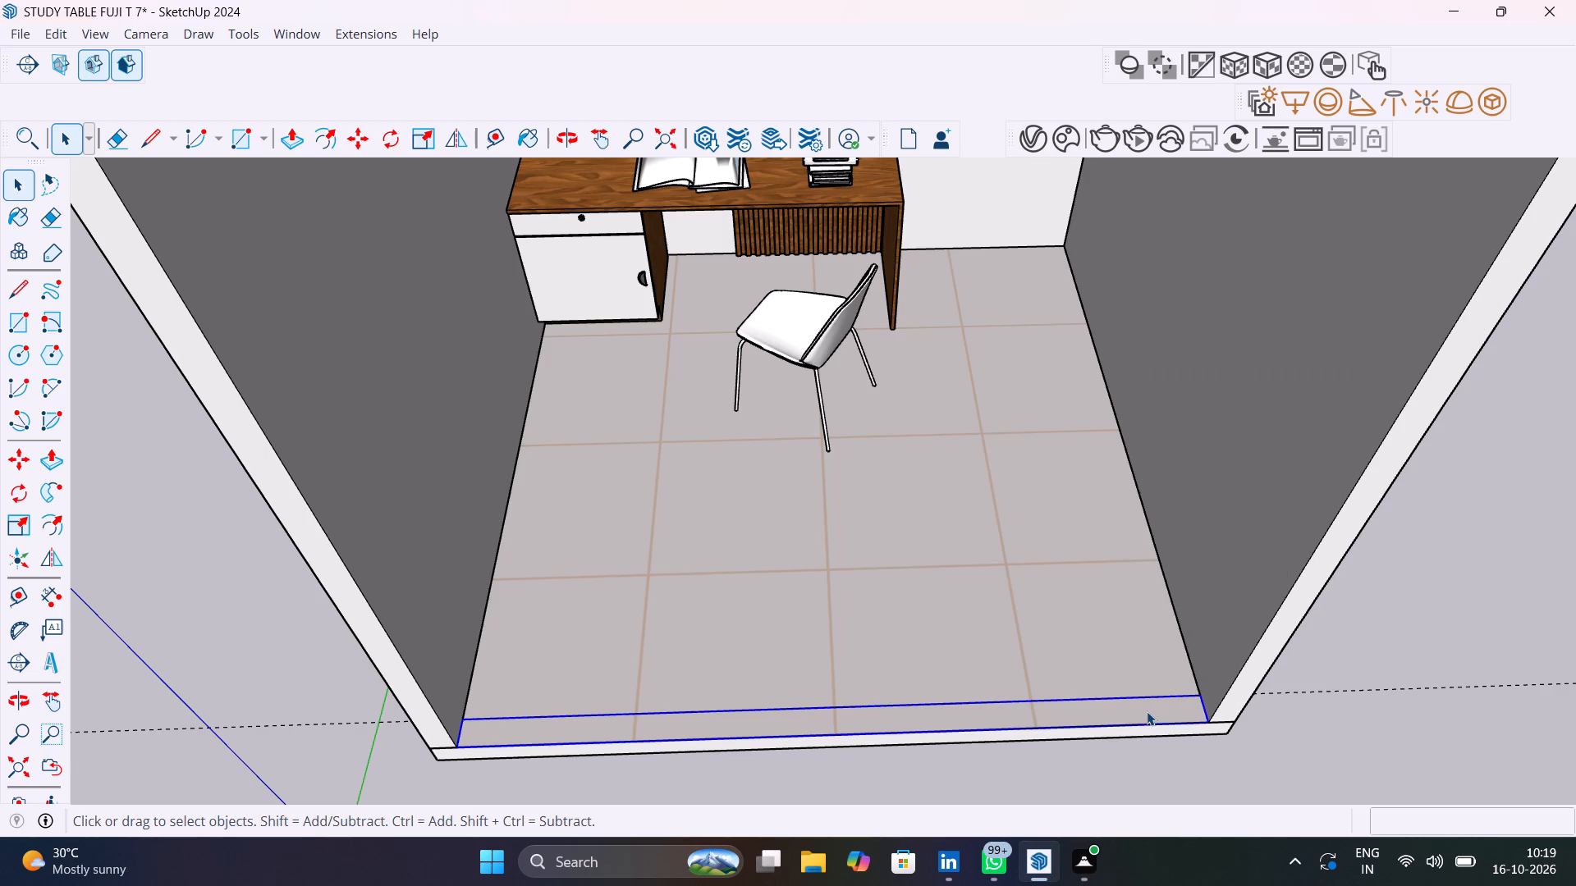
key(p)
click(1147, 710)
scroll(1227, 610, down, 5)
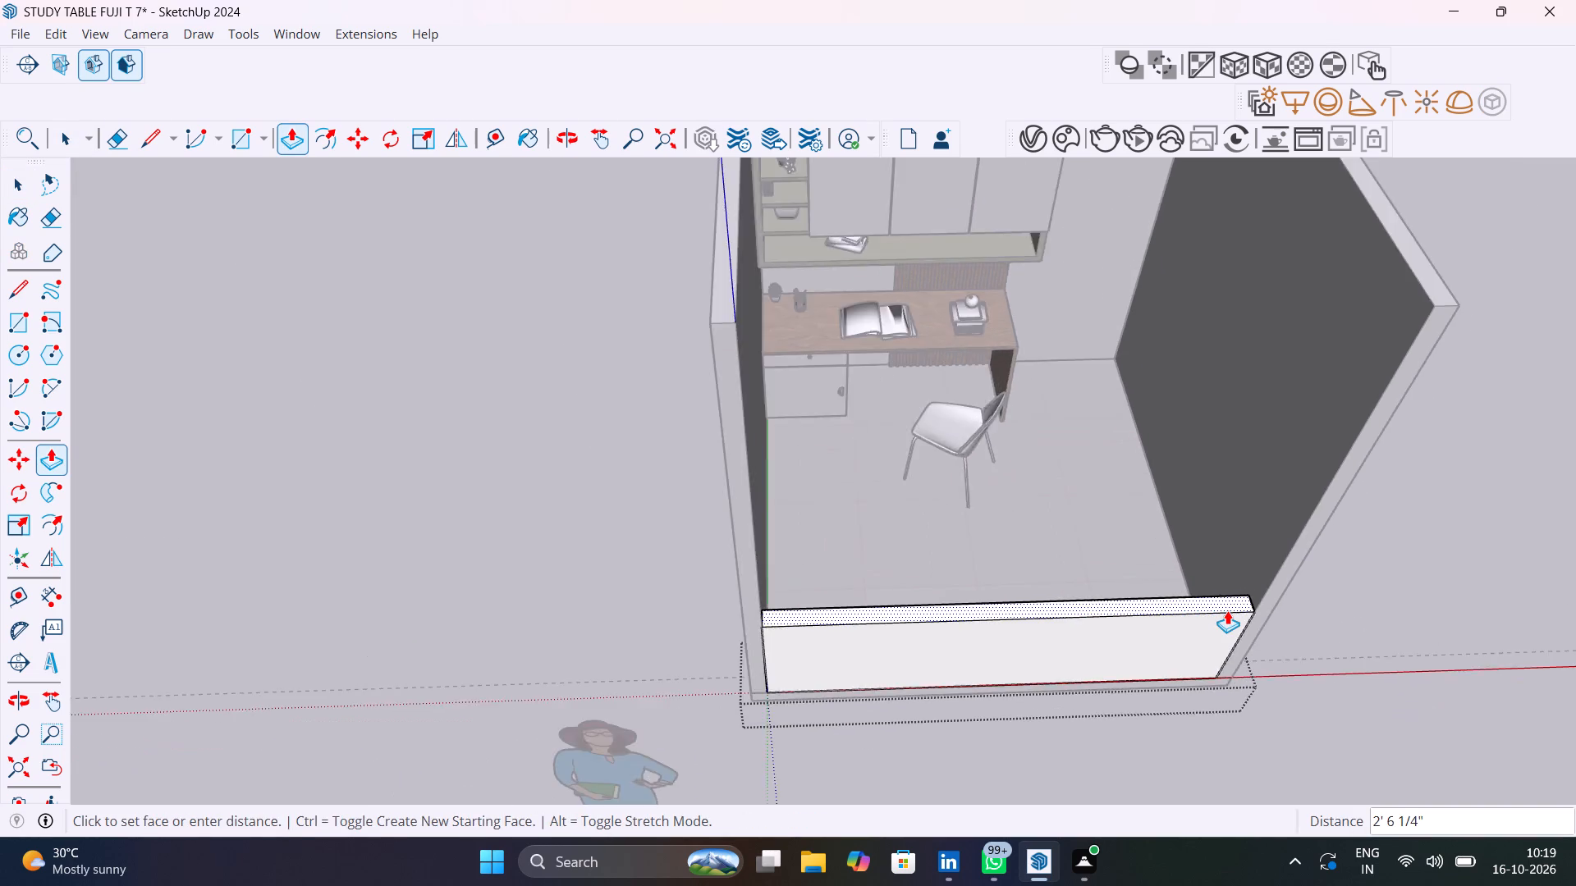
scroll(1227, 610, down, 7)
click(1333, 460)
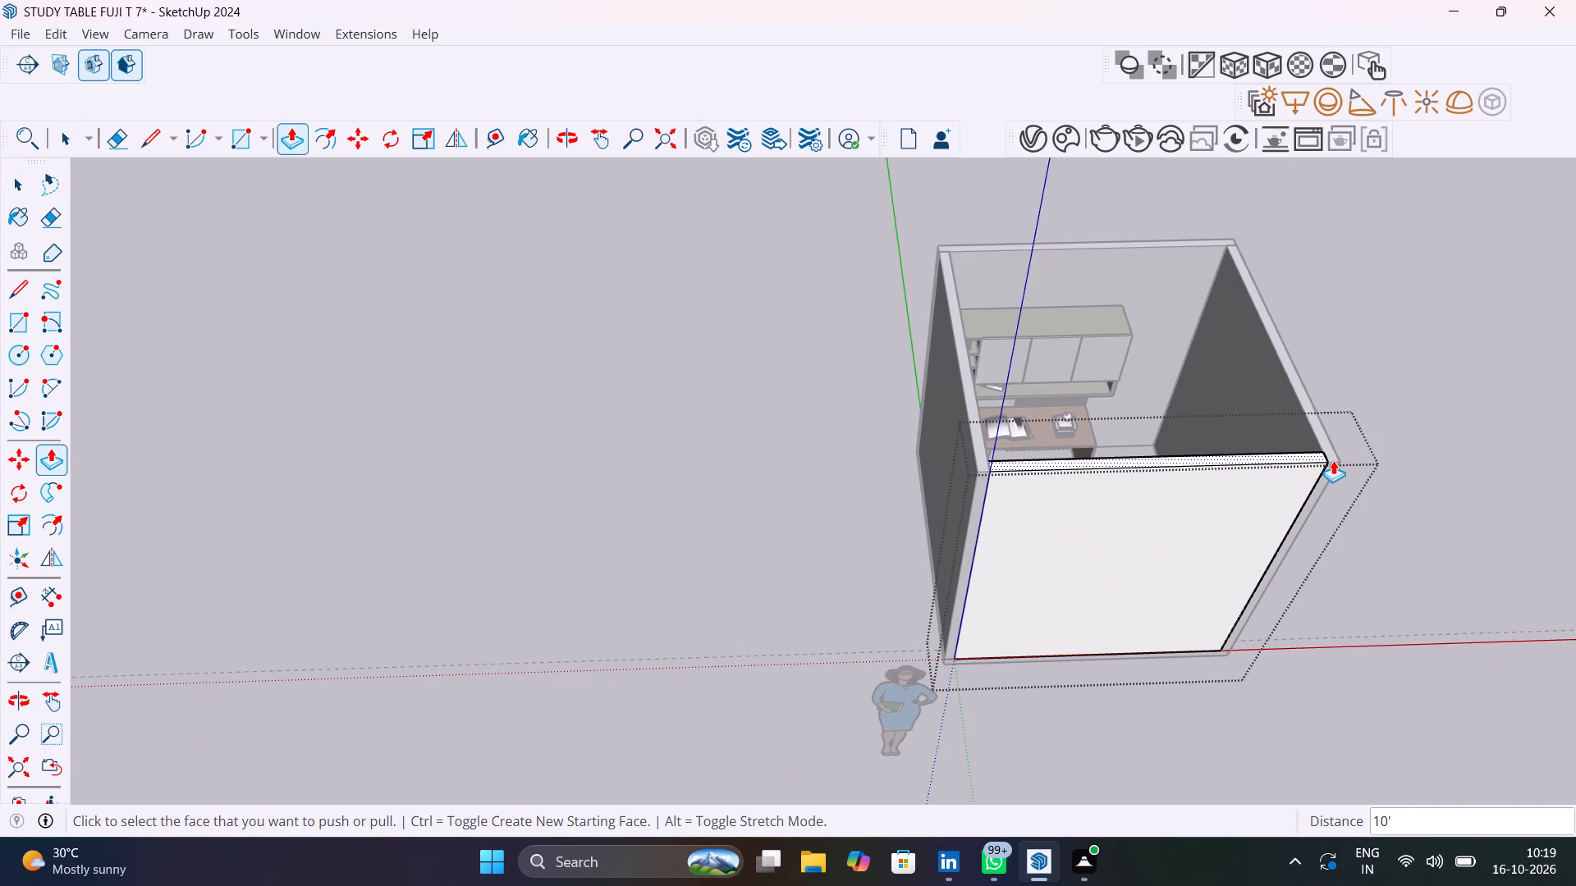
key(space)
click(767, 488)
Copy the tiled floor slab up onto the top of the walls as a ceiling, aligned with their outer front corner.
scroll(1116, 559, up, 4)
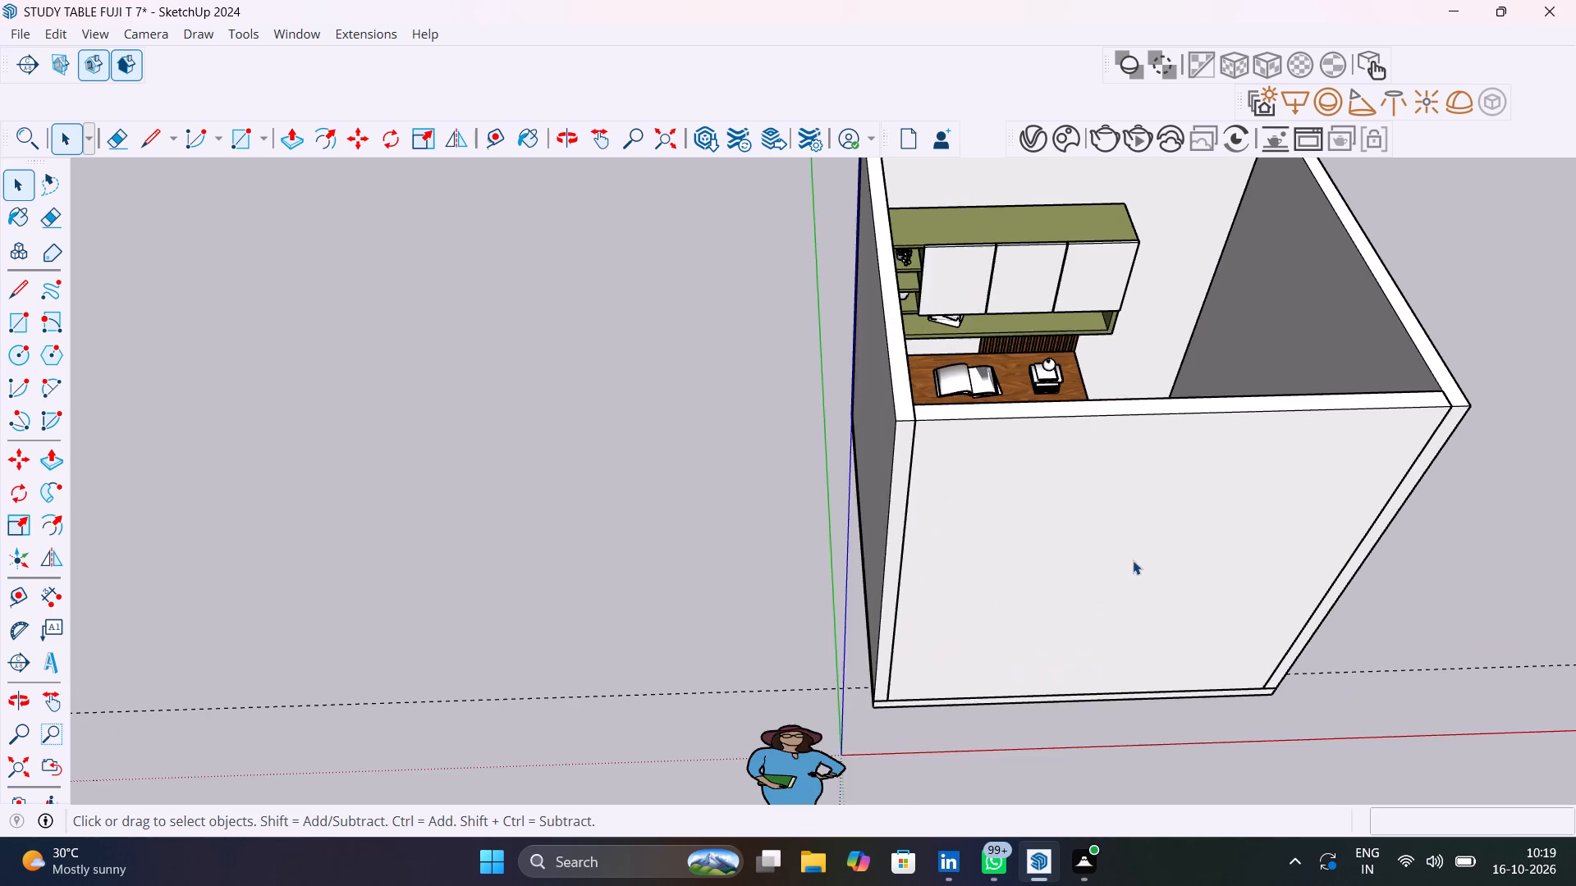
middle_drag(1133, 559, 822, 488)
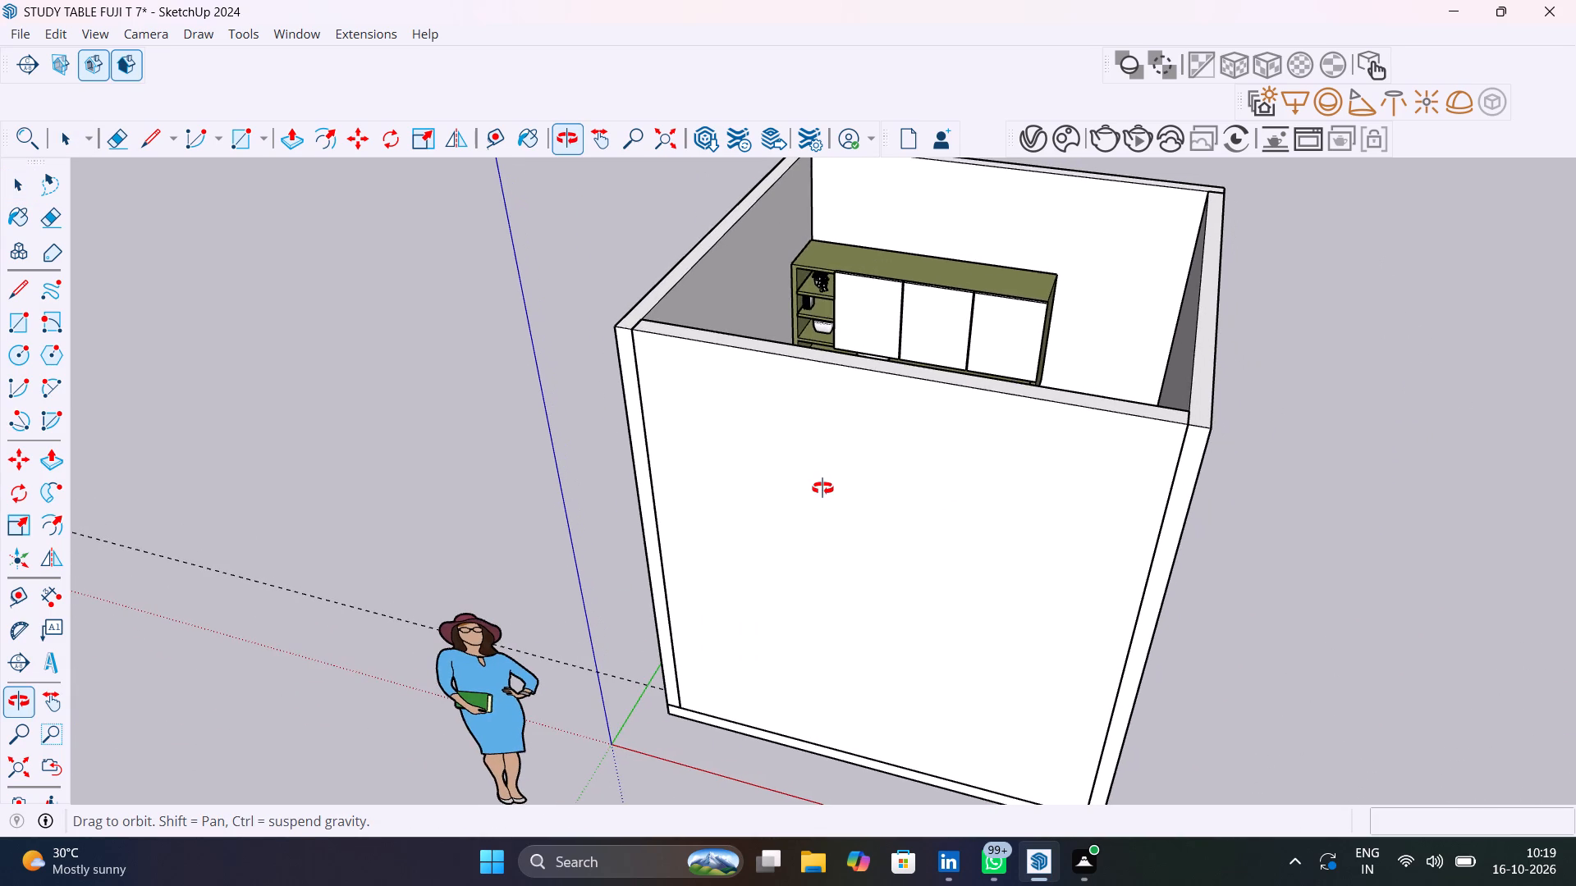
middle_drag(822, 488, 858, 409)
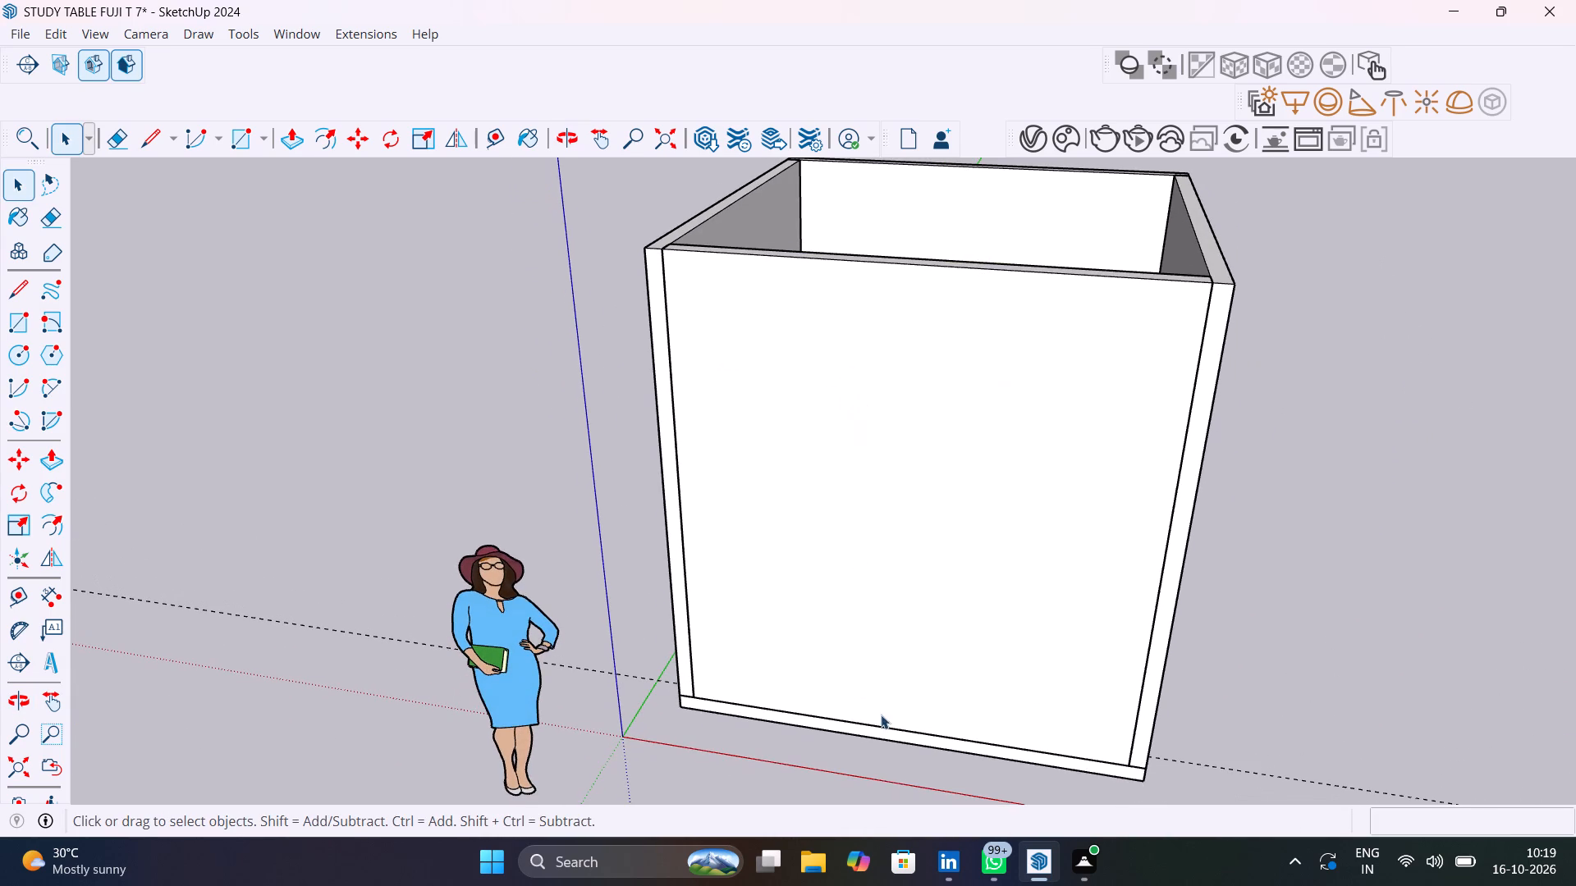
click(883, 735)
key(m)
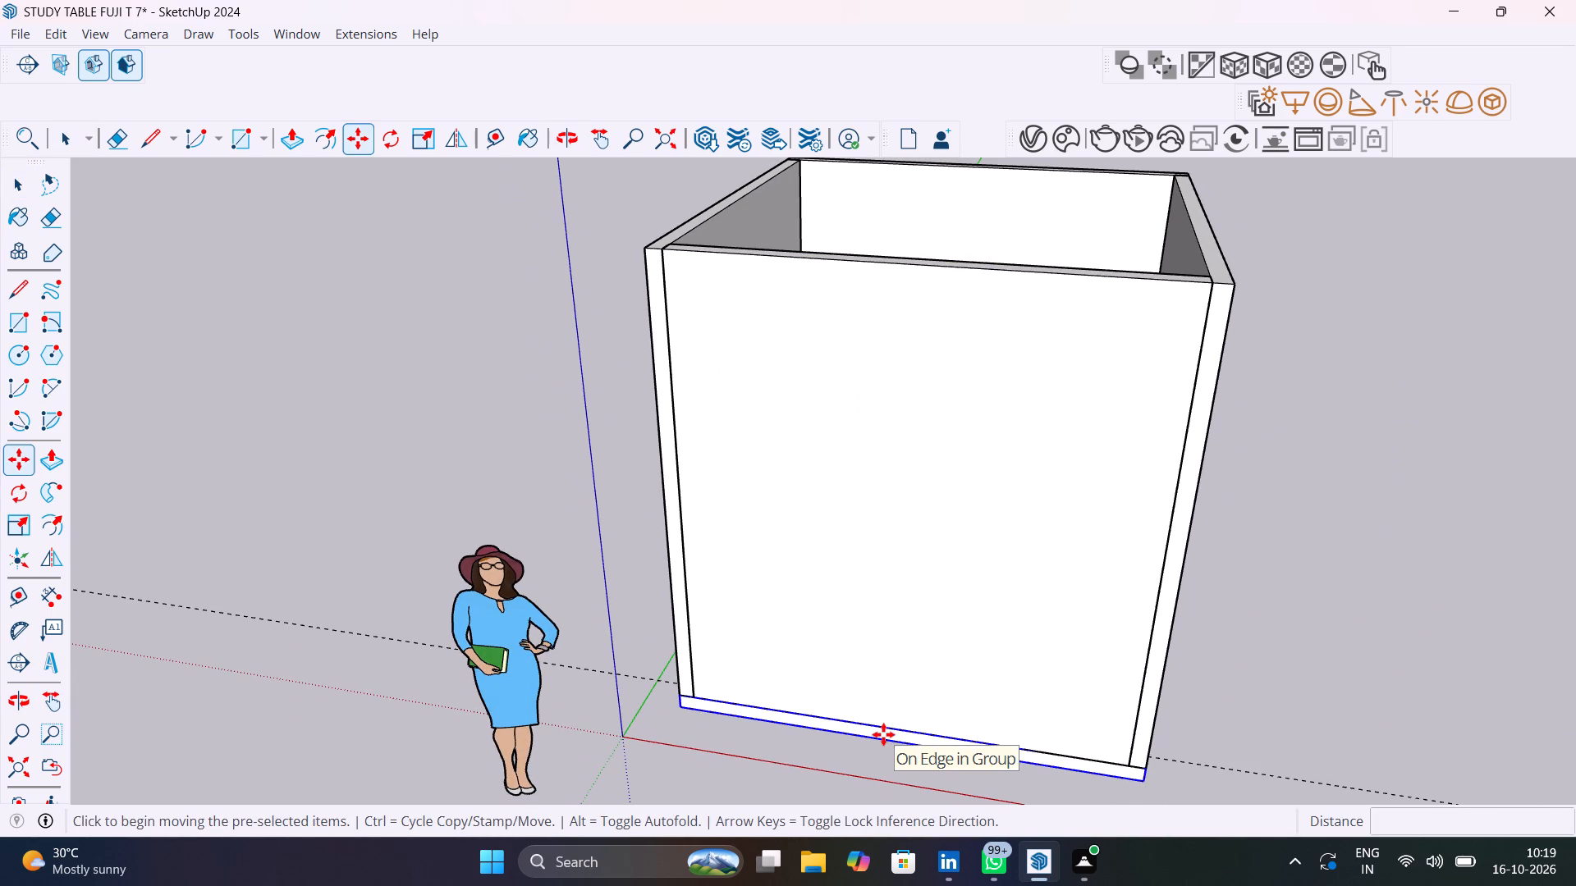
click(1146, 783)
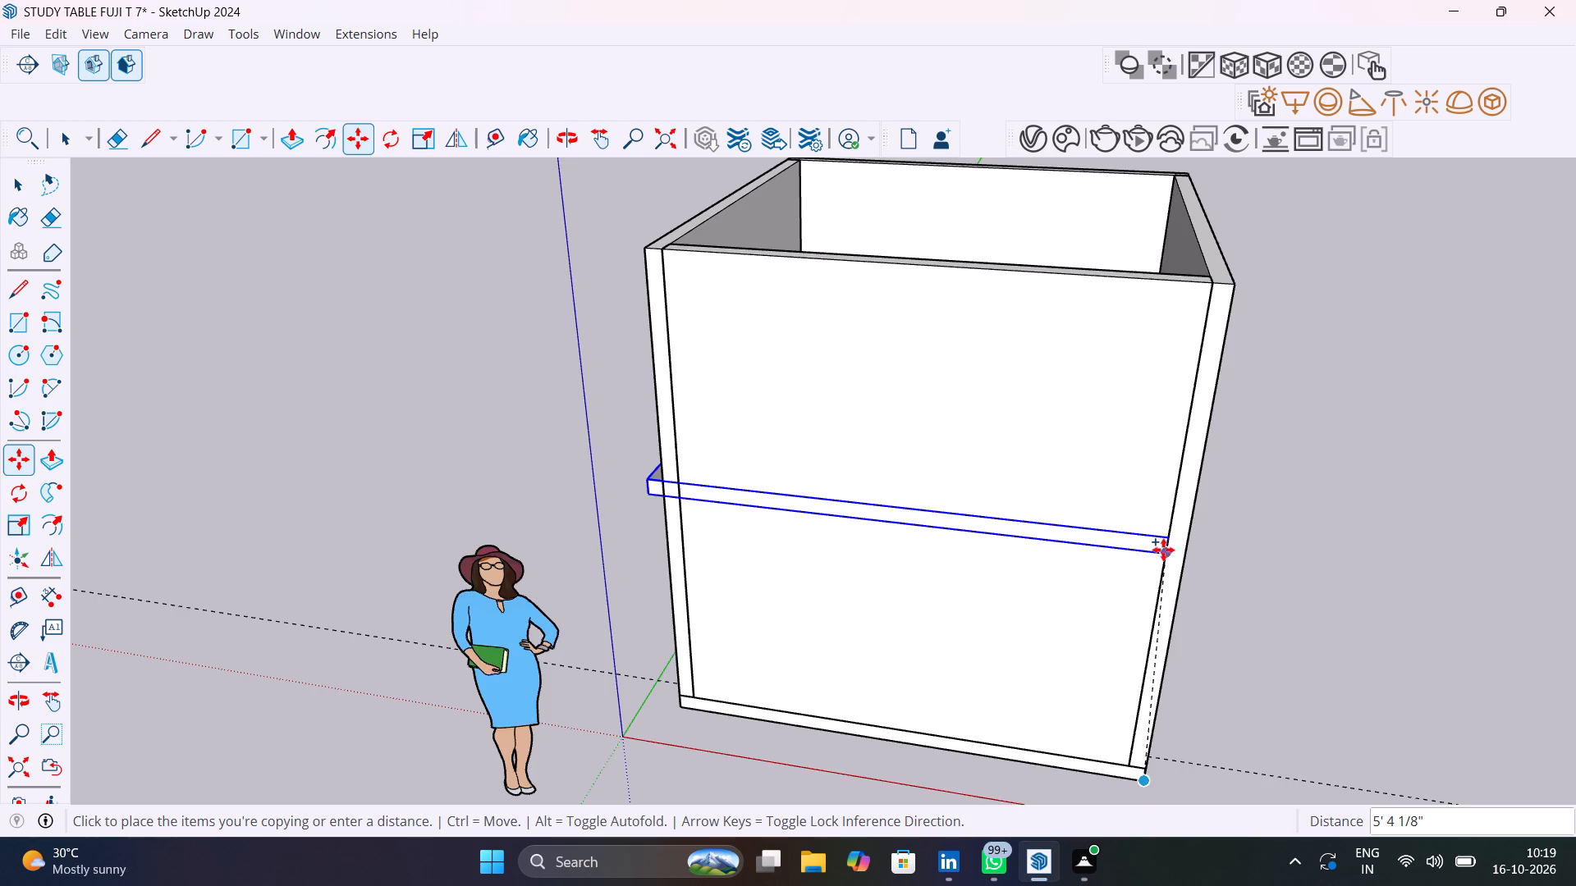
scroll(1163, 550, down, 6)
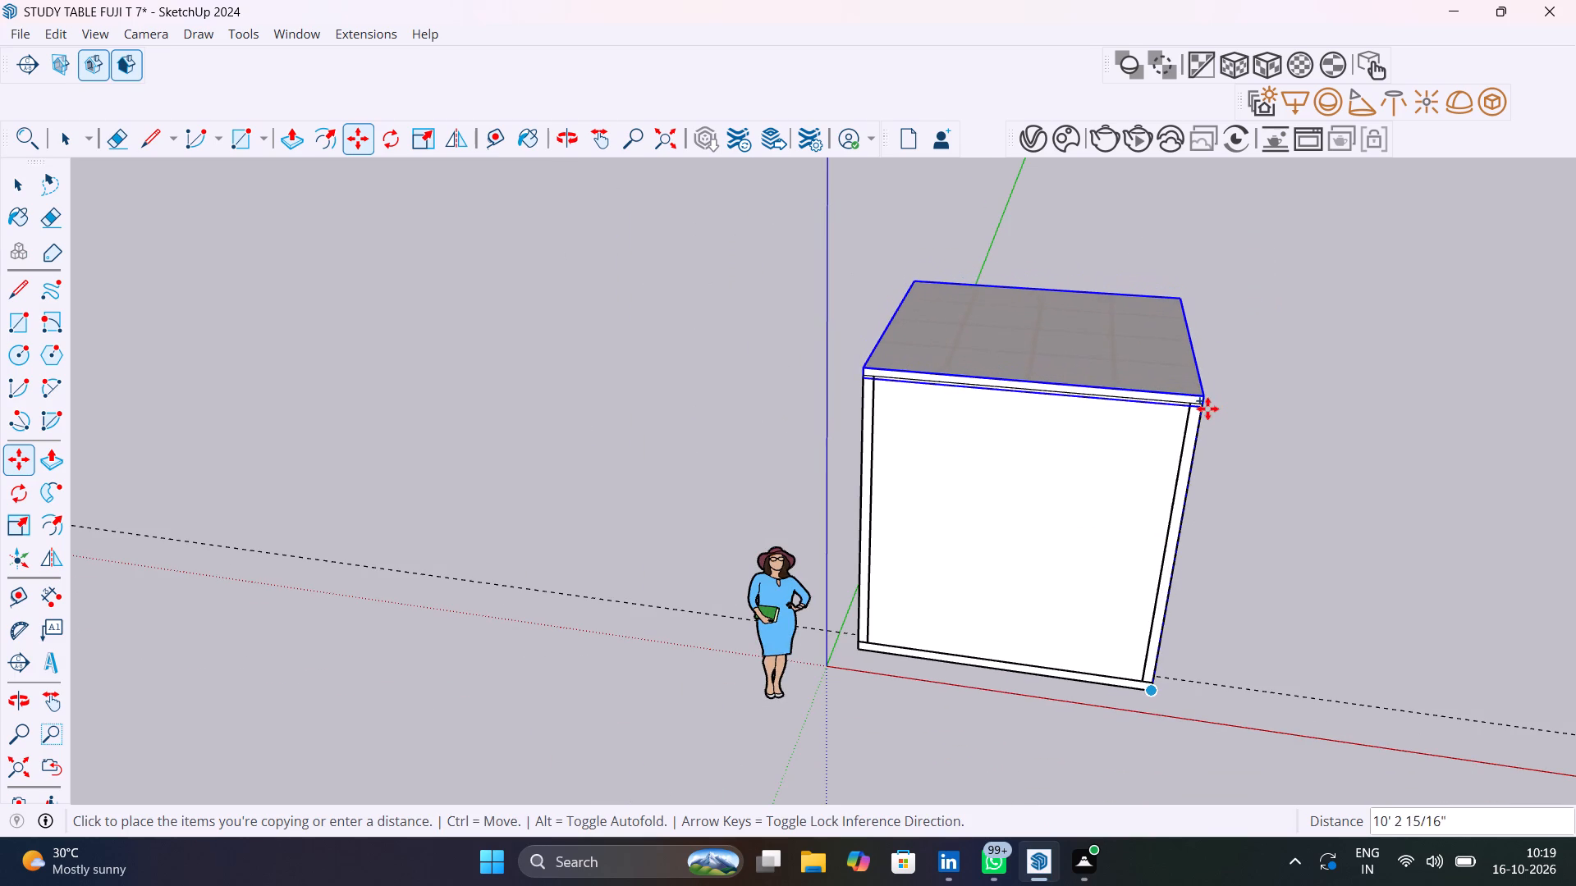
scroll(1204, 409, up, 5)
middle_drag(1203, 409, 1047, 339)
scroll(1043, 340, up, 1)
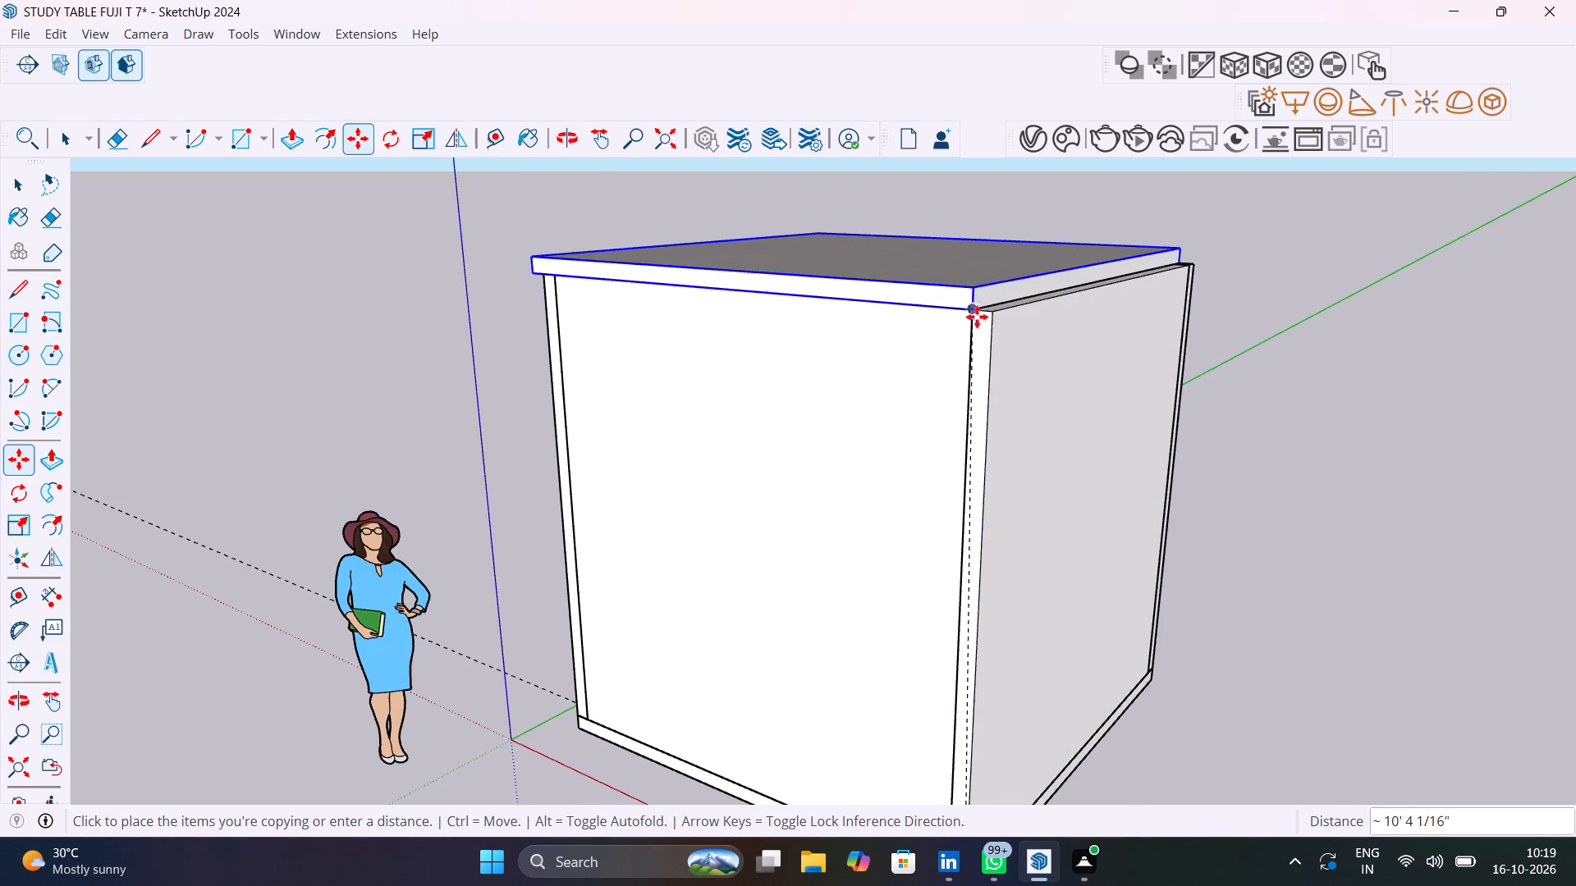
click(995, 313)
key(space)
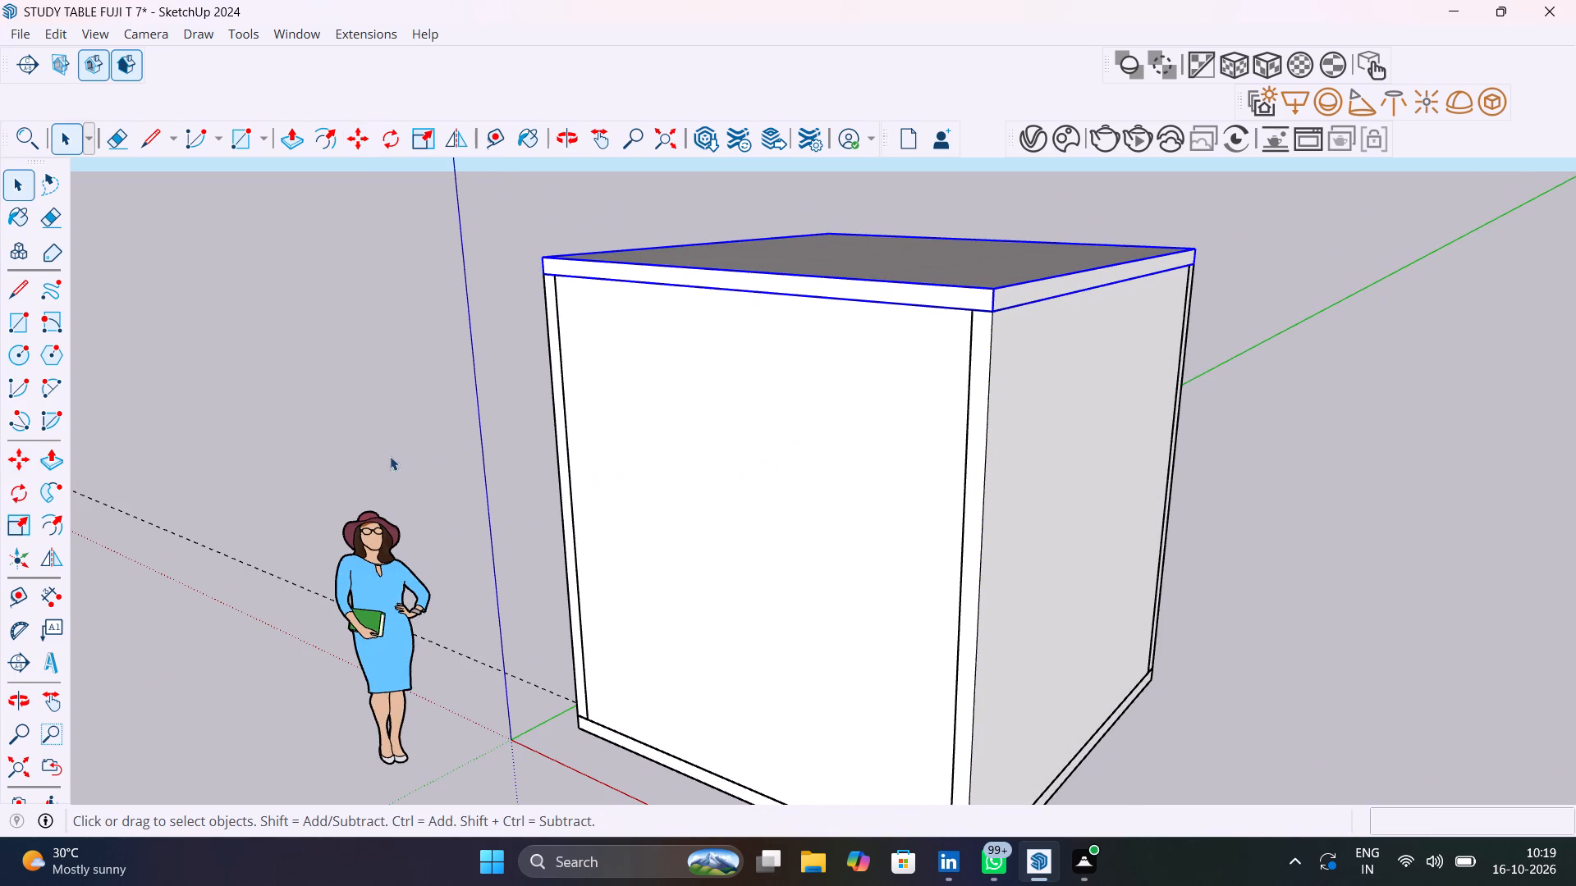
click(383, 452)
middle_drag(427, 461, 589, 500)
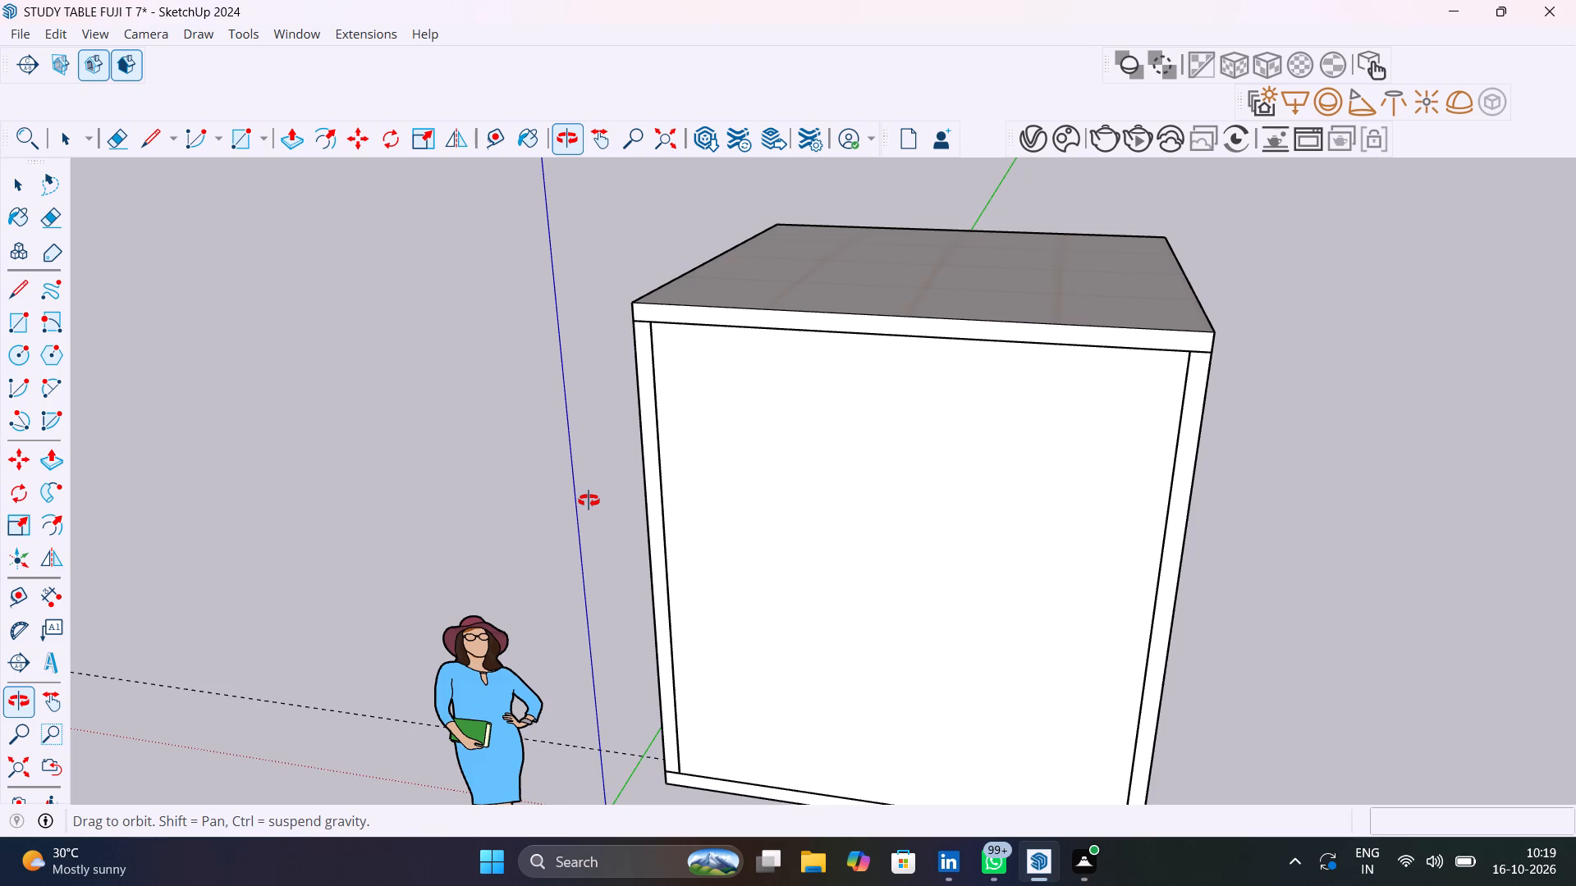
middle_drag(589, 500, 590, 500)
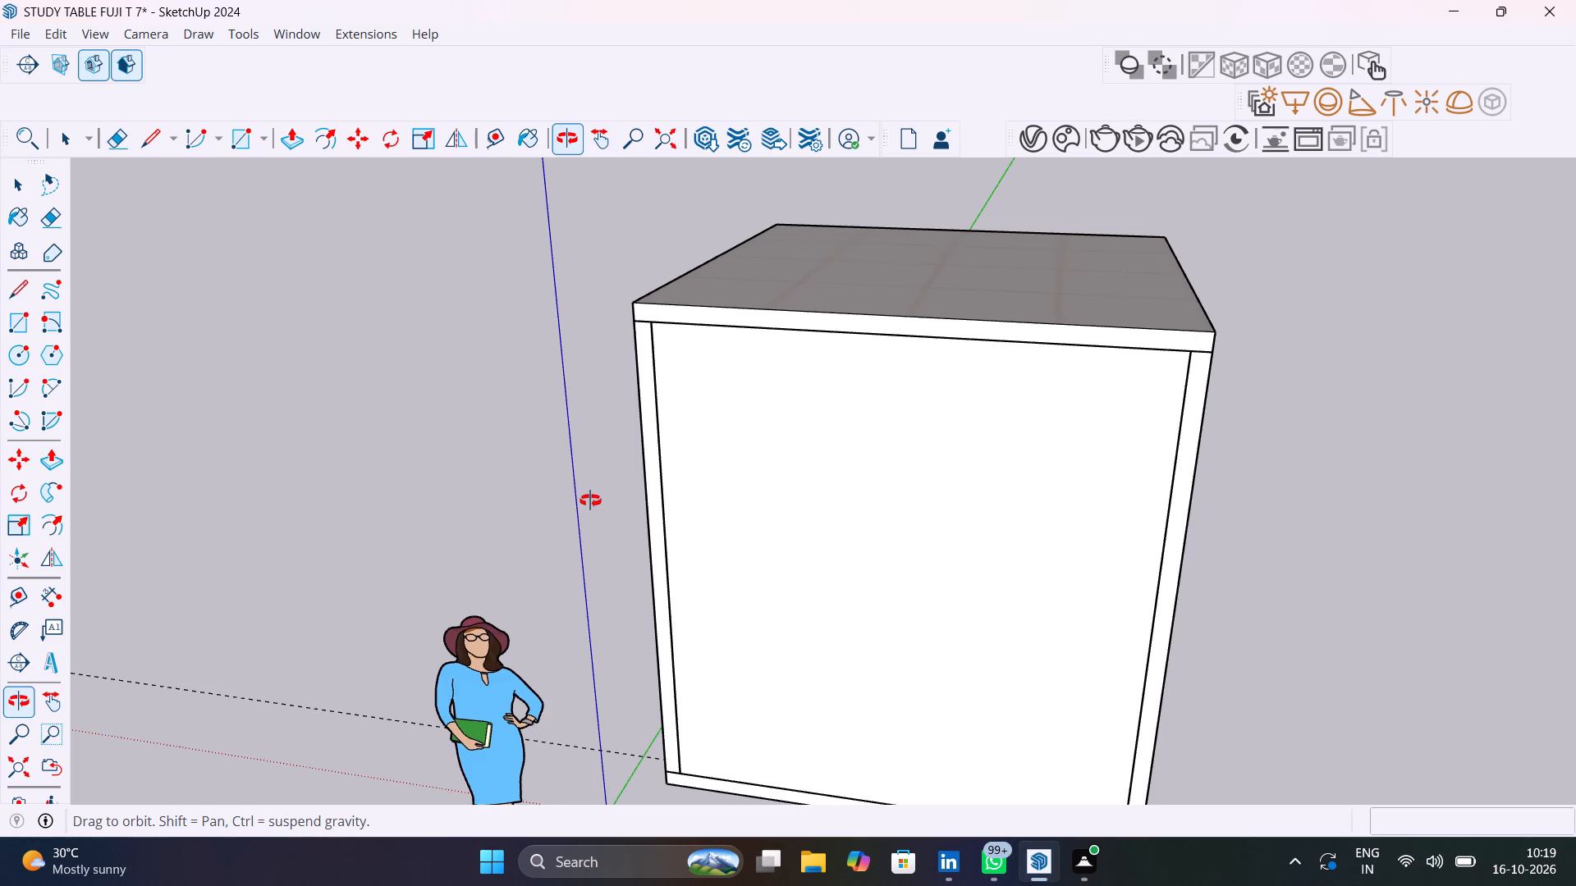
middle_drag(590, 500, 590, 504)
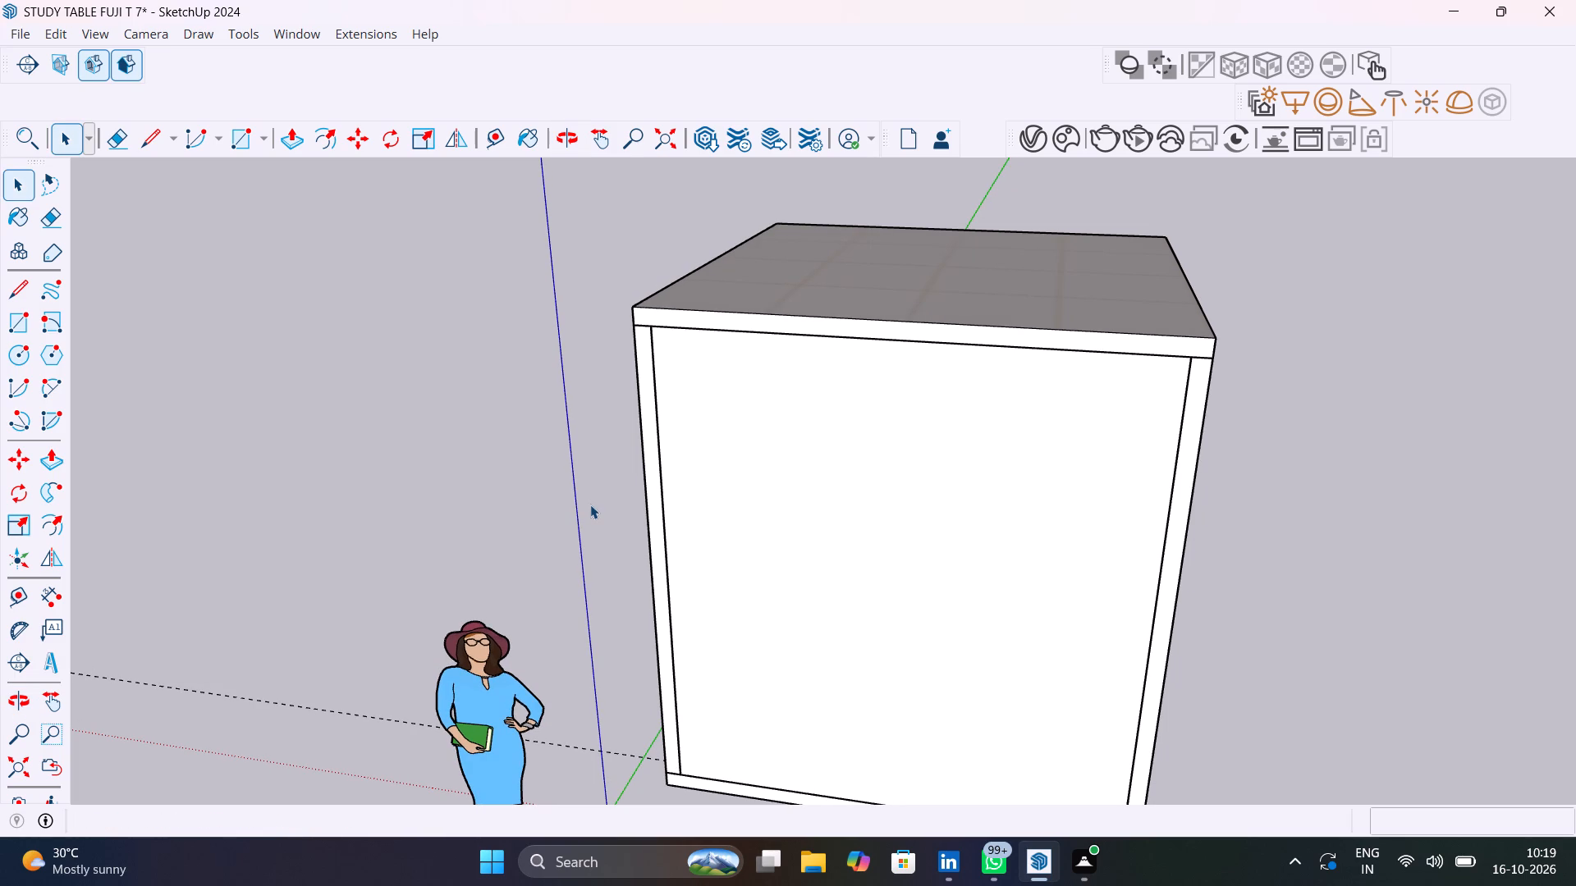
Place a section plane on the outer face of the room's front wall, keeping the default name and symbol.
scroll(640, 525, down, 5)
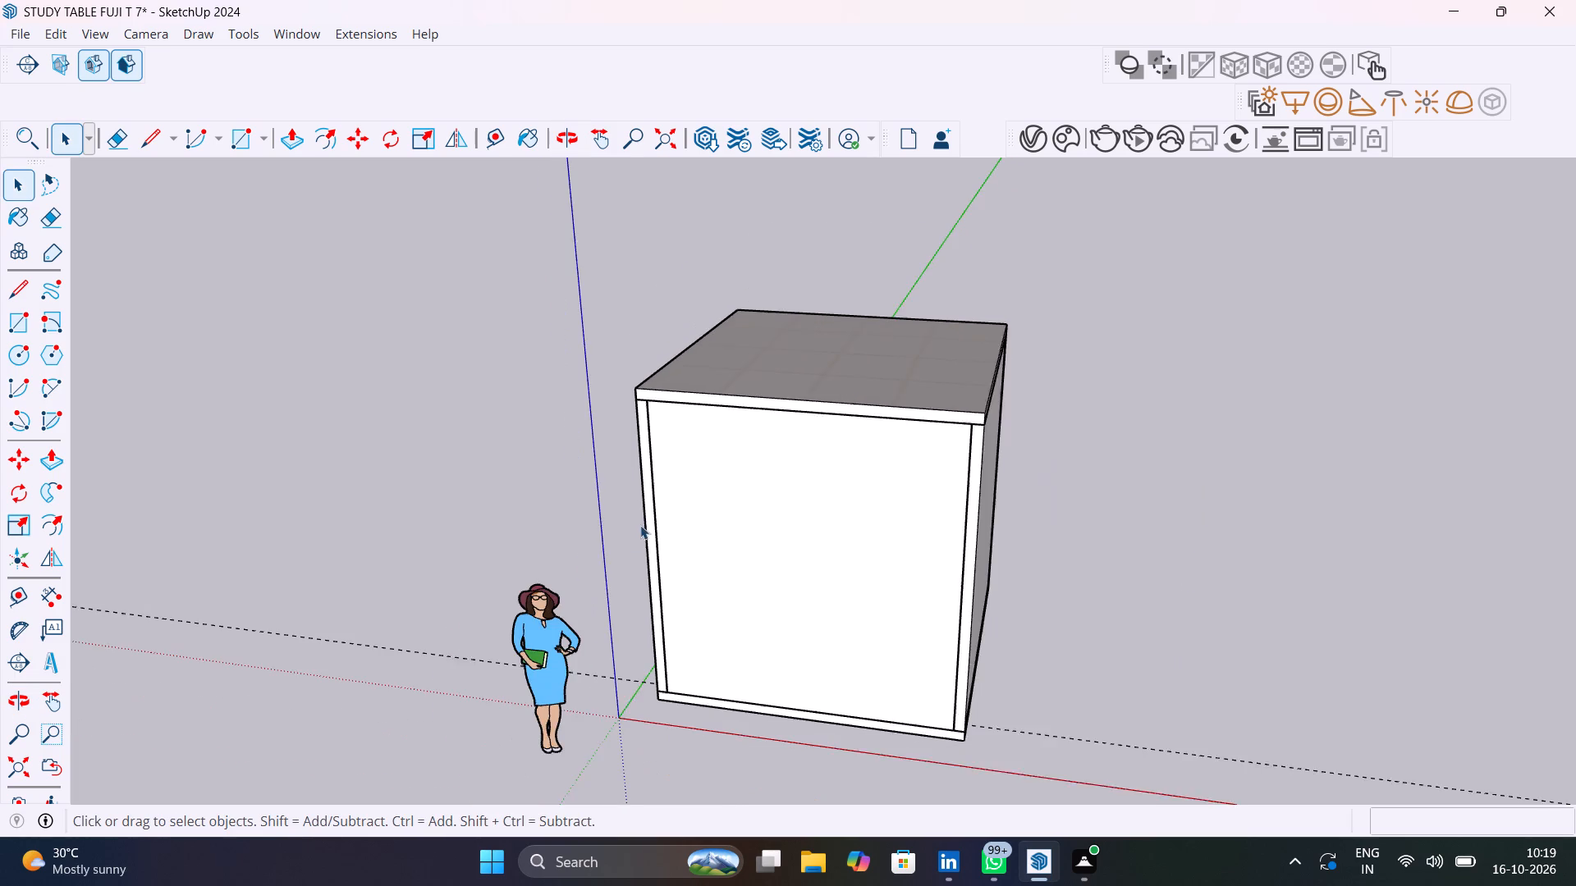
scroll(640, 525, down, 1)
scroll(815, 701, up, 5)
click(815, 701)
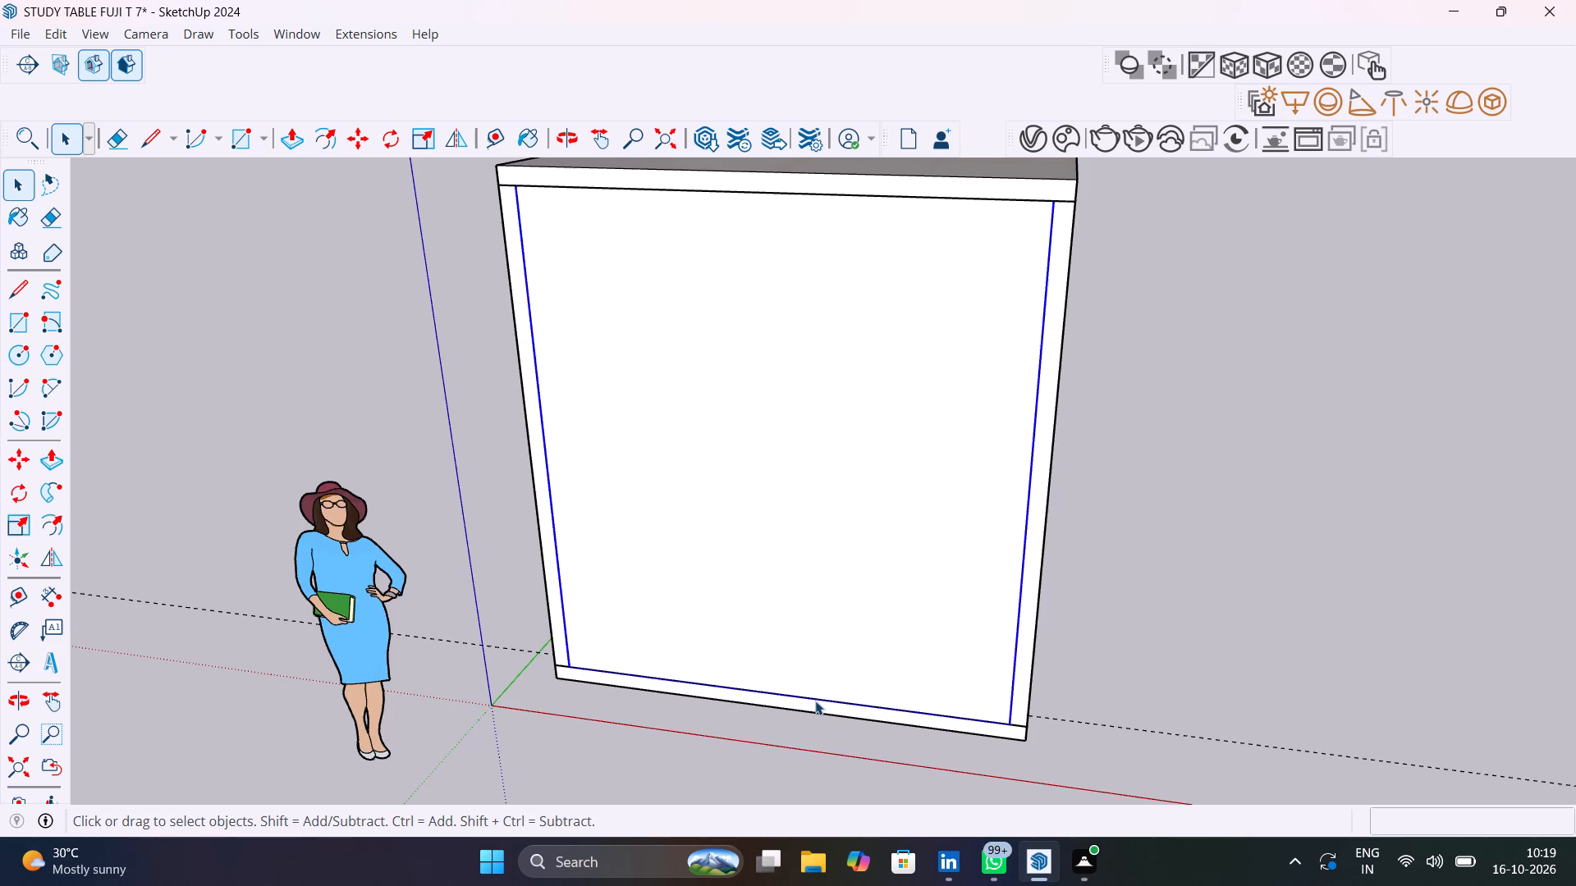
click(571, 778)
scroll(587, 737, down, 4)
middle_drag(653, 708, 833, 623)
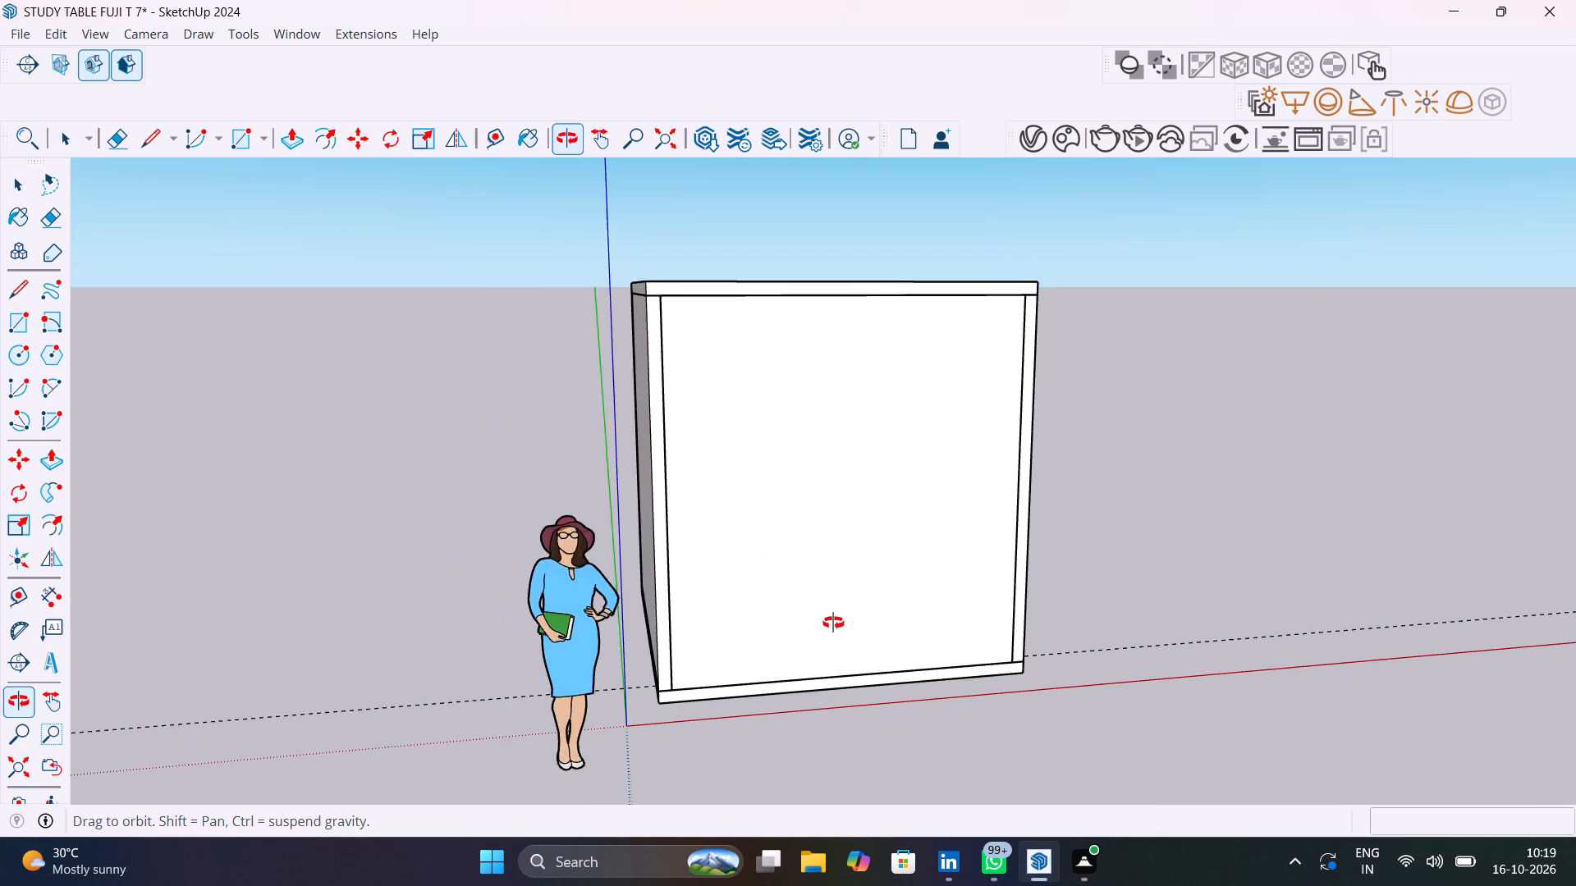
middle_drag(833, 623, 731, 655)
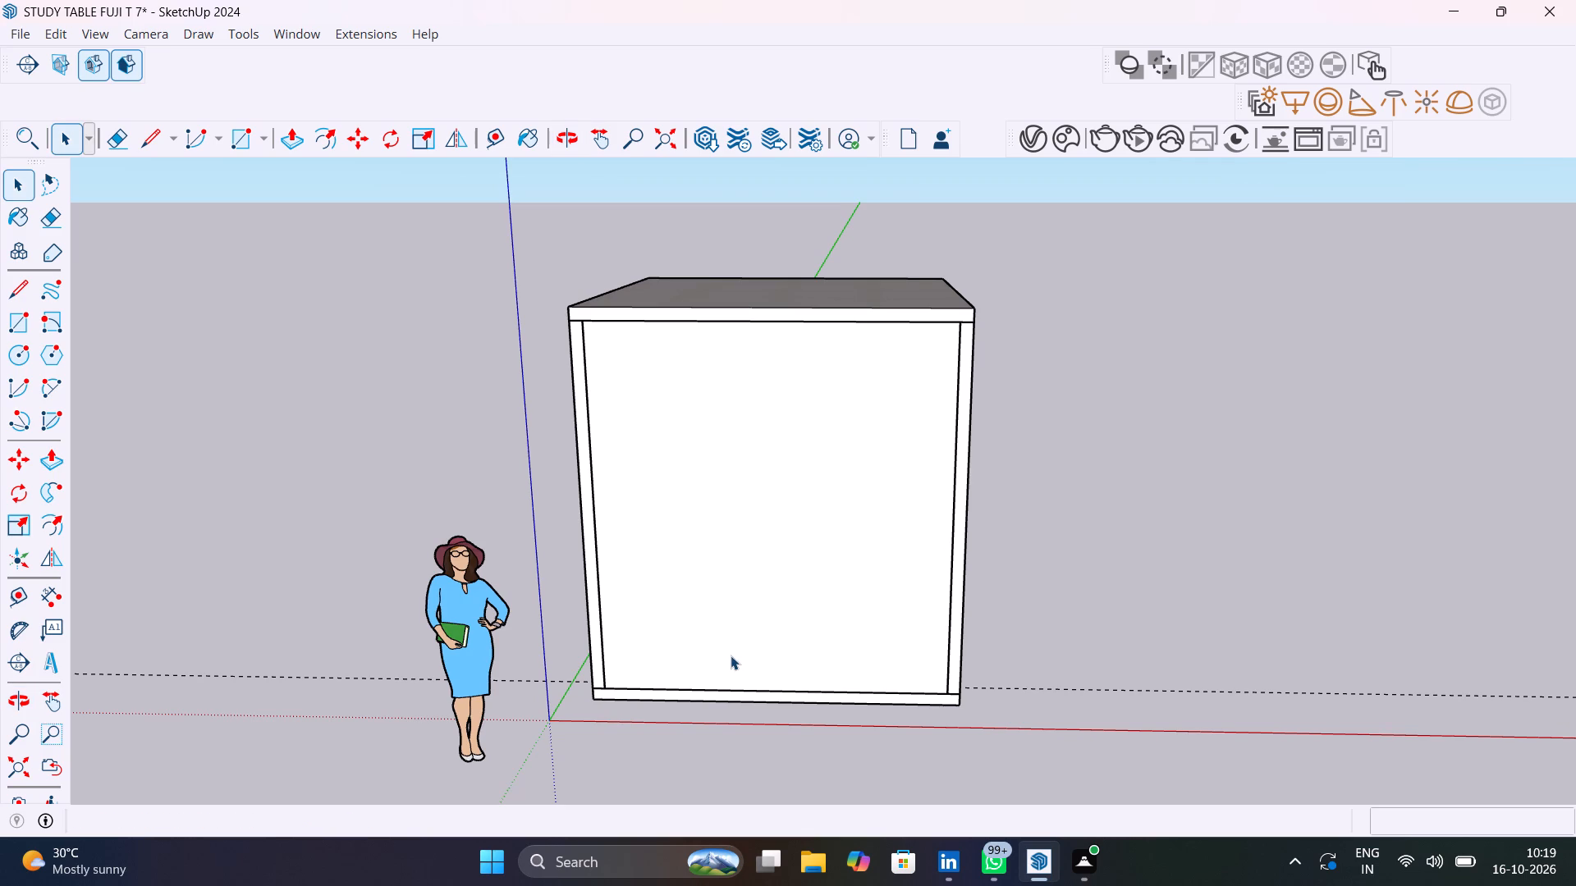
click(33, 72)
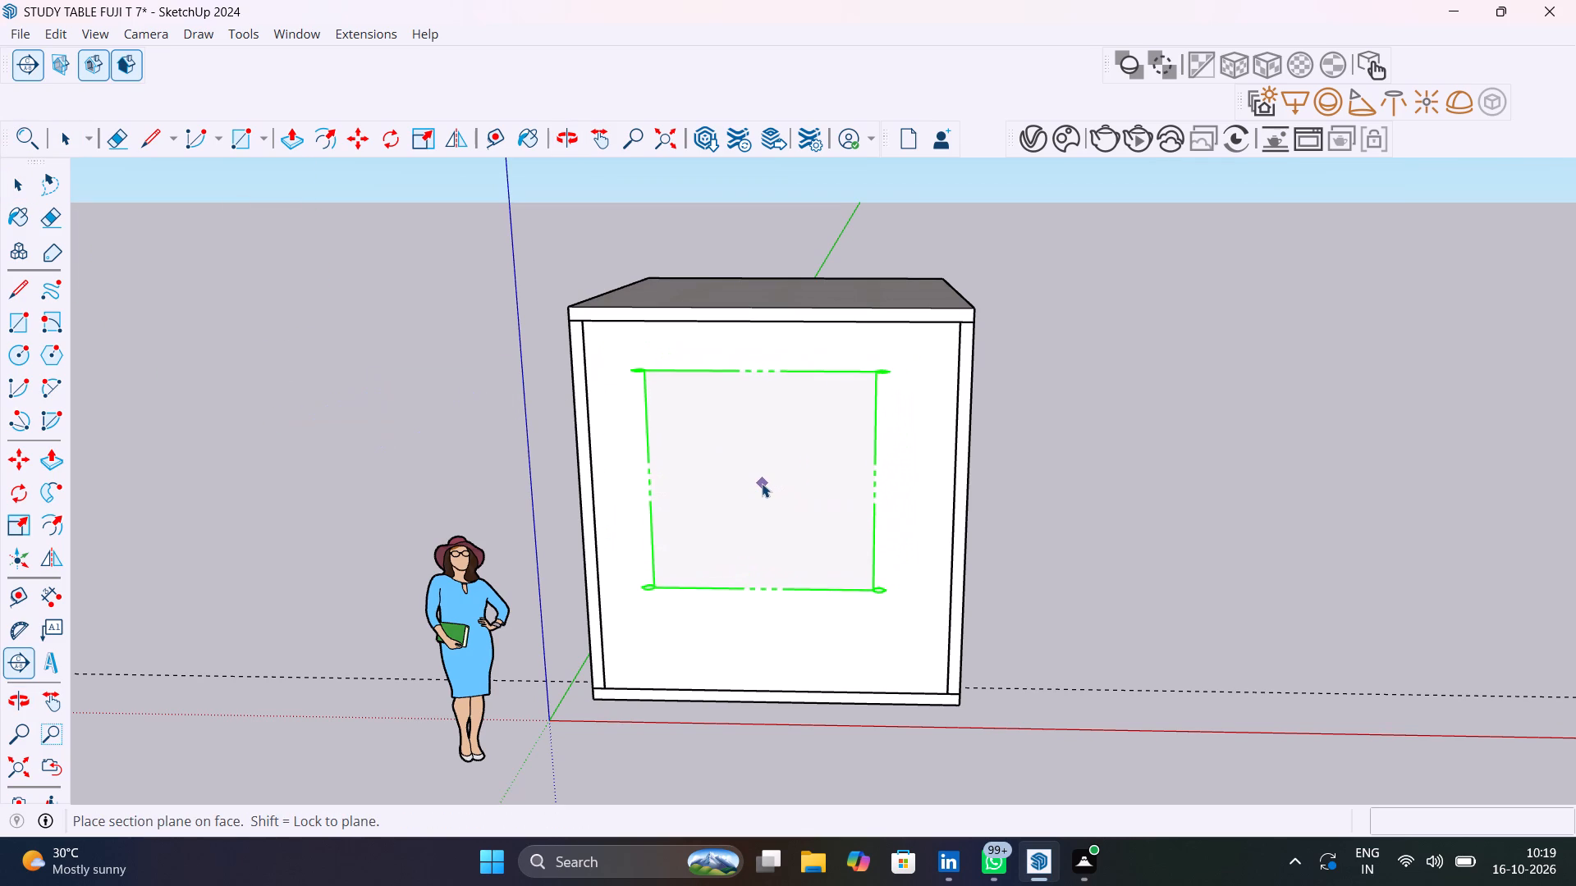
click(760, 483)
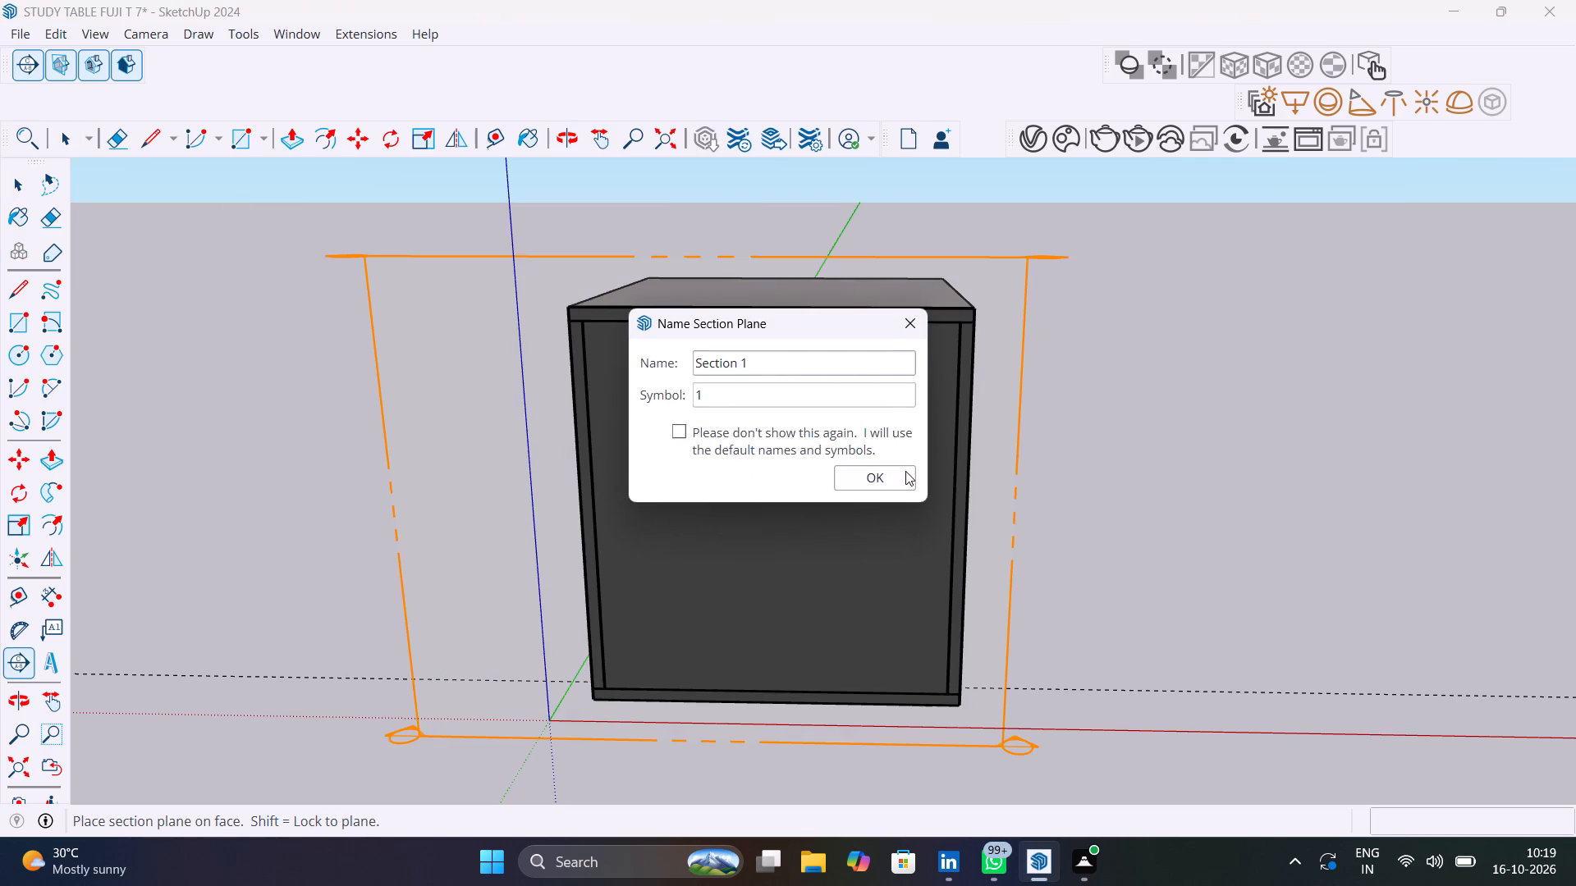
click(898, 479)
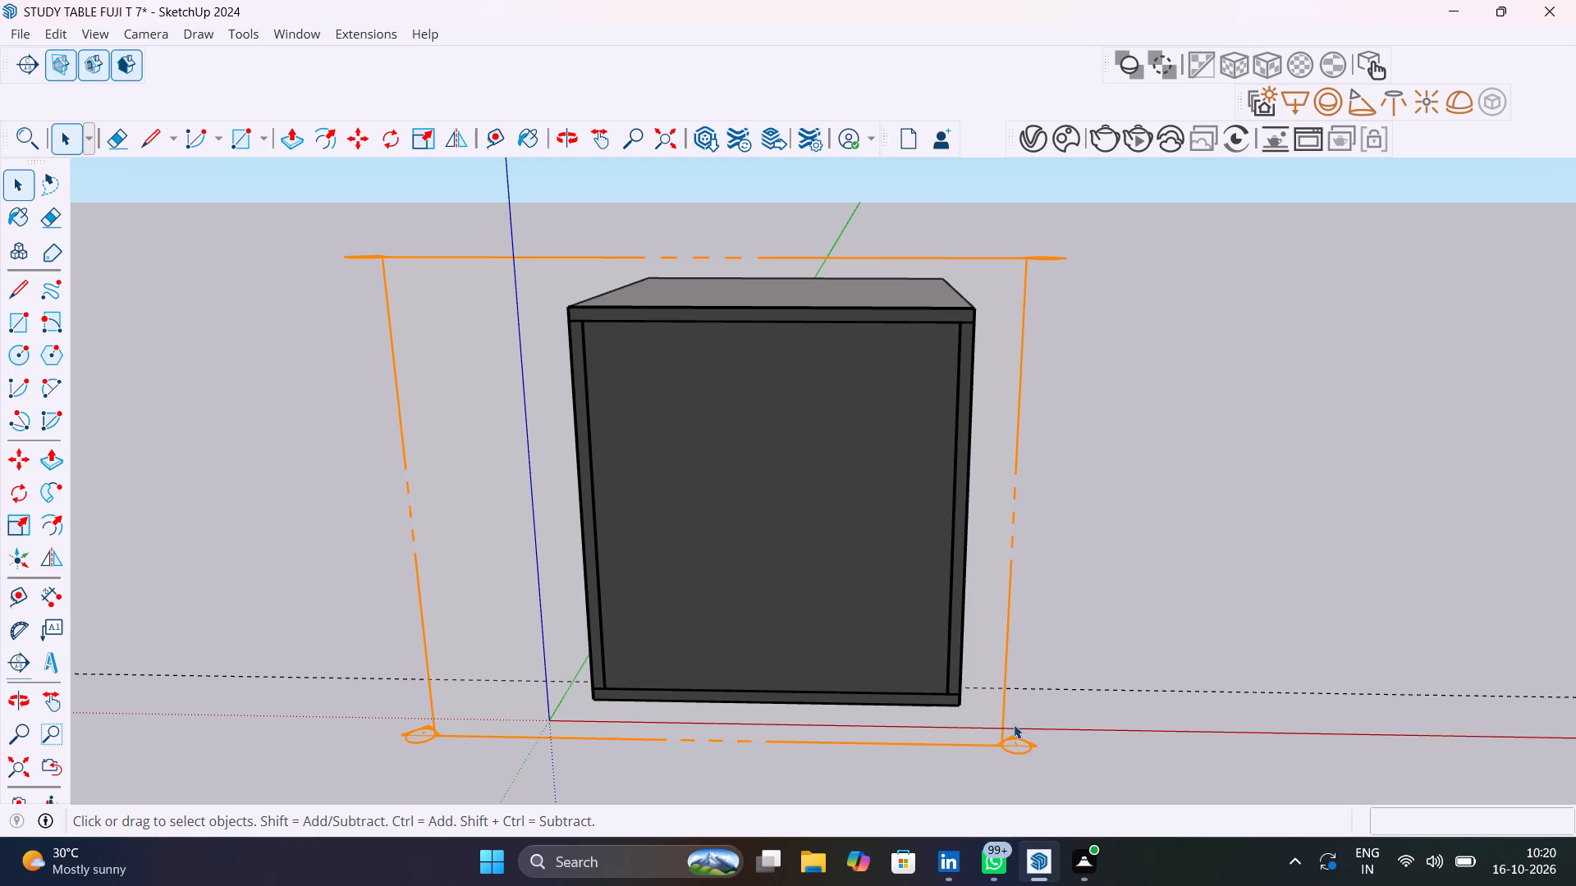
Move the section plane about 1' inward along the green axis, past the front wall, to cut the room open.
key(m)
click(1015, 745)
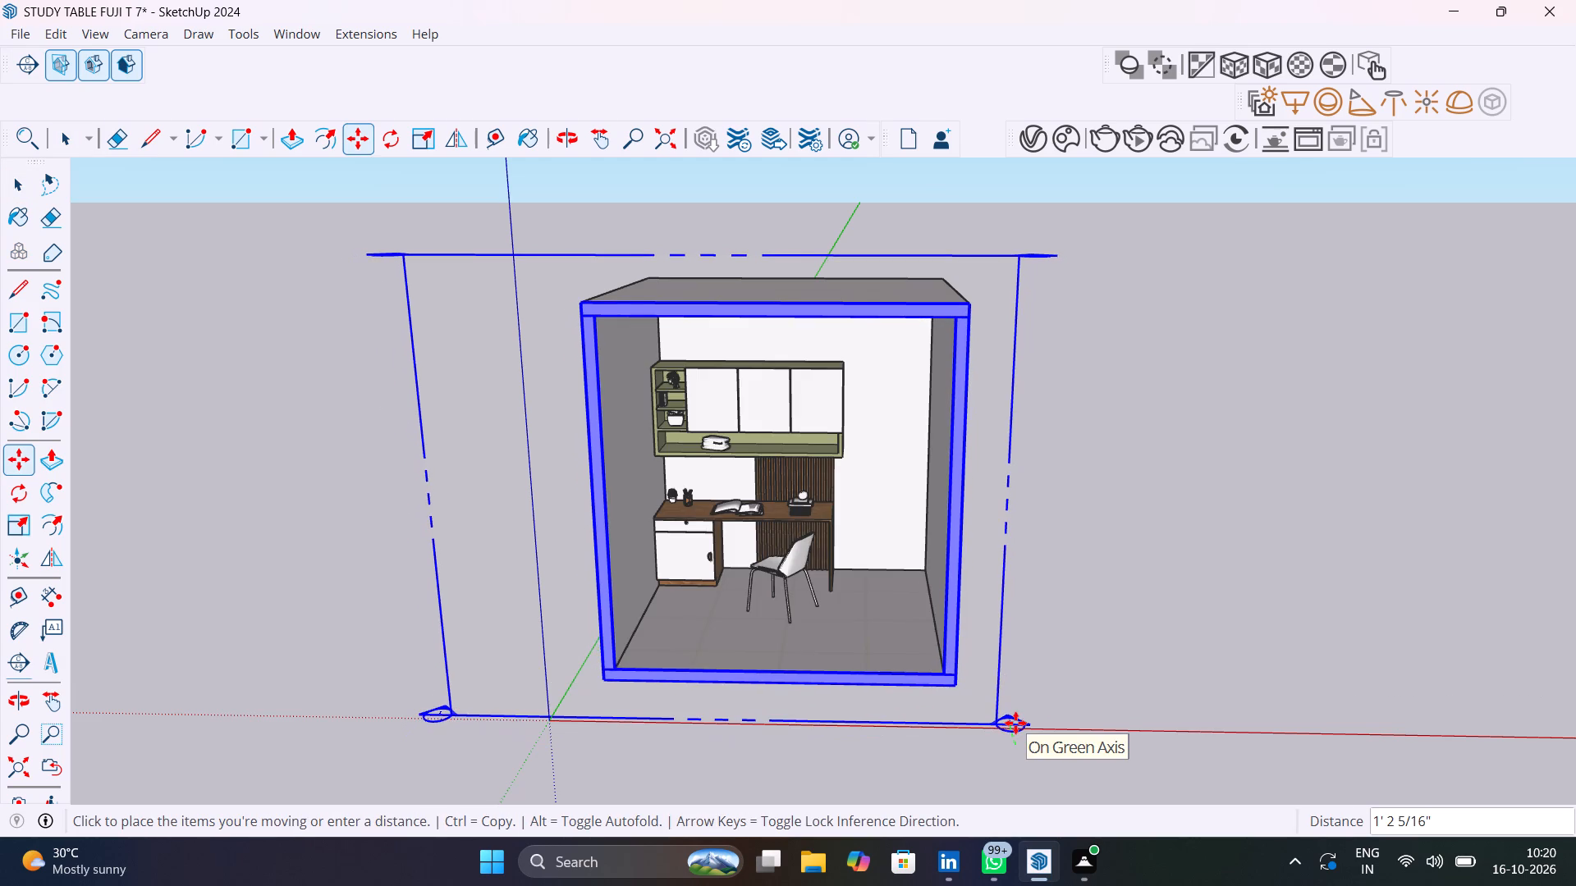
click(1015, 725)
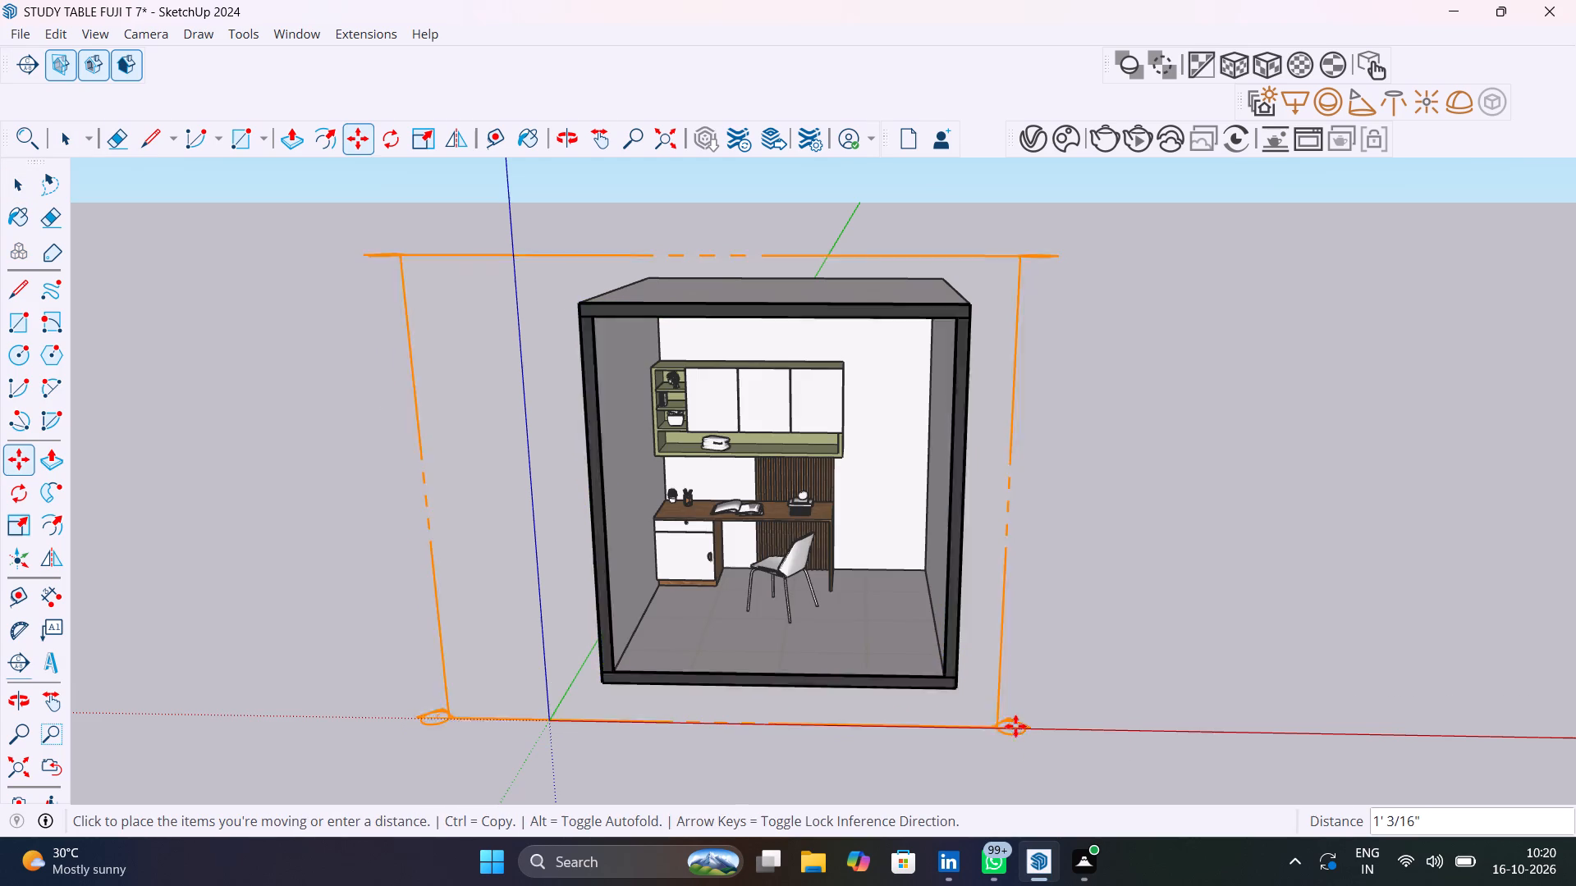
key(space)
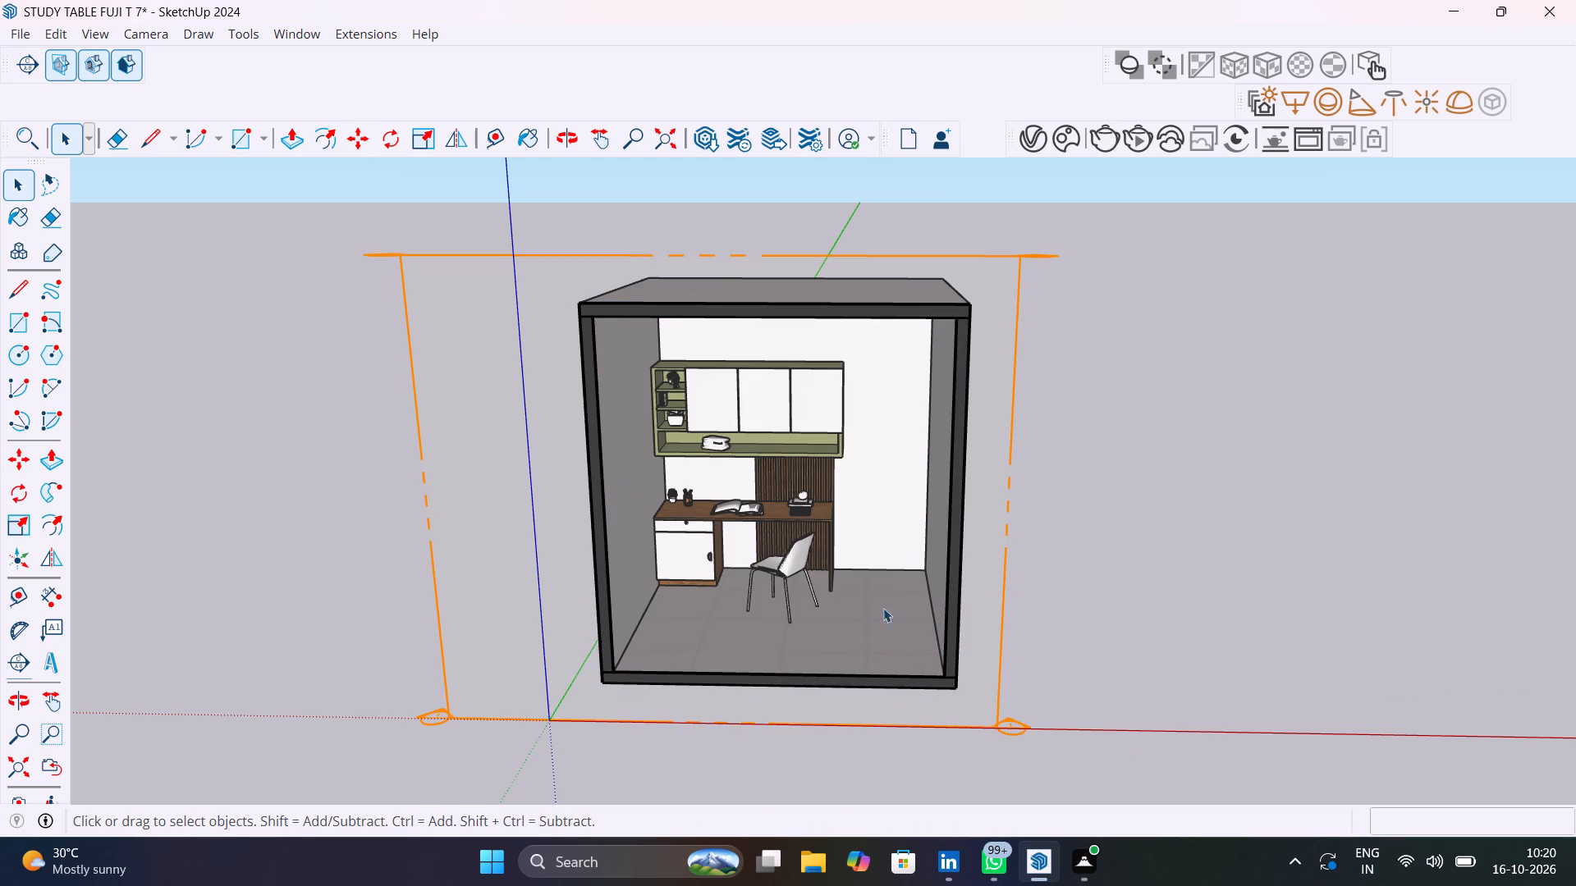
Try camera fields of view of 20, 50 and 70 degrees on the room interior, settling on 50 degrees.
scroll(879, 591, up, 6)
middle_drag(910, 613, 1024, 683)
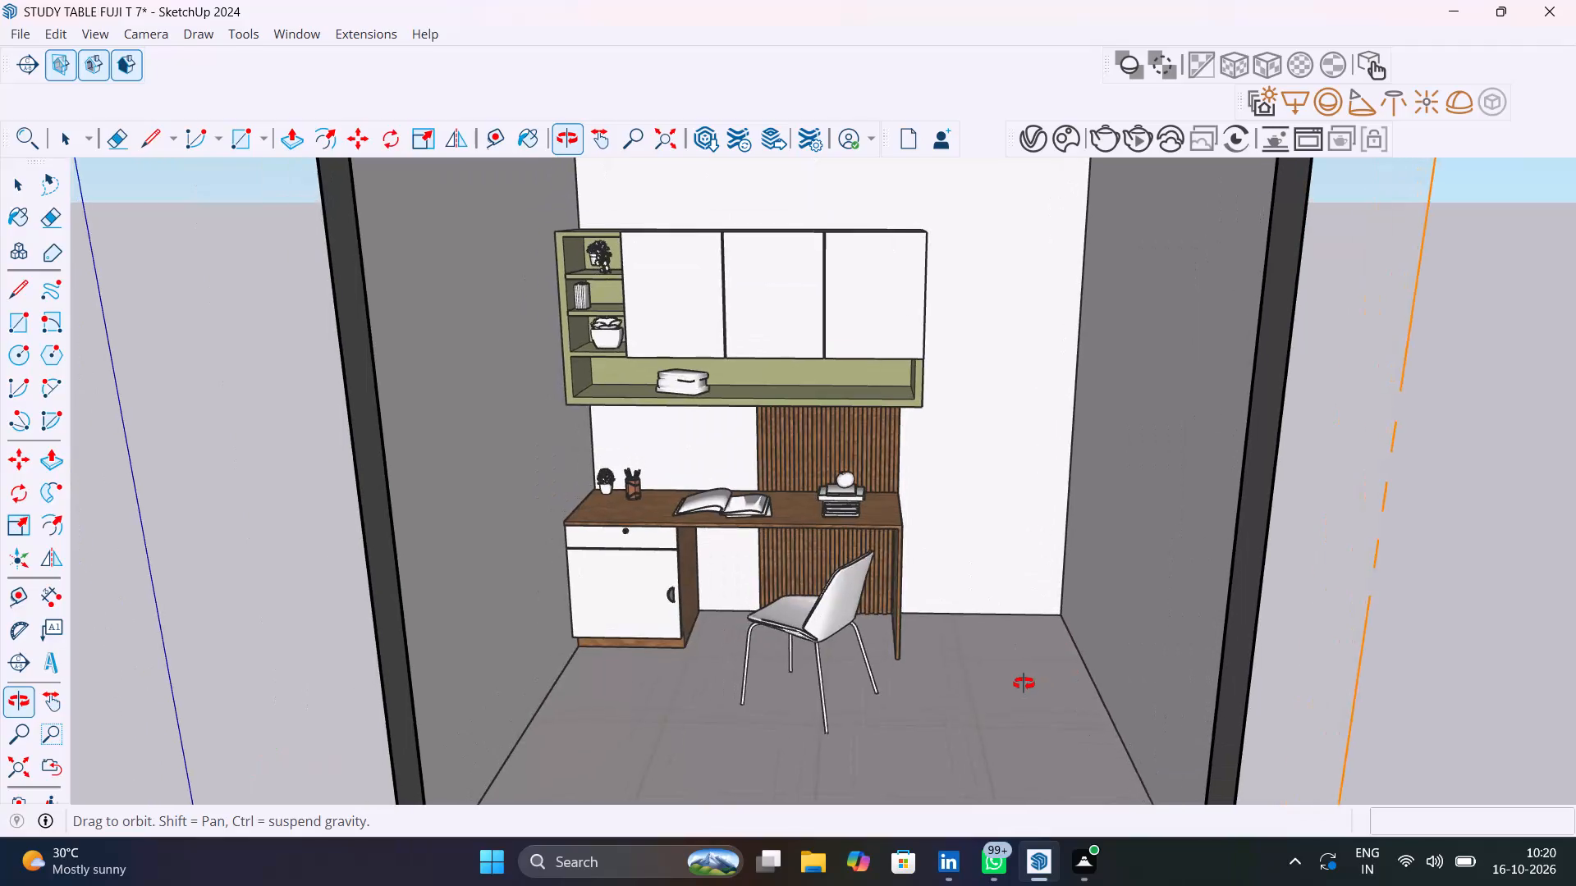
middle_drag(1024, 683, 1042, 642)
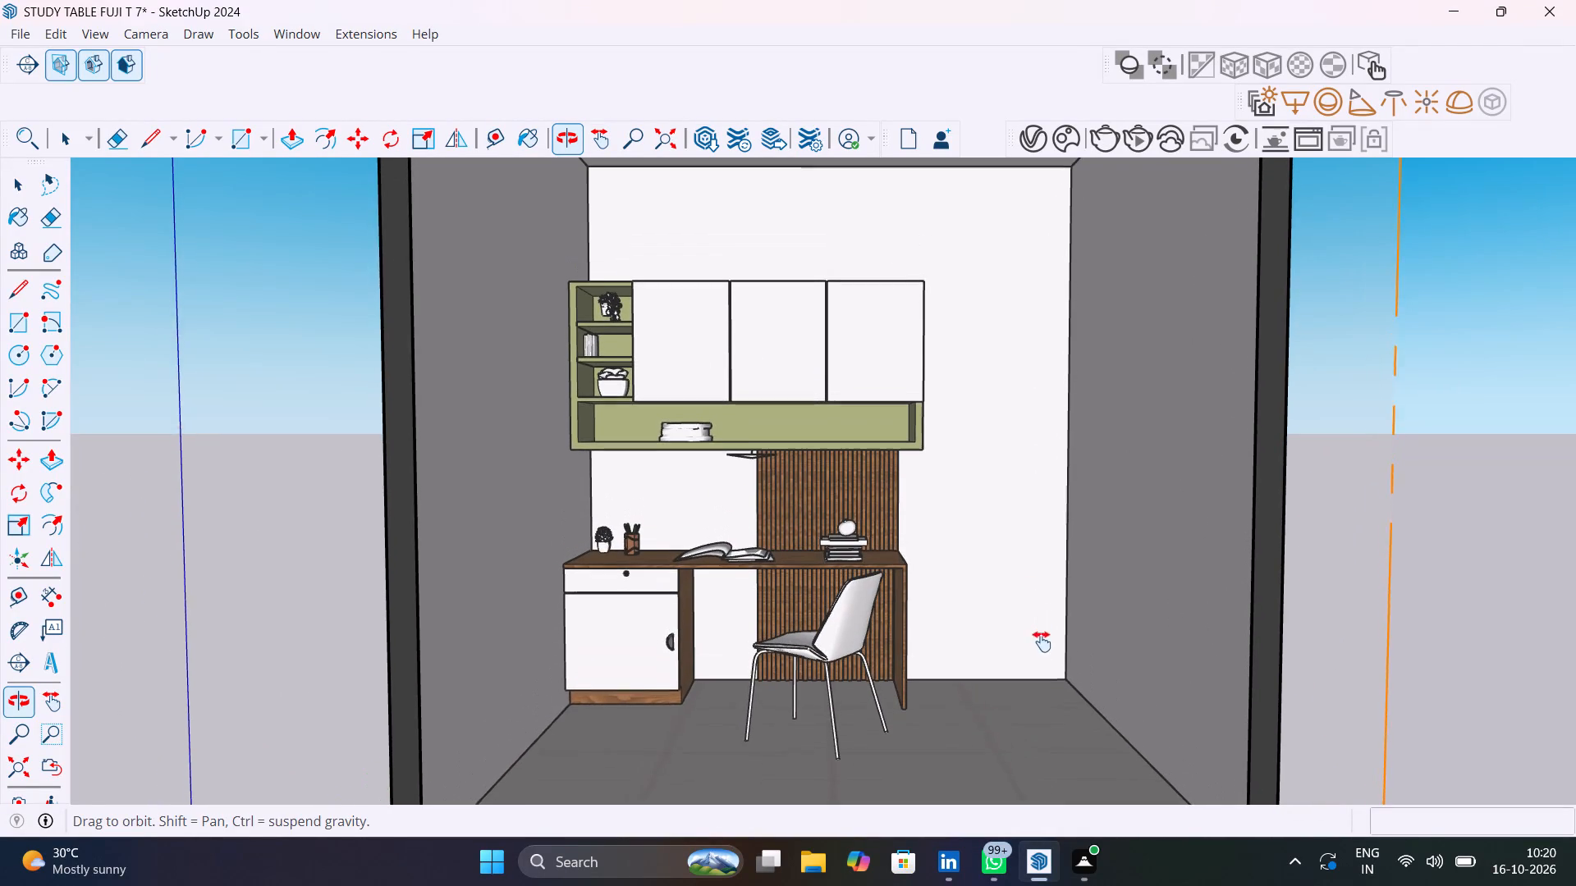
middle_drag(1042, 642, 1042, 647)
scroll(1065, 657, up, 3)
shift+middle_drag(1033, 654, 1035, 655)
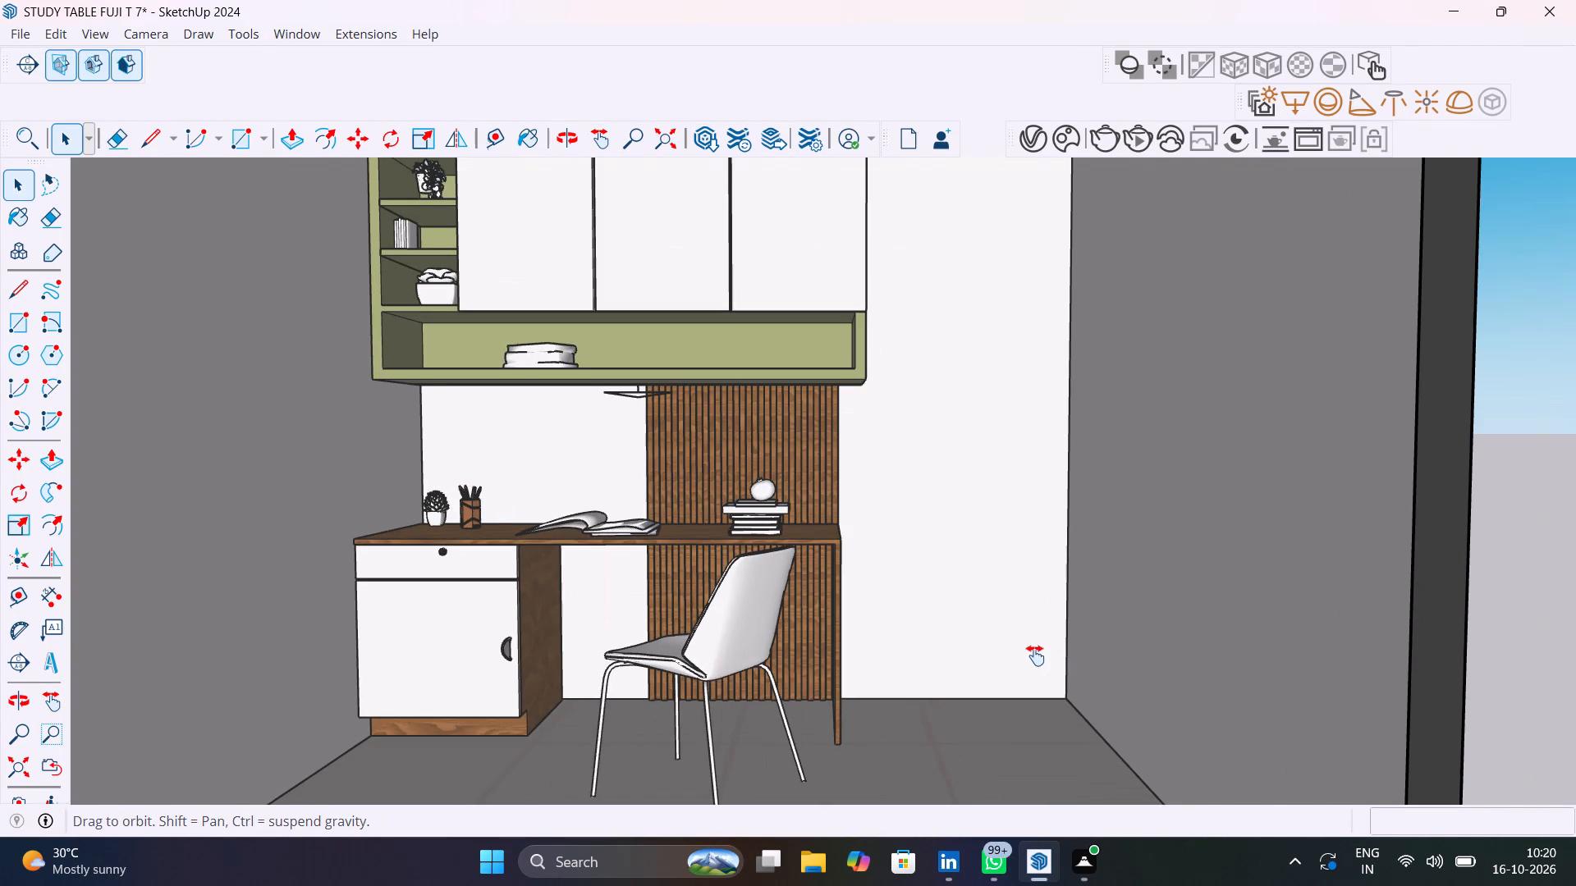
shift+middle_drag(1035, 655, 1051, 660)
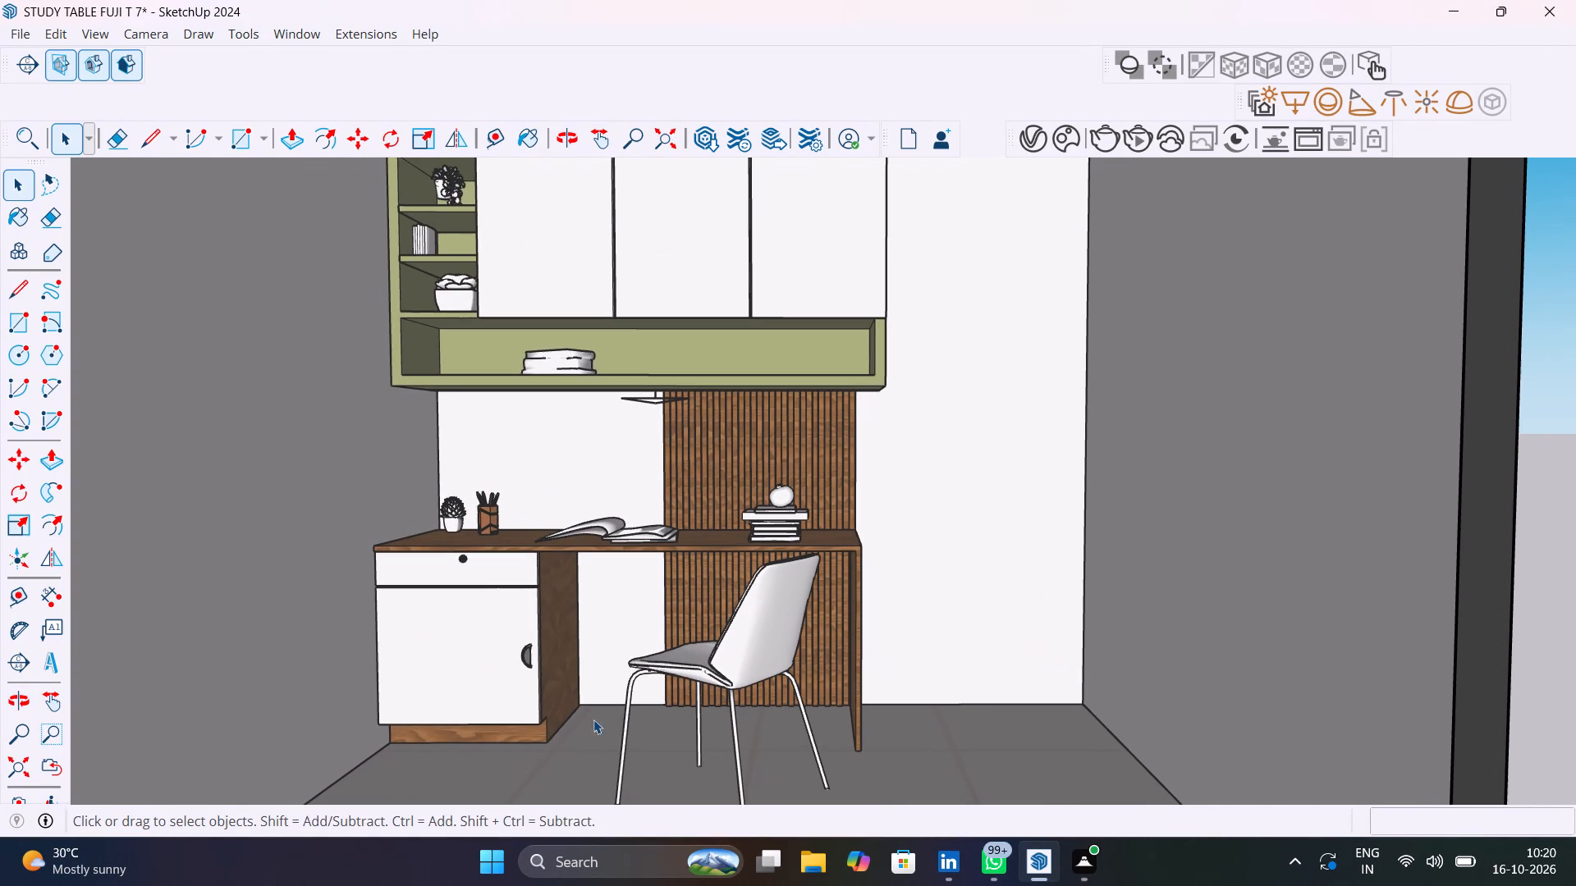
click(16, 736)
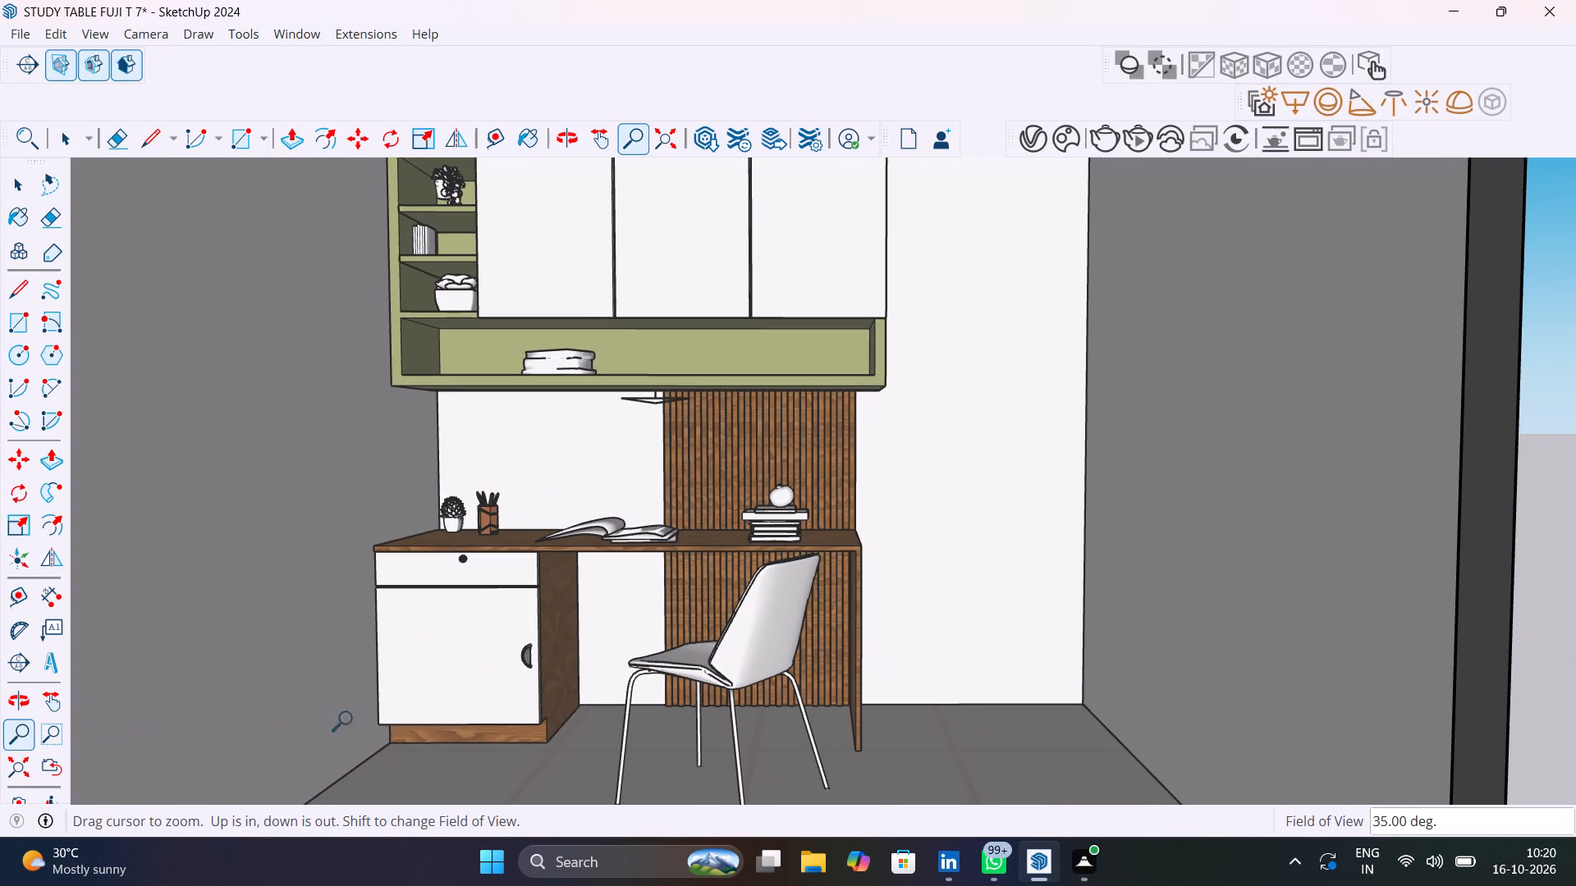
text(20)
key(Return)
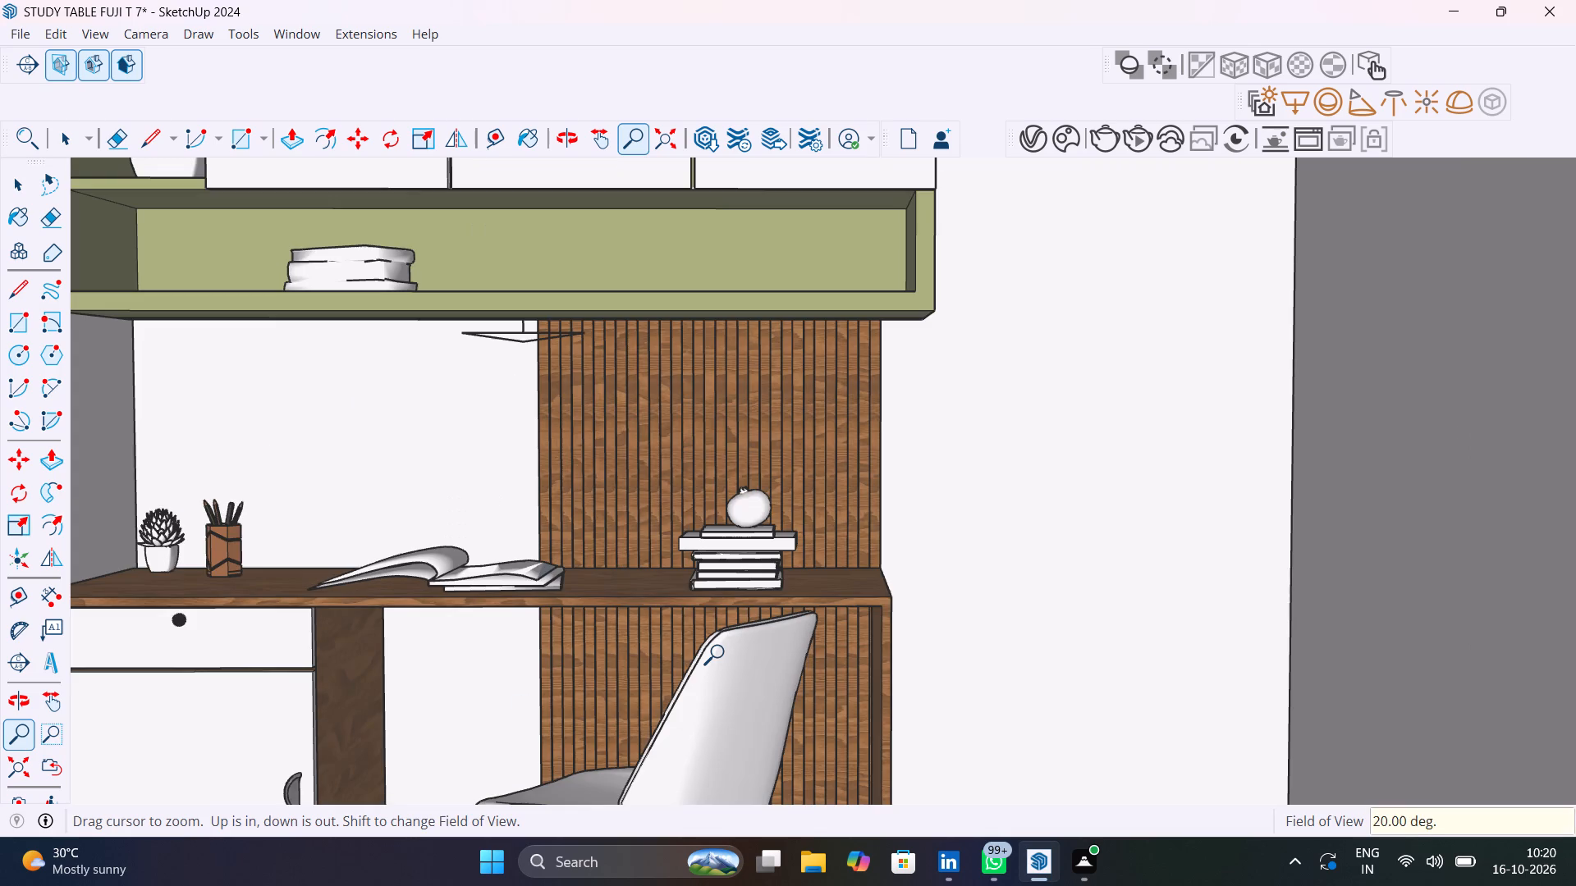
text(50)
key(Return)
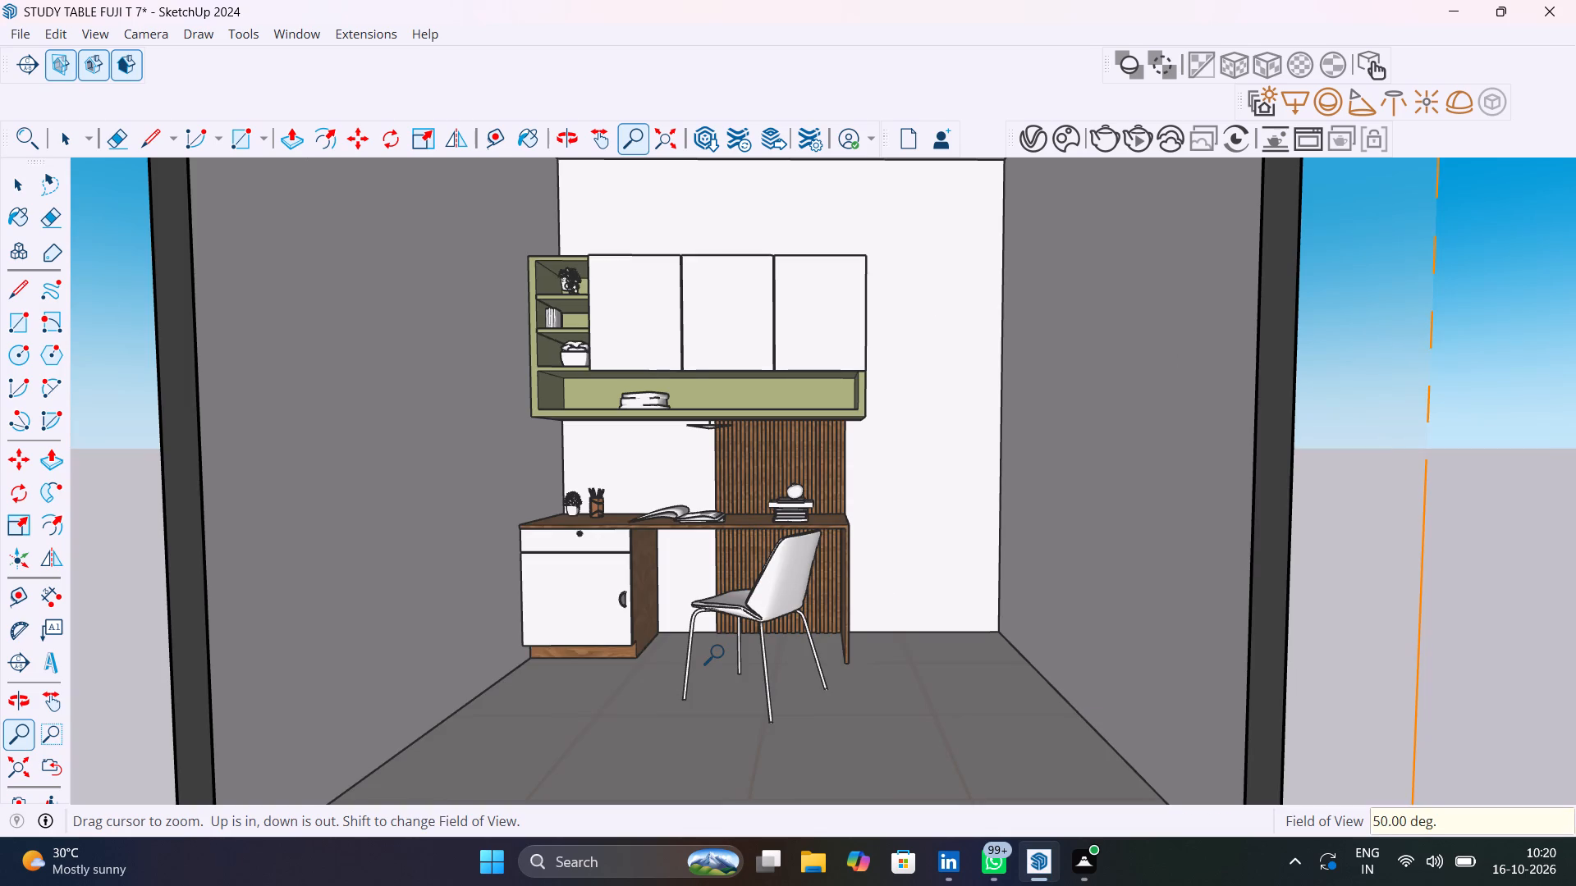
text(70)
key(Return)
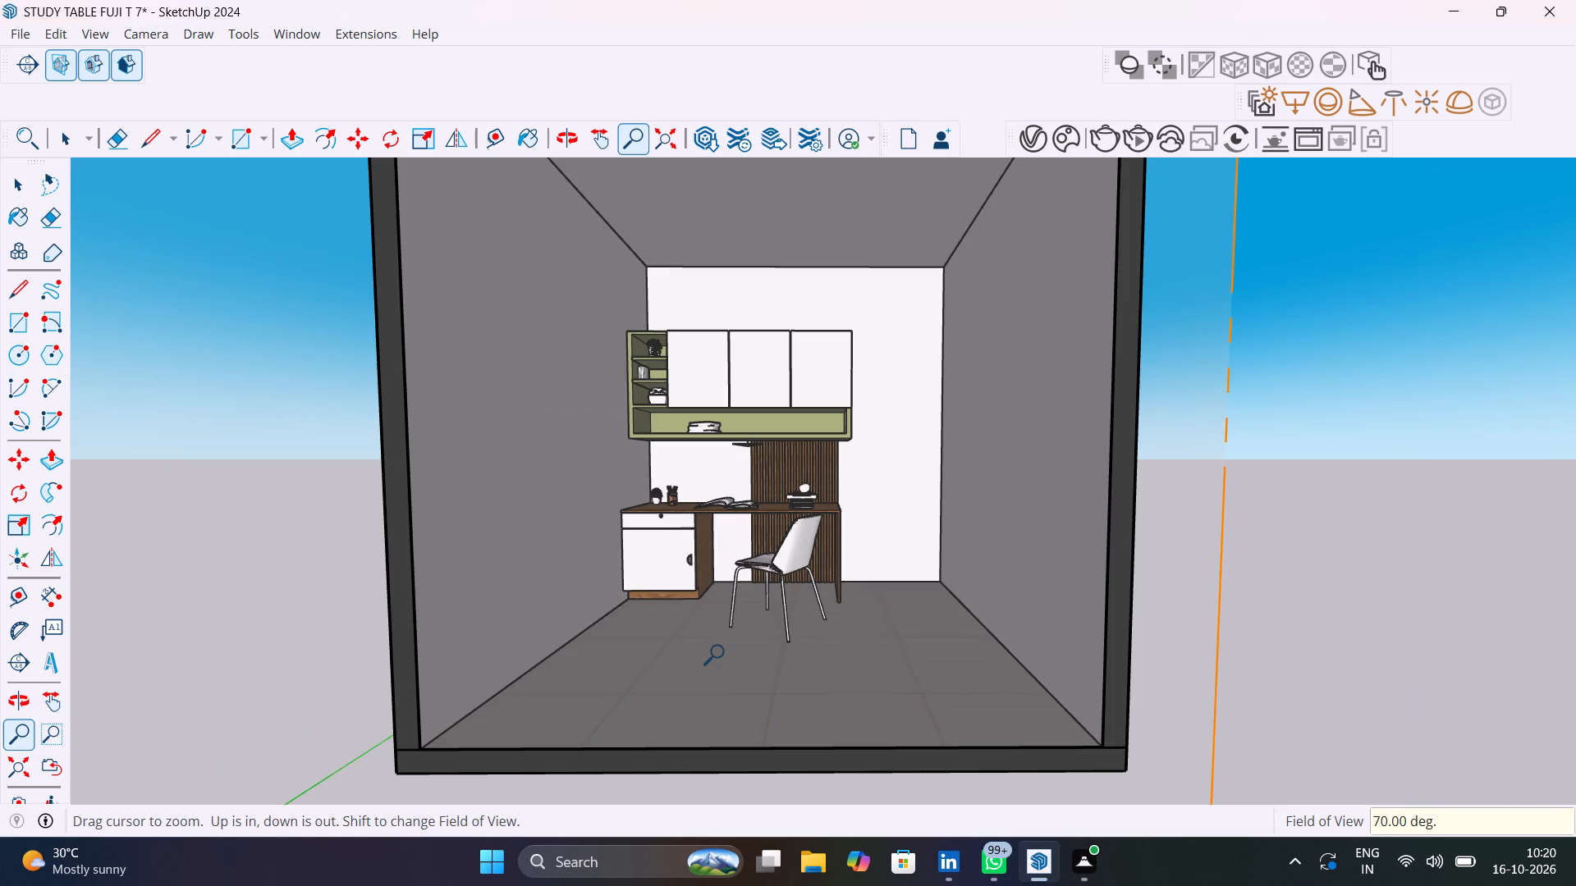
text(50)
key(Return)
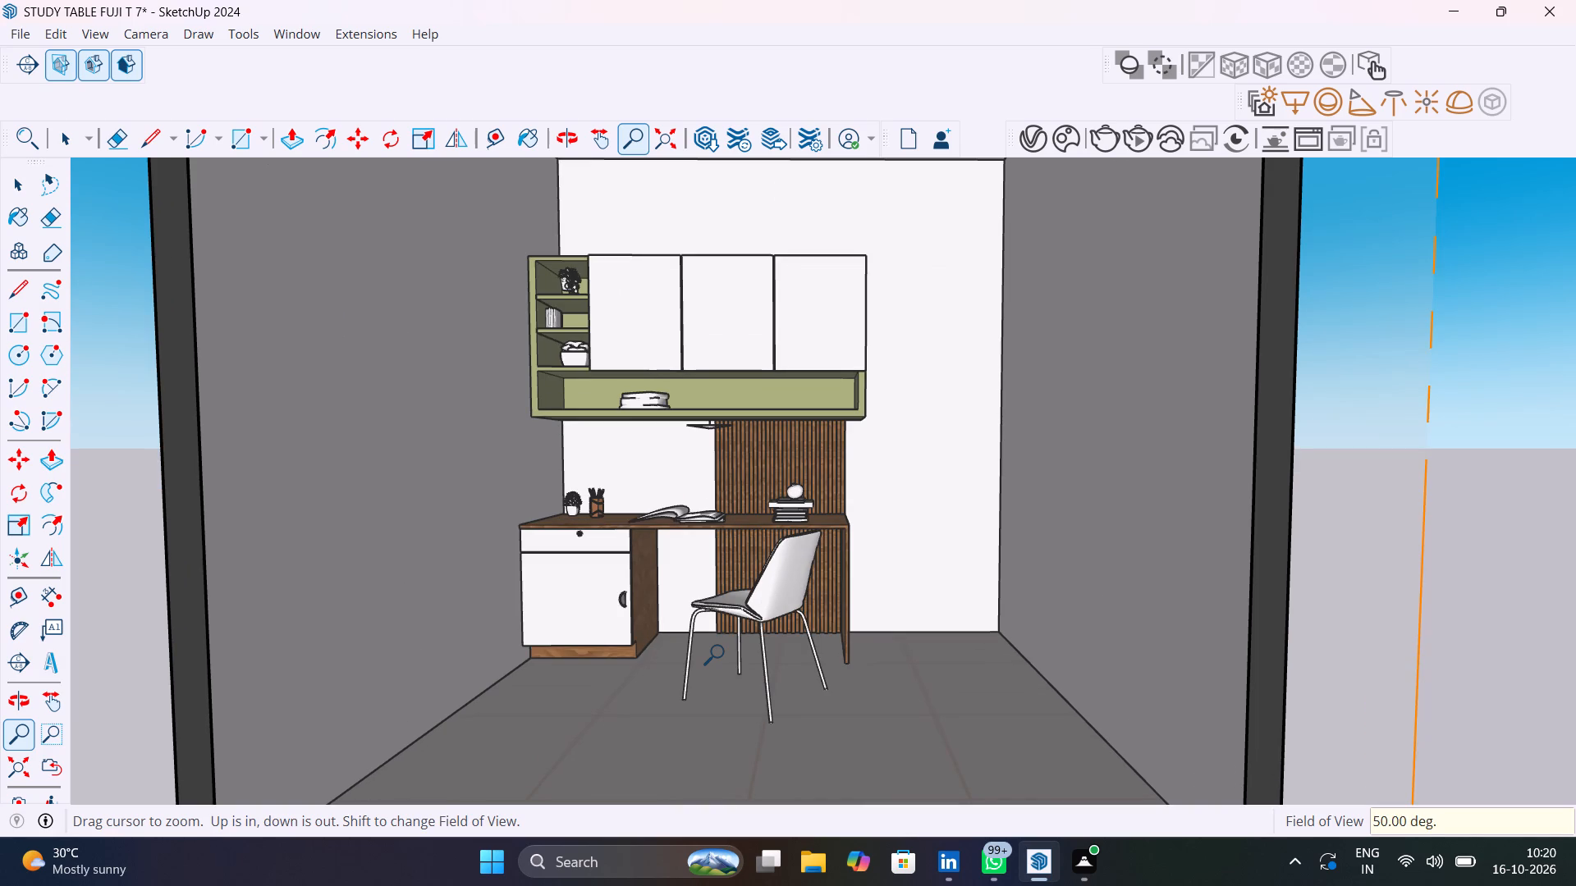
Run a V-Ray test render of the study table view, stop it and close the frame buffer.
scroll(722, 652, up, 1)
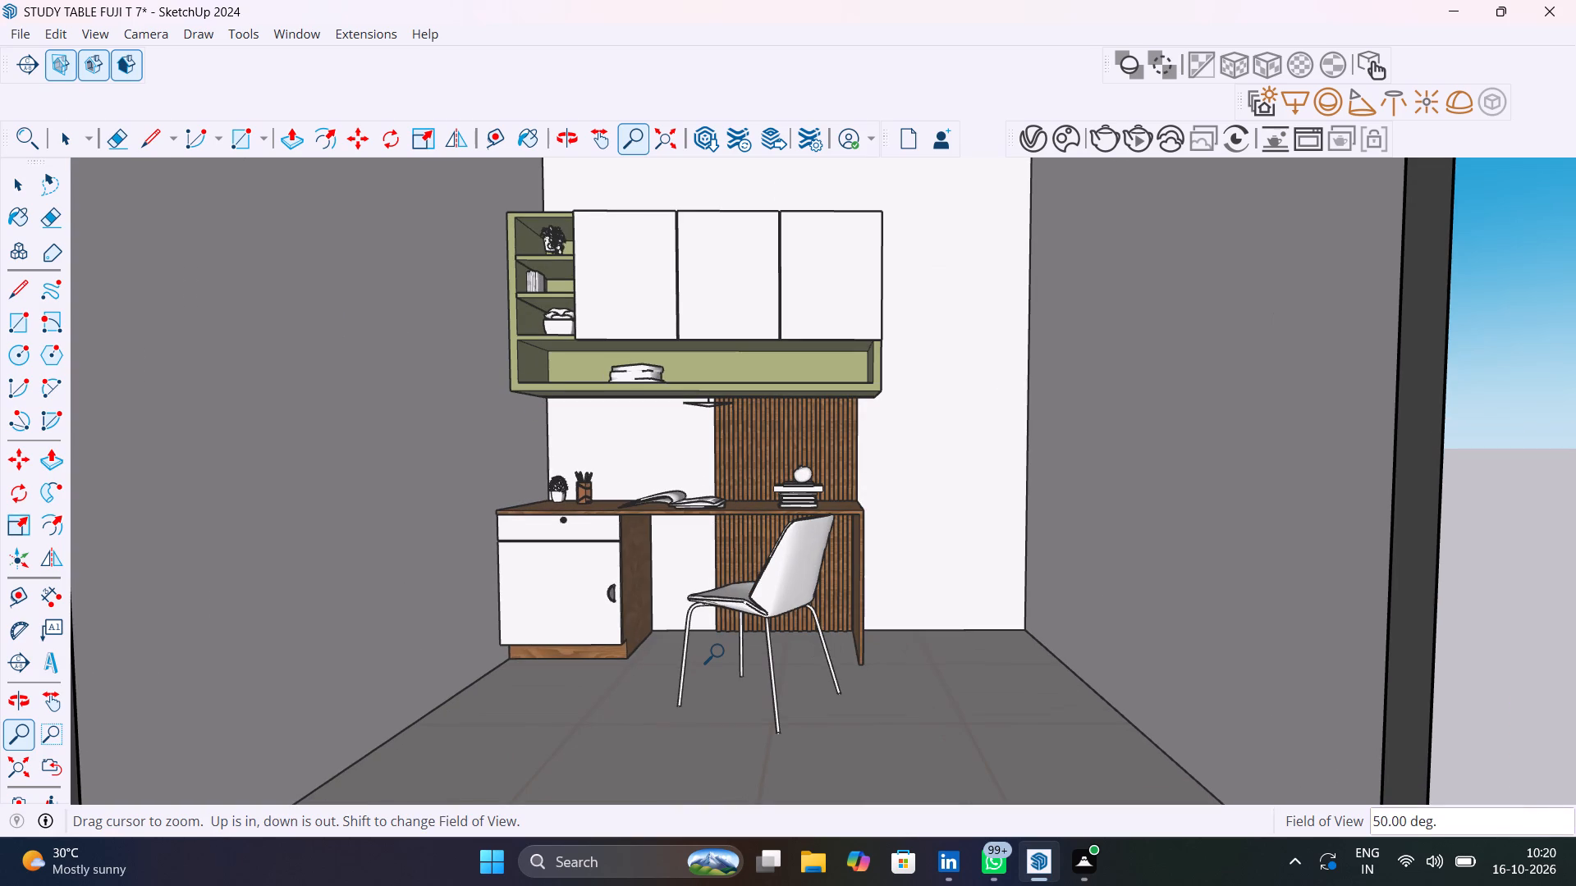
shift+middle_drag(732, 655, 776, 662)
scroll(776, 662, up, 1)
shift+middle_drag(776, 660, 778, 698)
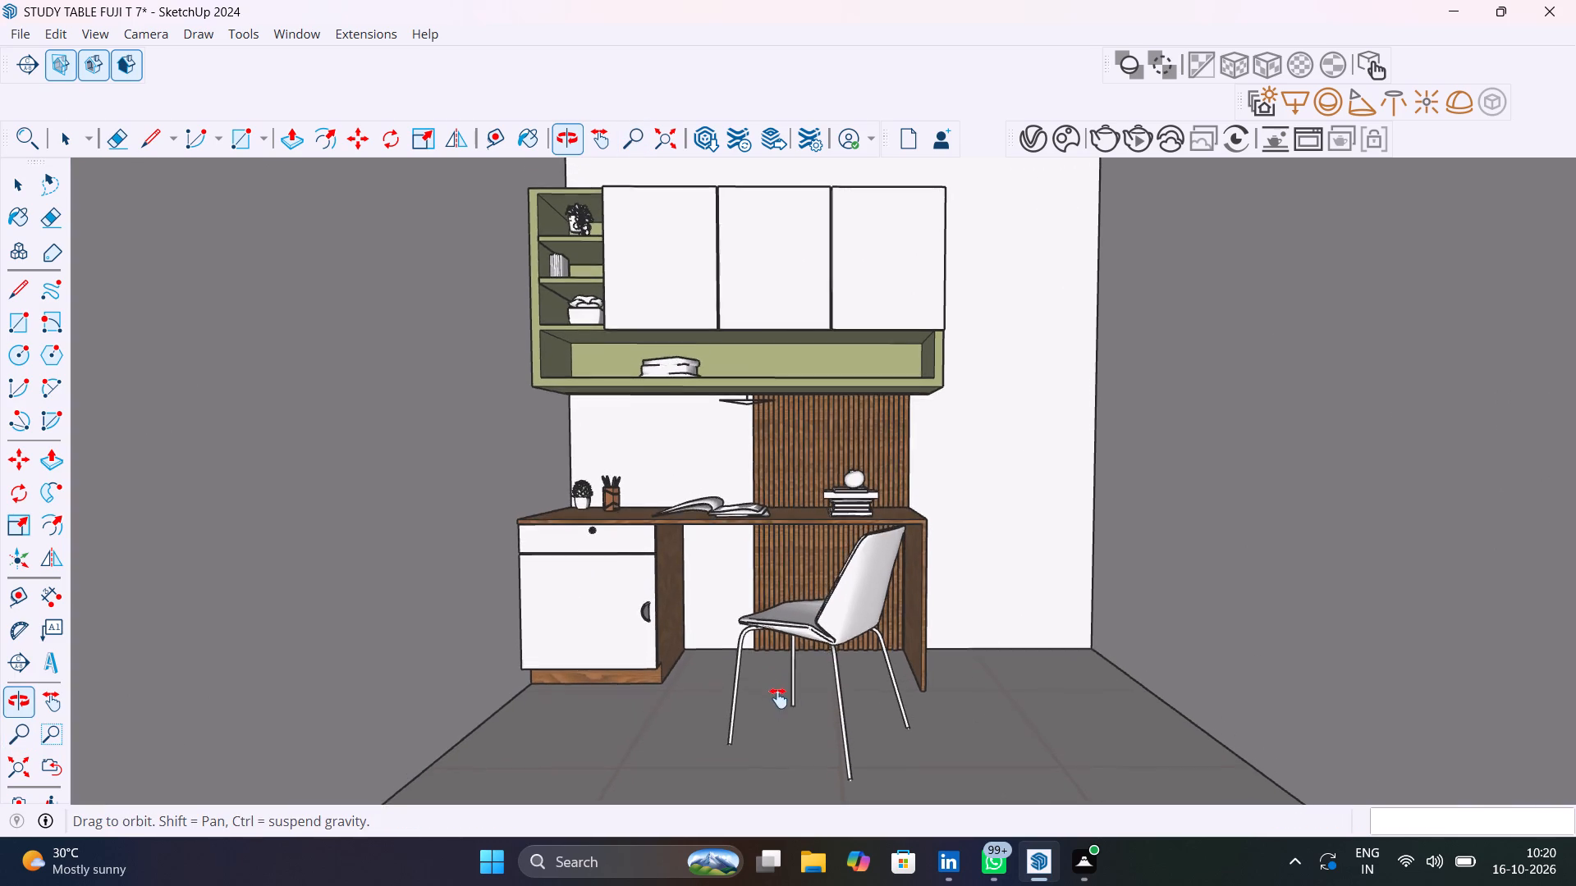
shift+middle_drag(778, 698, 776, 682)
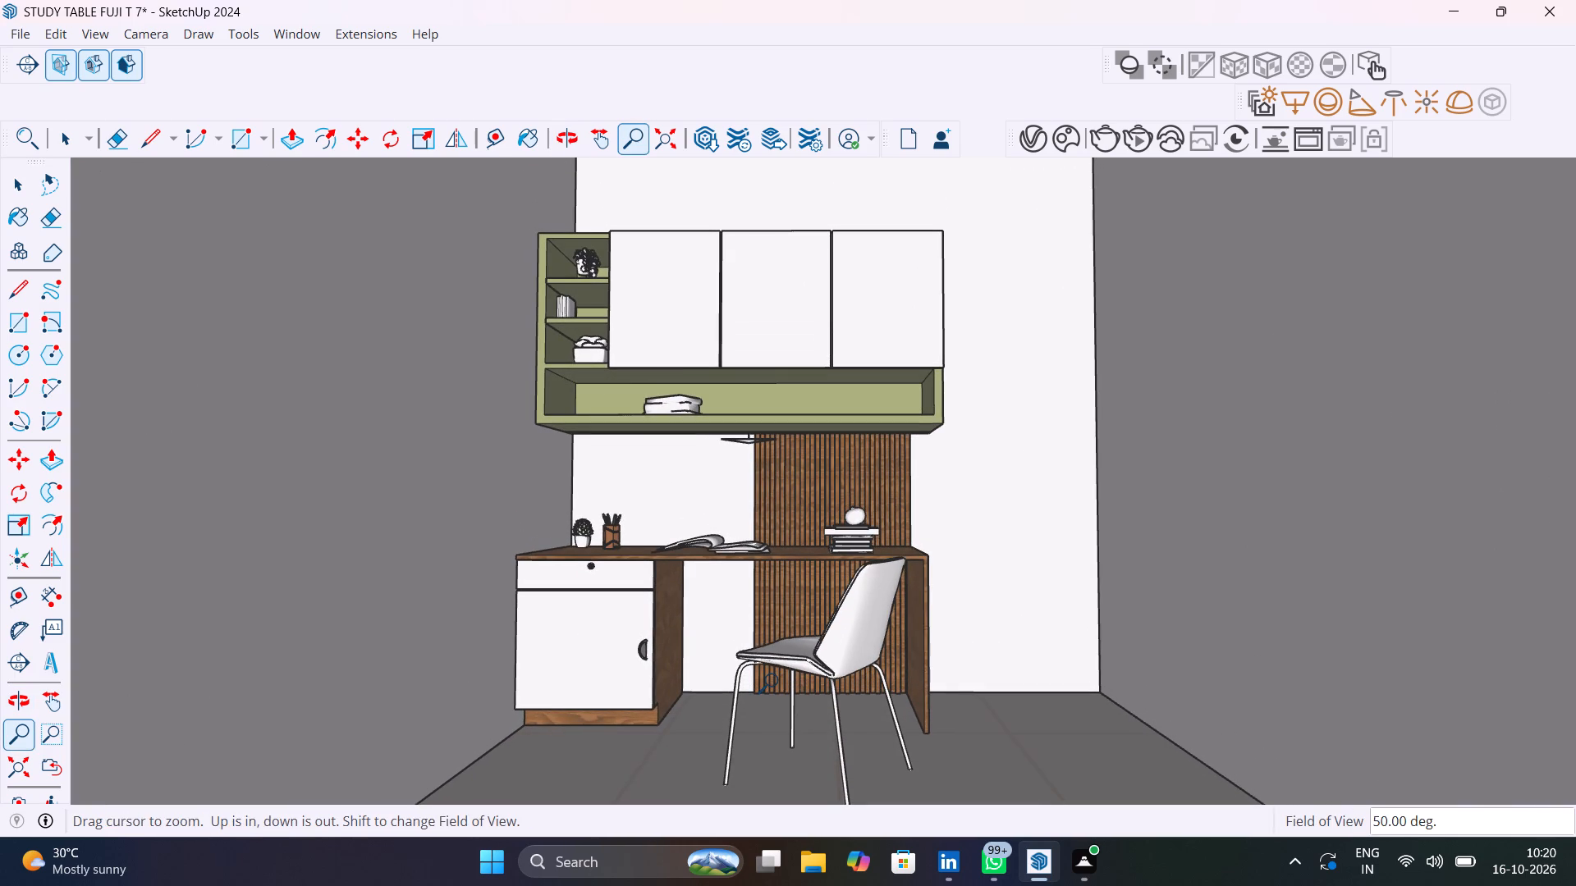
shift+middle_drag(776, 682, 780, 659)
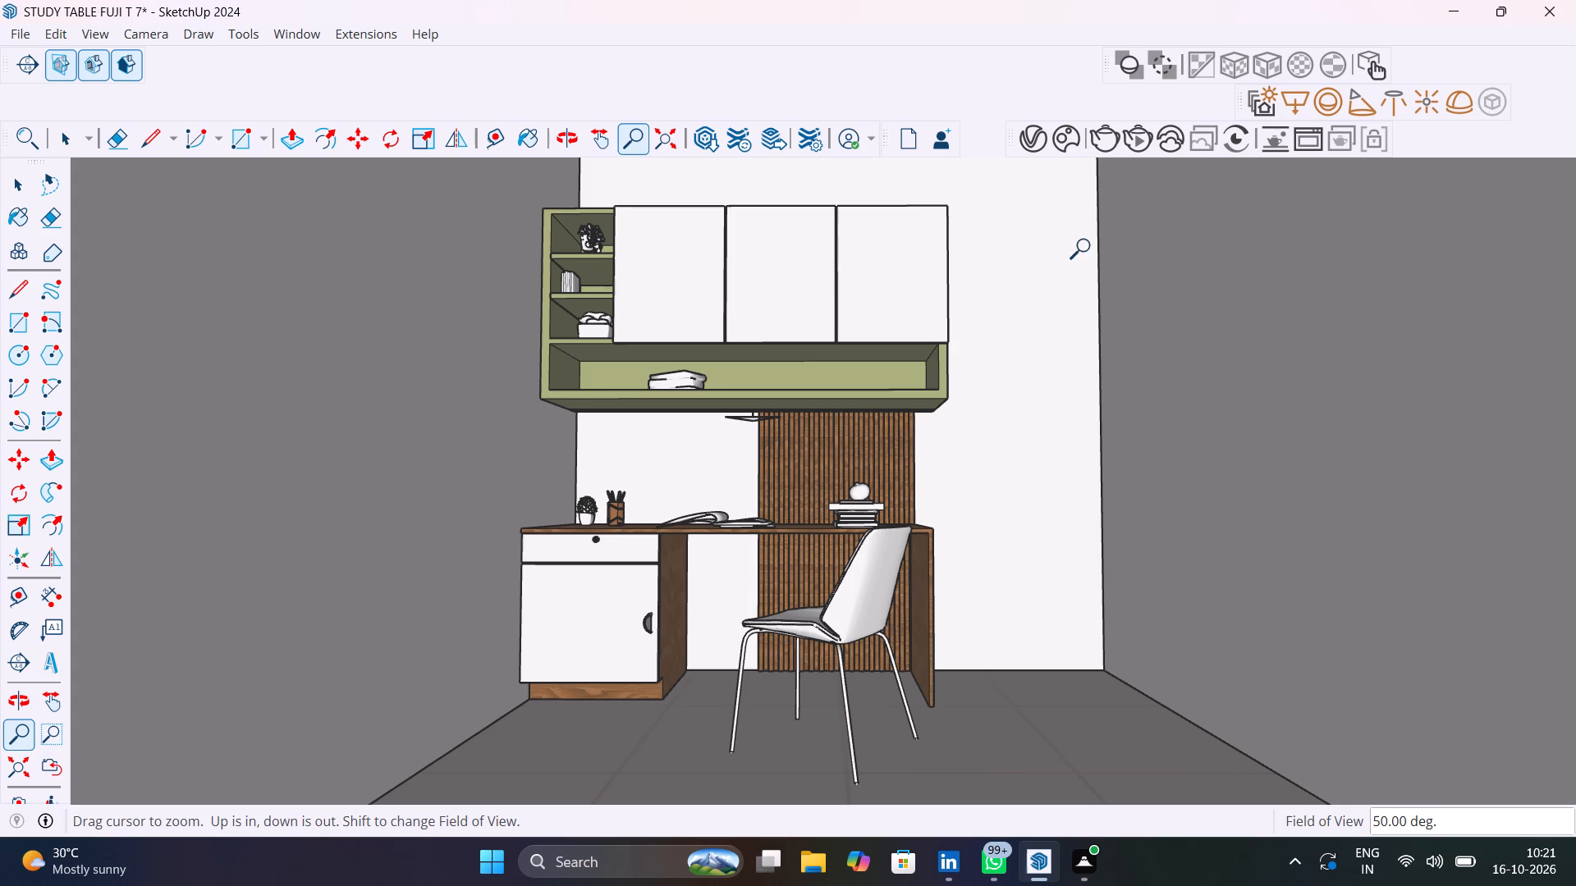
click(1110, 135)
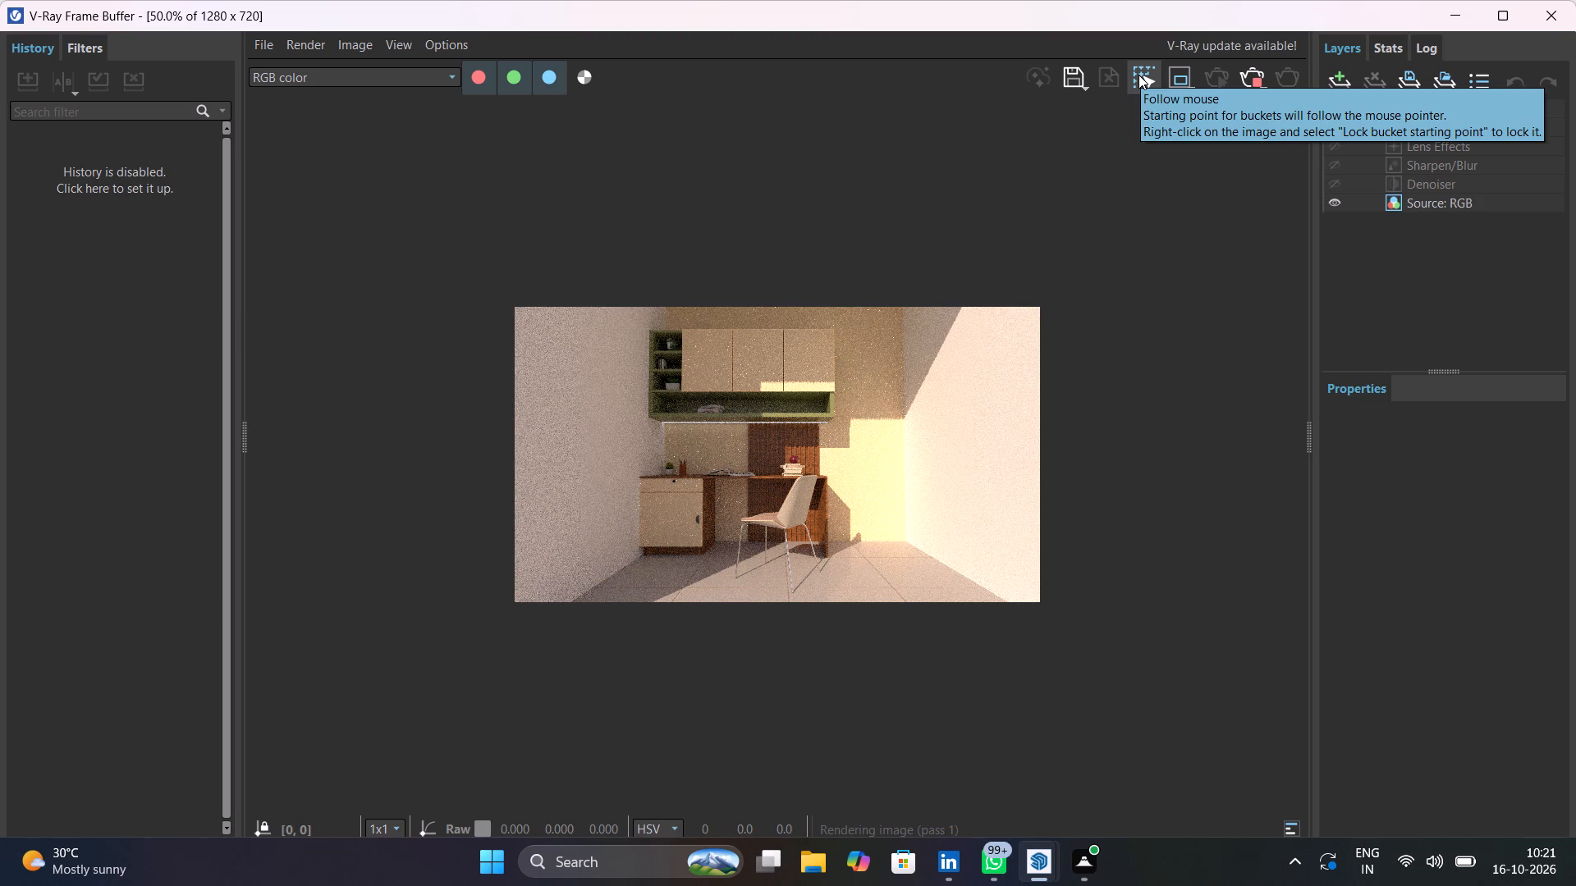
key(ctrl+z)
click(1251, 71)
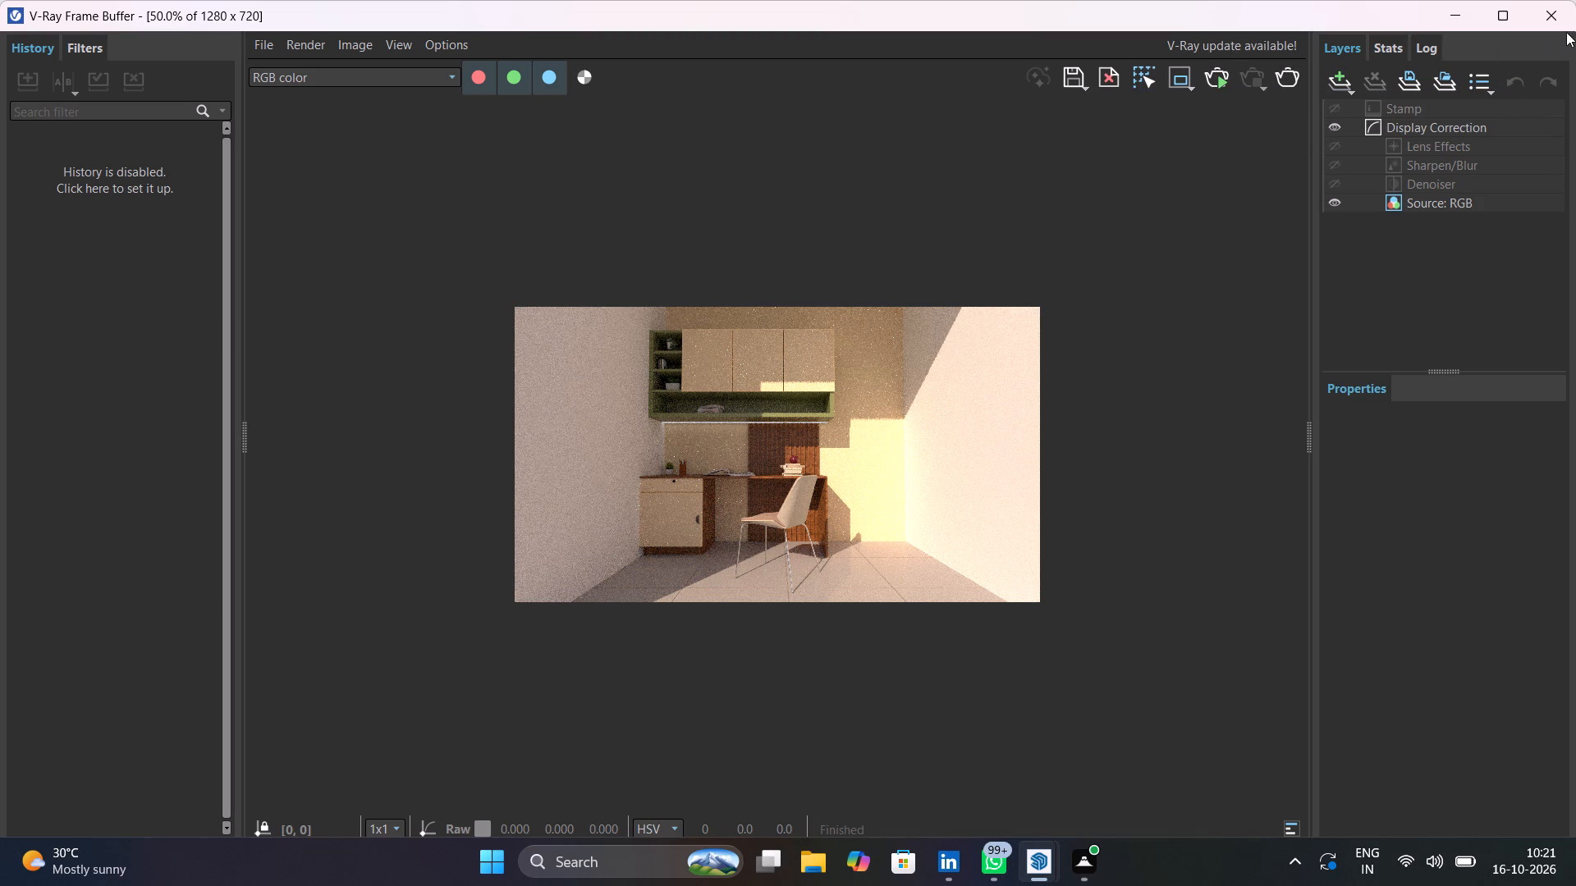
click(1562, 14)
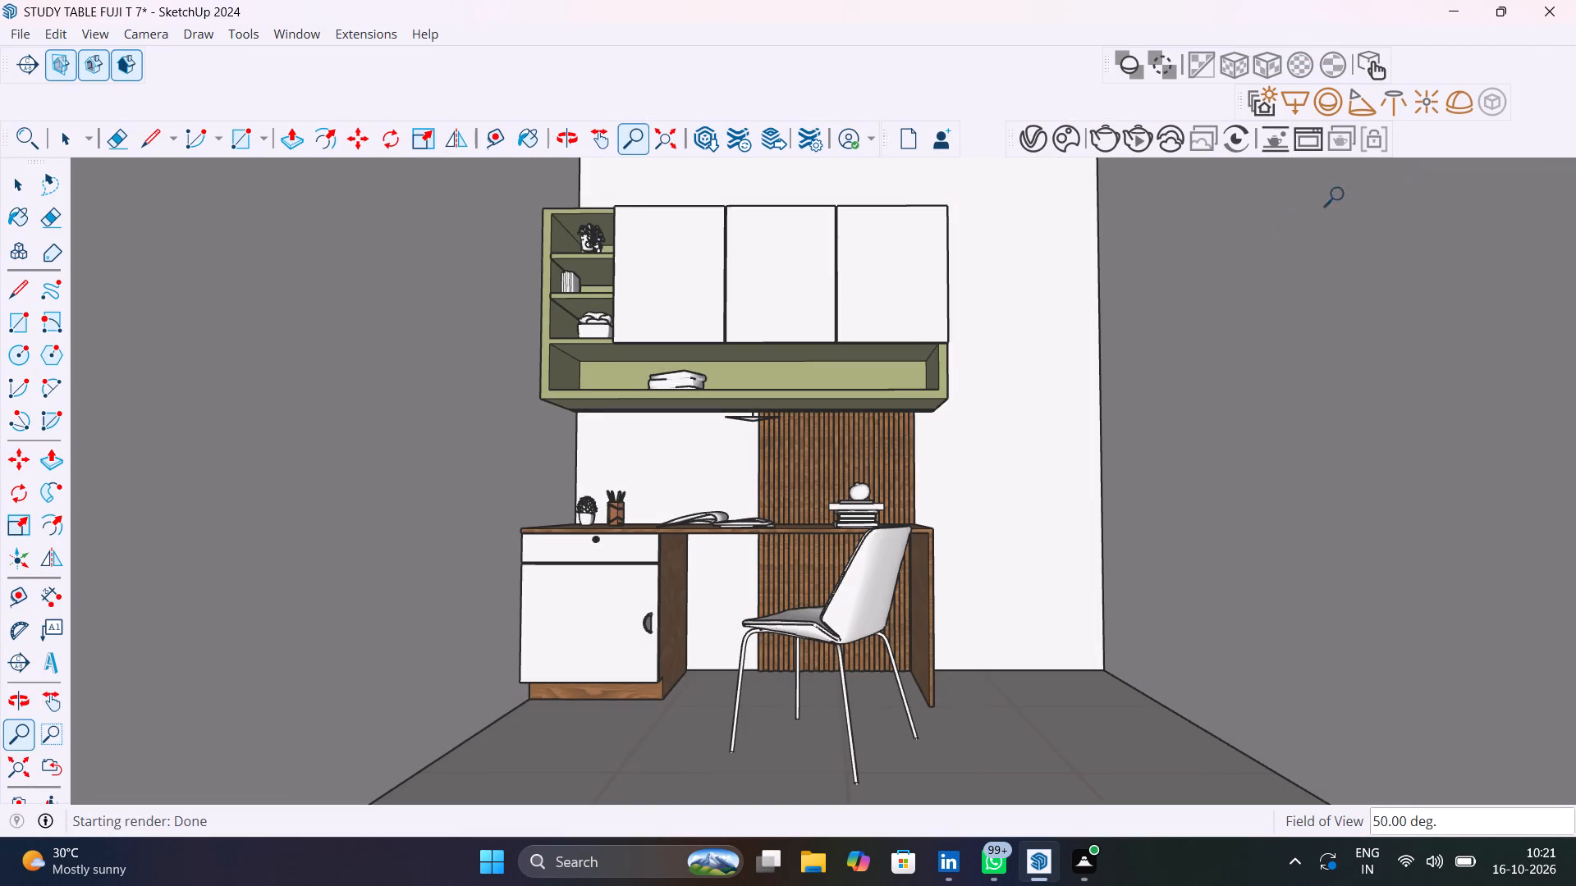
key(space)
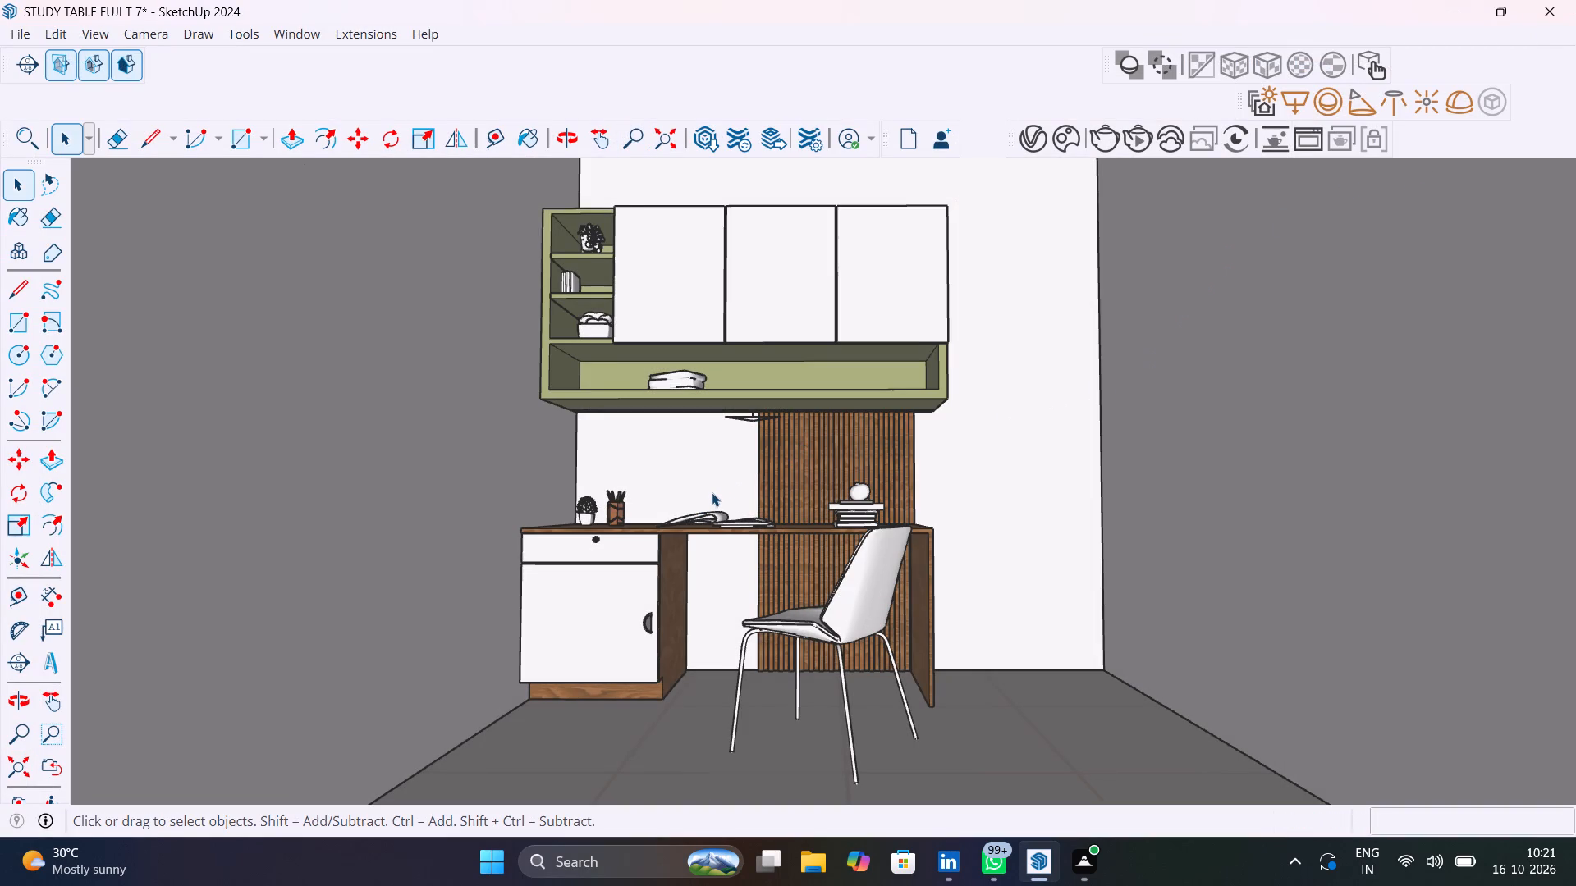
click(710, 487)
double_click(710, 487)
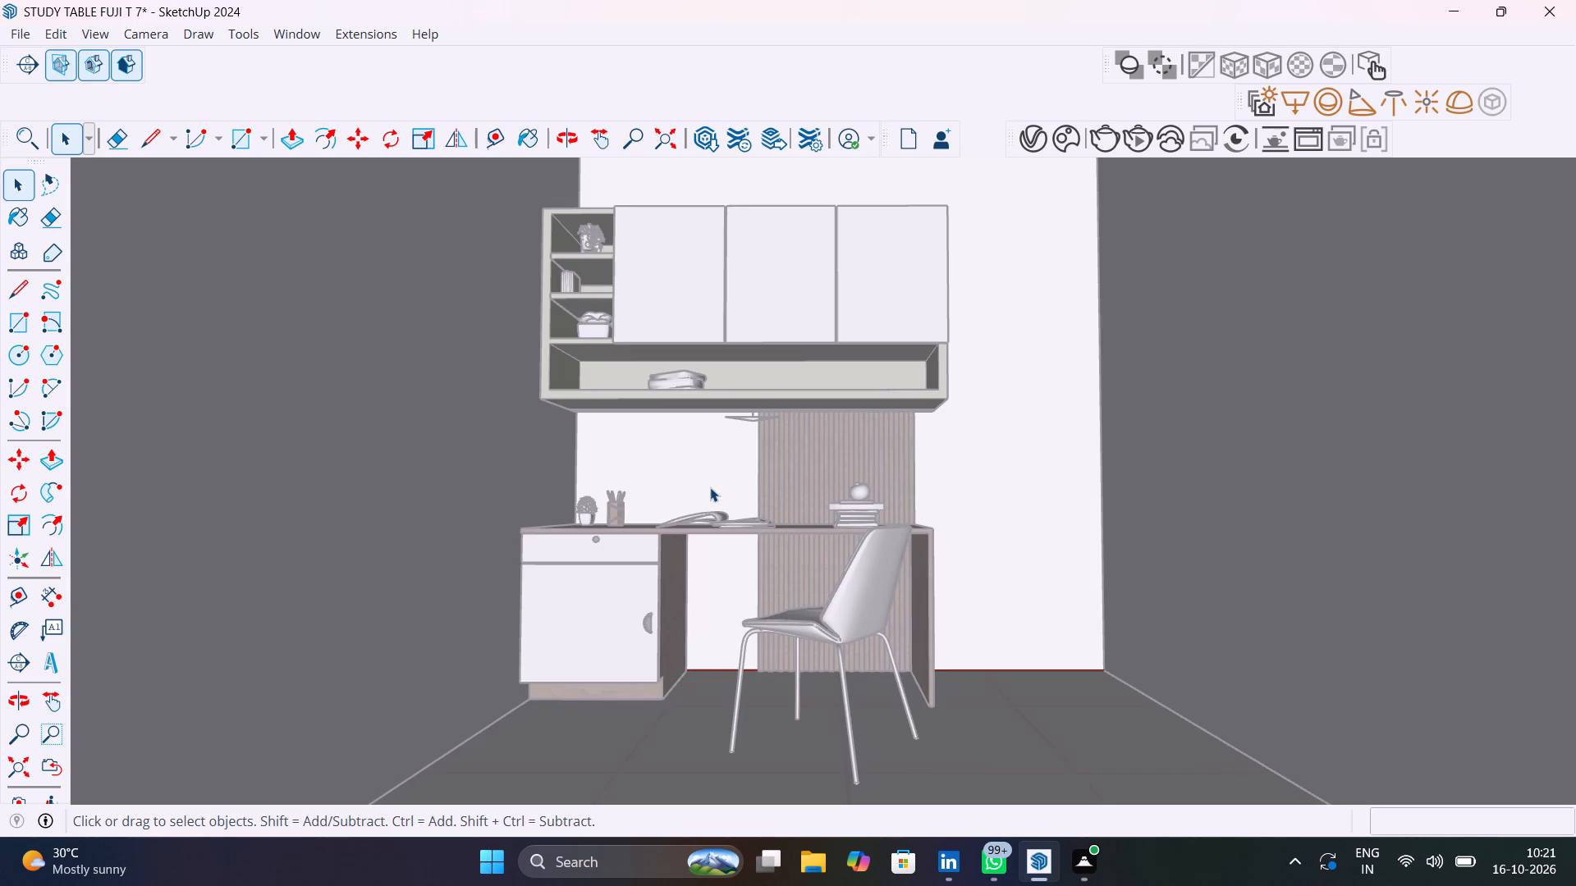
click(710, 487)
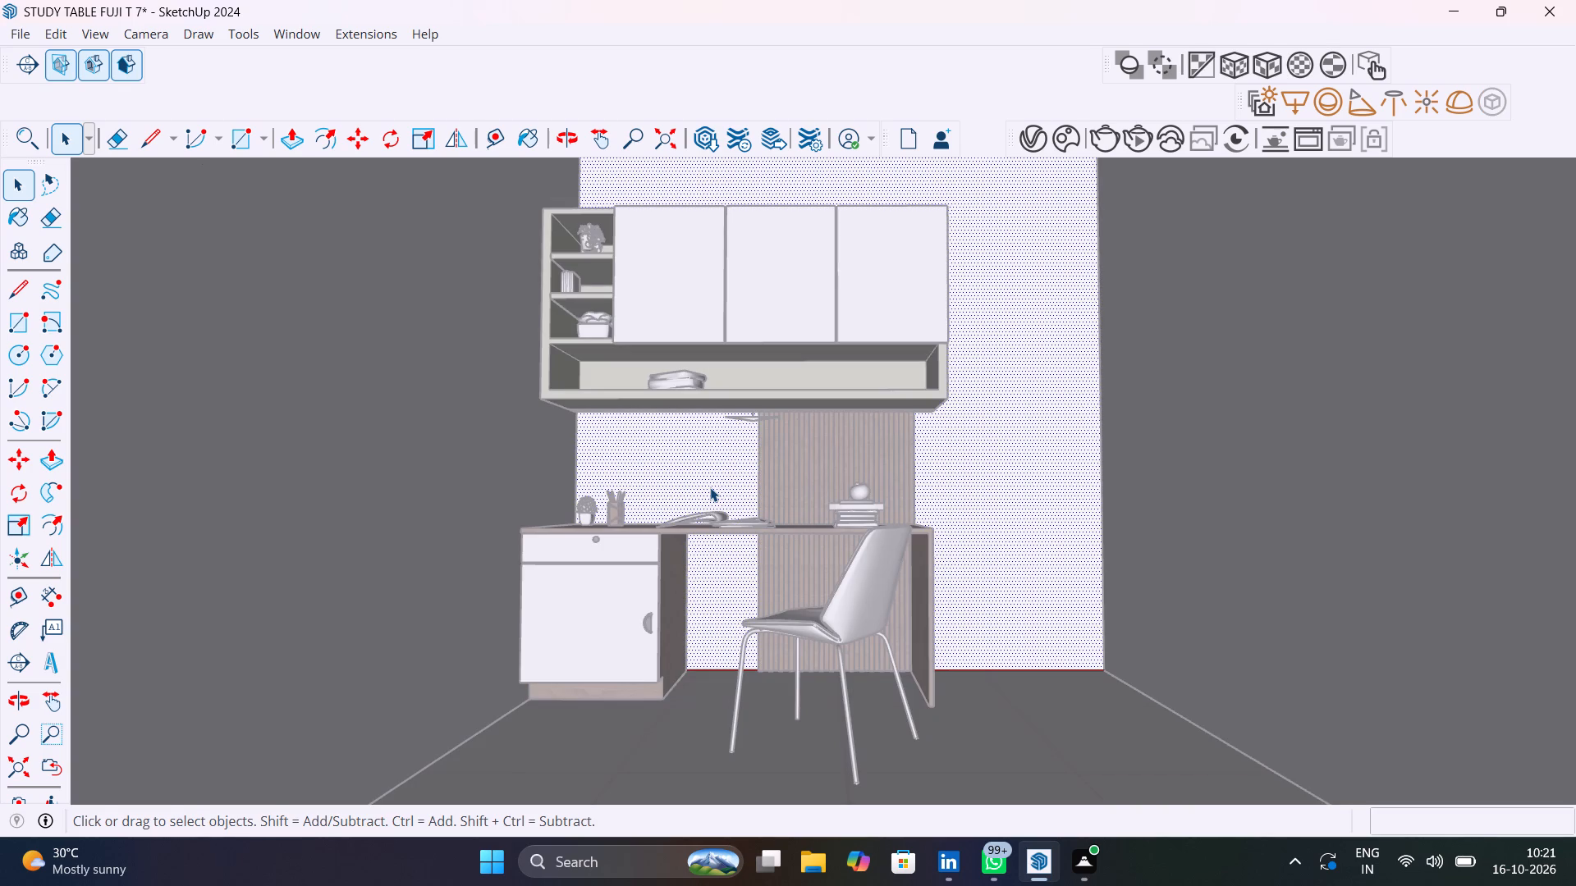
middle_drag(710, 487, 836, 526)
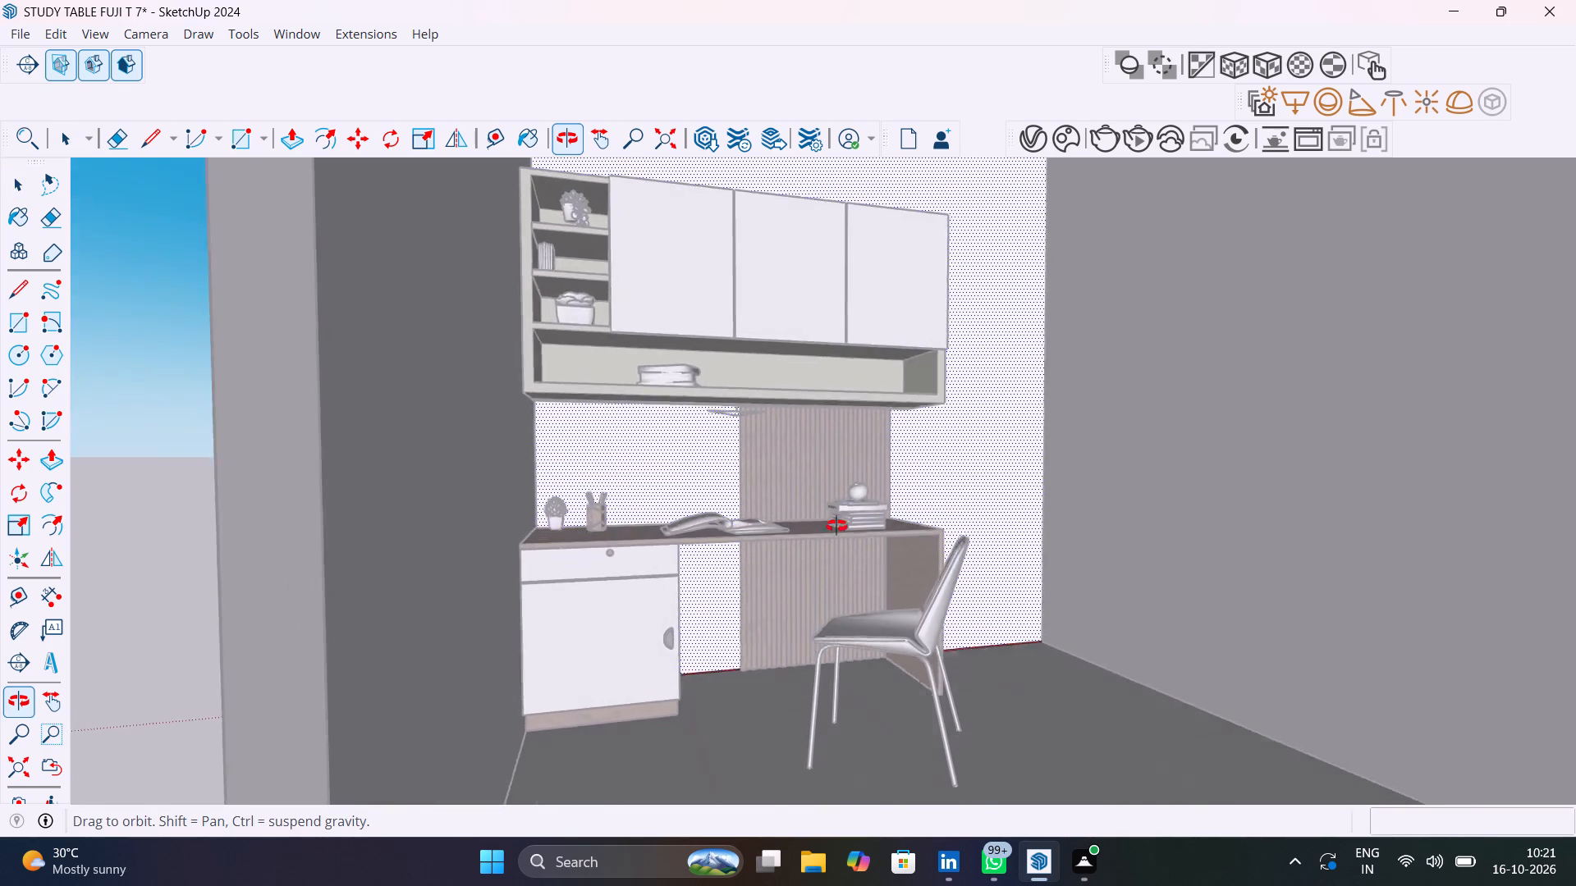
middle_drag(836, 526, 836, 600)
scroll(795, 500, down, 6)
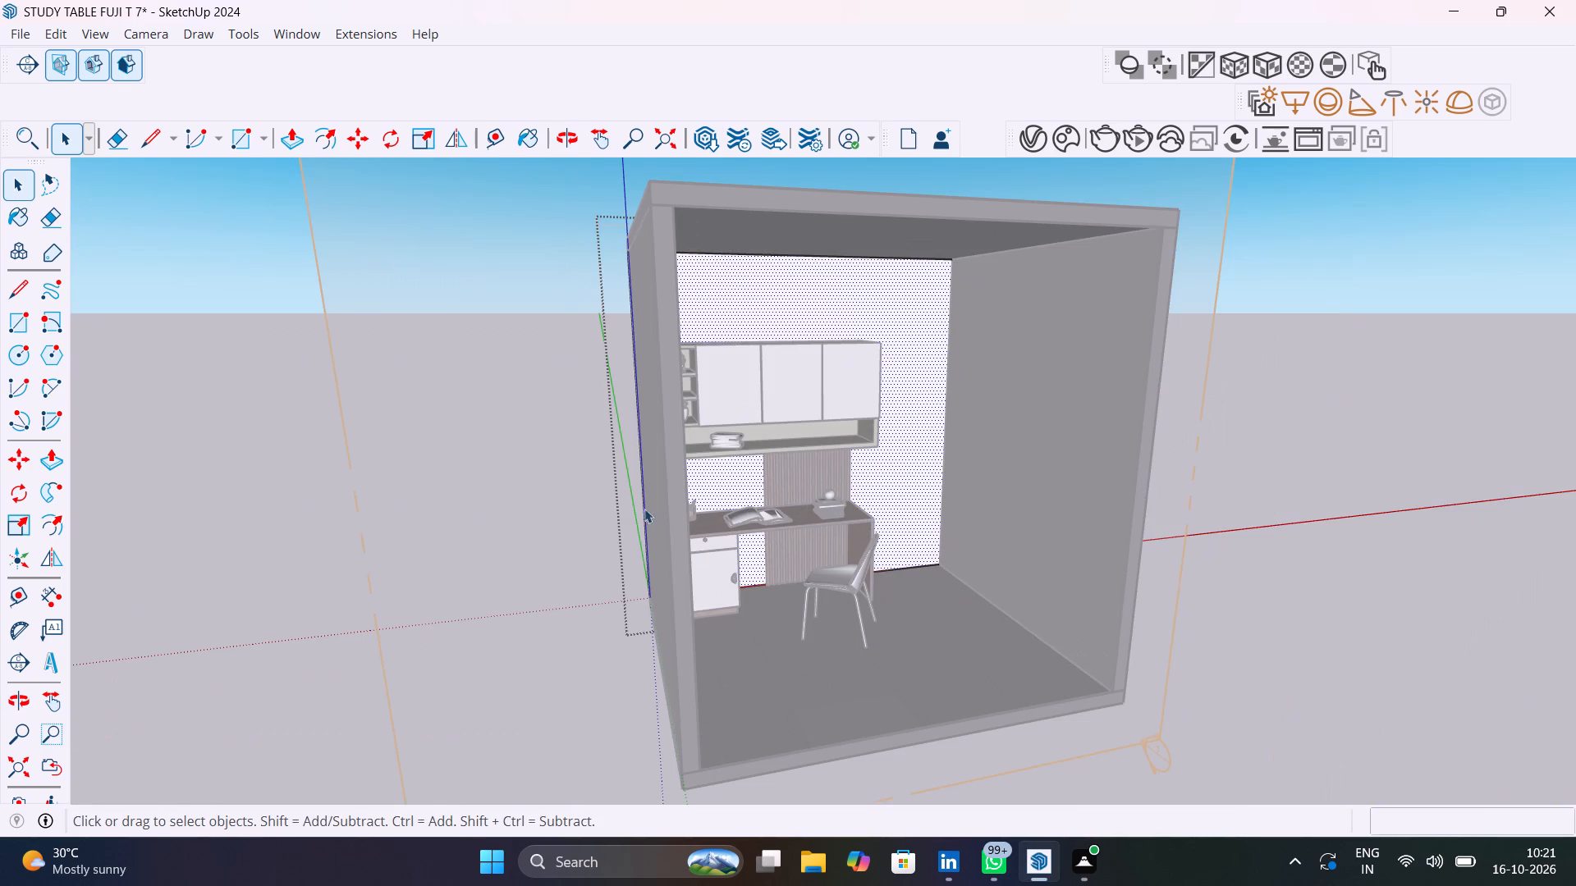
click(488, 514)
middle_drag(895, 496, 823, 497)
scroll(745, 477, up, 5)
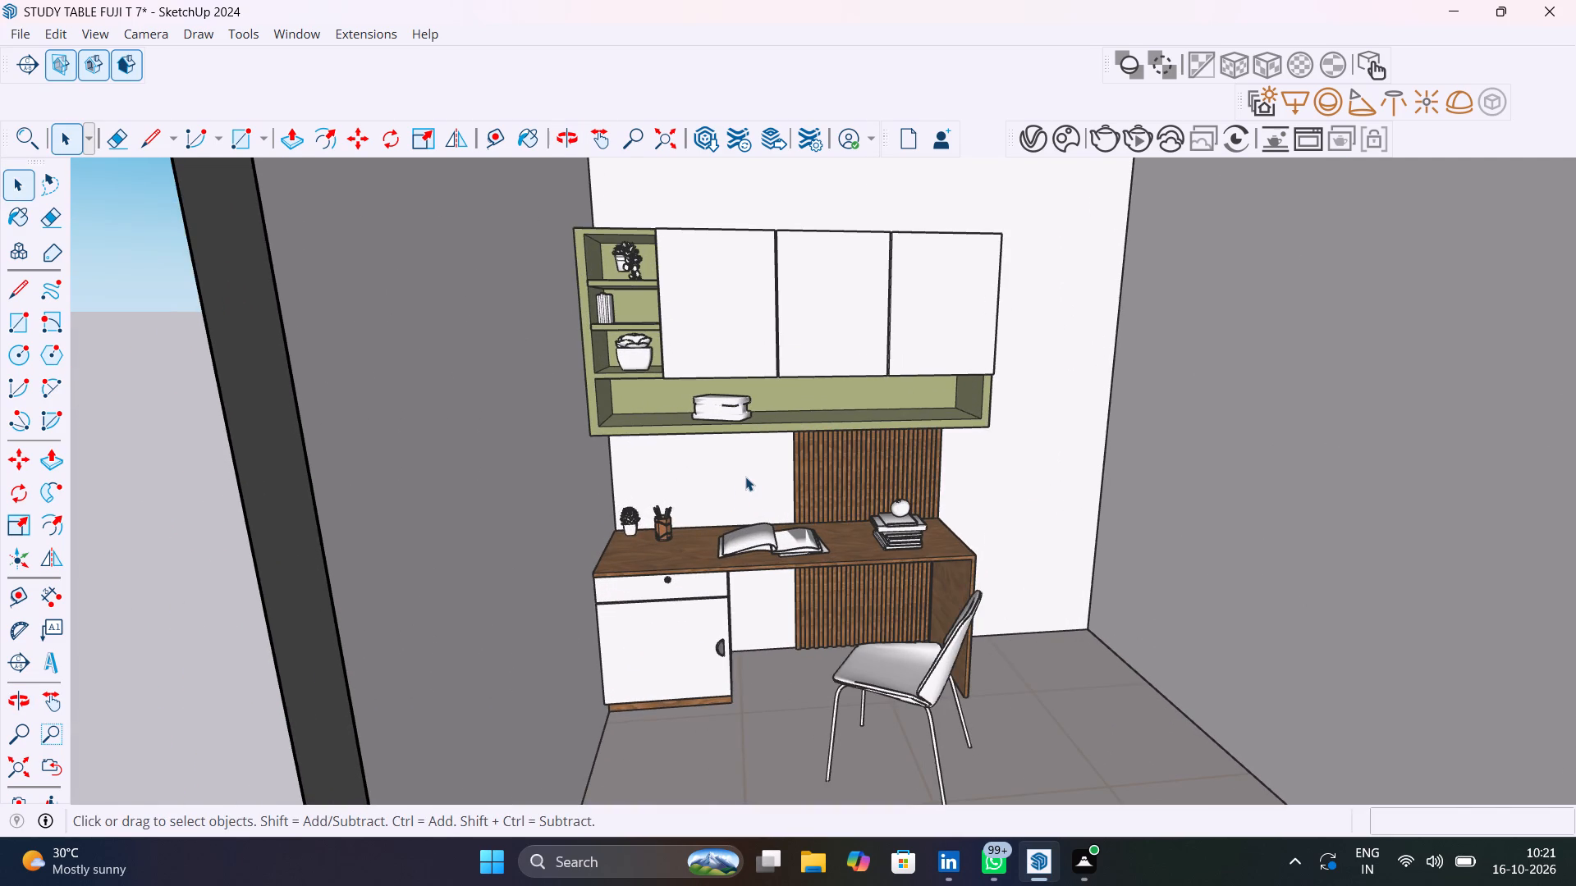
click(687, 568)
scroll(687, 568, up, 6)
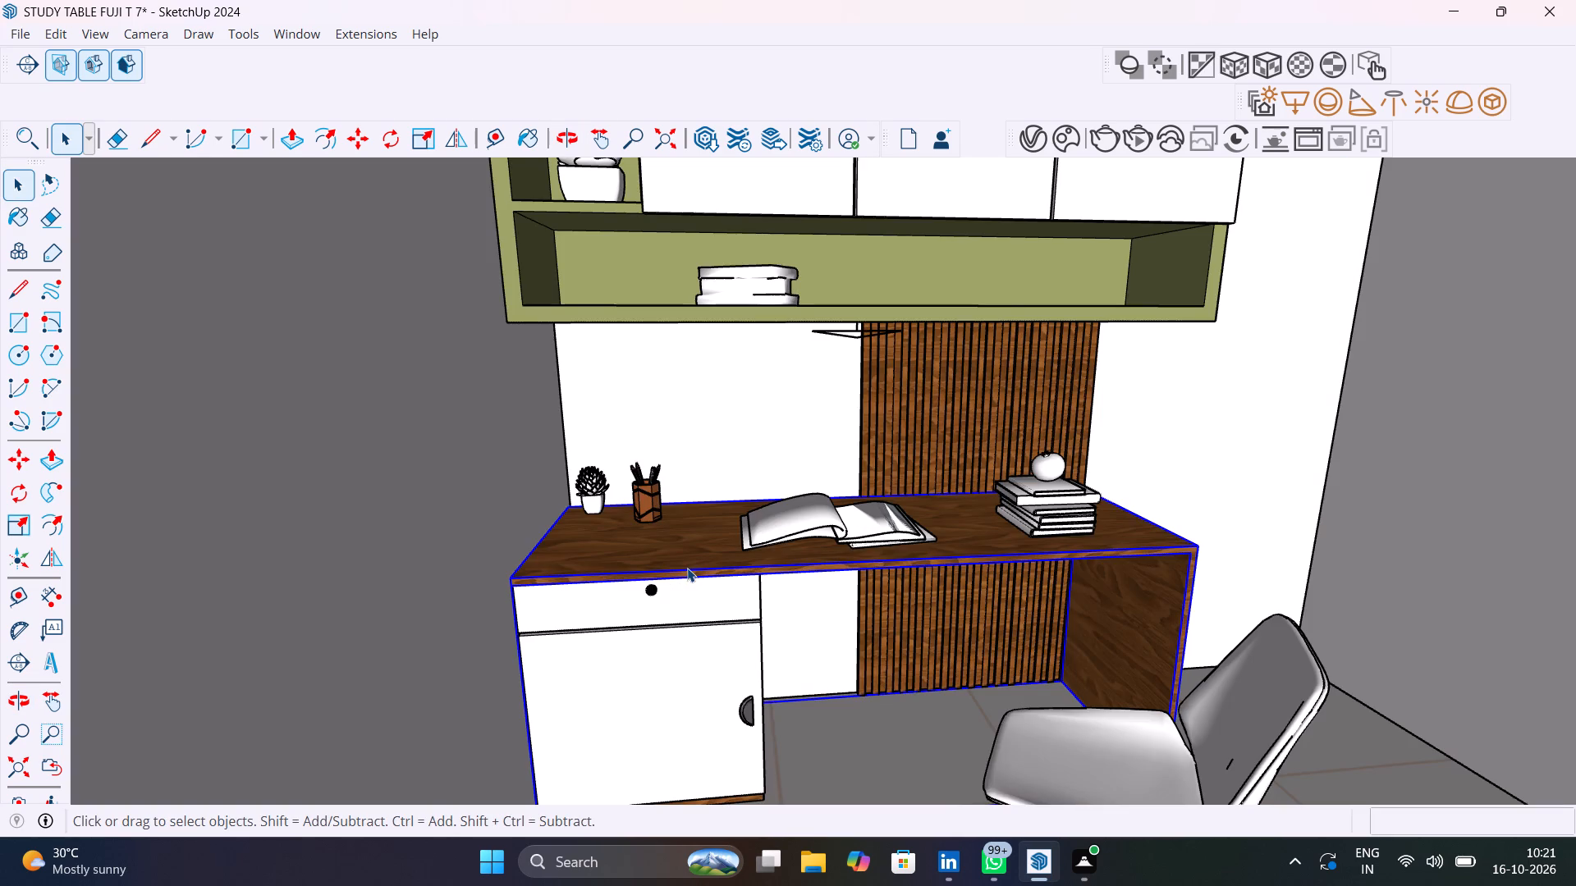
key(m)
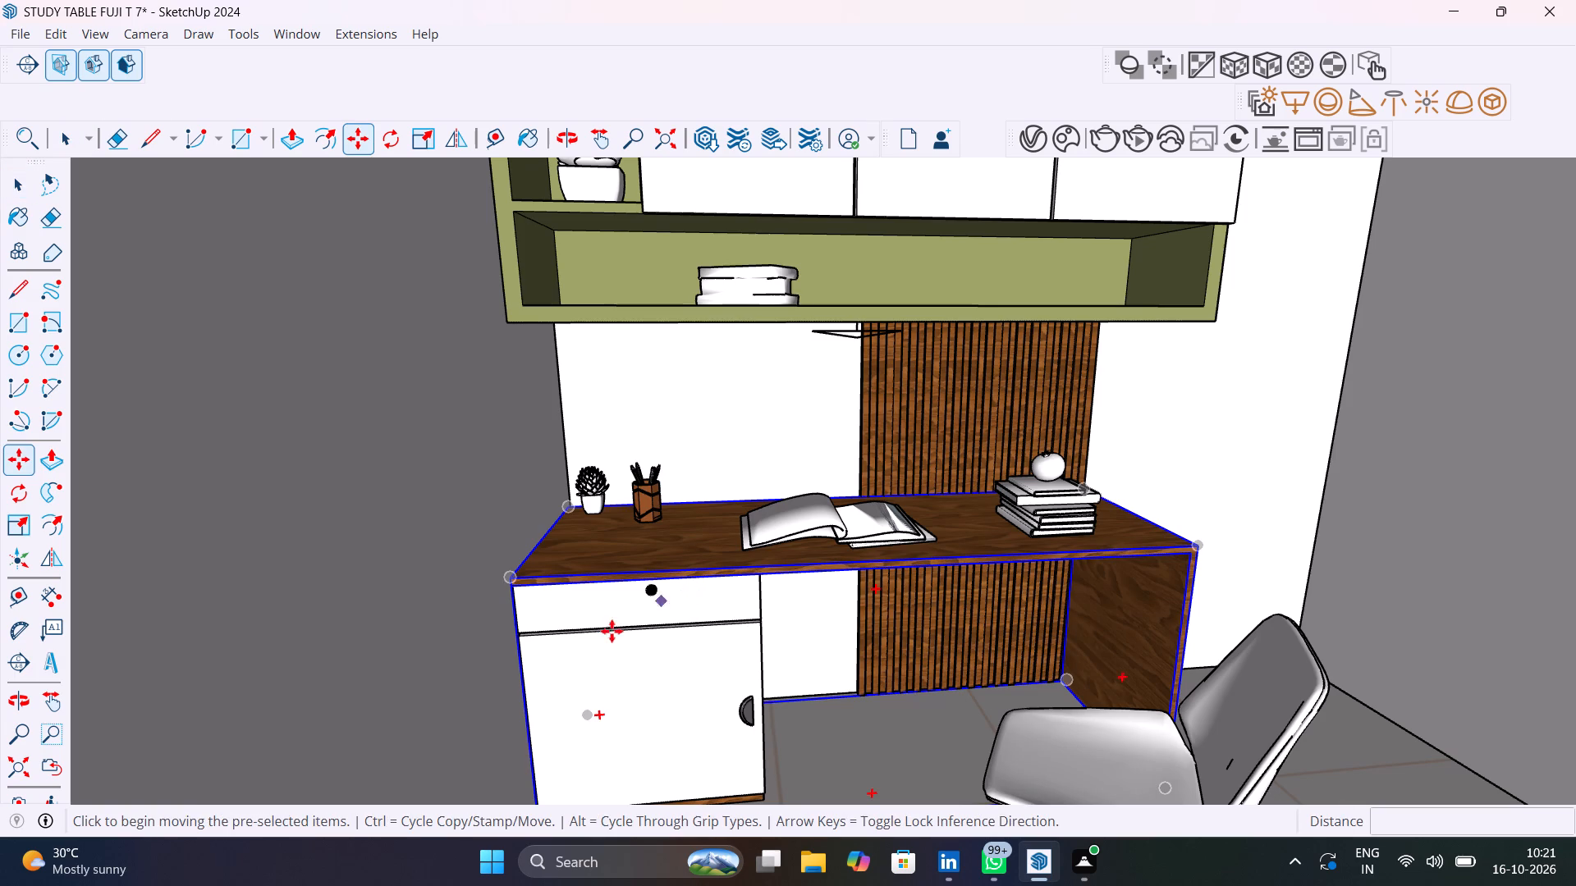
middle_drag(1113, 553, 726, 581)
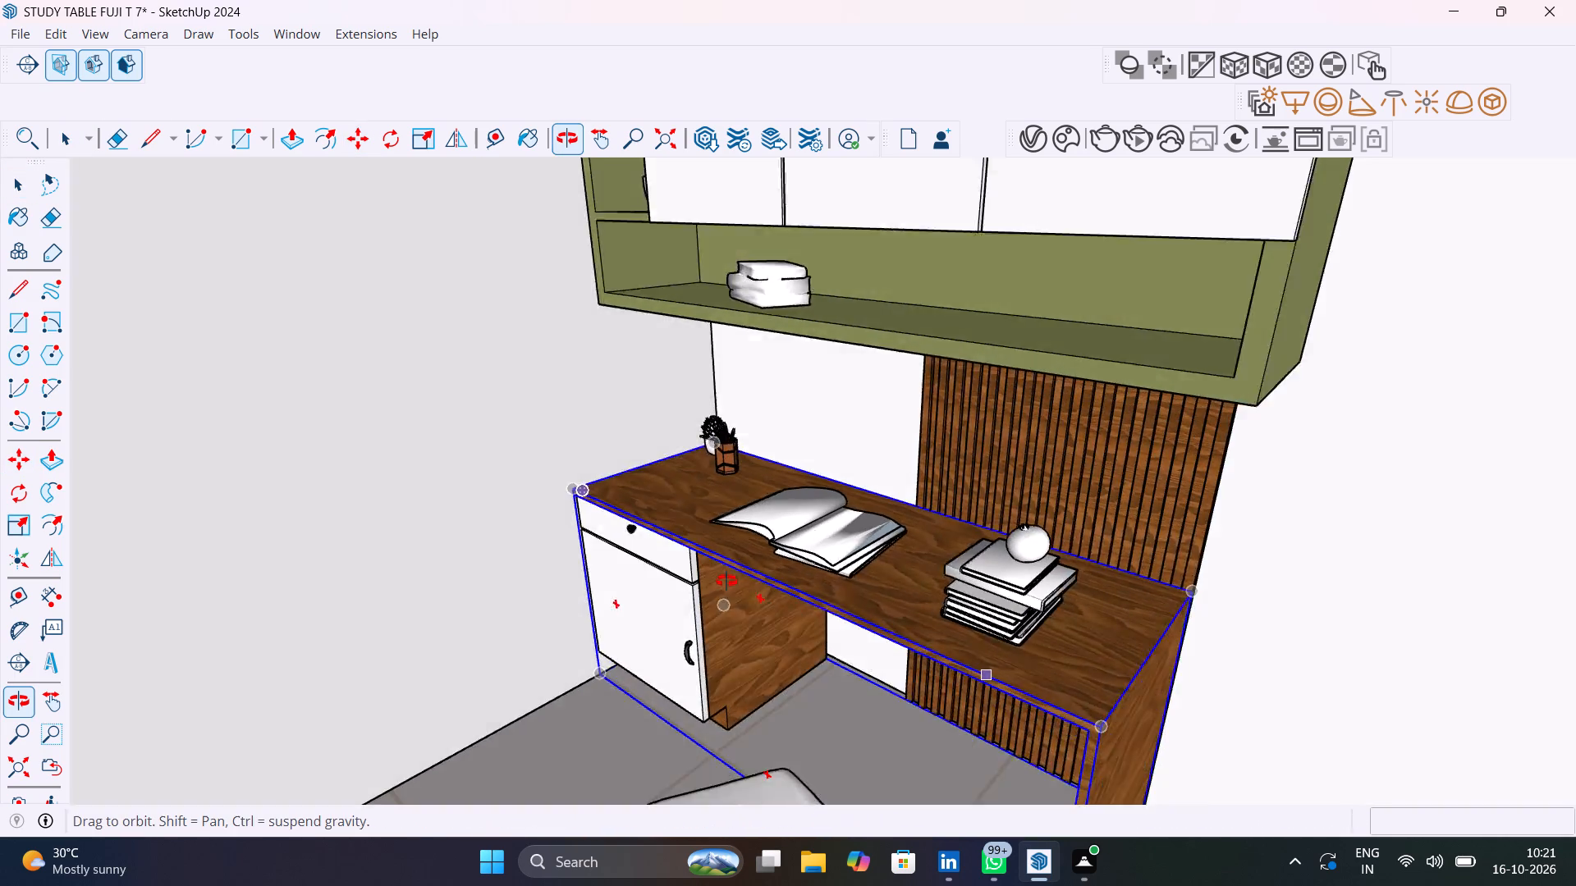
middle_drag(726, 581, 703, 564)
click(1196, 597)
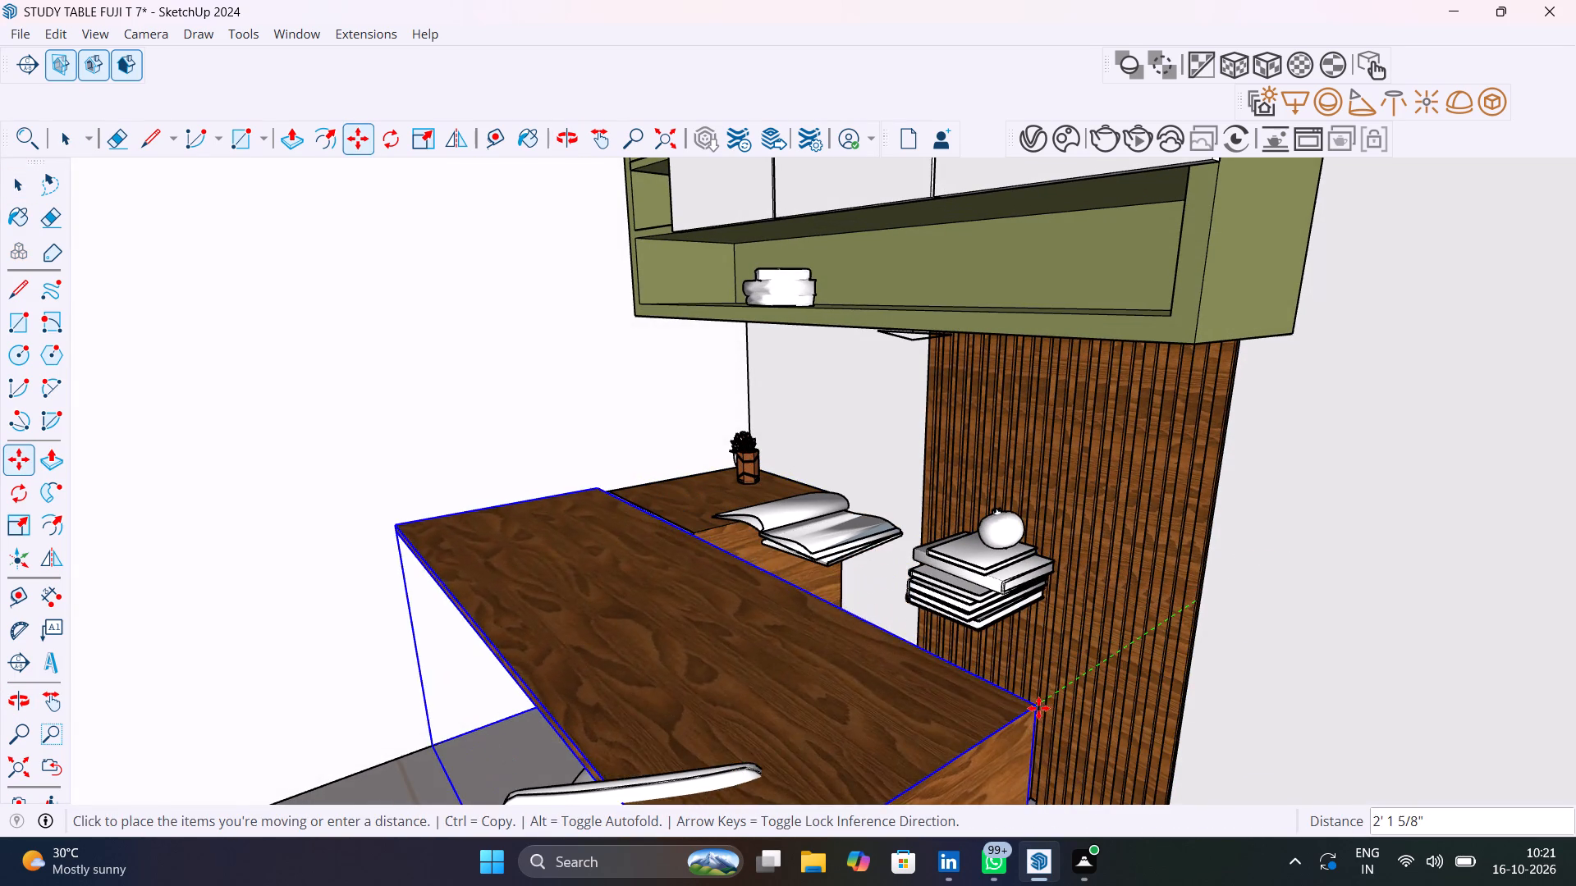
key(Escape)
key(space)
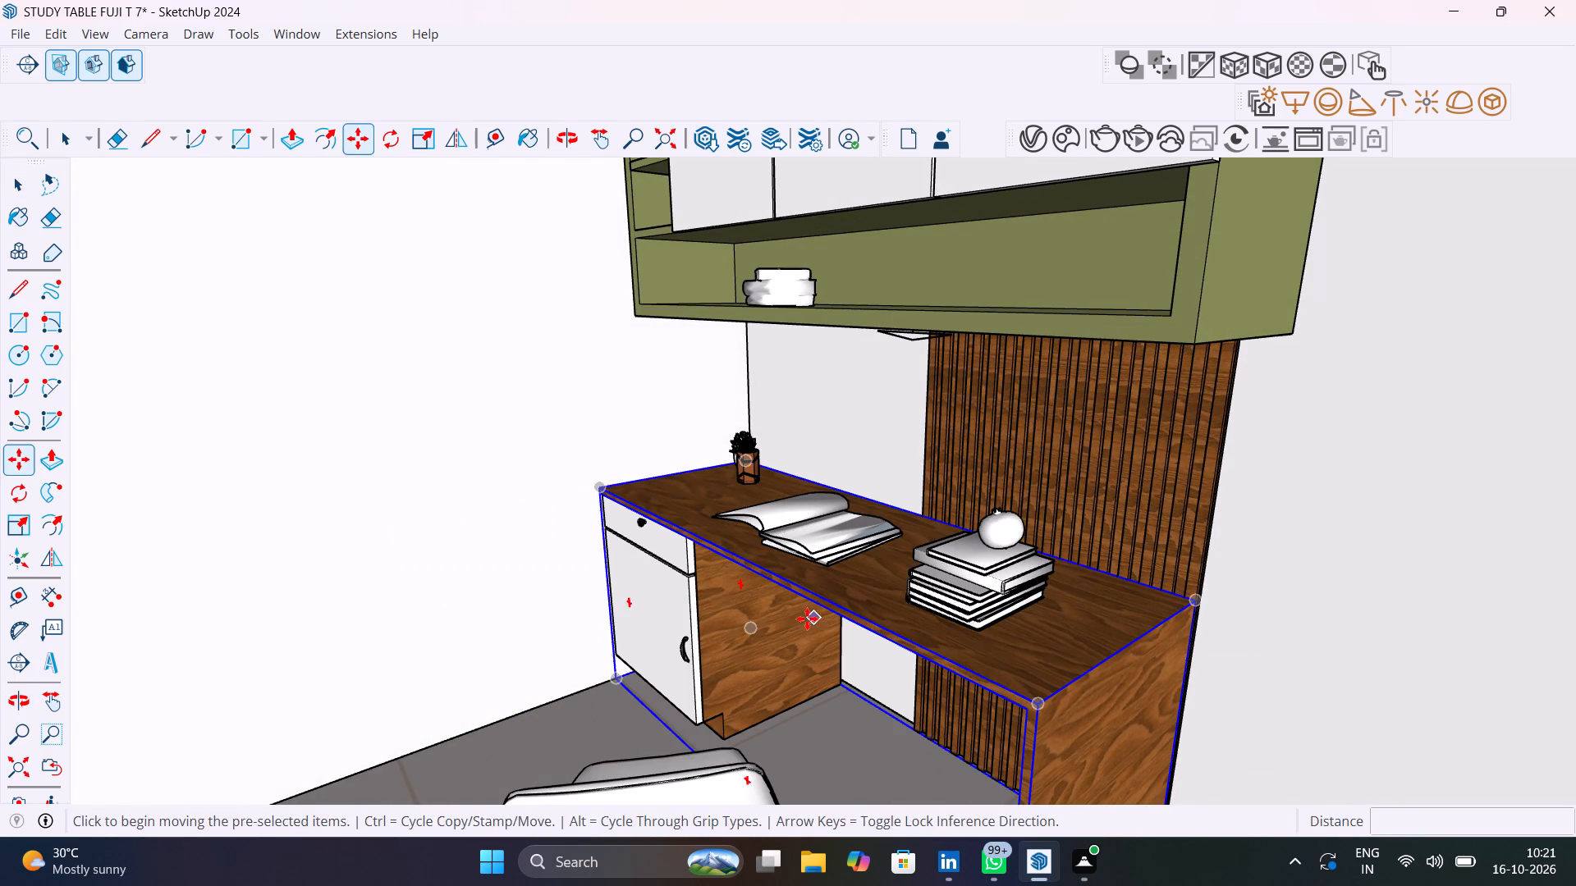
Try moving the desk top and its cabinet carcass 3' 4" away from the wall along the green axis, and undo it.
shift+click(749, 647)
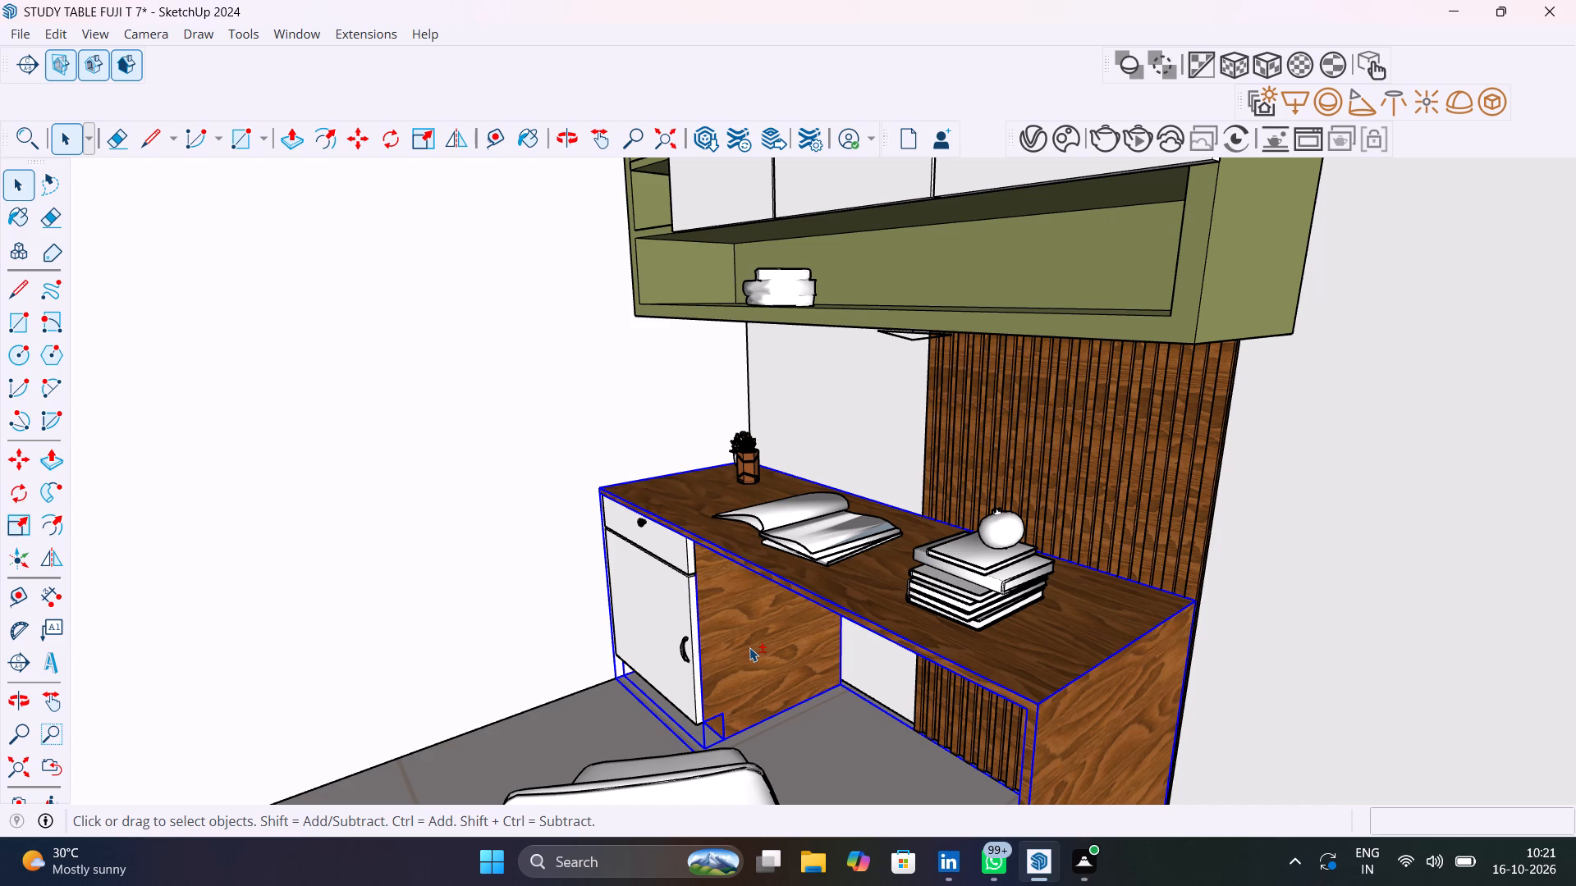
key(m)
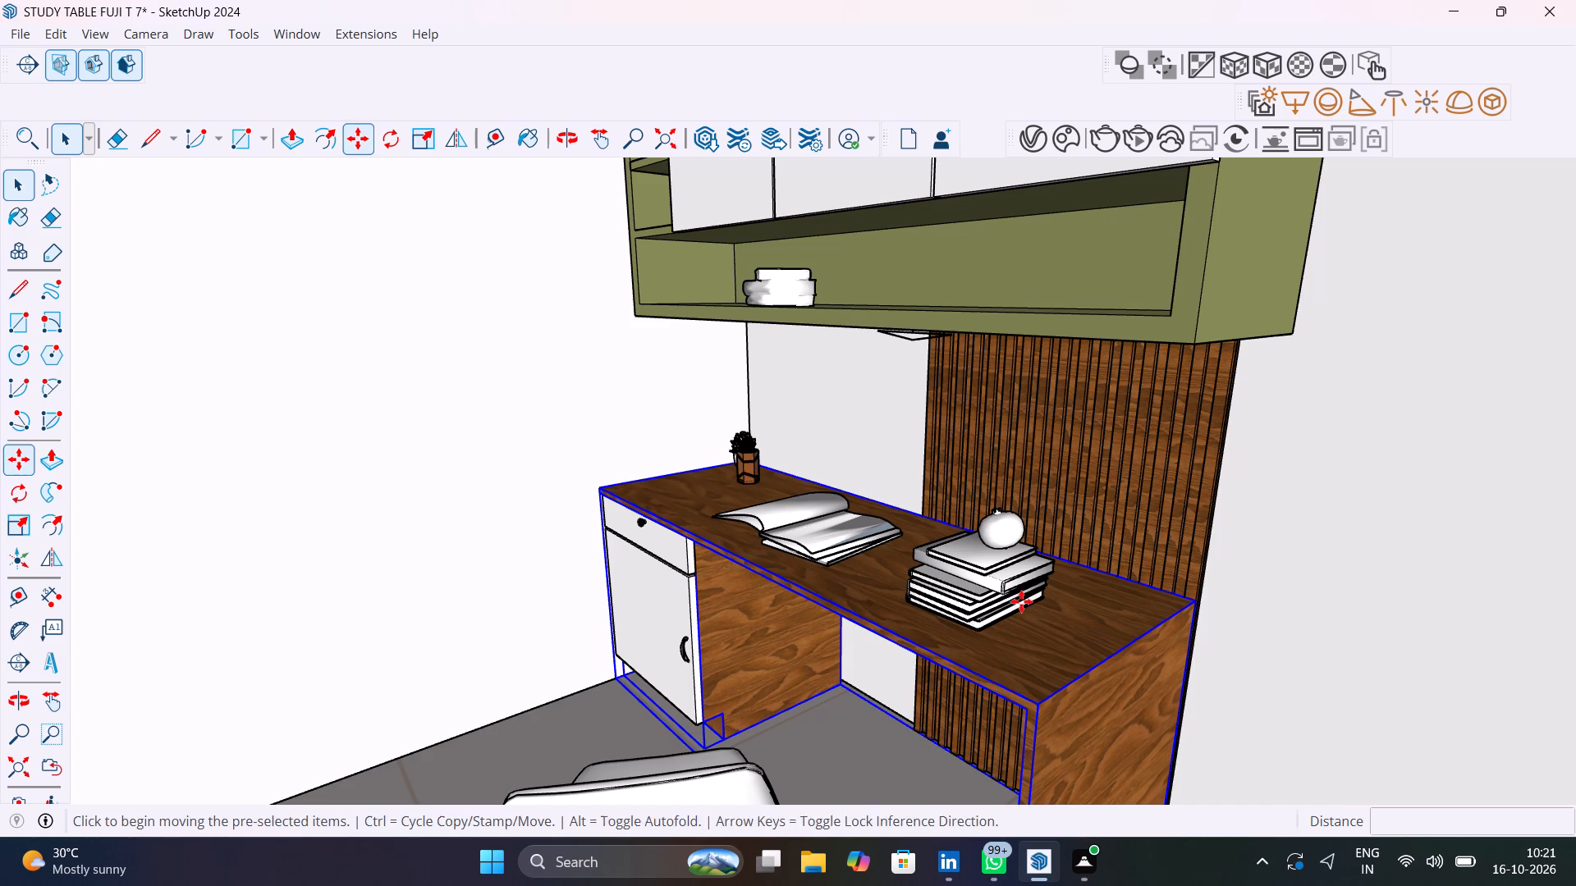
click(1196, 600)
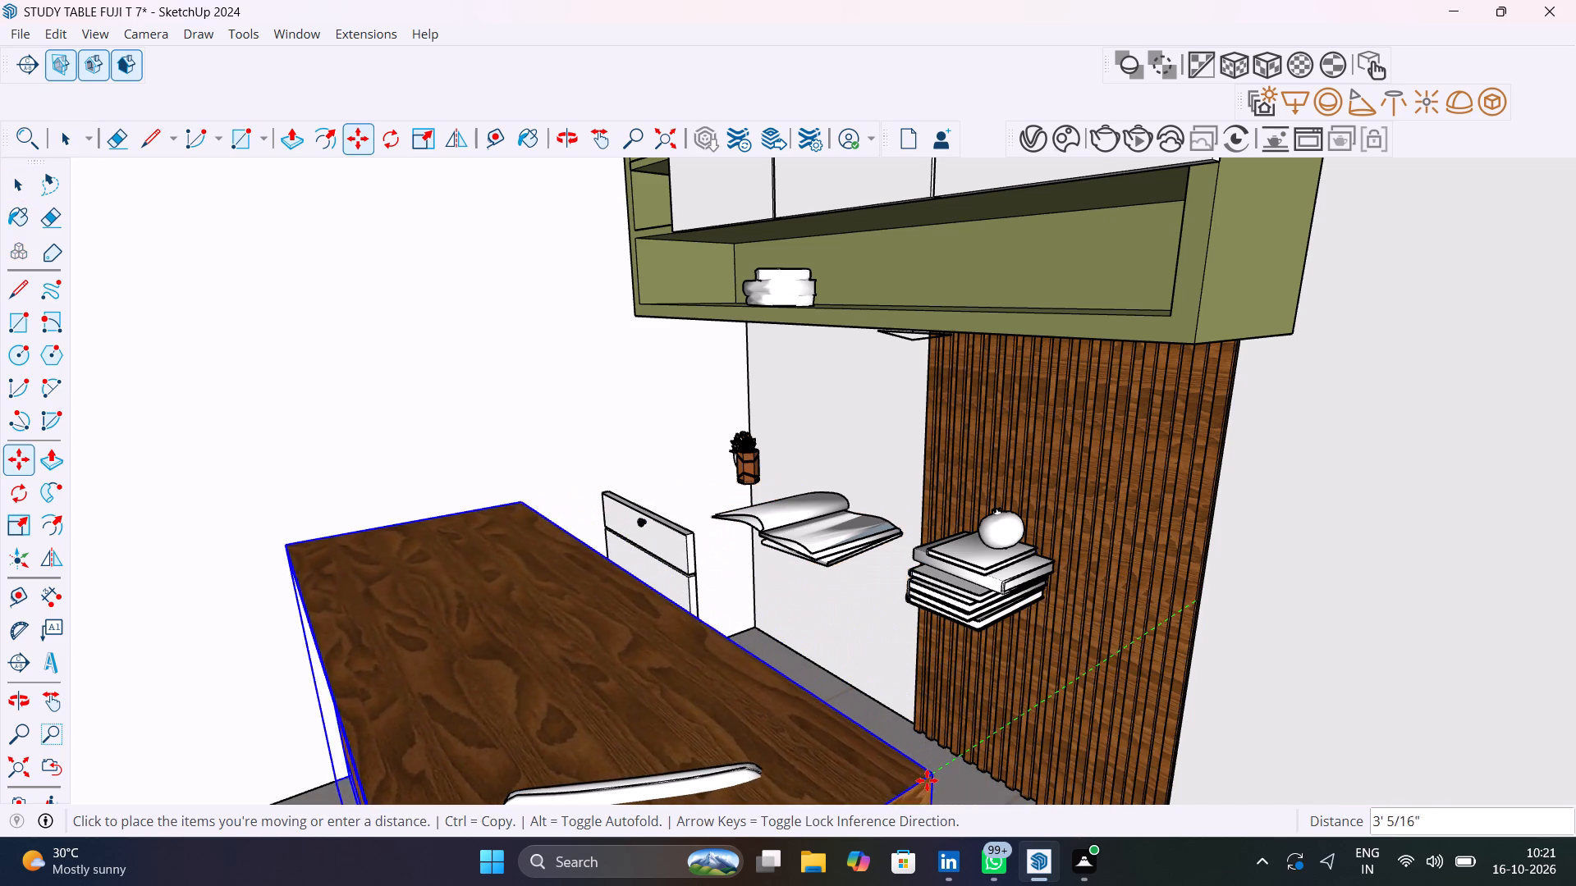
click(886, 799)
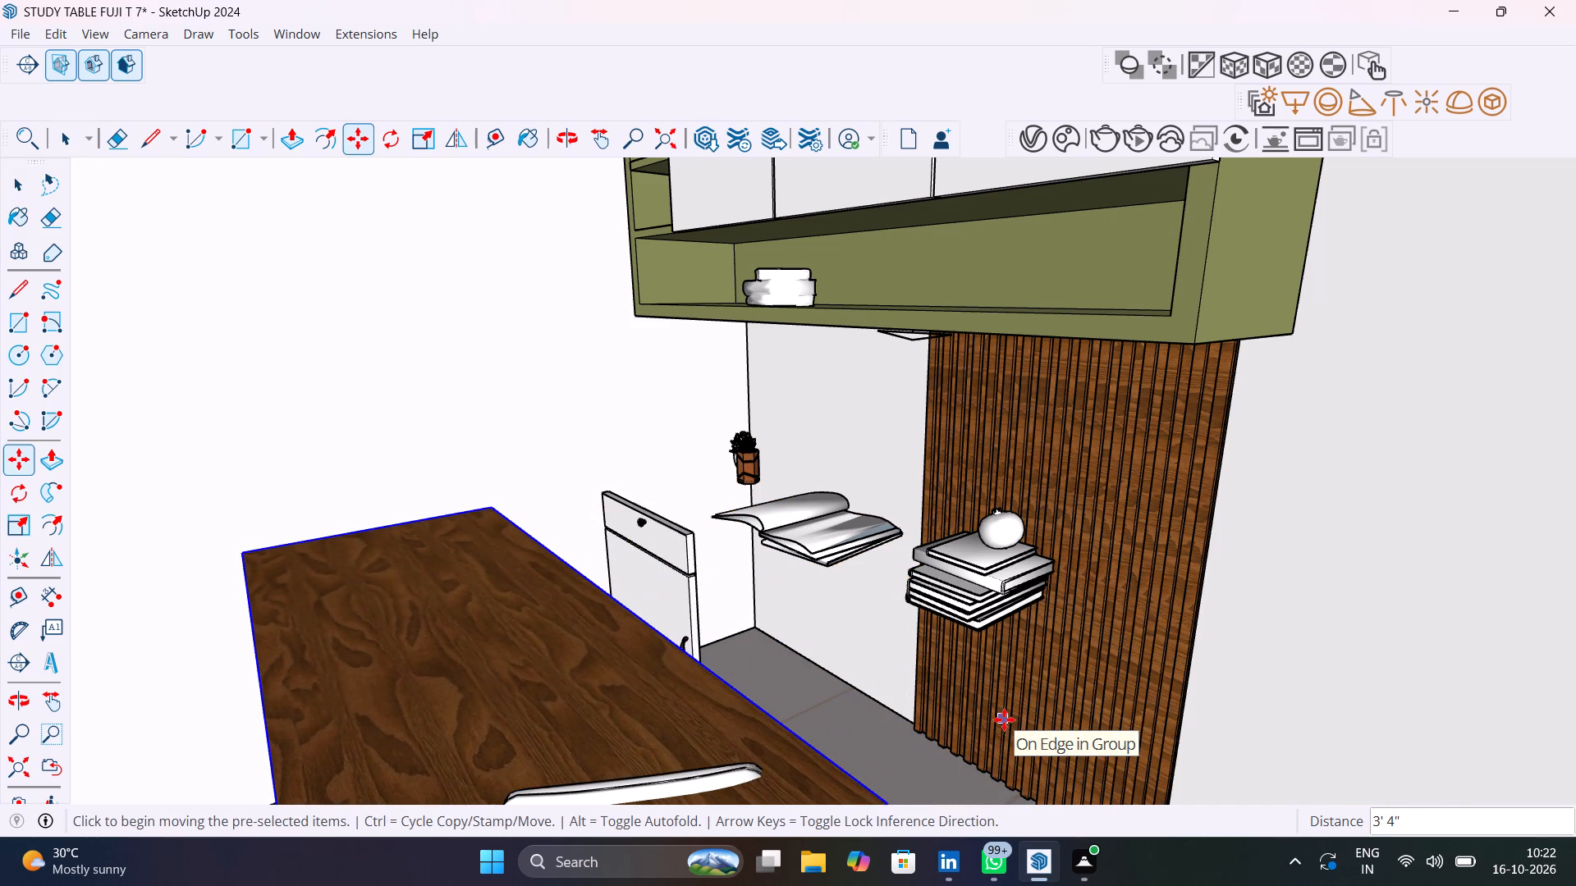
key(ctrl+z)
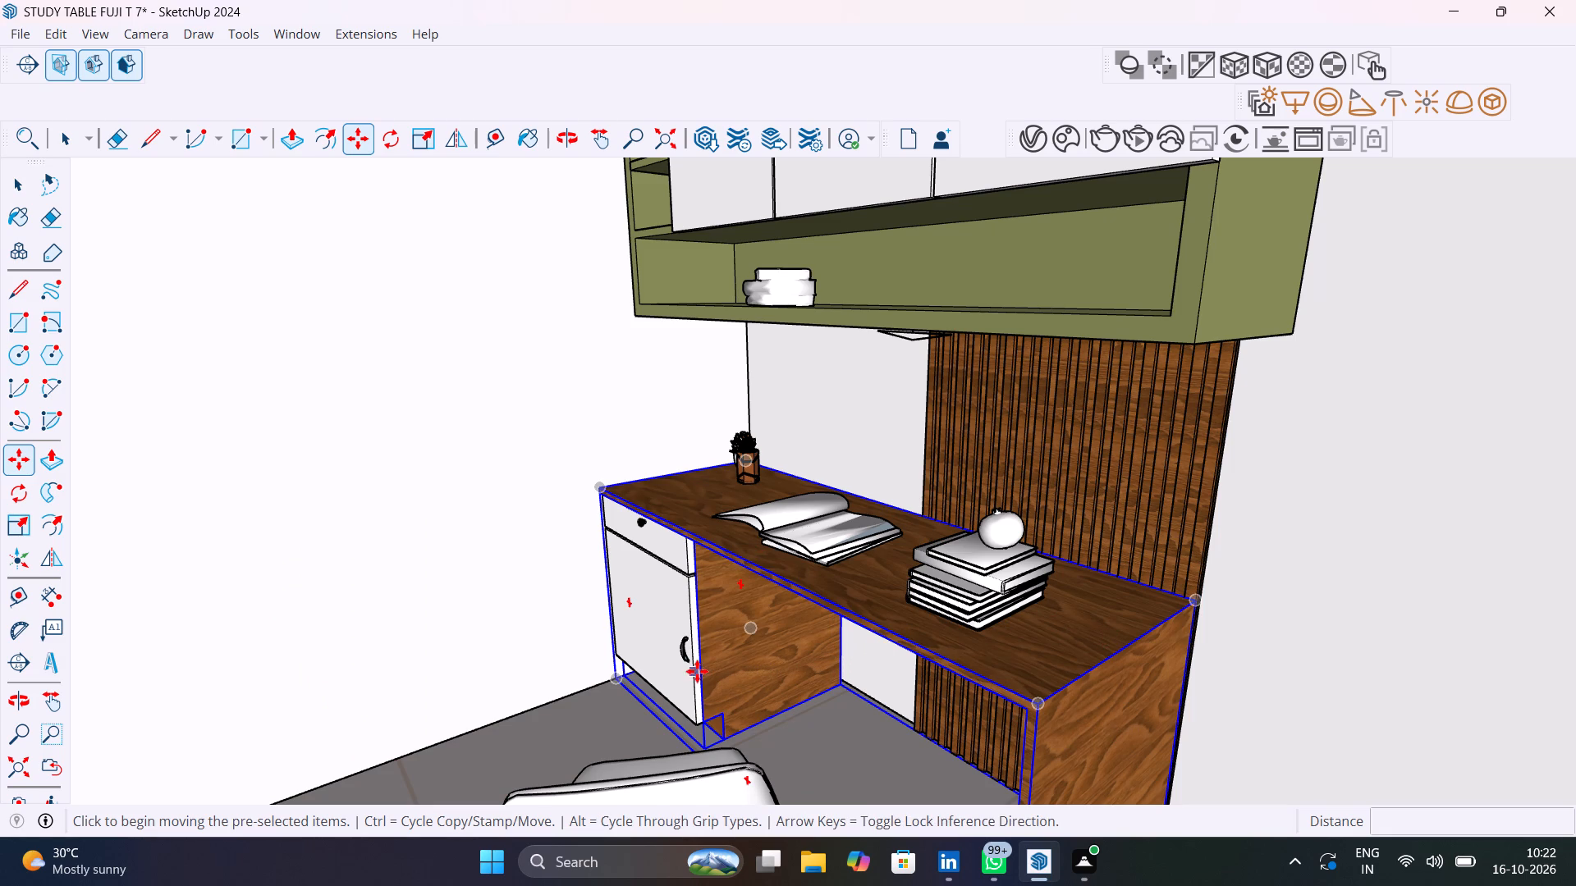
Add the cabinet fronts, book stack, open book and pencil holder to the desk selection and group them all.
key(space)
shift+click(680, 628)
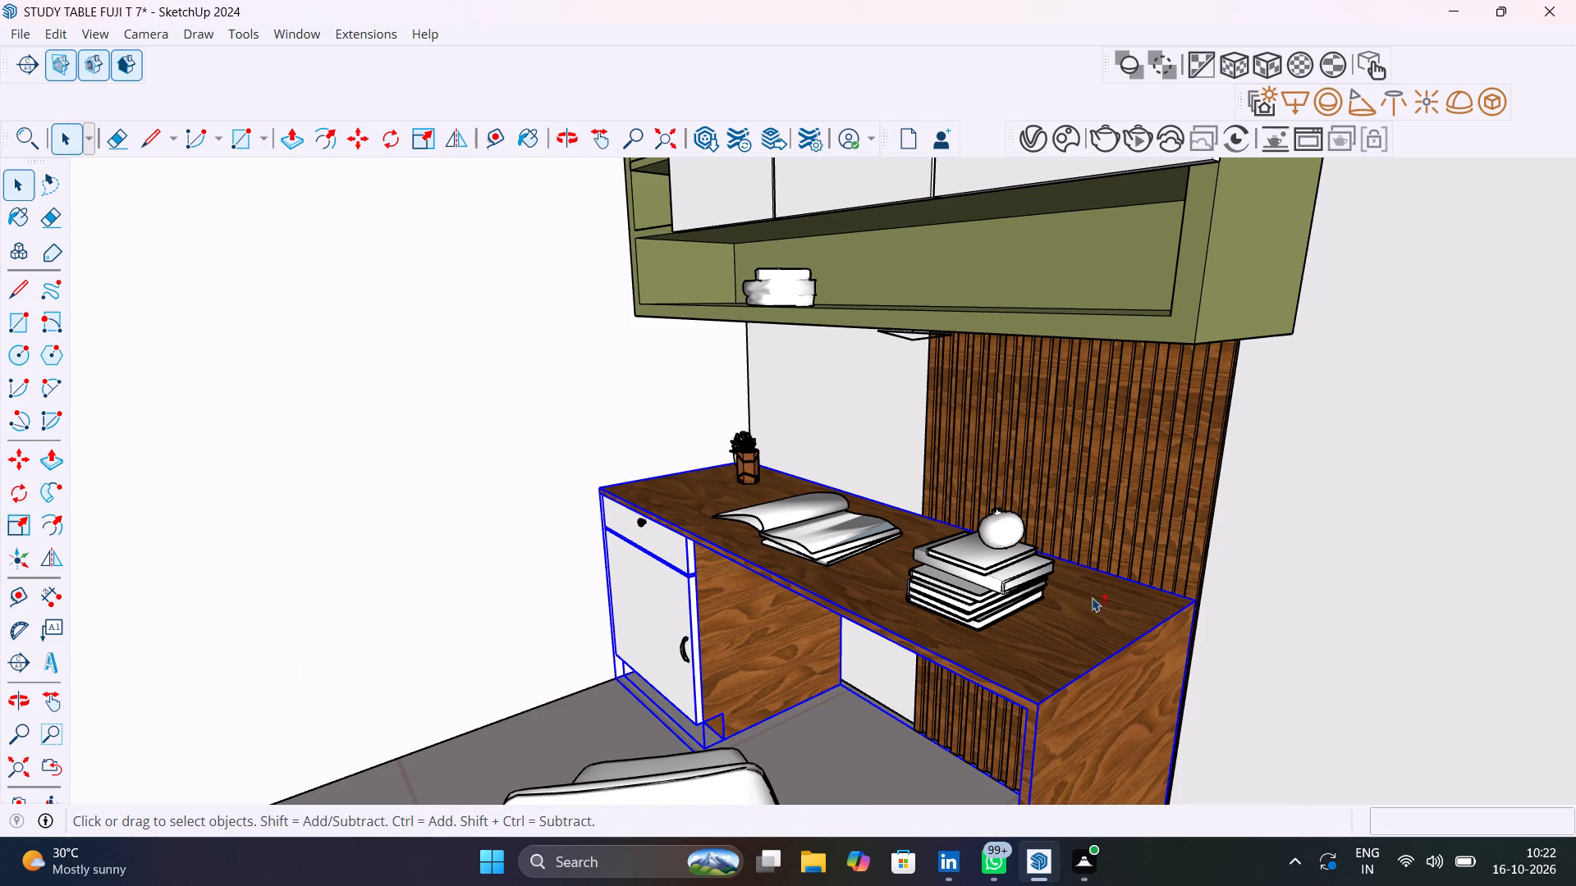
shift+click(1007, 581)
shift+click(847, 521)
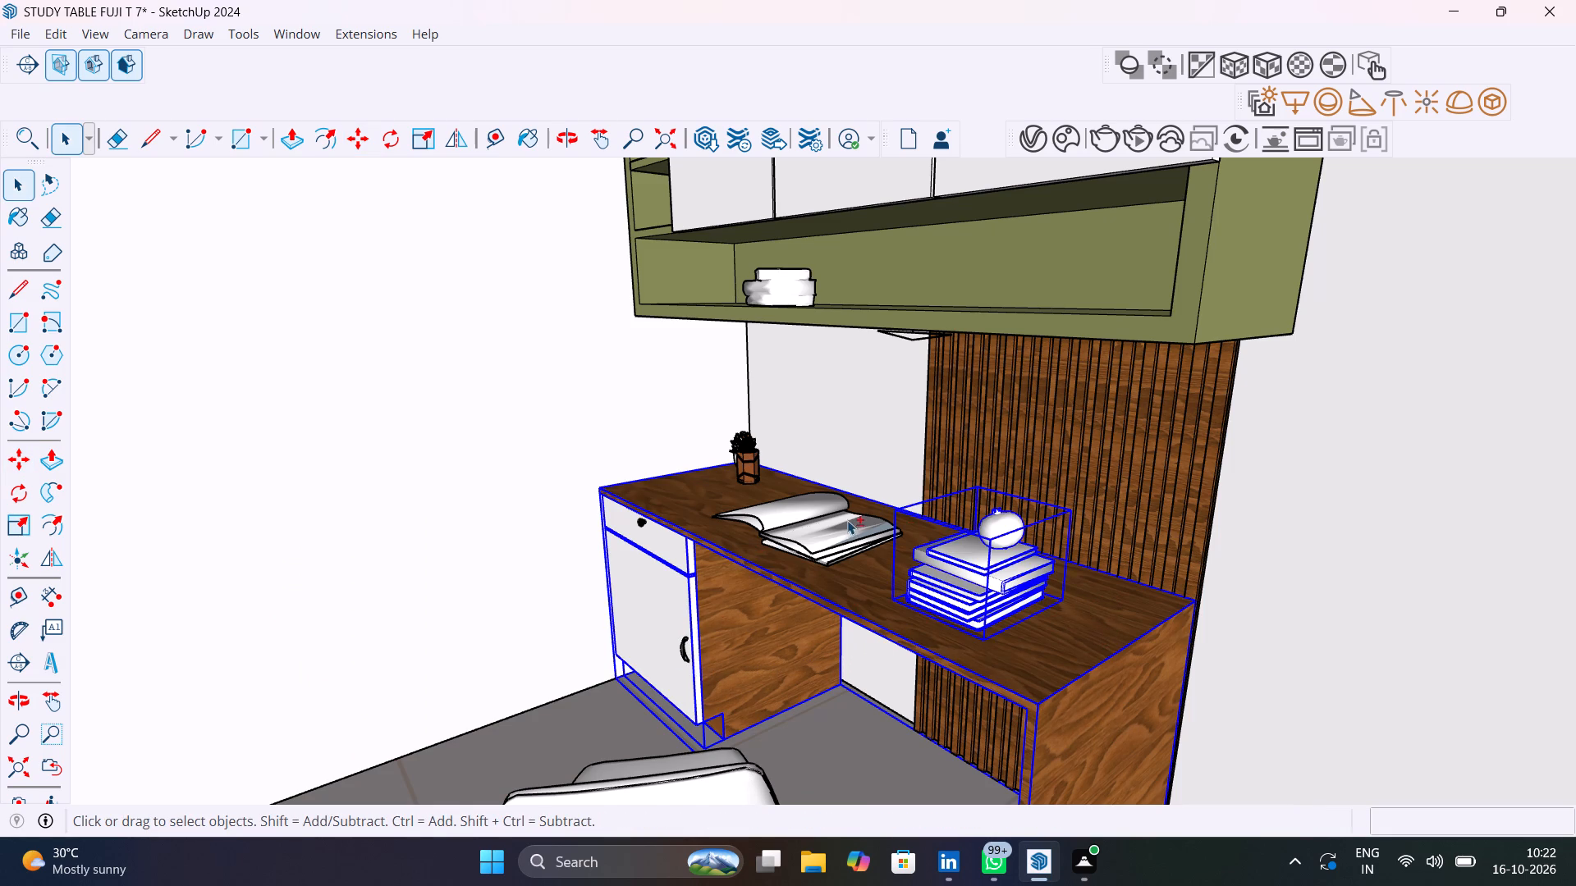
shift+click(751, 454)
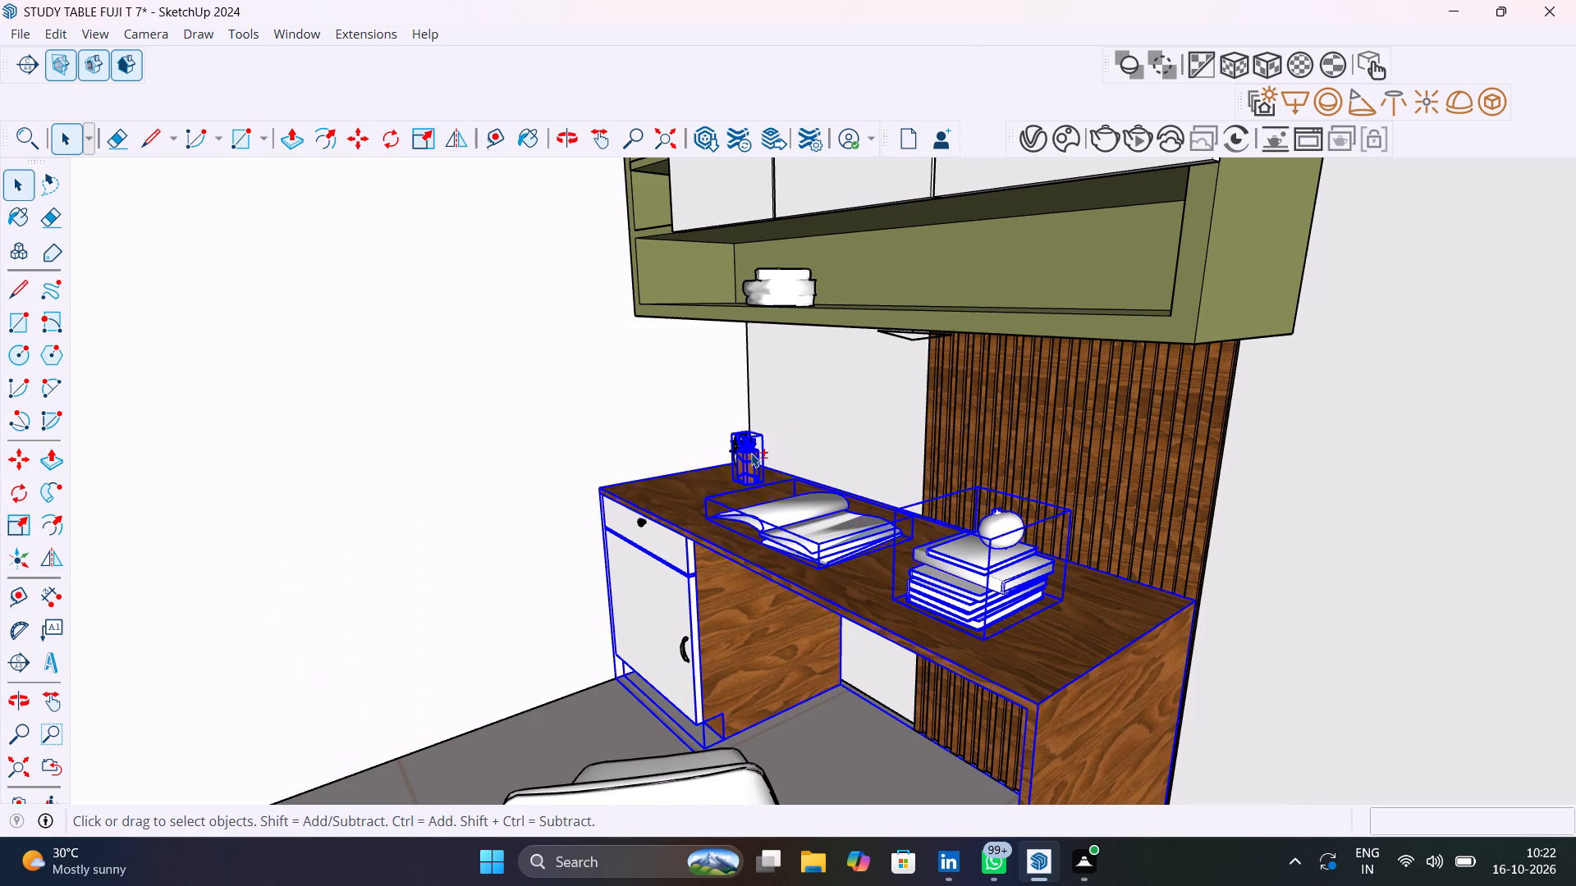
shift+right_click(751, 453)
shift+click(848, 215)
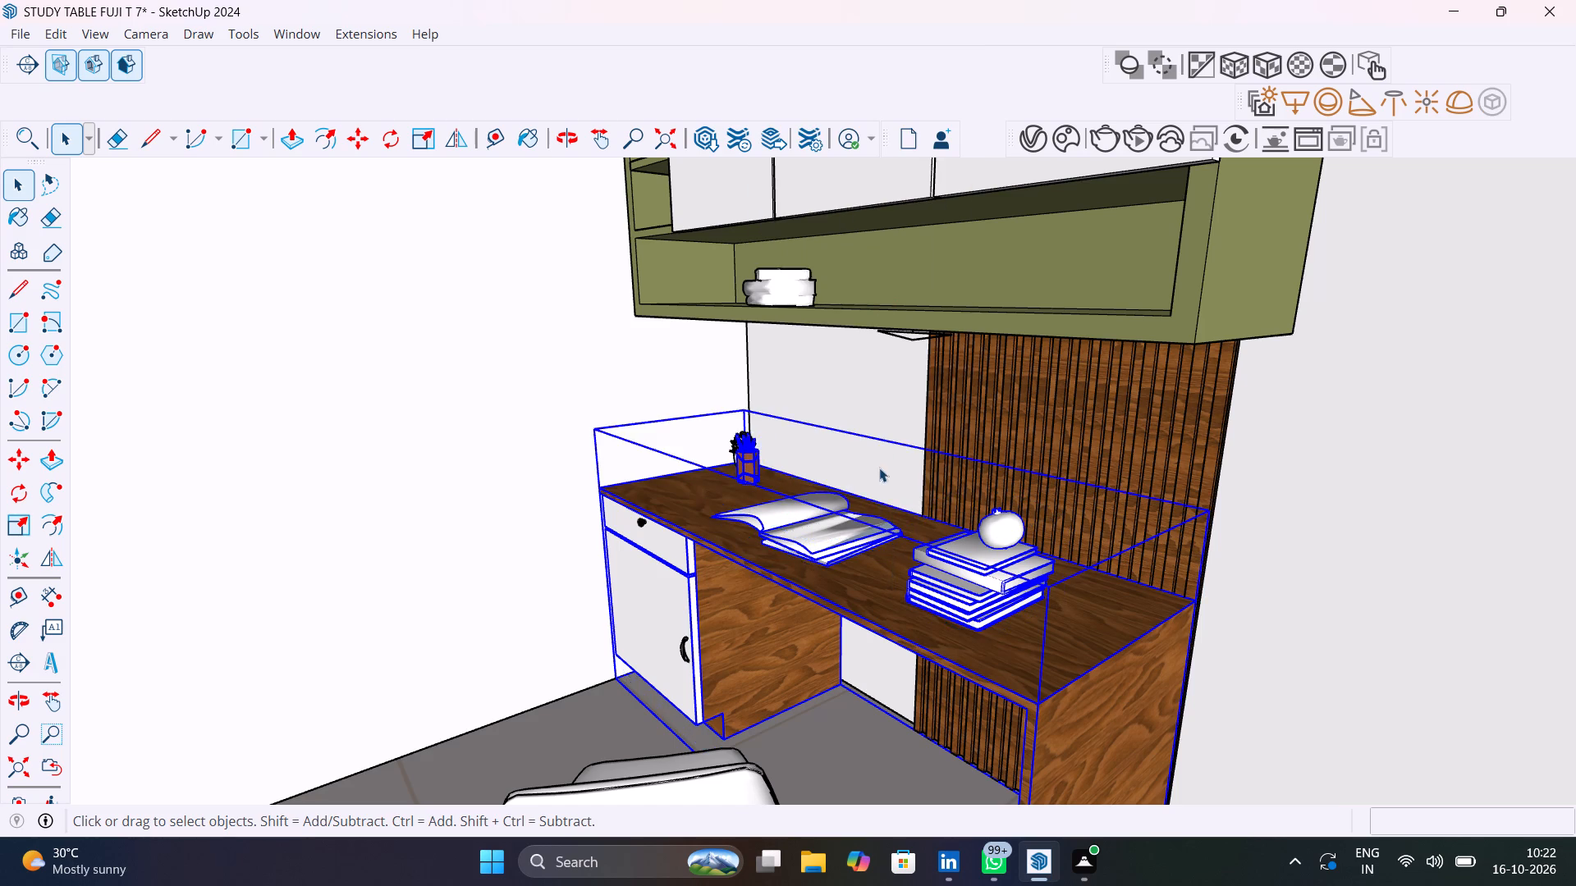
Move the desk group by its back top corner away from the slatted wall panel, toward the room's open front.
scroll(879, 468, down, 7)
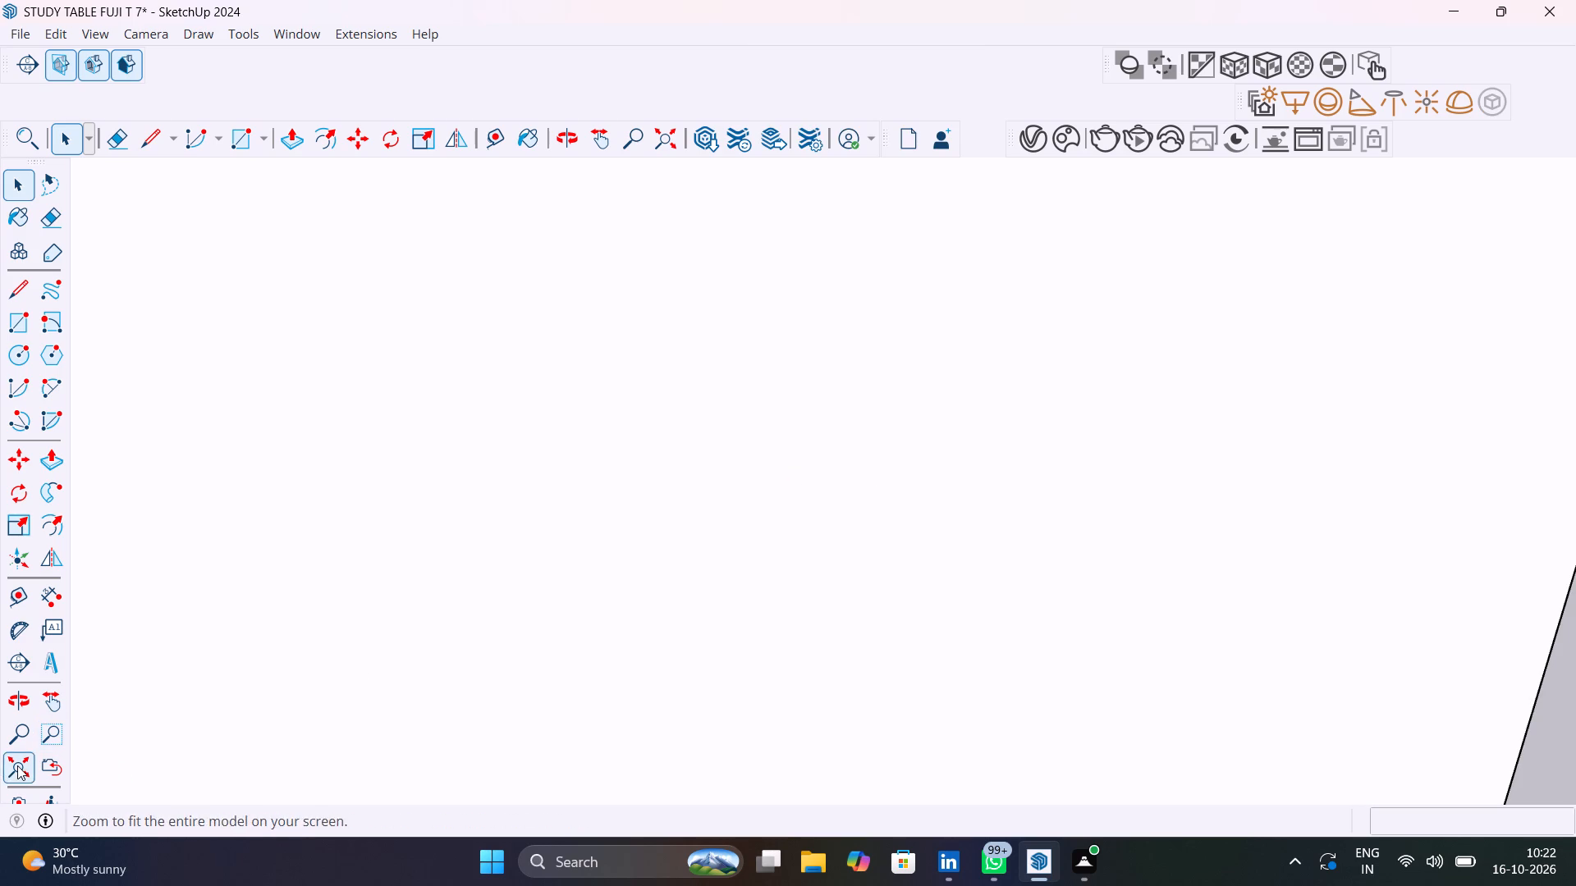
click(17, 765)
click(448, 499)
scroll(607, 480, up, 5)
scroll(770, 506, up, 3)
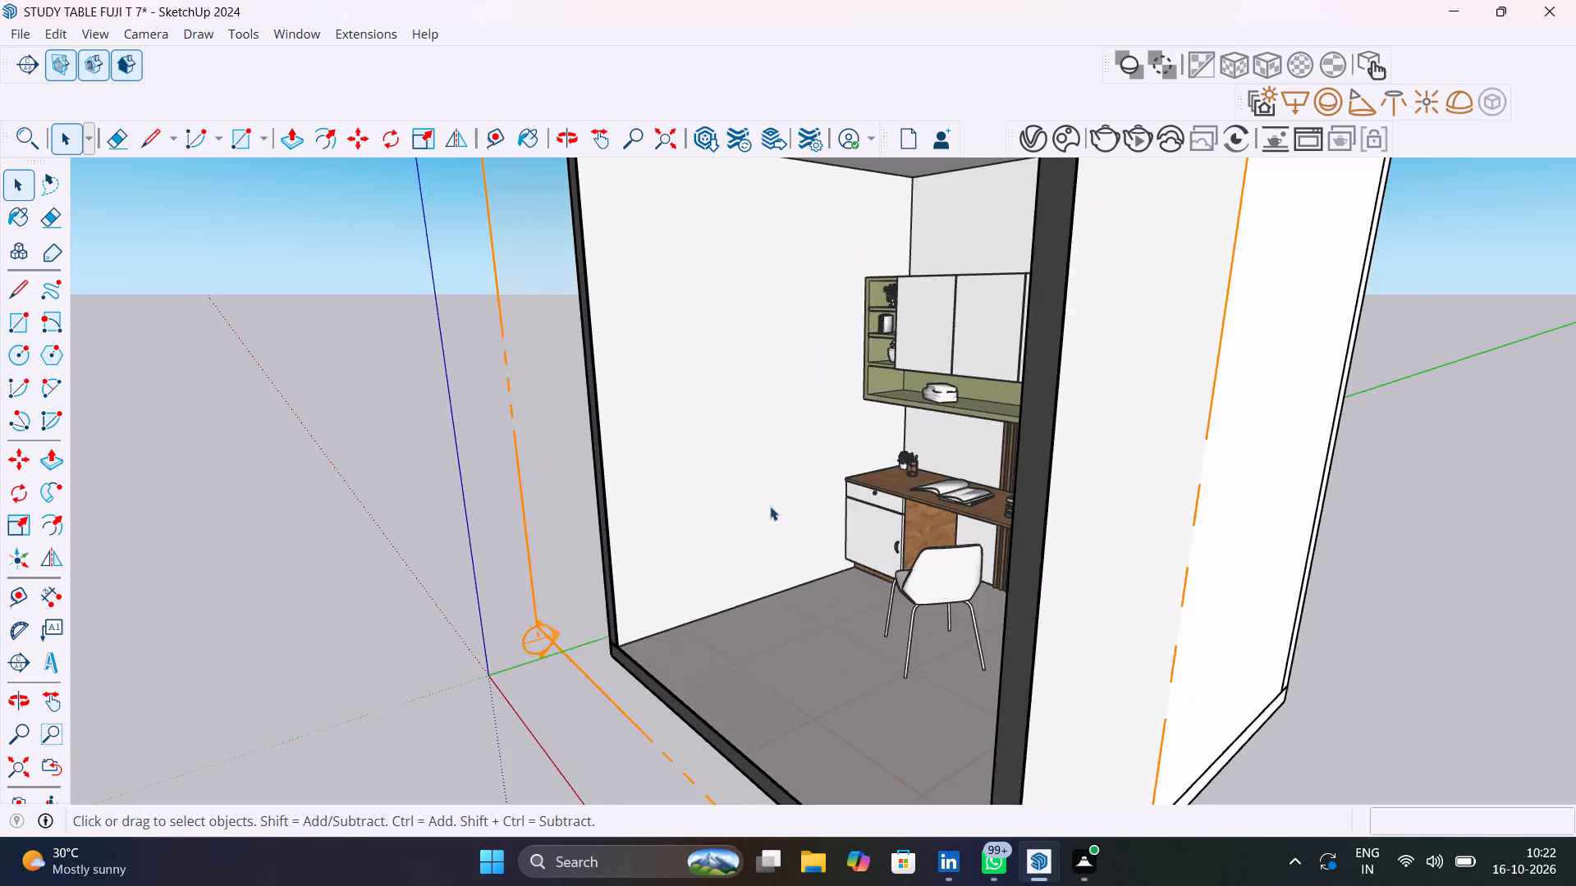
scroll(770, 506, up, 1)
shift+middle_drag(871, 545, 869, 584)
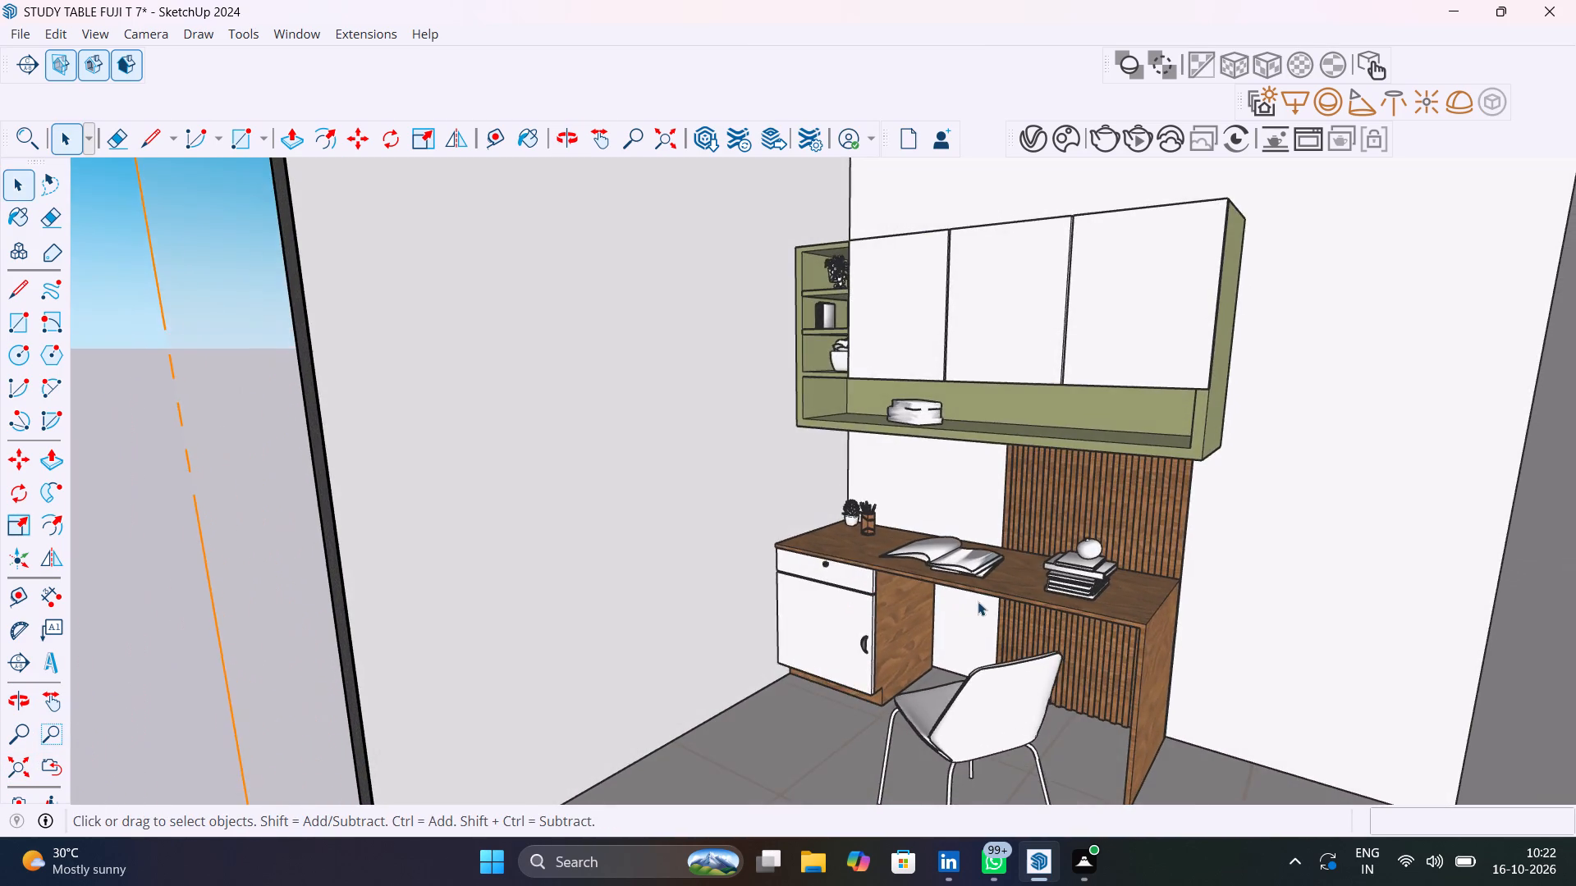
scroll(978, 607, up, 5)
shift+middle_drag(1033, 616, 928, 574)
shift+scroll(1029, 613, down, 1)
click(1119, 562)
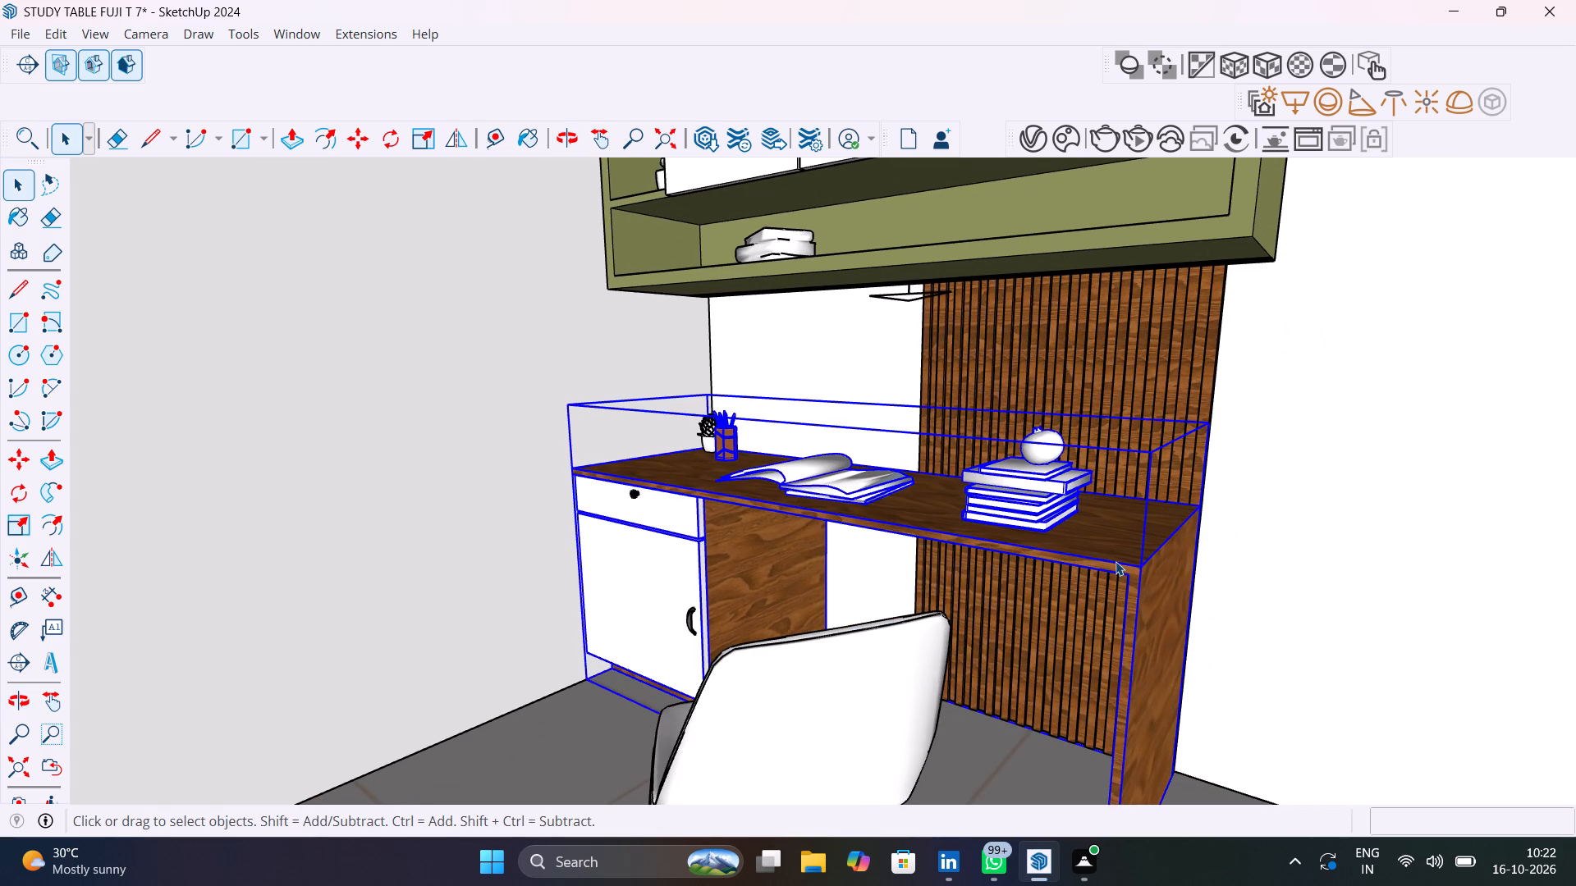
key(m)
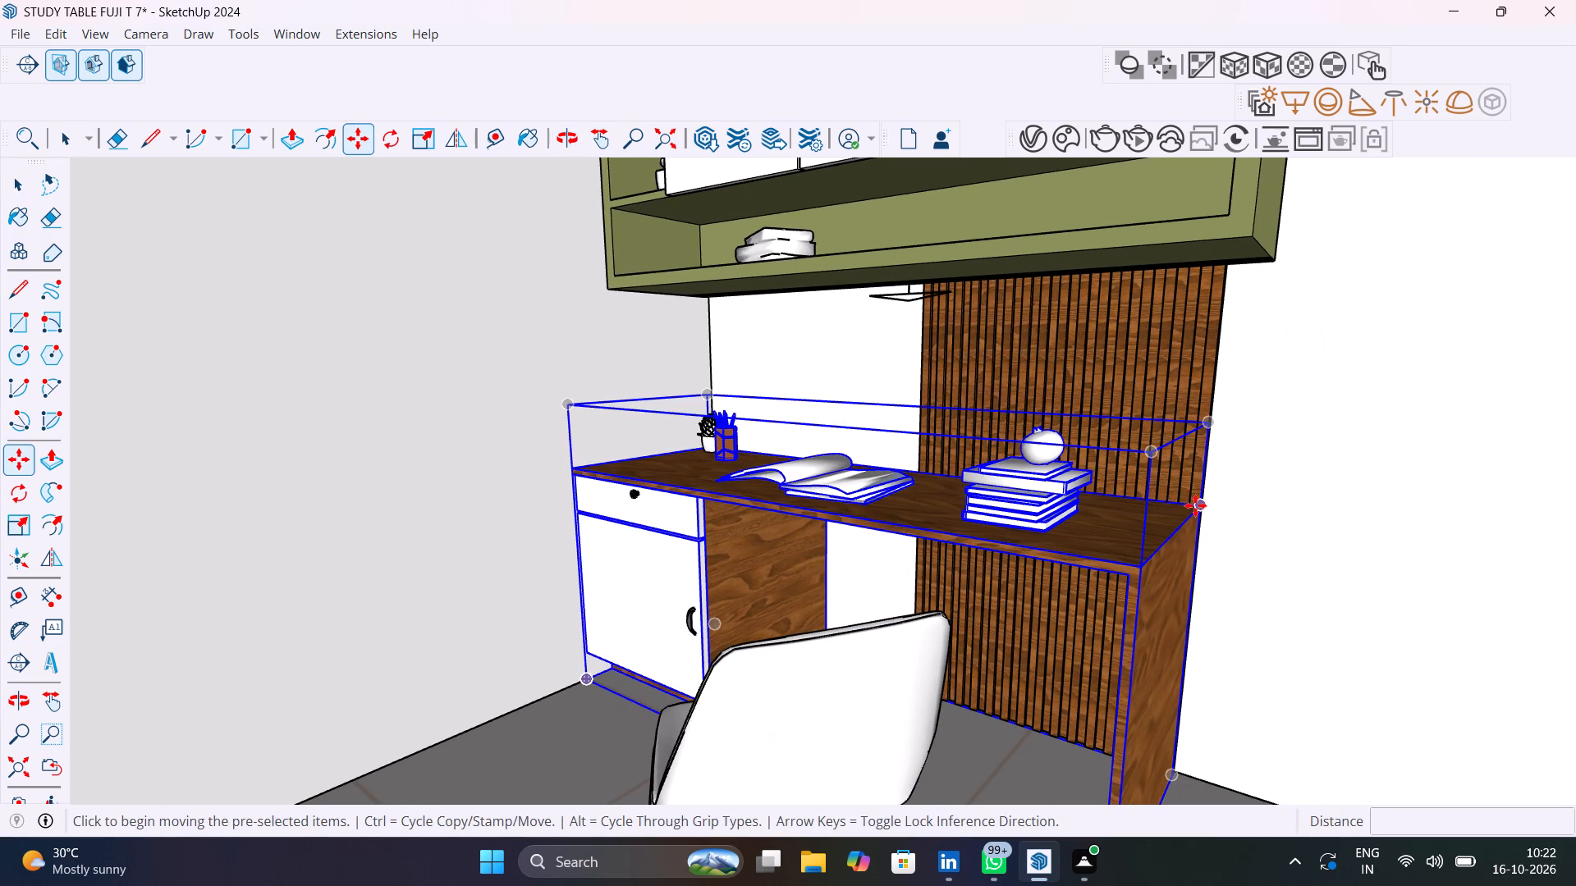
click(1195, 505)
scroll(922, 687, down, 15)
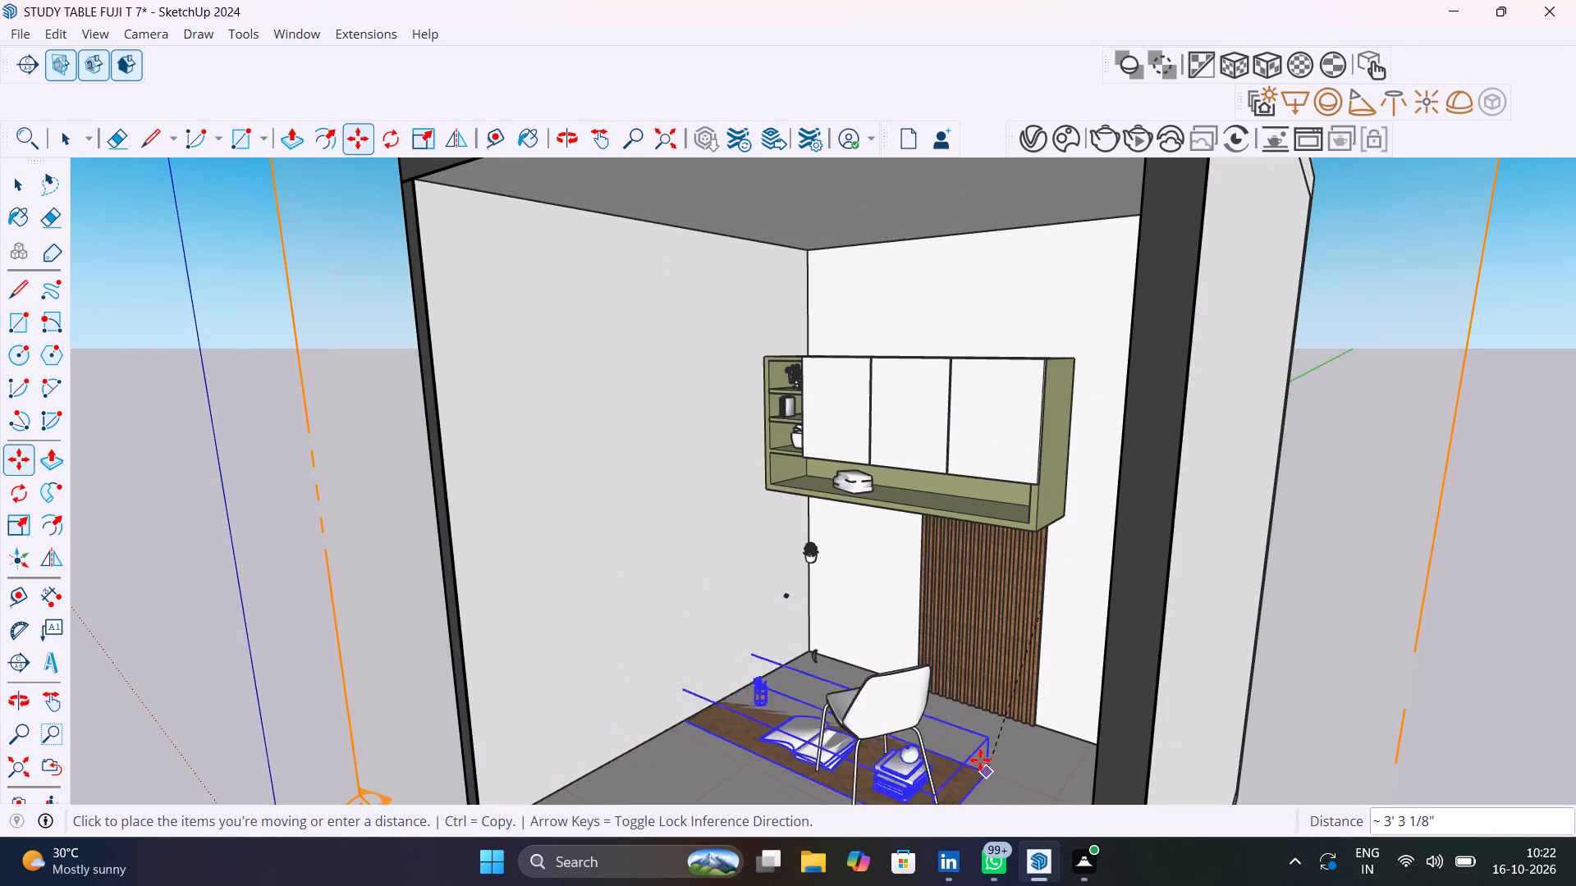
scroll(1000, 743, down, 1)
middle_drag(1006, 735, 1116, 670)
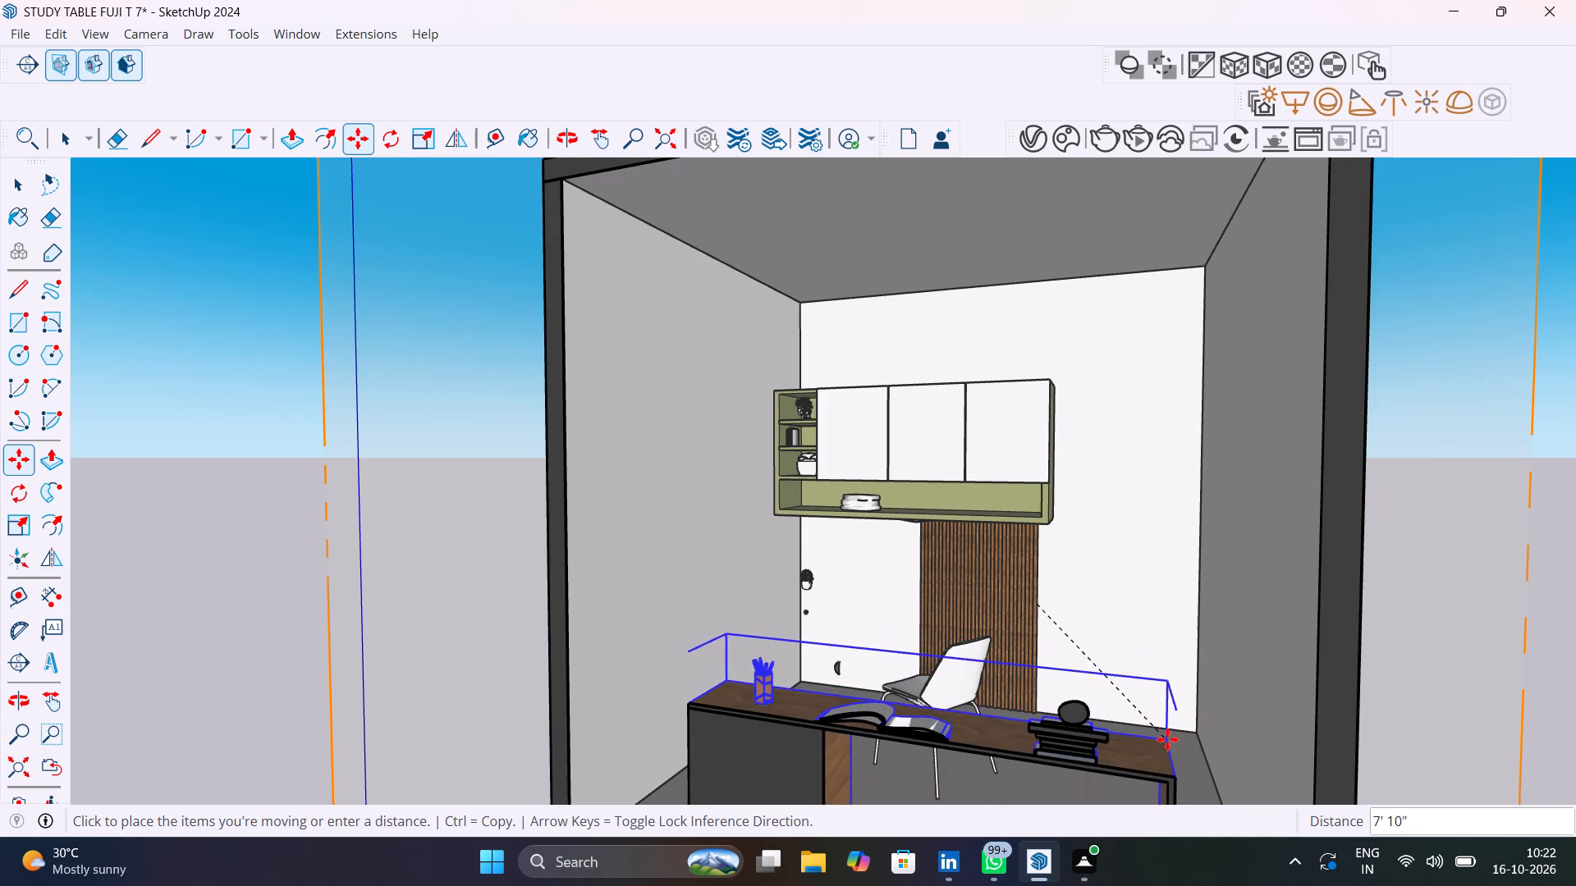
scroll(1167, 738, down, 6)
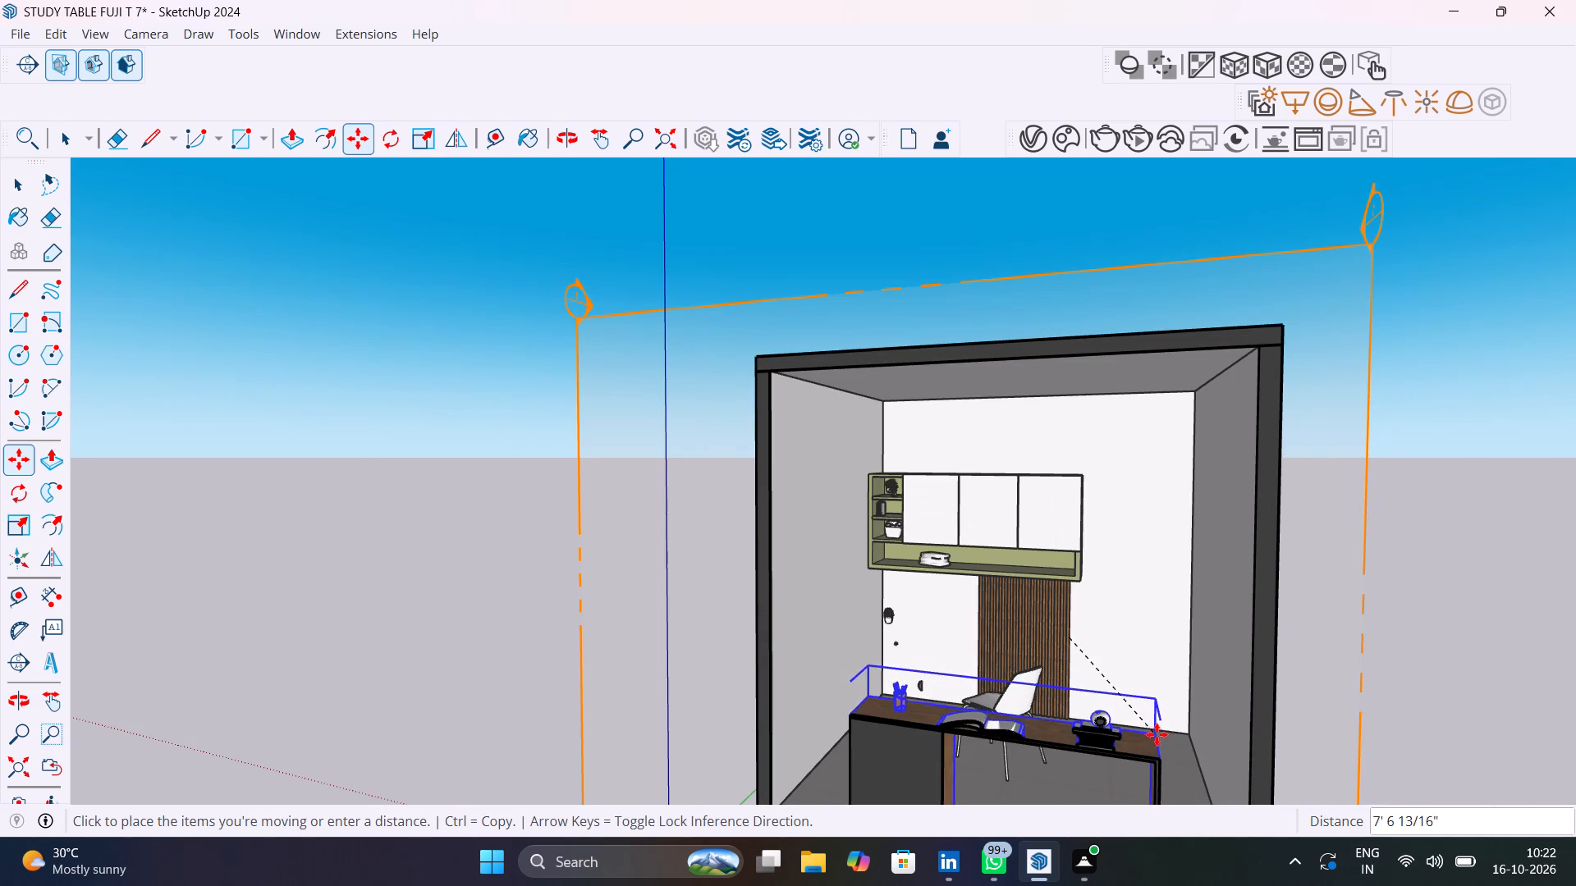
click(1181, 723)
key(space)
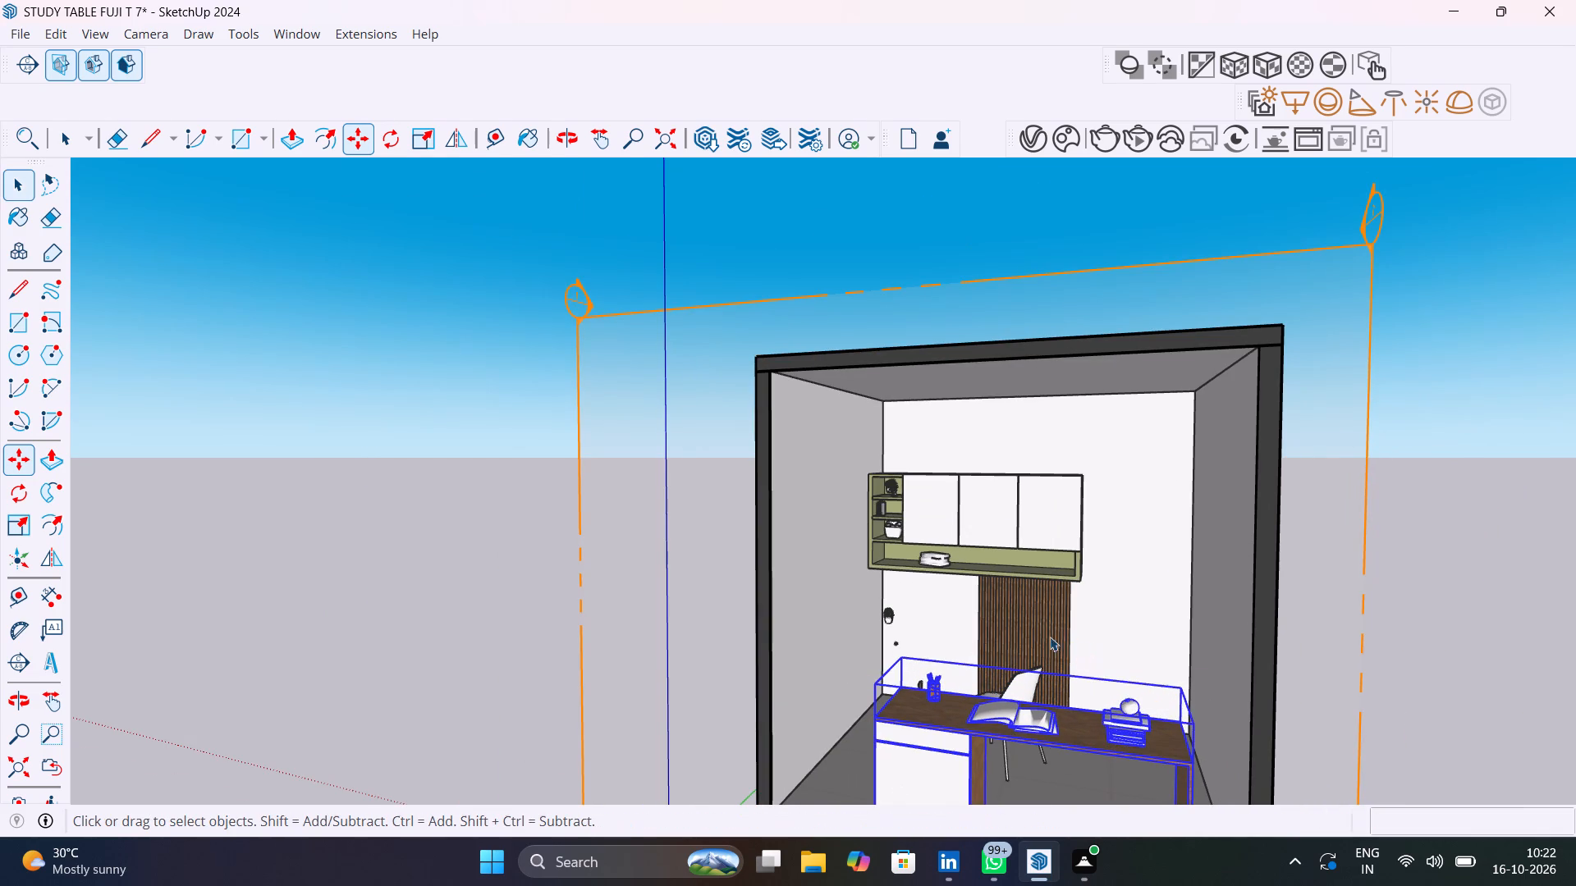
Show the downloaded assets in the Chaos Cosmos browser and open the room group for editing at its back wall.
scroll(997, 633, up, 10)
middle_drag(941, 626, 1109, 639)
scroll(836, 620, down, 7)
click(568, 600)
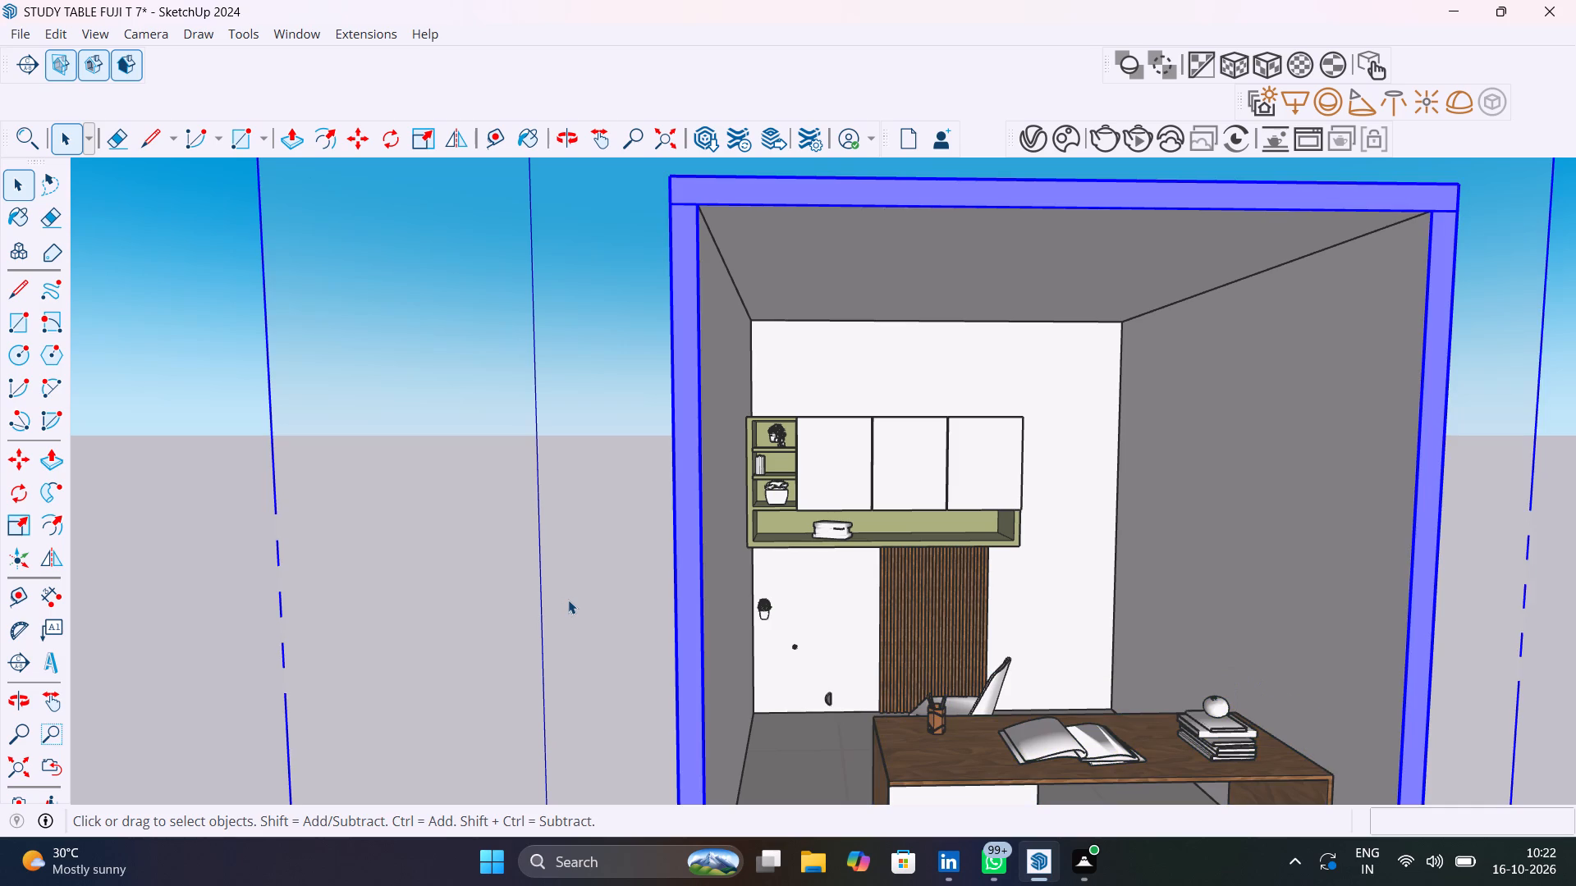
click(483, 491)
click(1067, 143)
scroll(405, 368, down, 7)
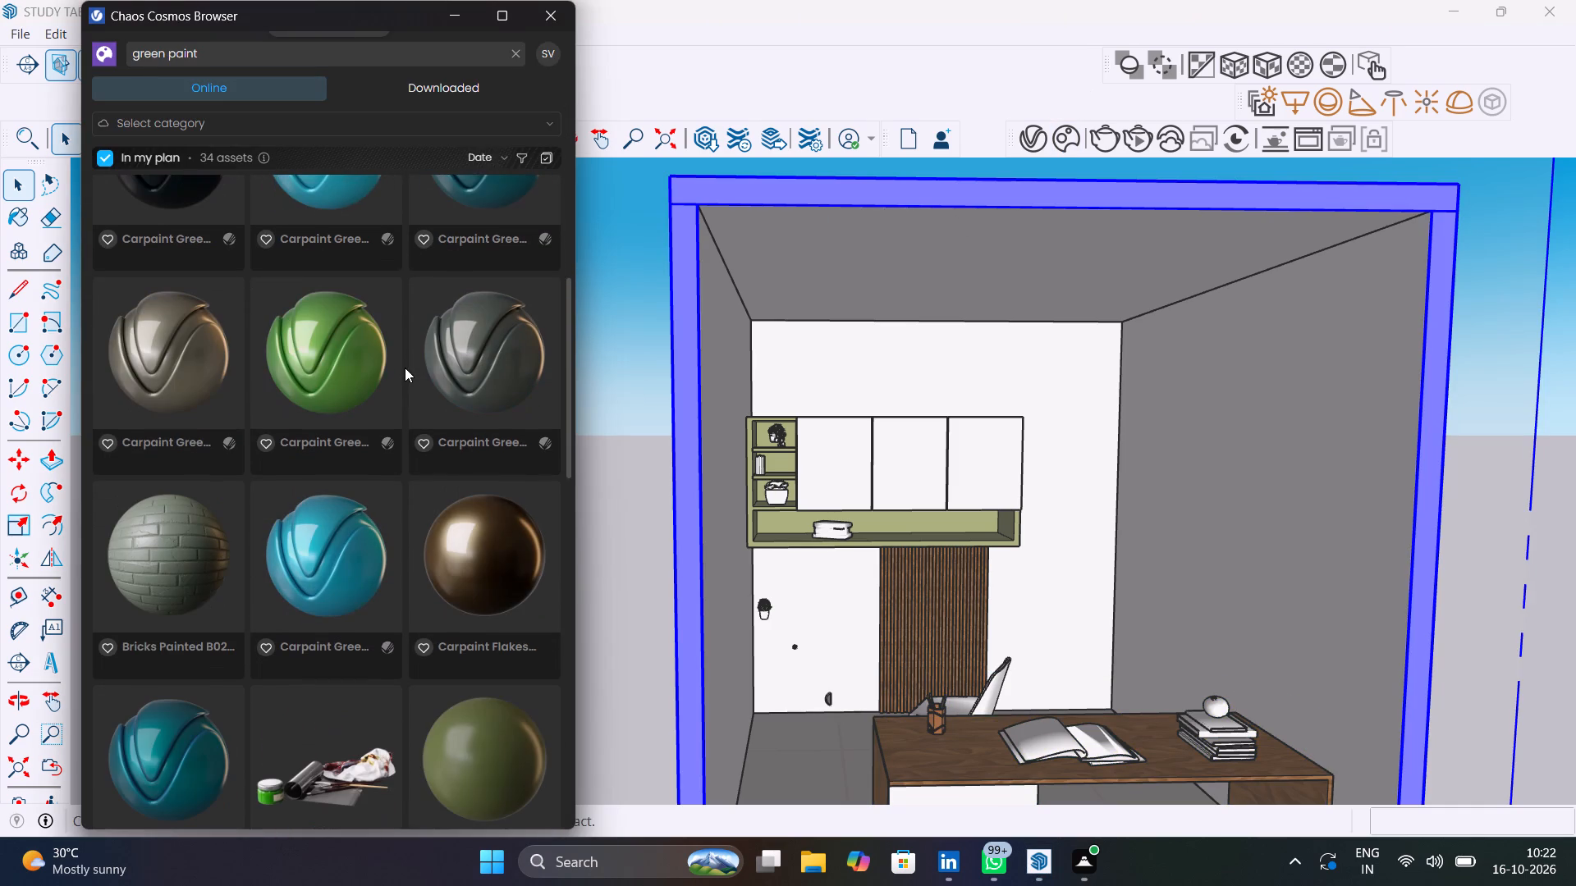
scroll(405, 368, down, 6)
scroll(405, 368, up, 11)
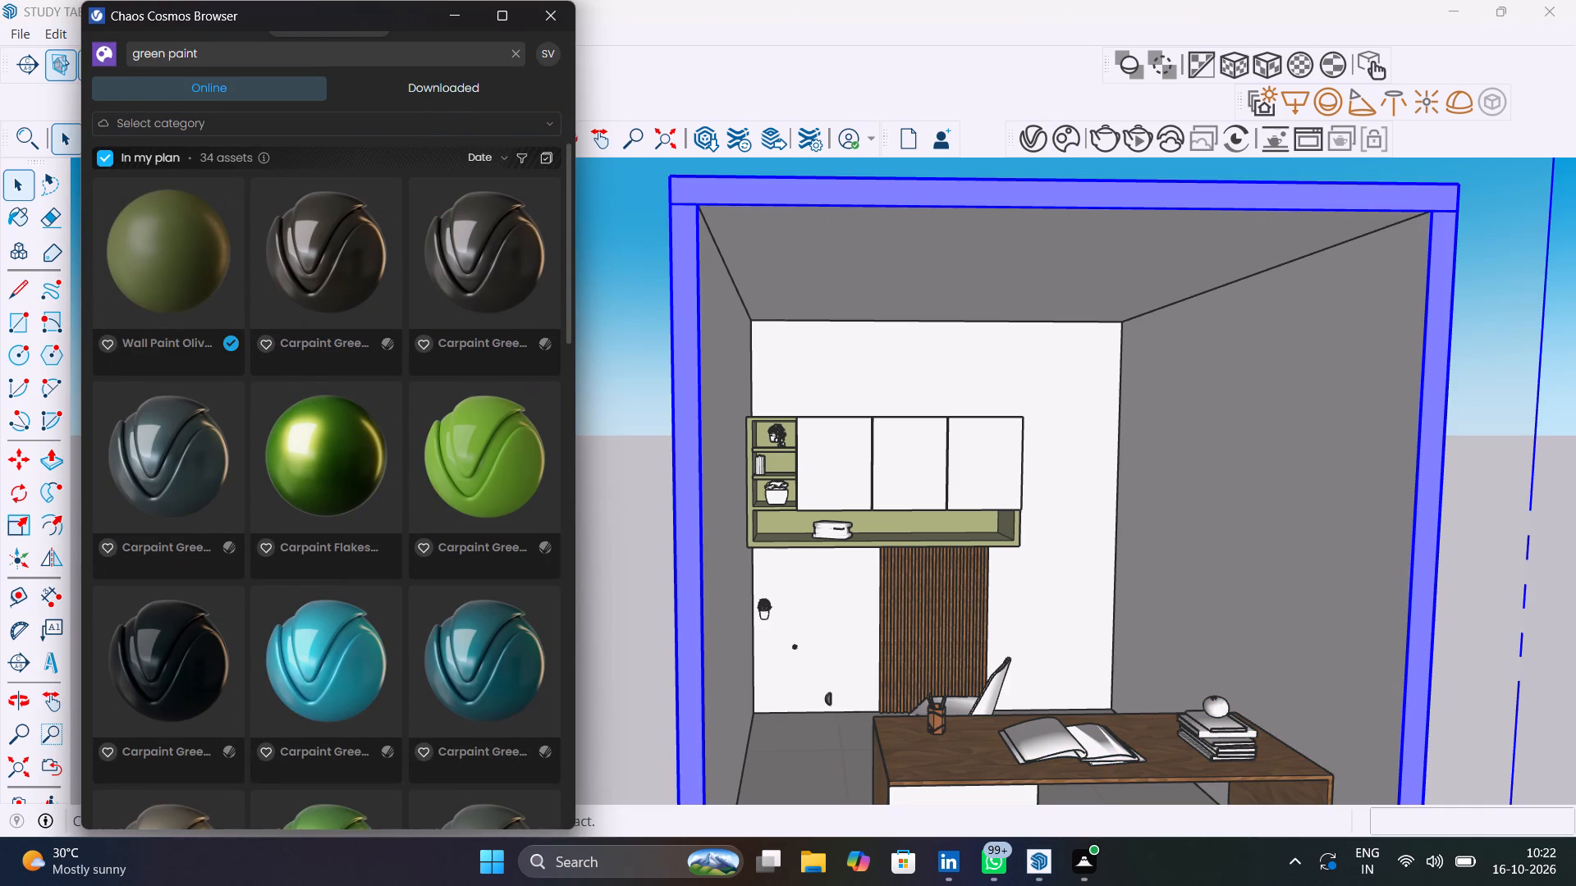
click(438, 83)
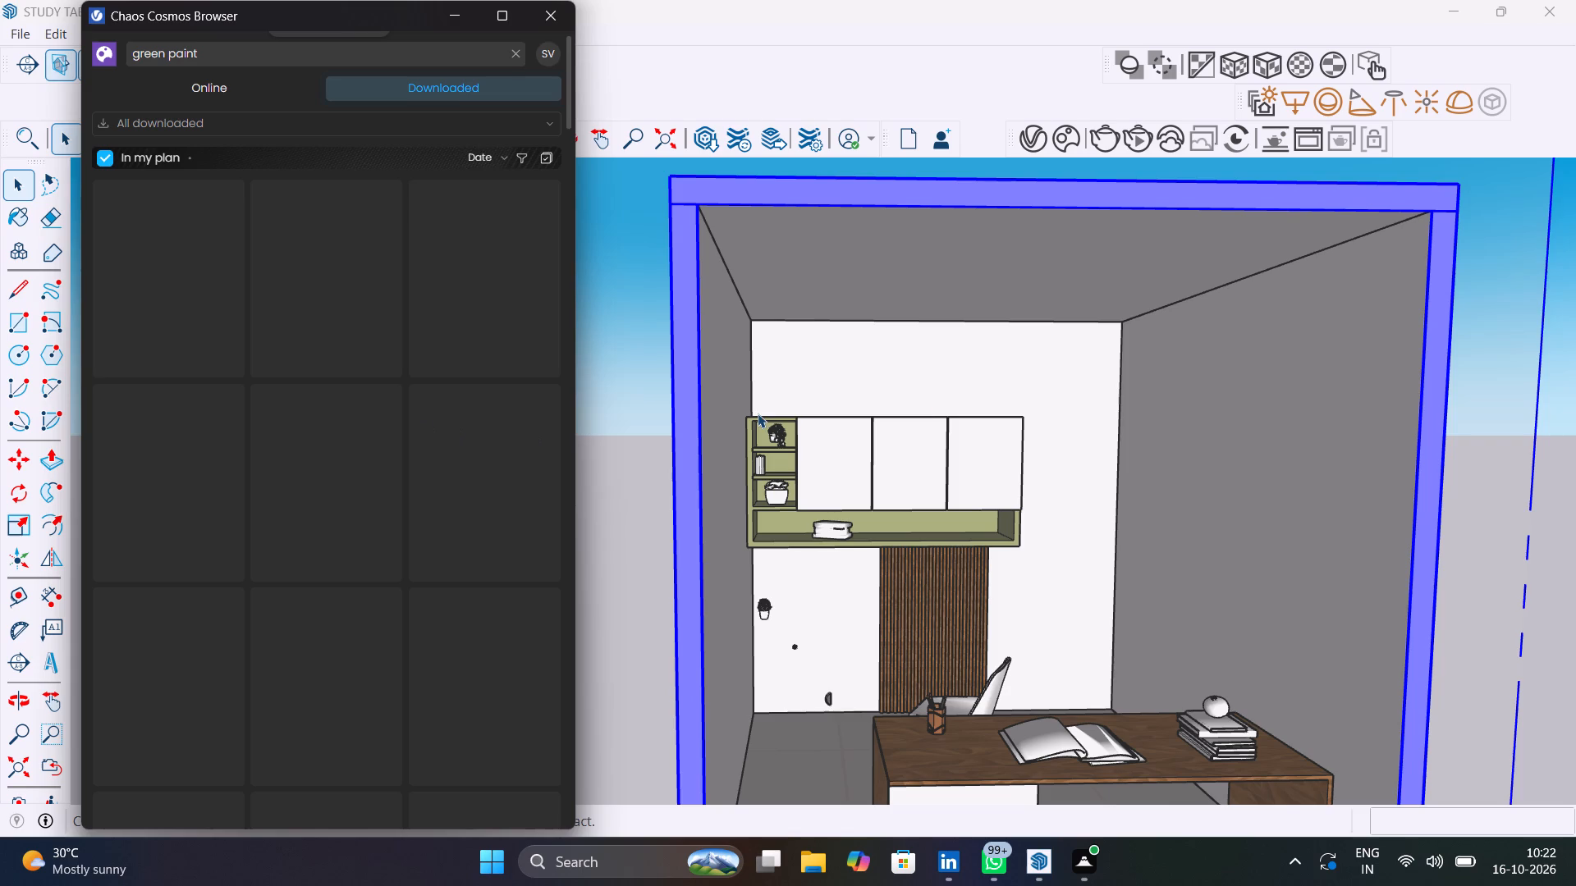
click(957, 383)
double_click(957, 383)
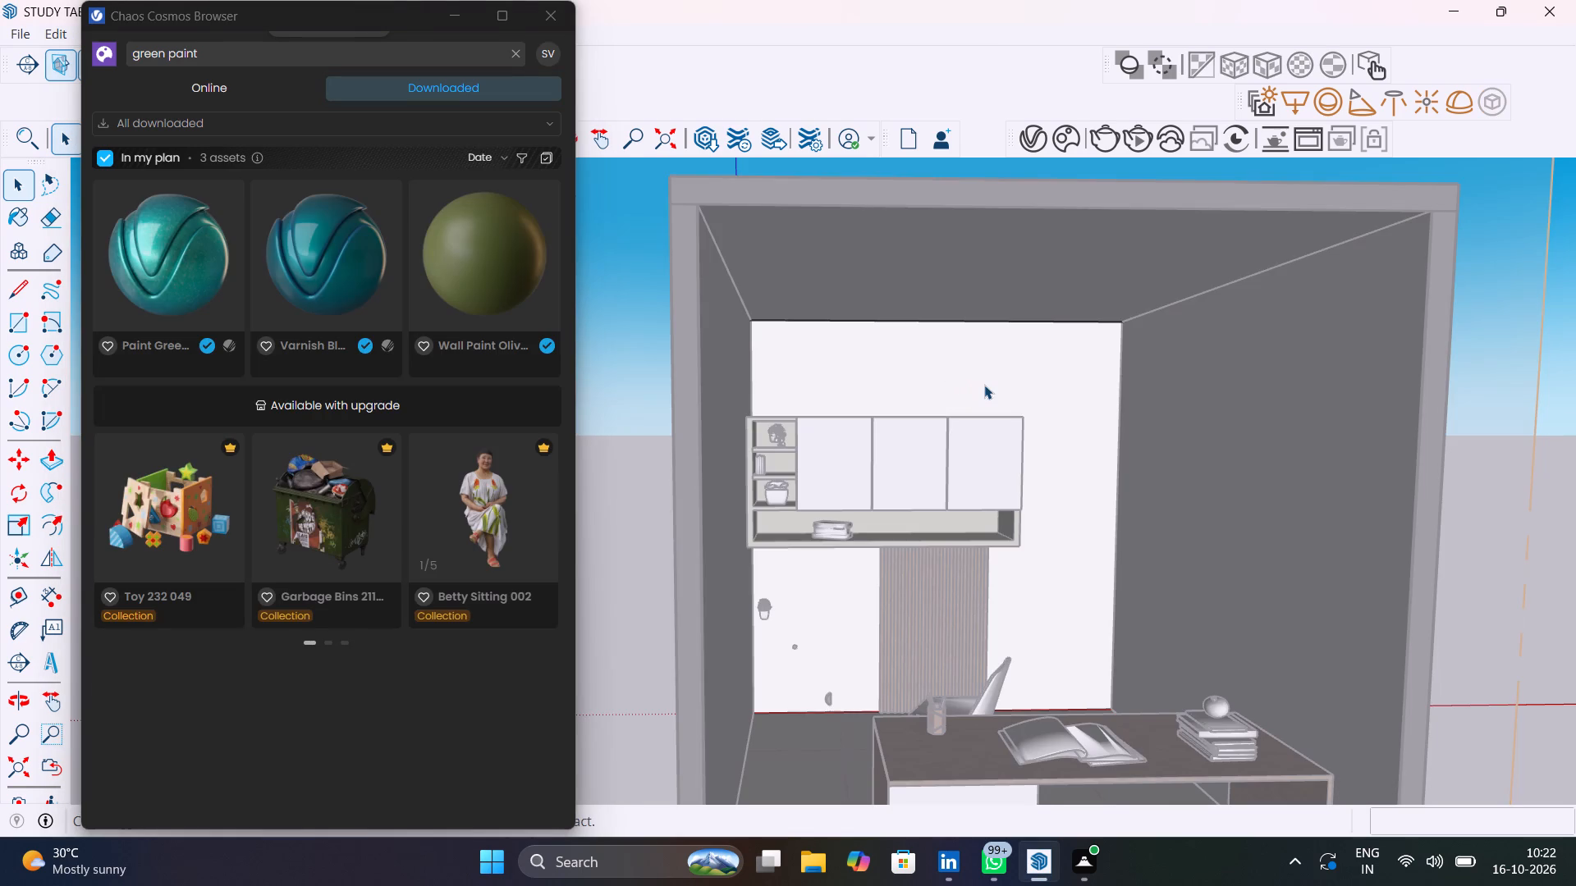
Clear the green paint search and import the downloaded Carpaint White 004 1.79cm material into the scene.
click(515, 55)
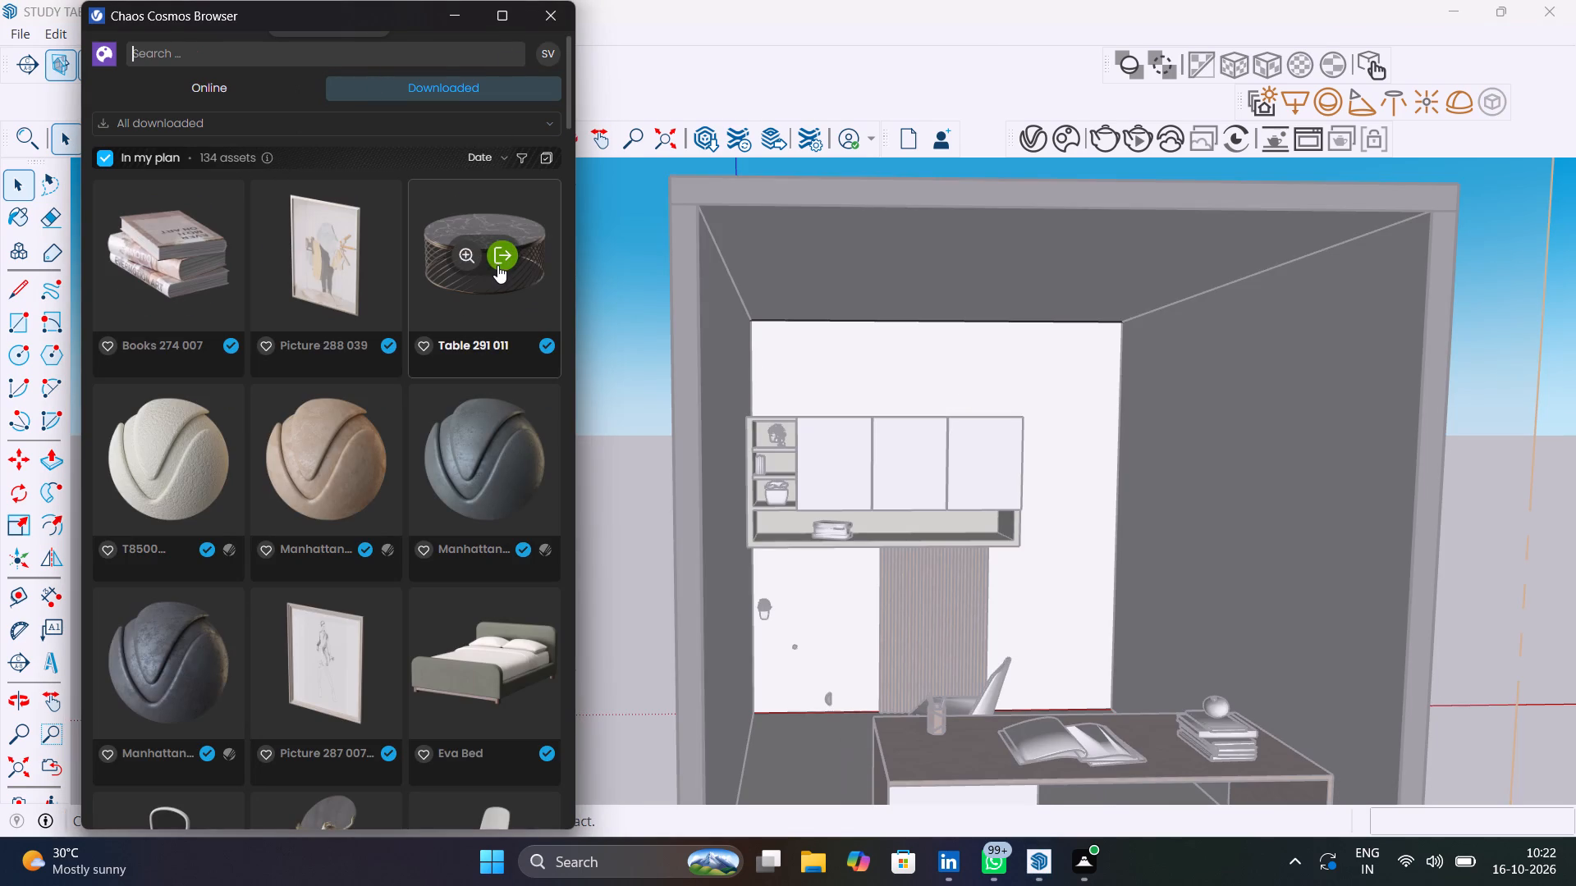
scroll(489, 427, down, 9)
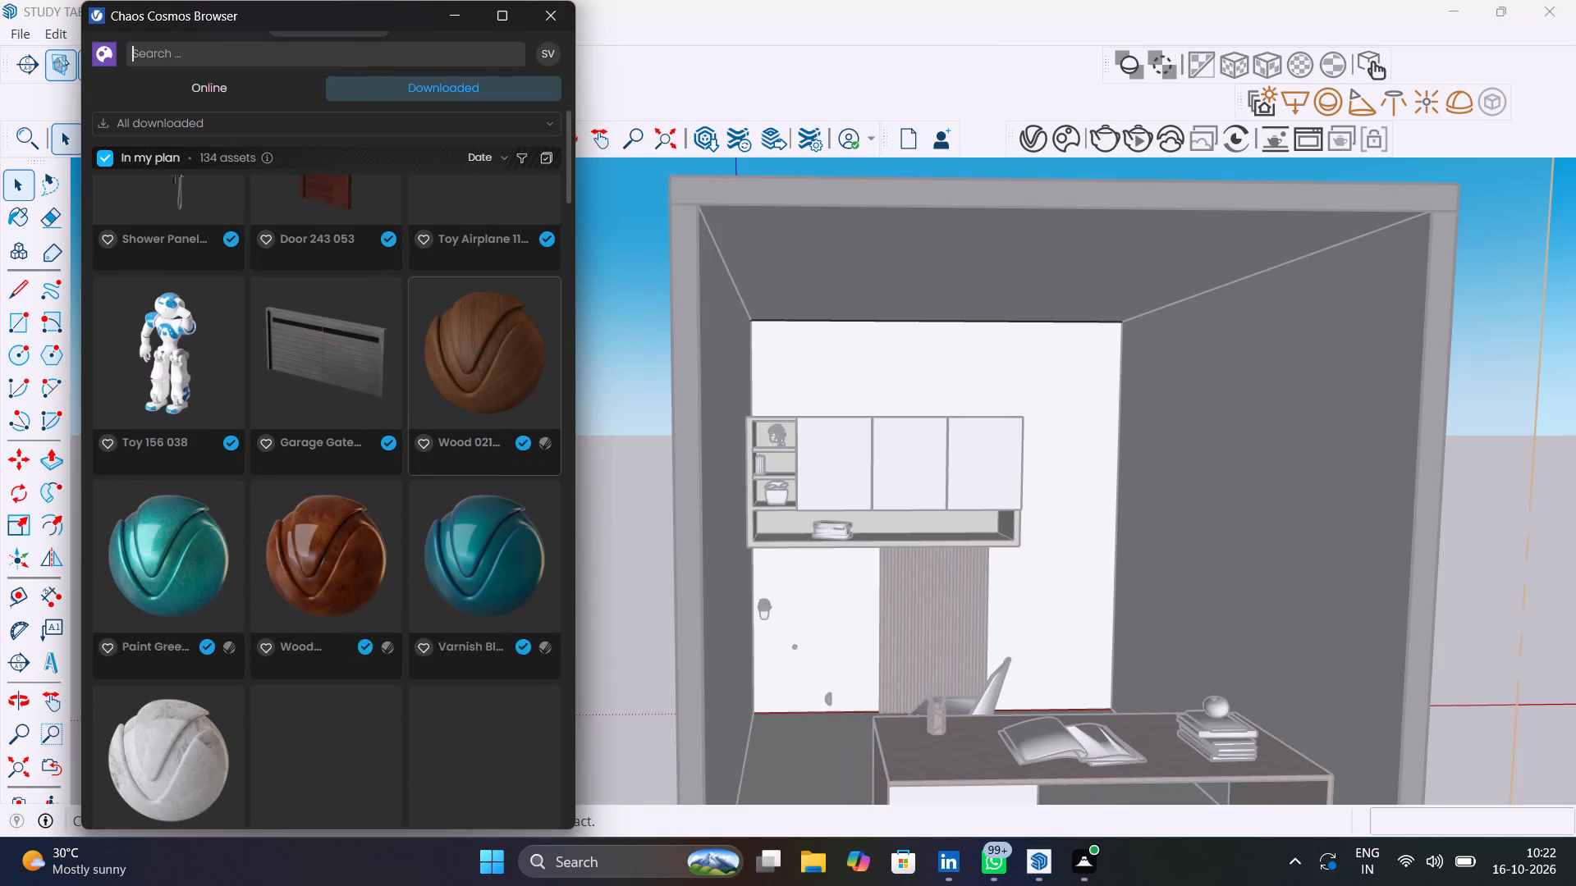
scroll(489, 427, down, 6)
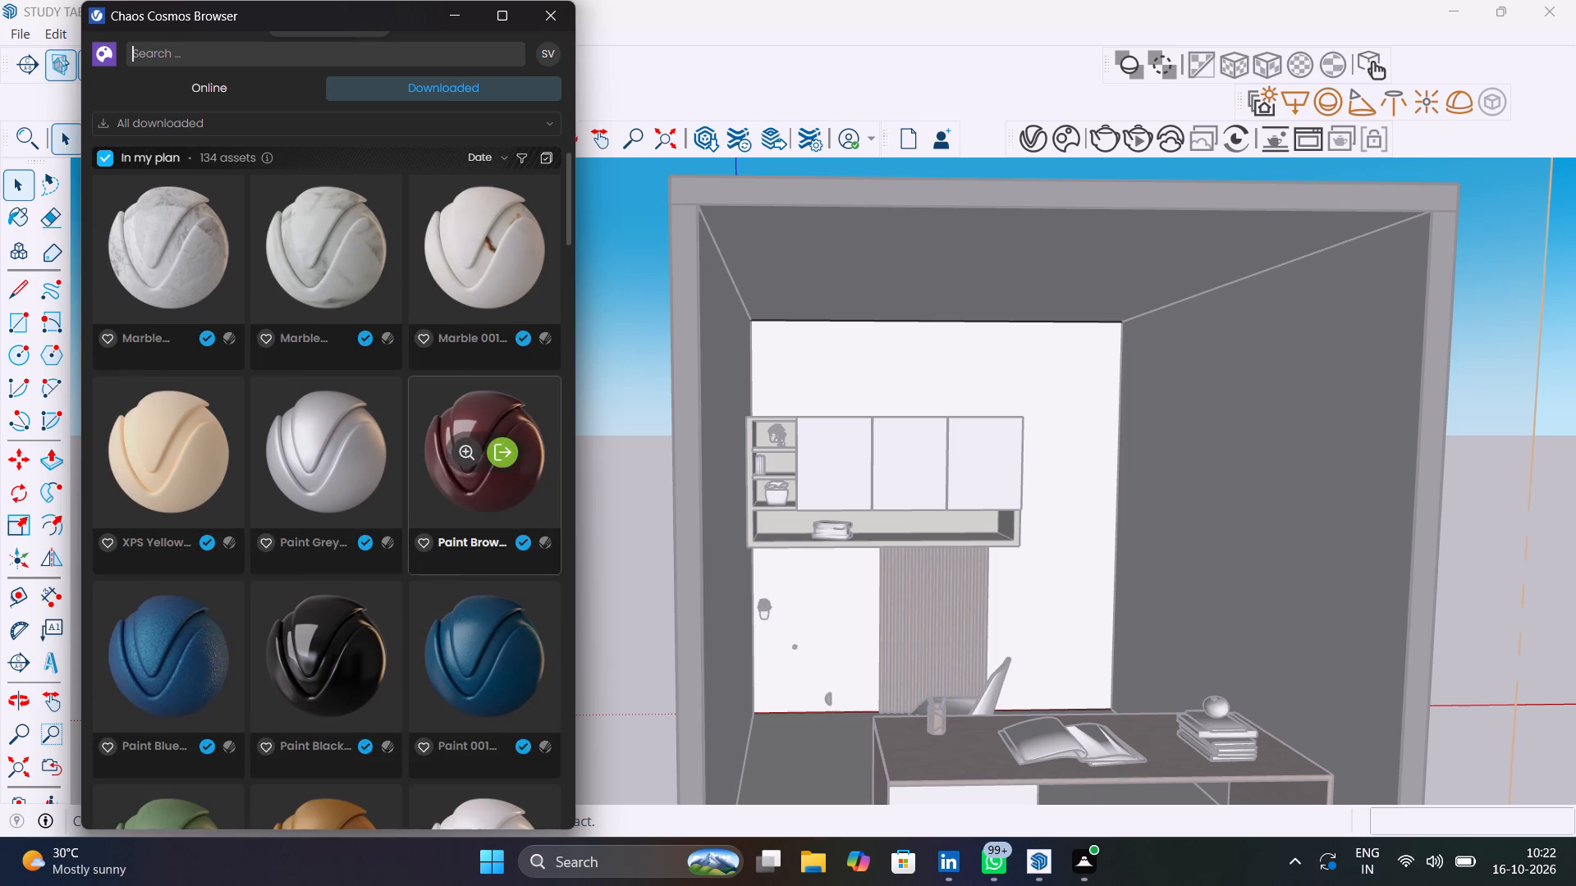
scroll(489, 427, down, 5)
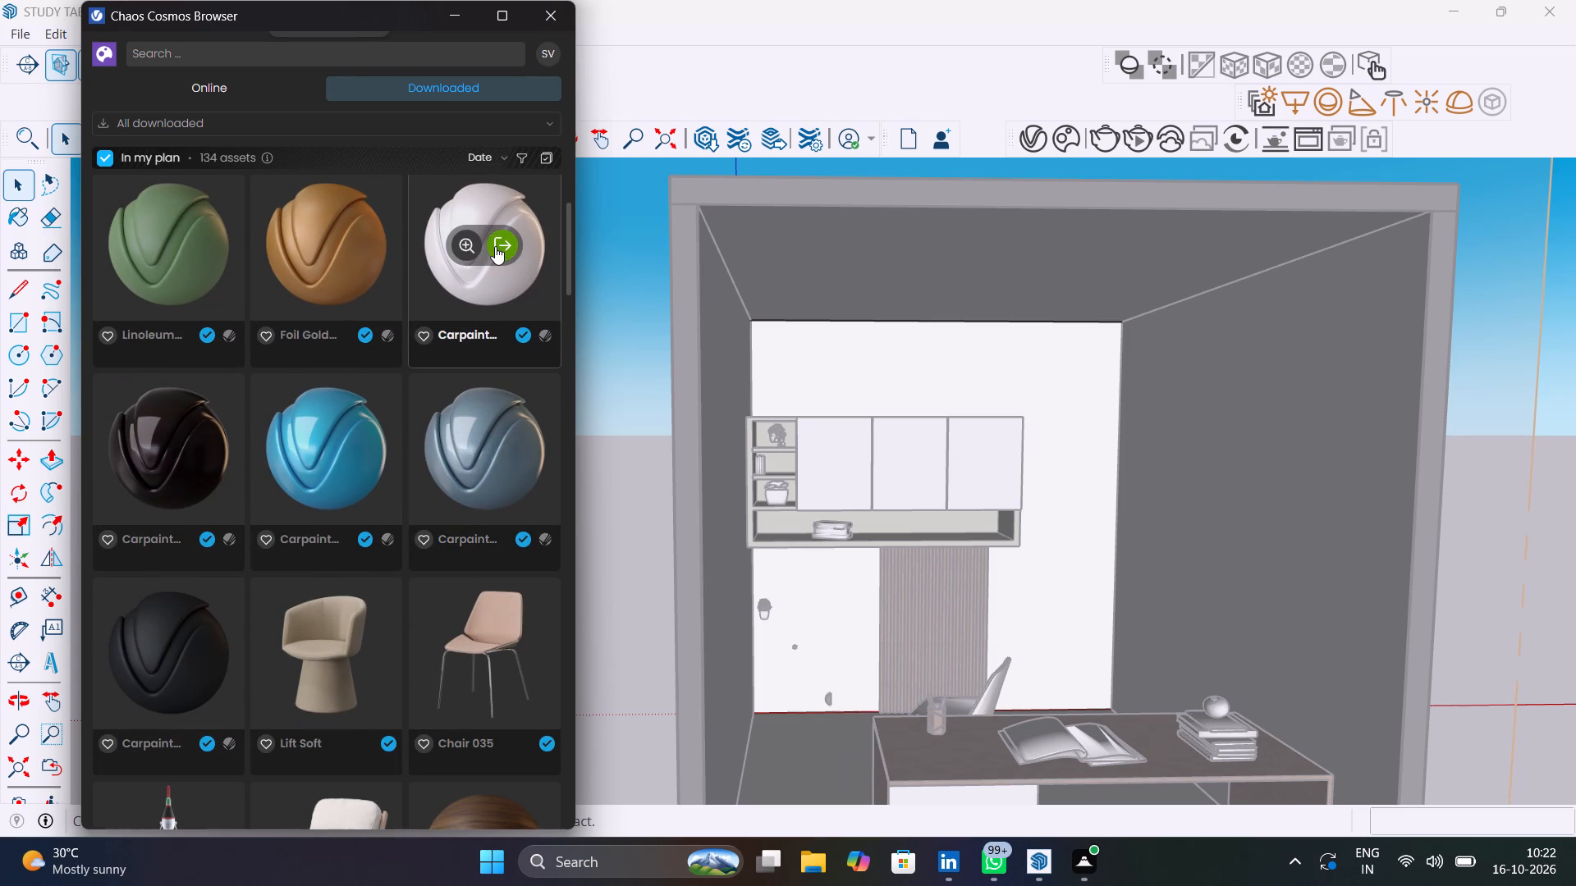
click(495, 246)
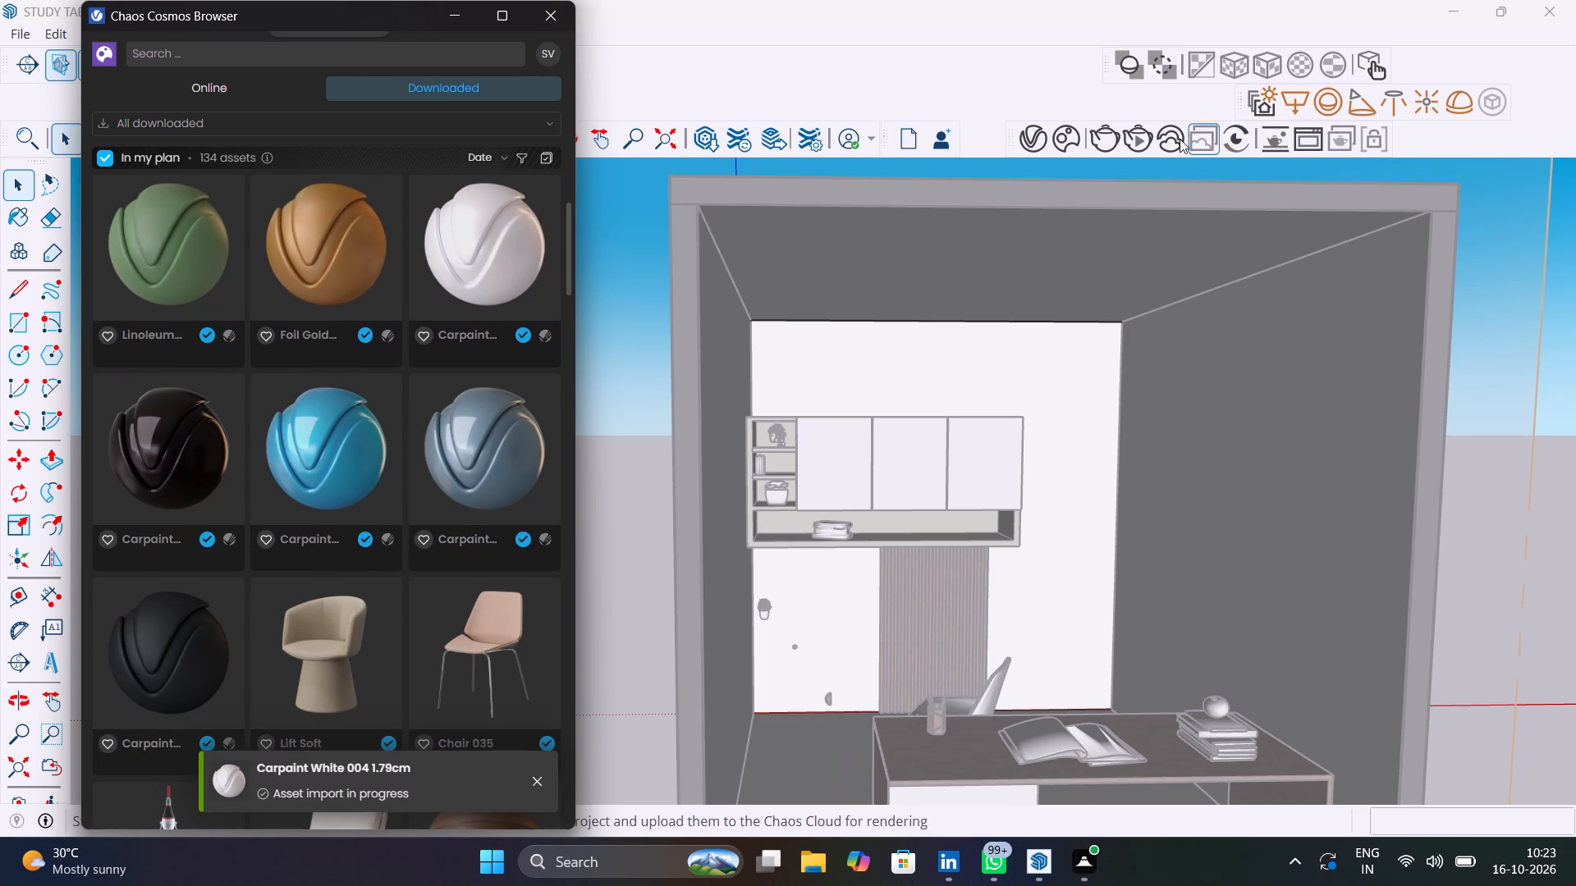
Apply the Carpaint White 004 1.79cm material to the room's back wall face.
click(1029, 140)
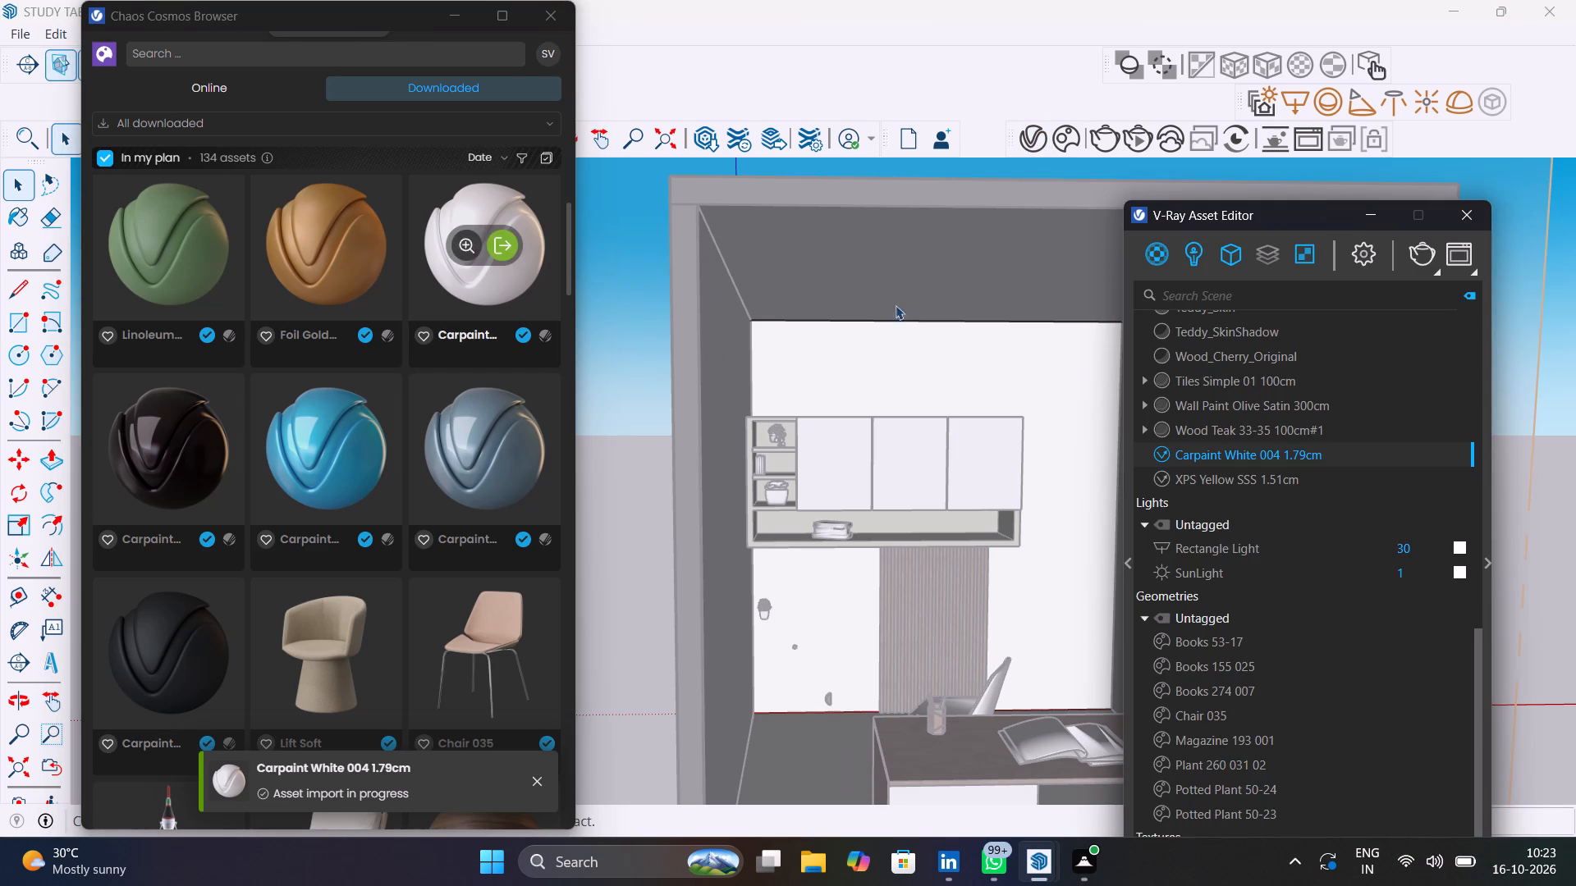
click(970, 363)
right_click(1242, 453)
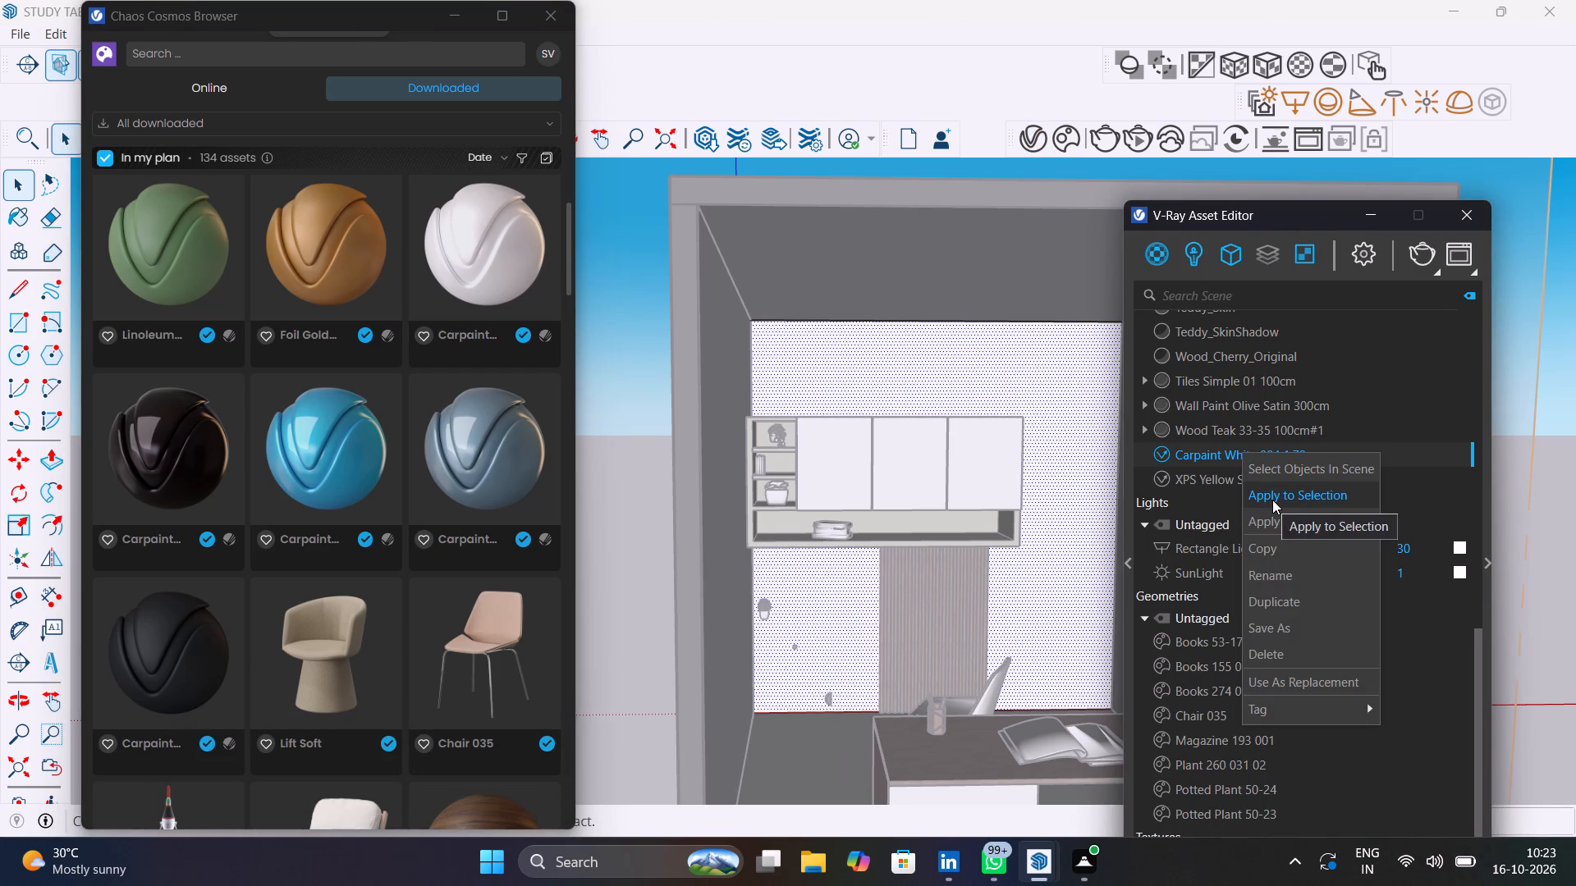
click(1272, 500)
click(648, 386)
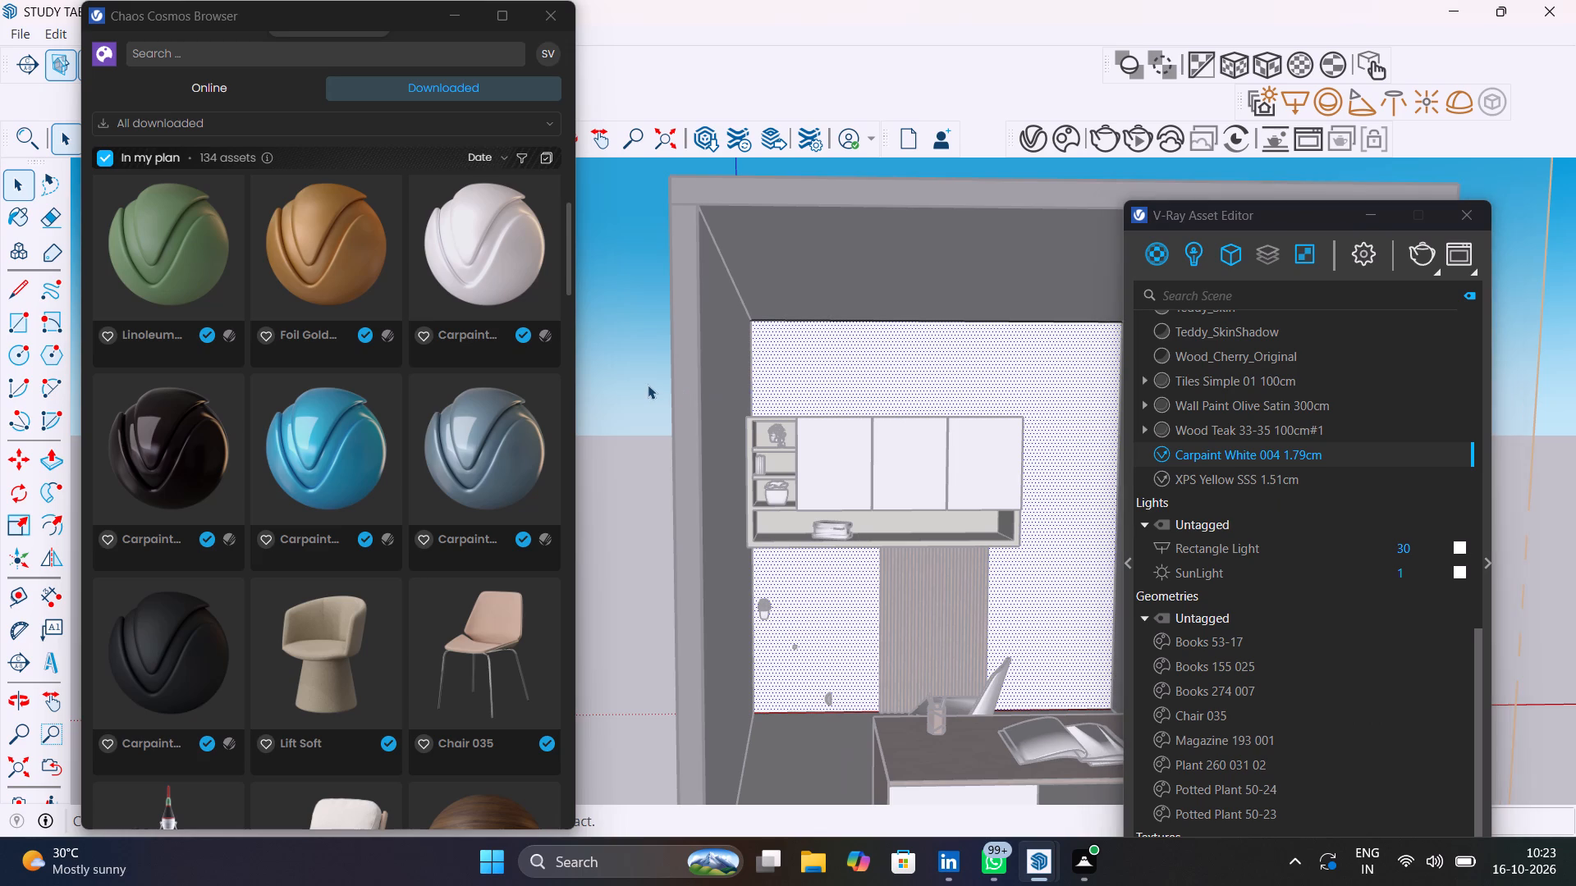
Draw a rectangle on the back wall inside the room group, from the wall cabinet's lower outer corner to the slatted panel's base.
scroll(867, 601, up, 9)
middle_drag(867, 600, 917, 482)
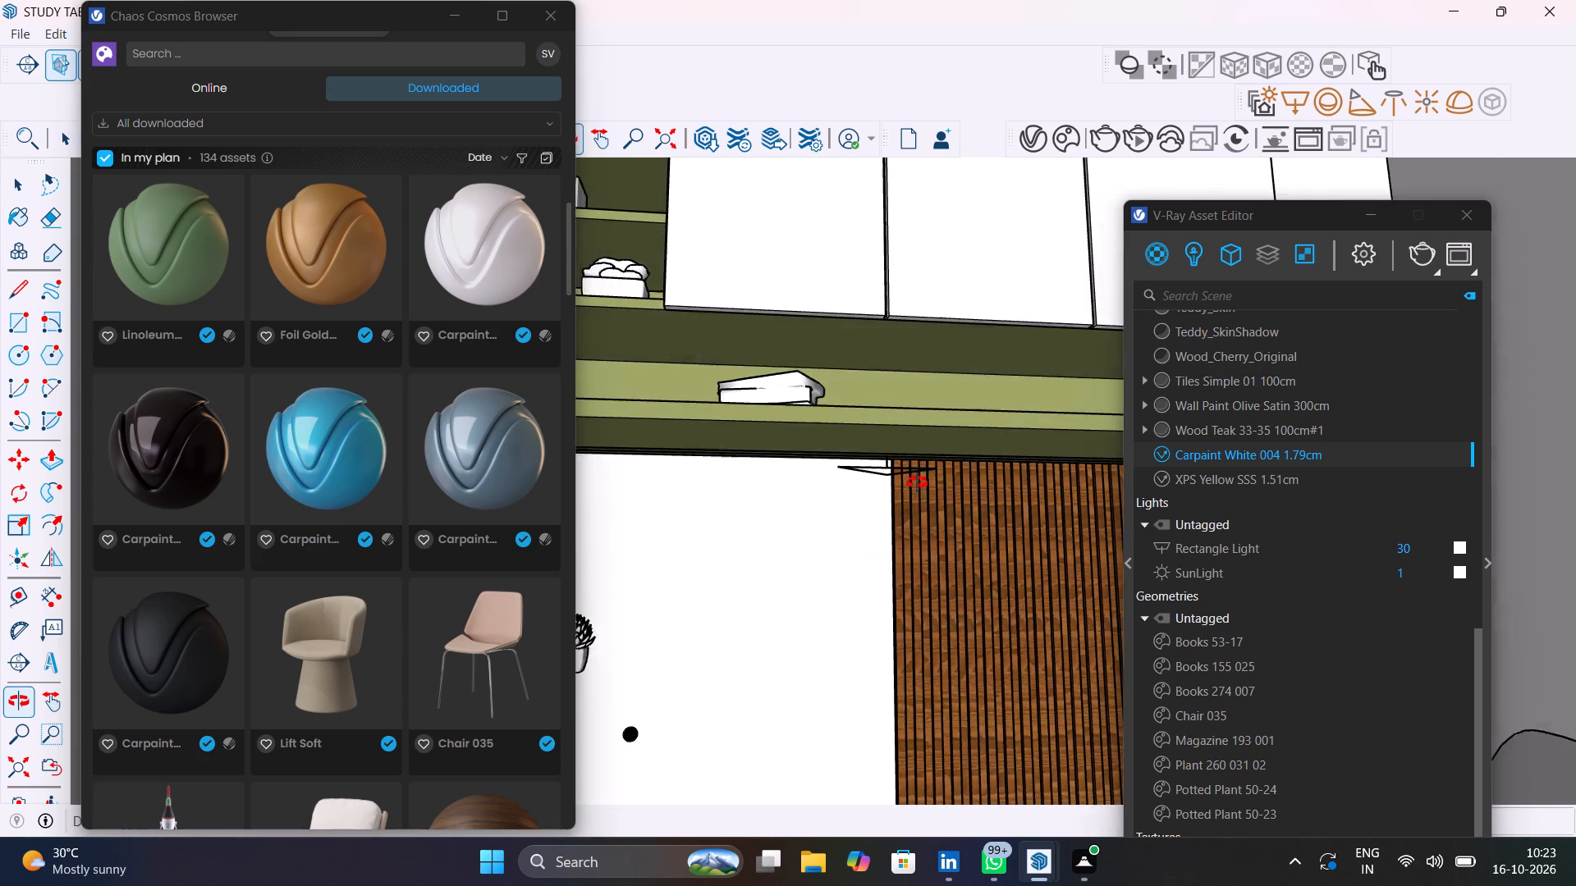
middle_drag(917, 482, 1041, 362)
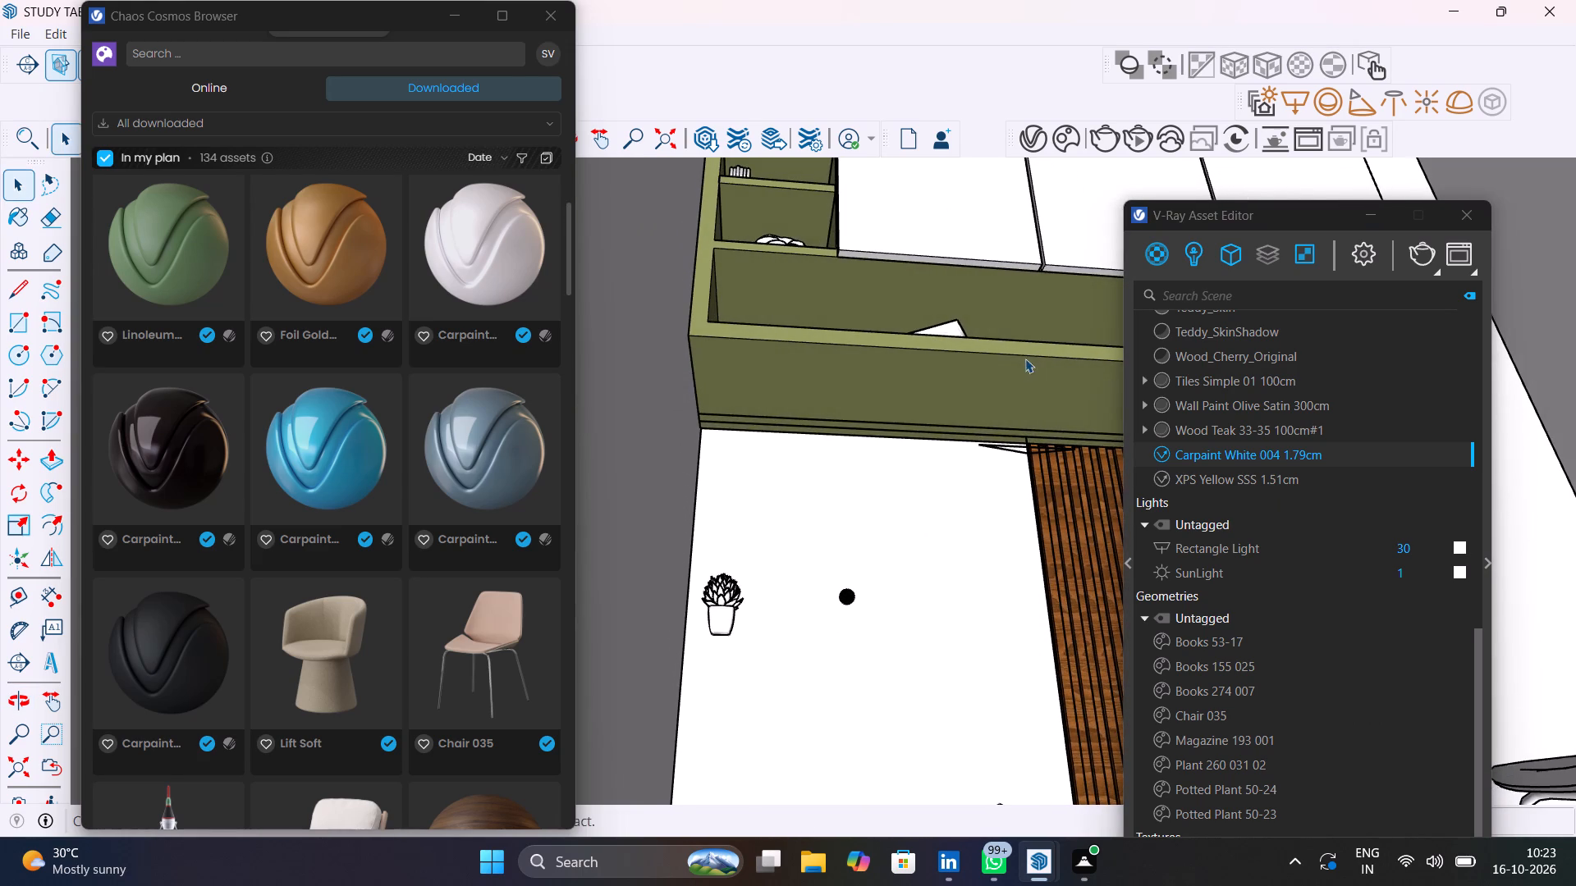
middle_drag(1002, 515, 978, 522)
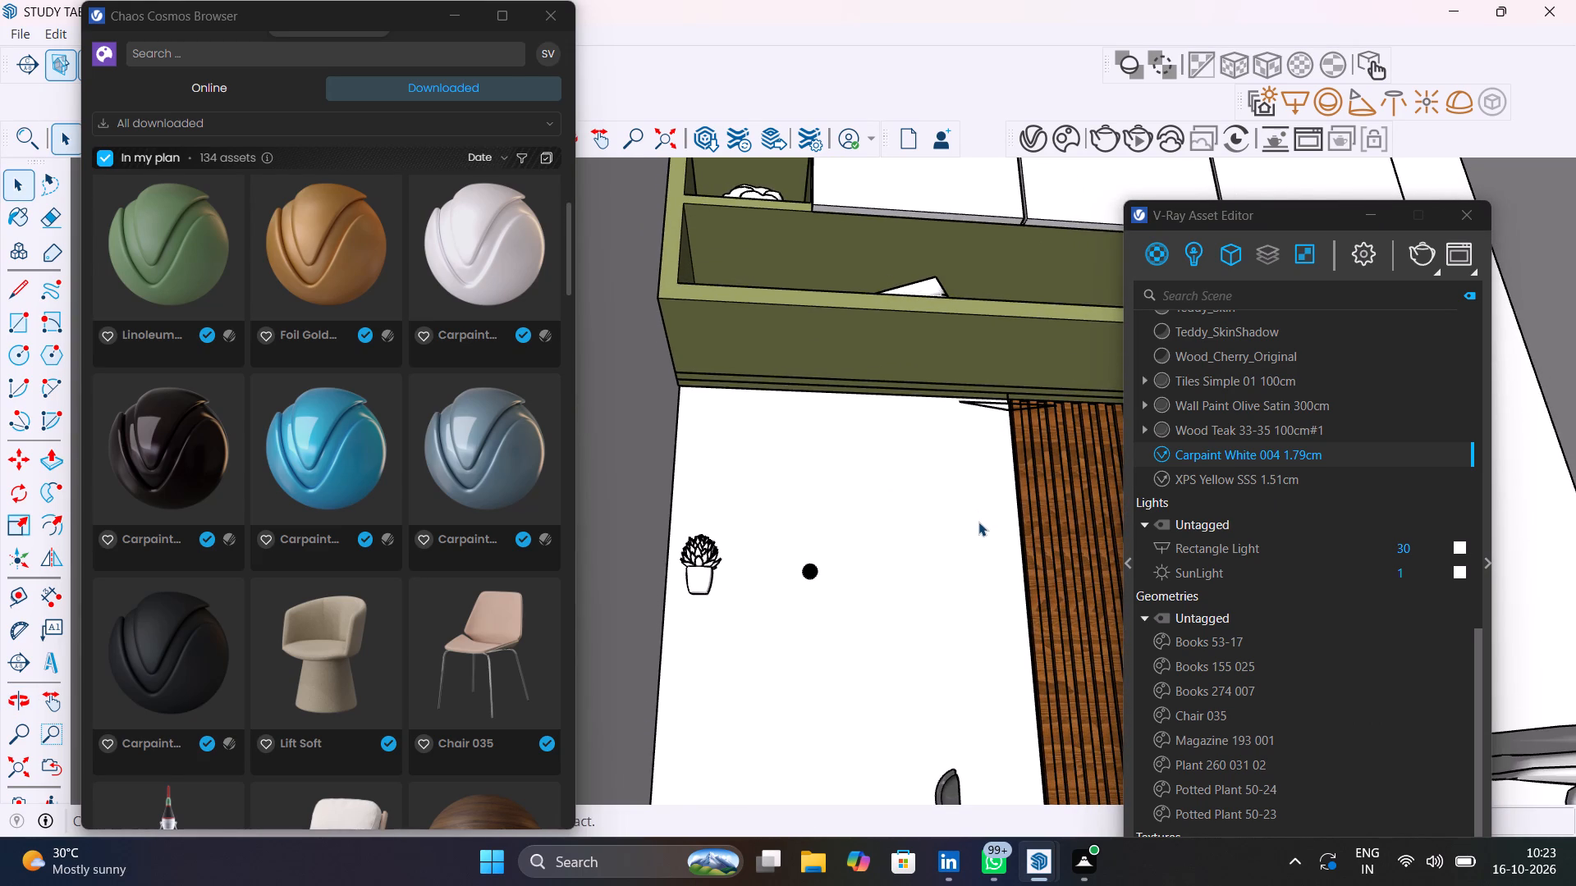
double_click(978, 522)
click(978, 522)
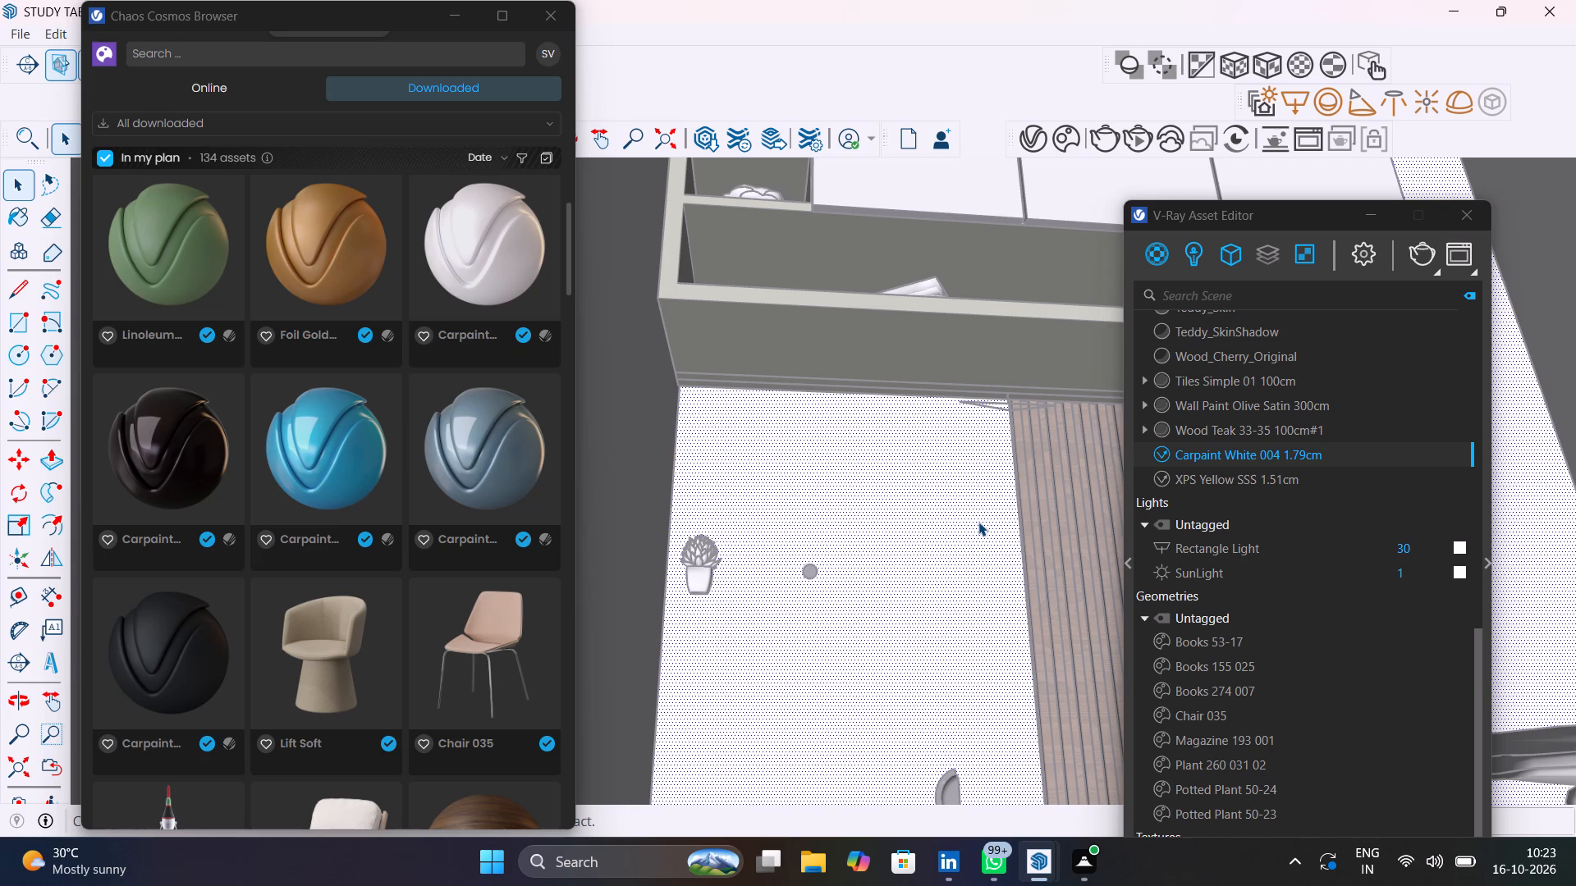
key(r)
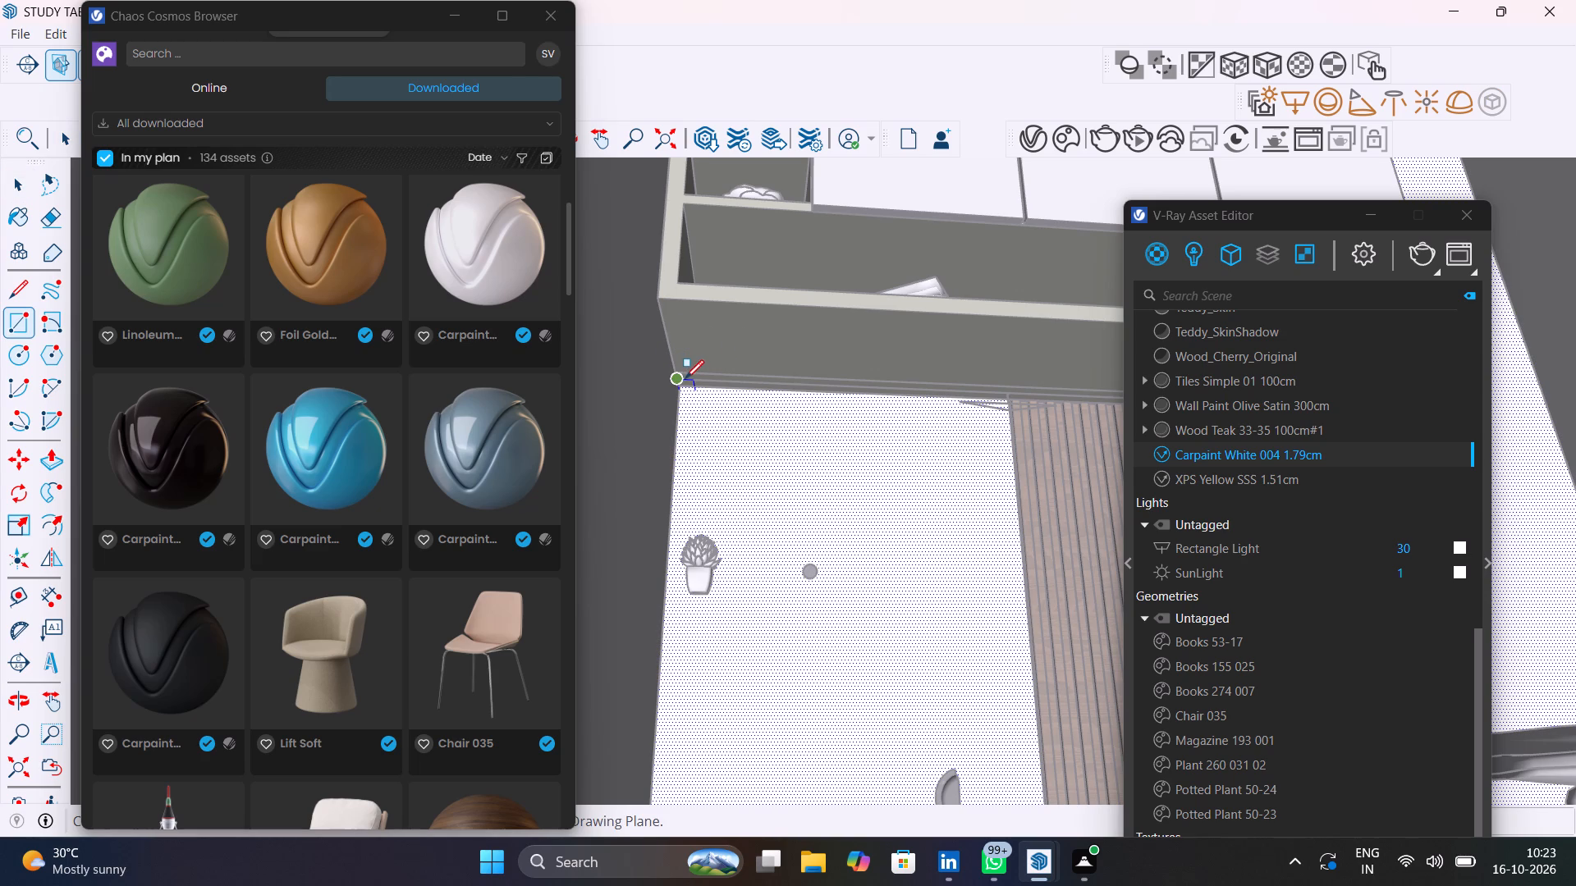
click(688, 385)
scroll(759, 409, down, 6)
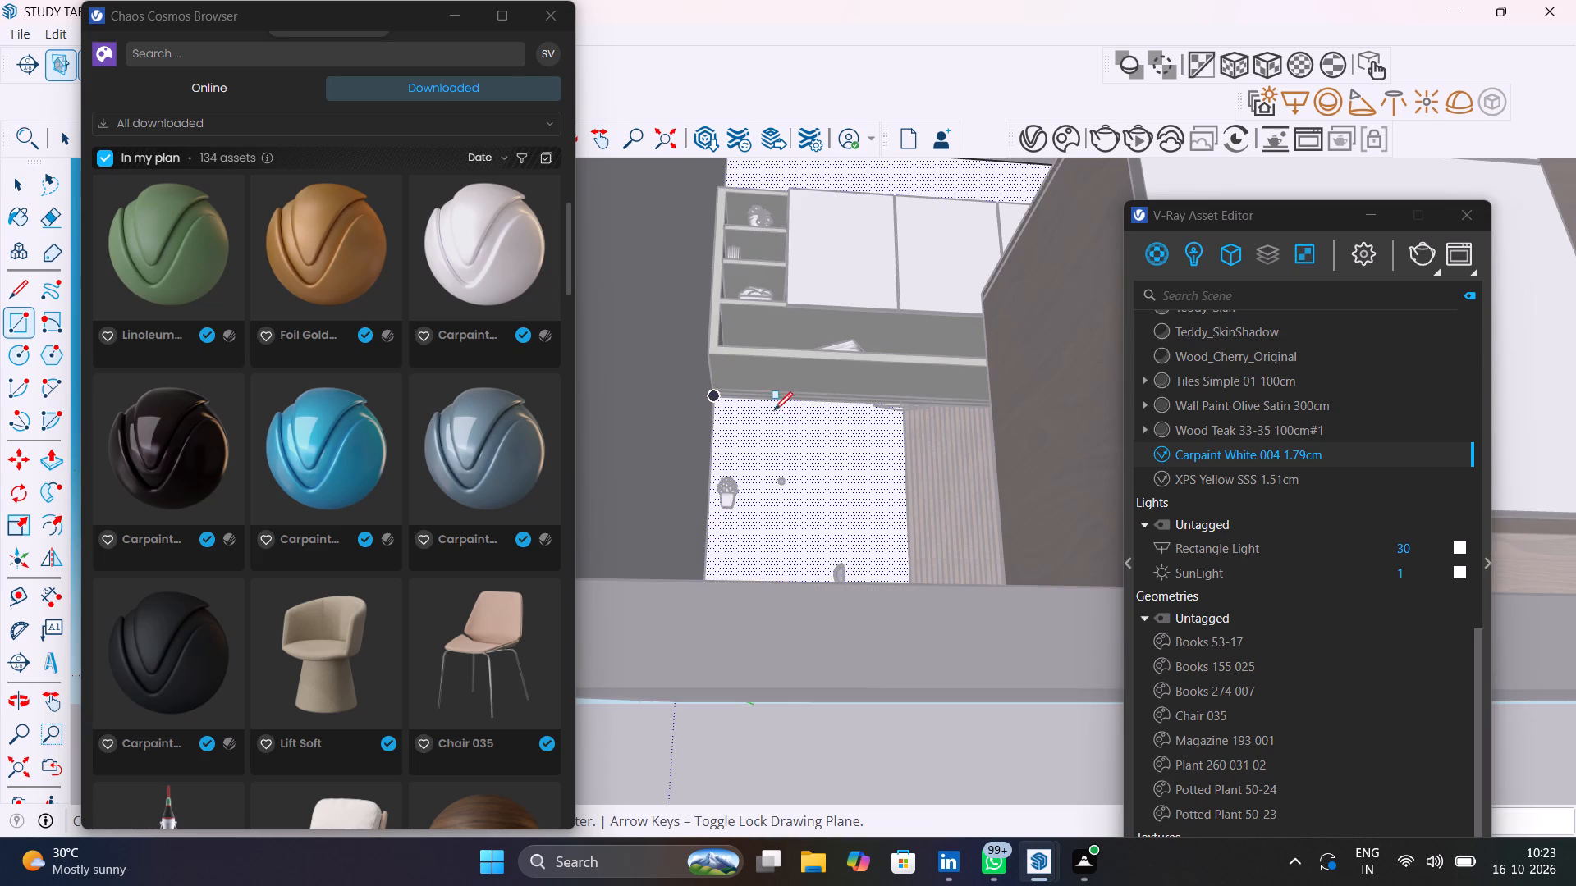
middle_drag(832, 479, 836, 657)
scroll(895, 635, up, 8)
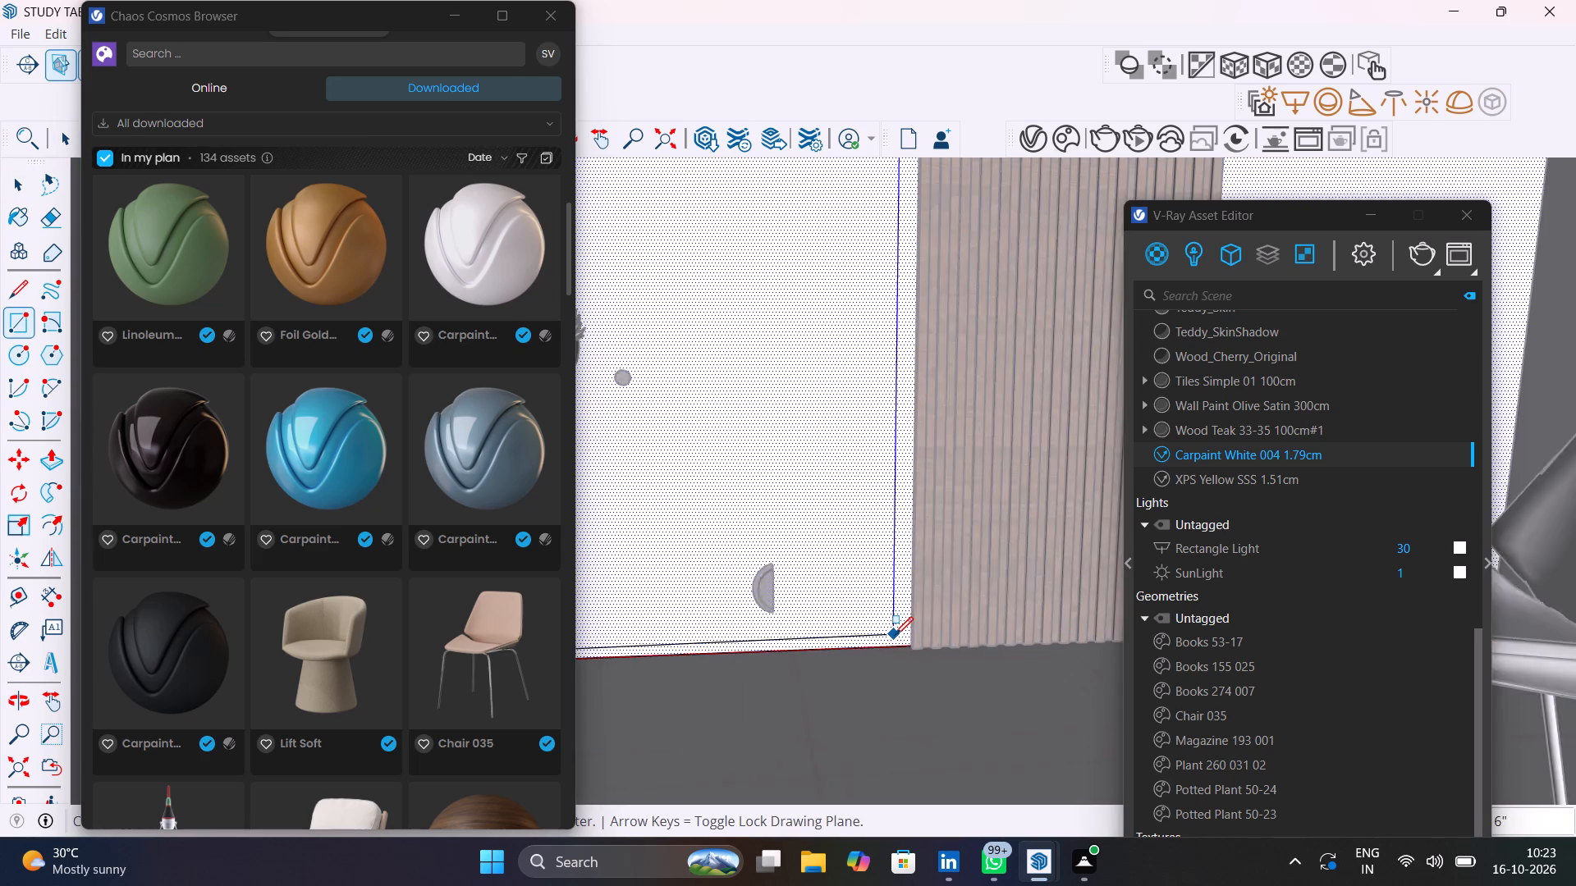
scroll(895, 635, up, 4)
scroll(921, 645, up, 18)
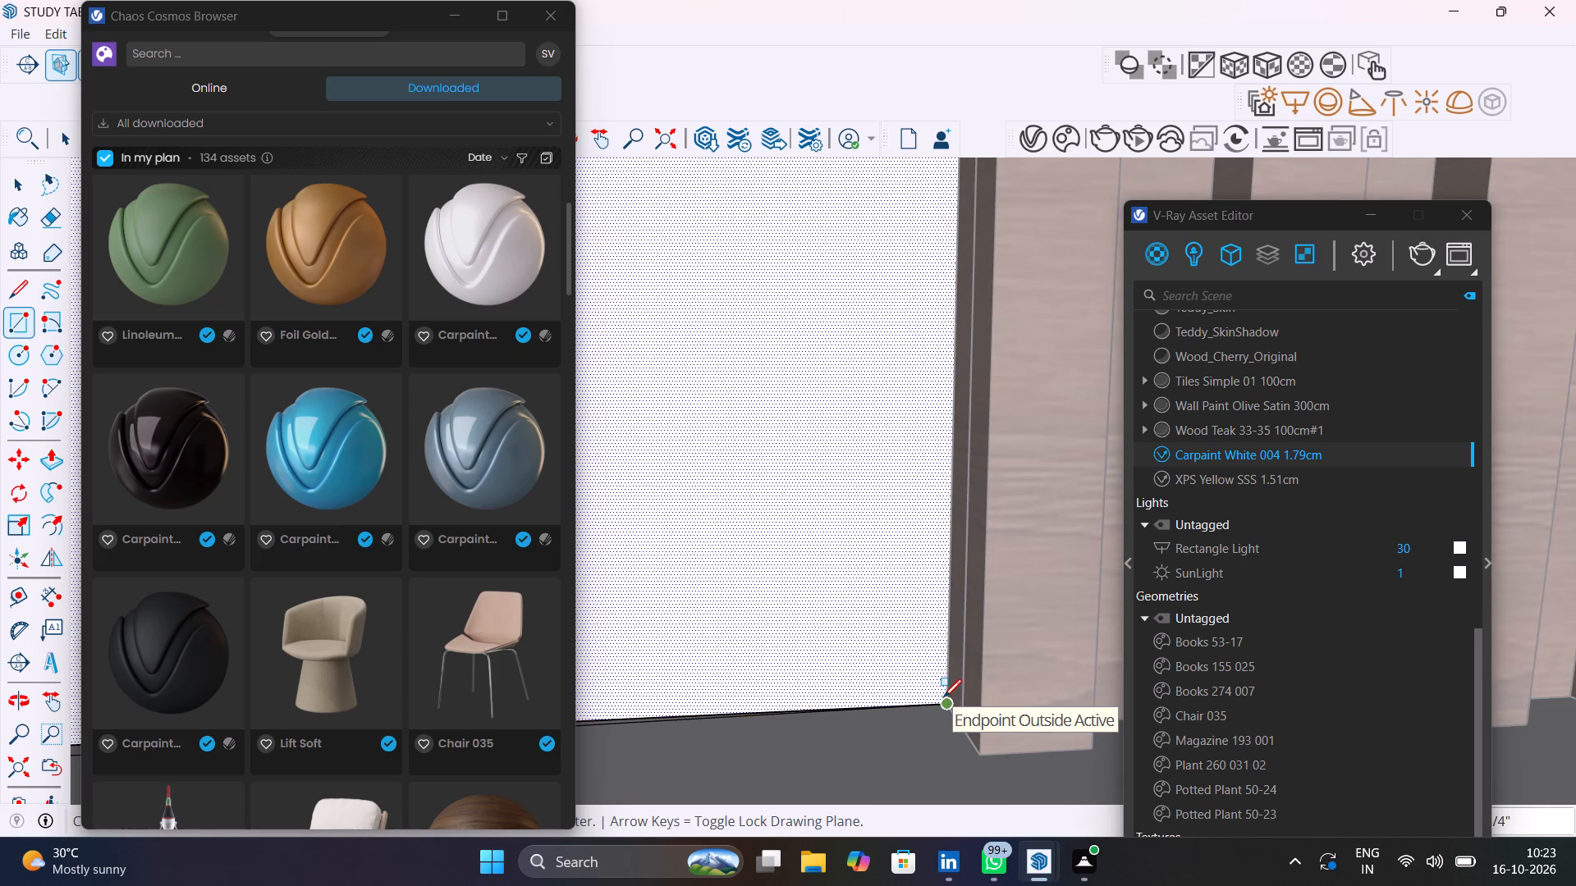
click(943, 697)
scroll(943, 695, down, 14)
key(space)
scroll(943, 694, down, 12)
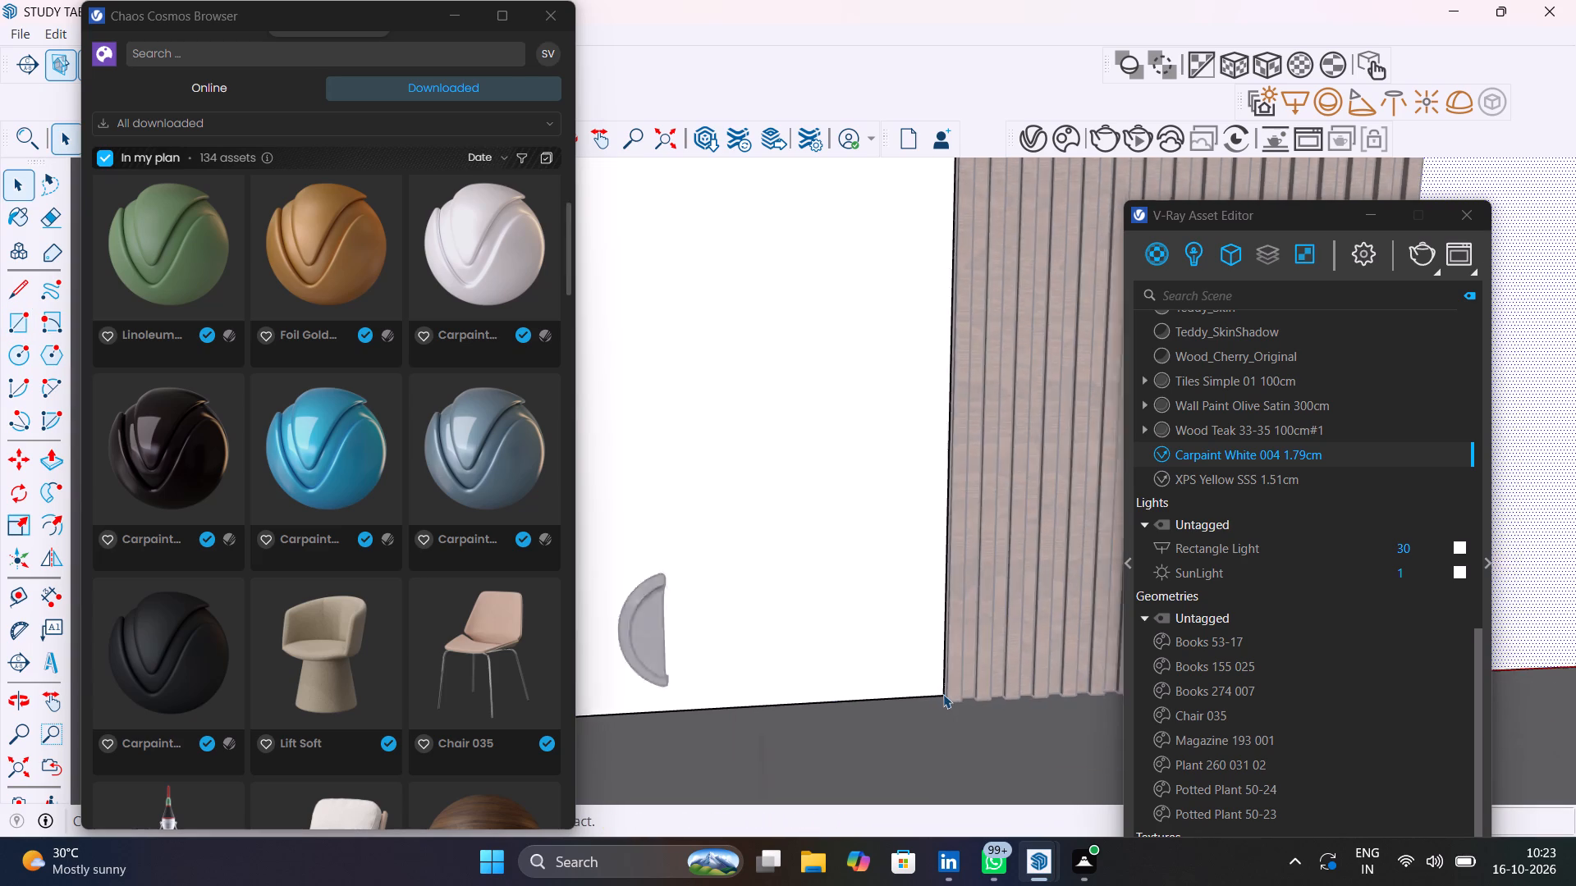
scroll(943, 694, down, 2)
Apply the XPS Yellow SSS 1.51cm material to the new wall rectangle, close the Asset Editor and leave the room group.
click(795, 451)
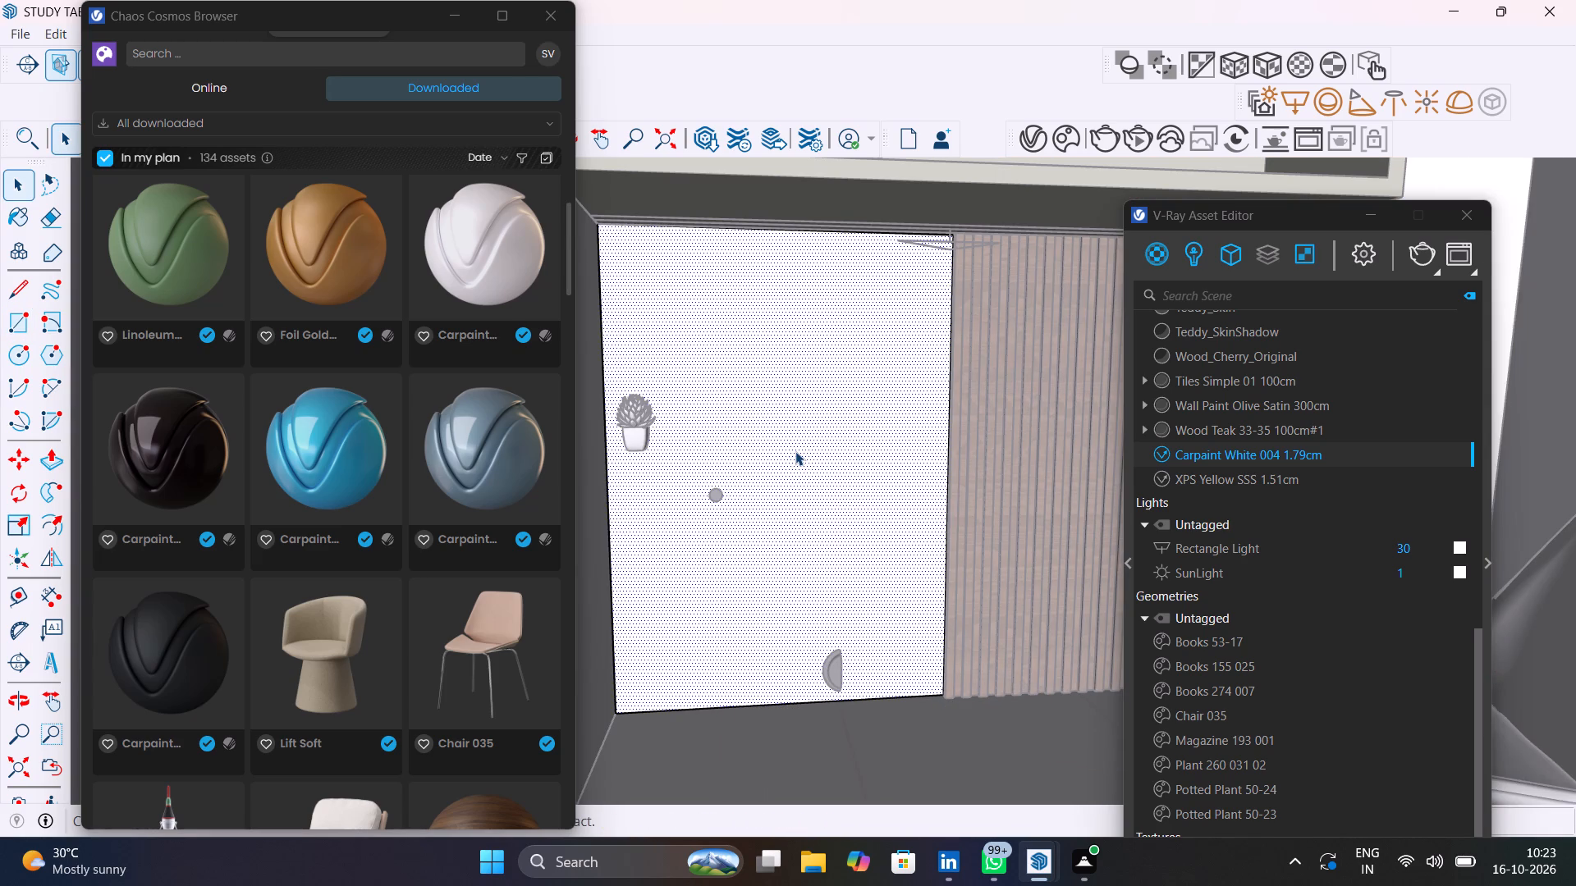
click(1209, 477)
right_click(1209, 476)
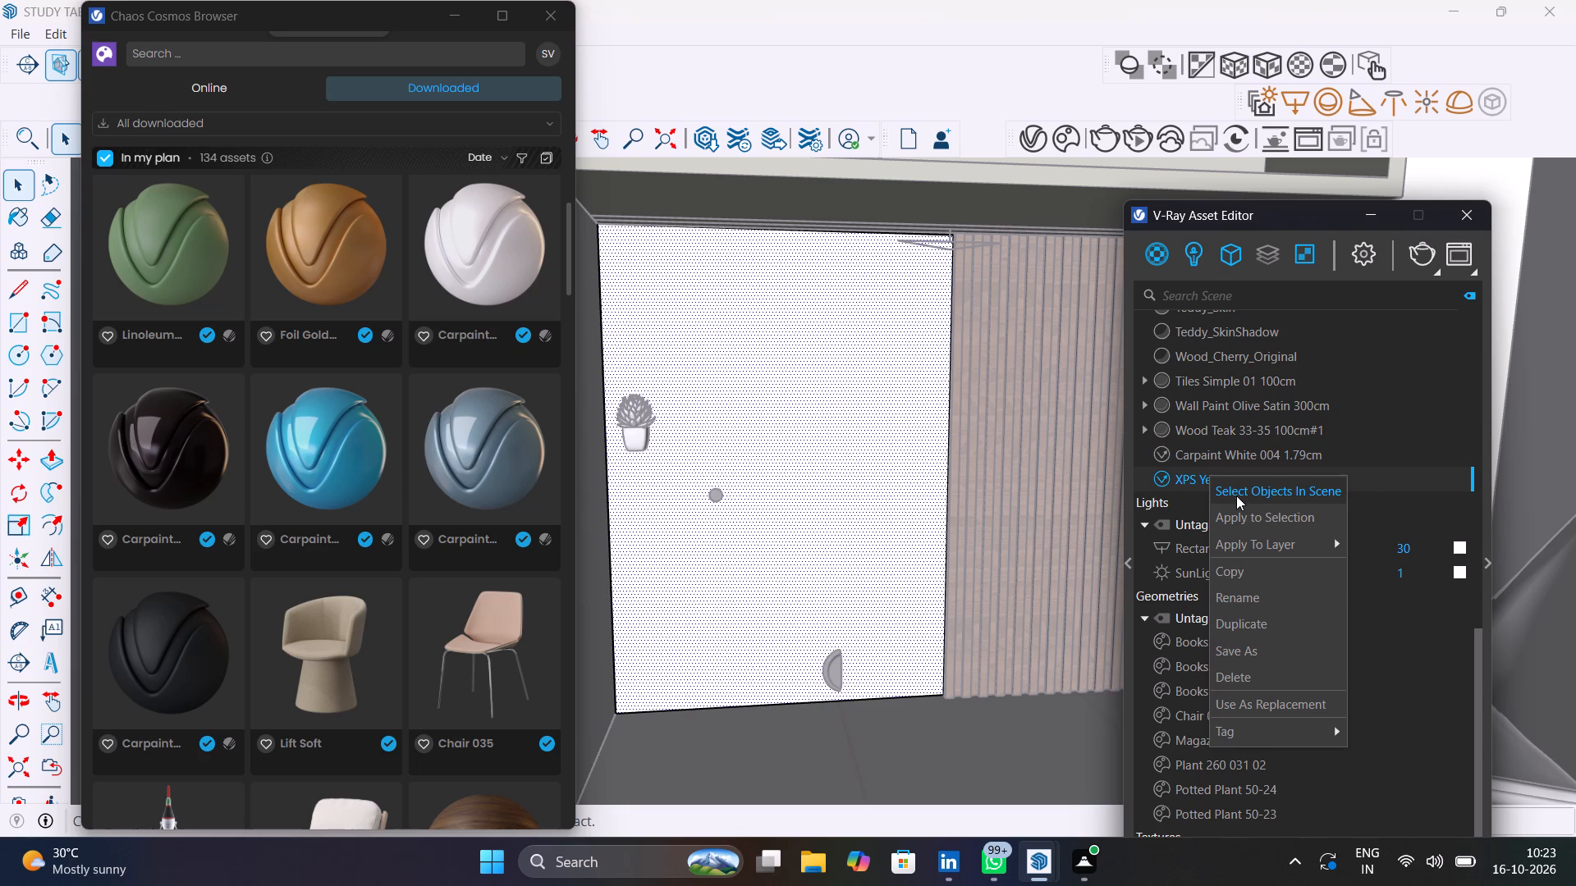
click(1255, 523)
scroll(1116, 507, down, 10)
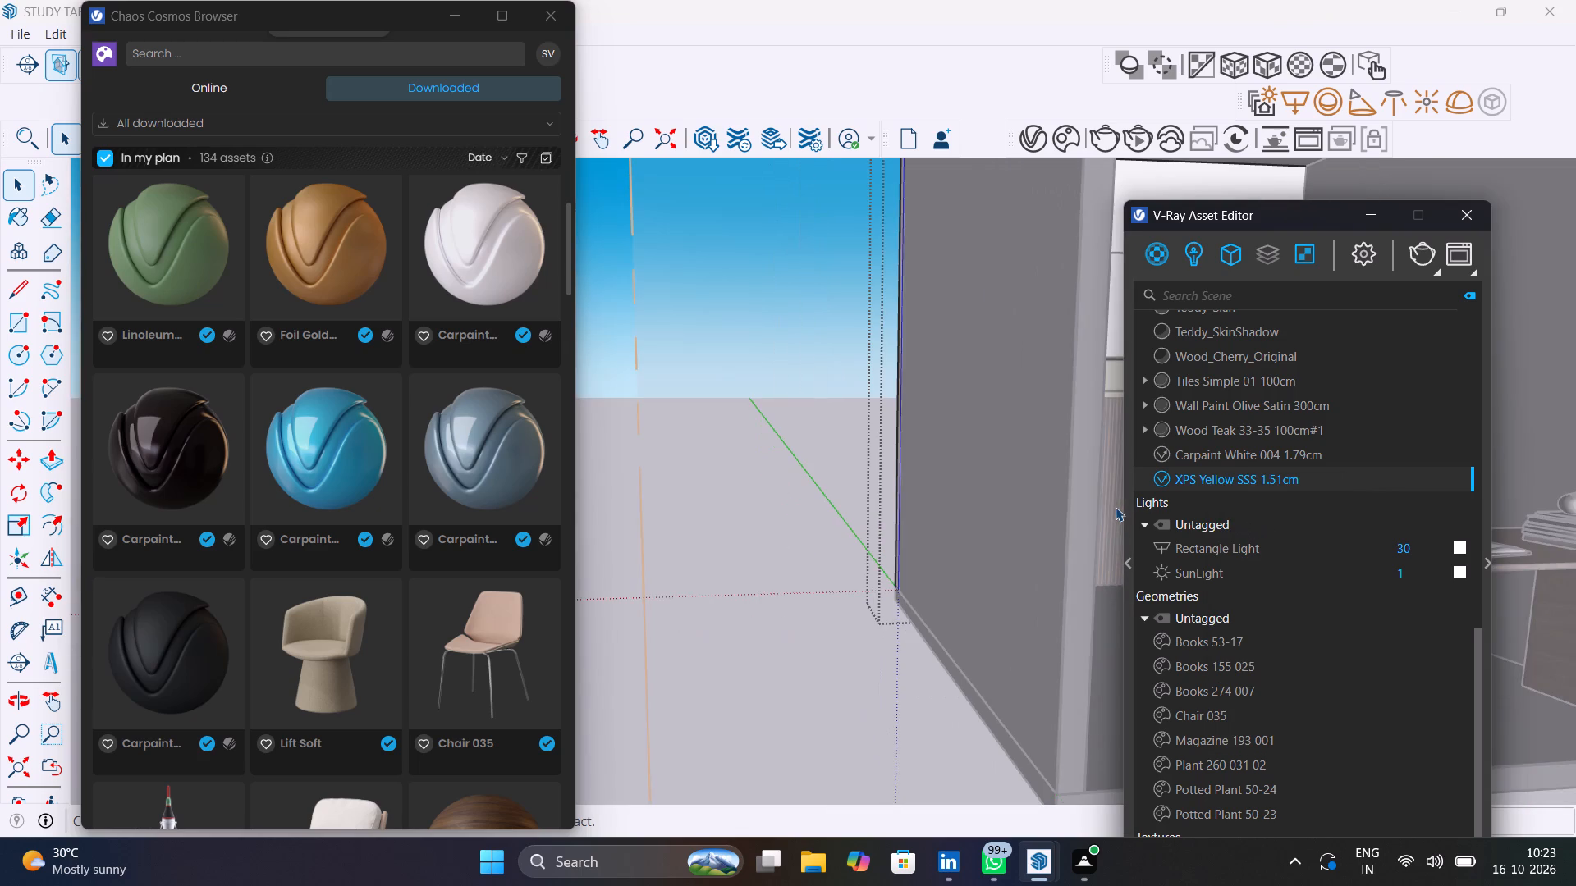
click(744, 460)
click(1475, 206)
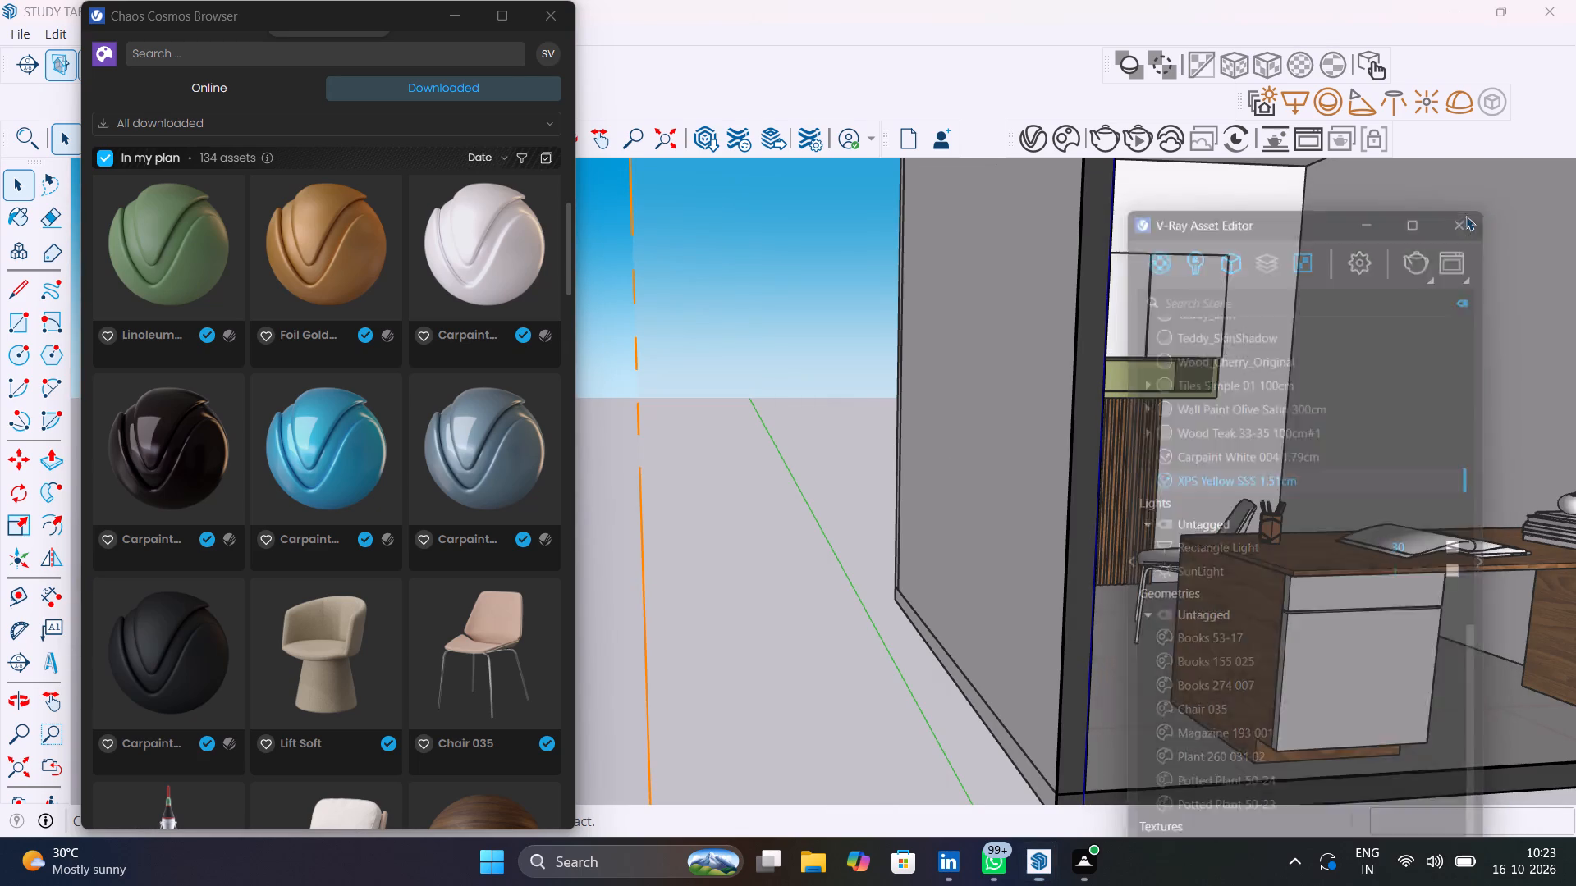
Move the desk group from its back top corner about 6' 4 5/8" along the green axis, back against the slatted wall panel.
shift+middle_drag(1339, 276, 903, 308)
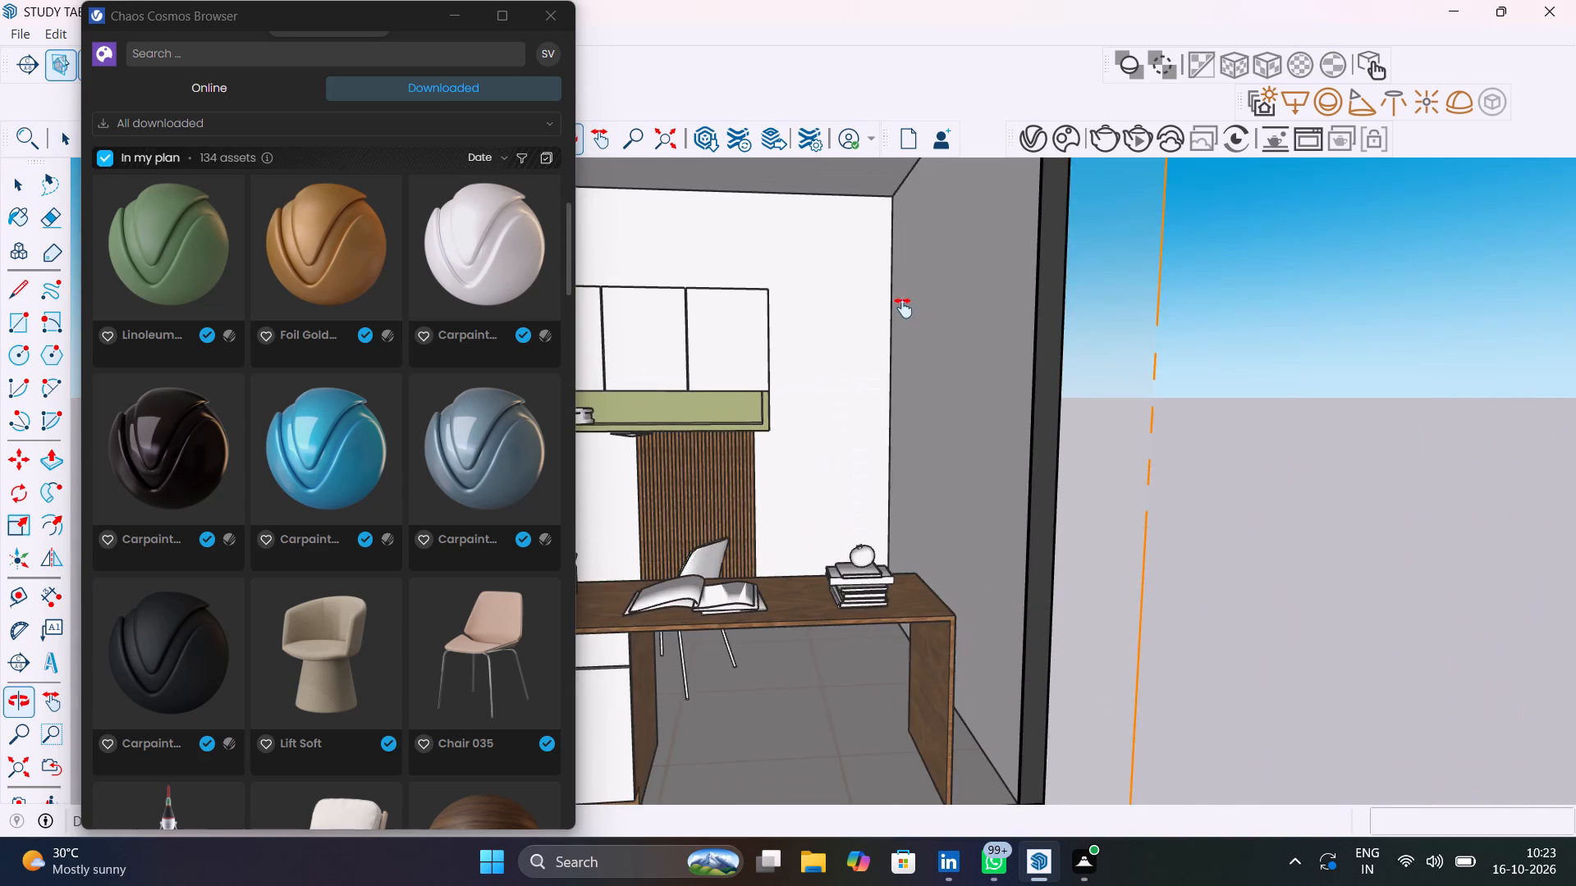
shift+middle_drag(903, 308, 827, 271)
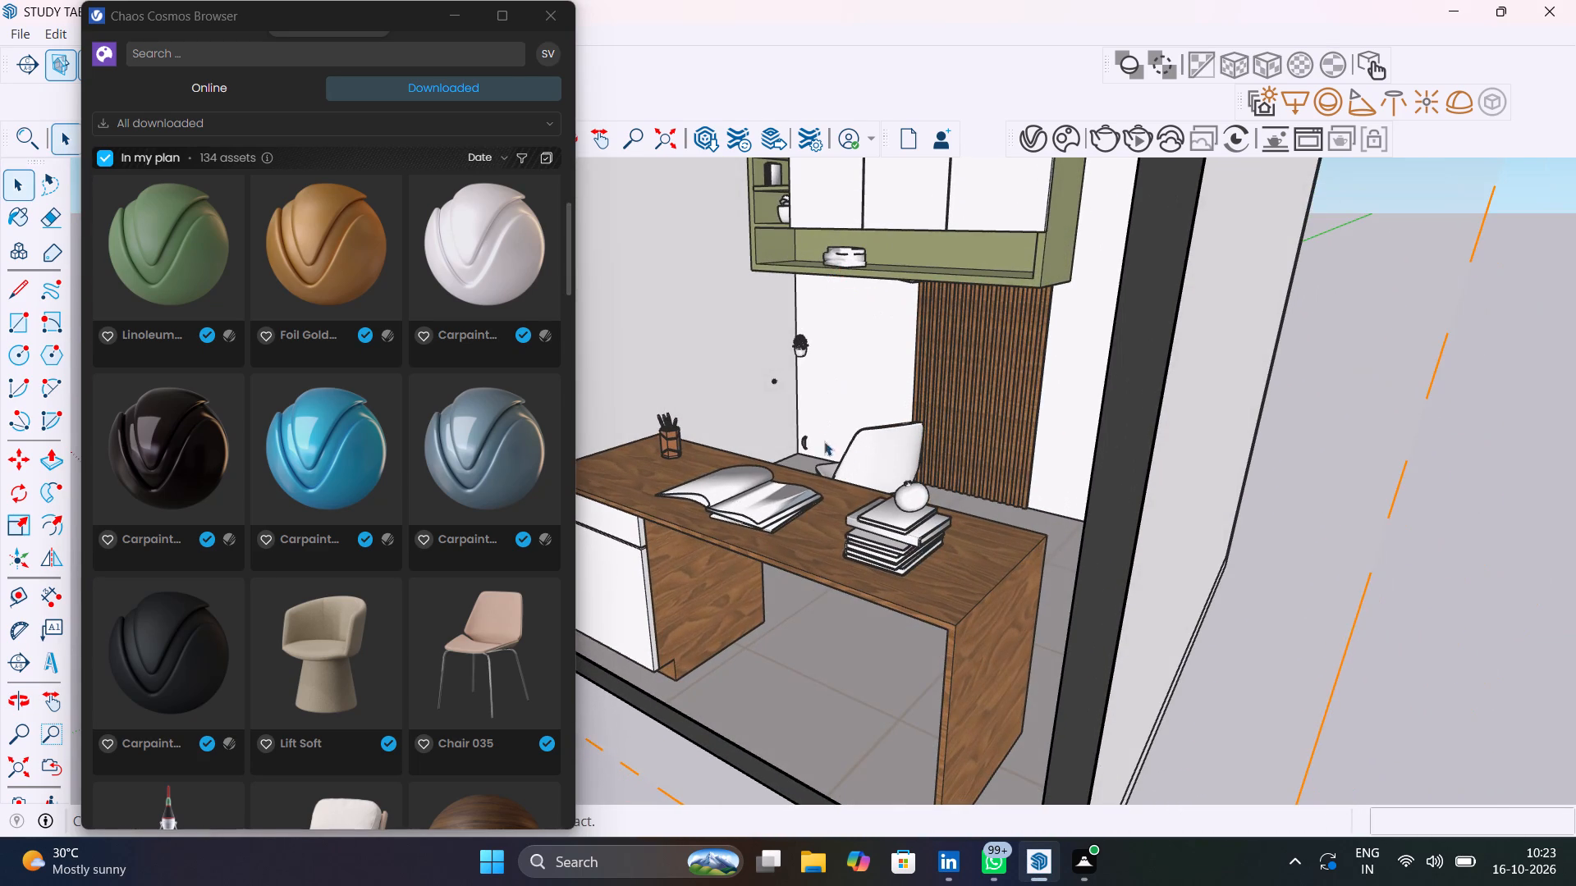
click(891, 587)
key(m)
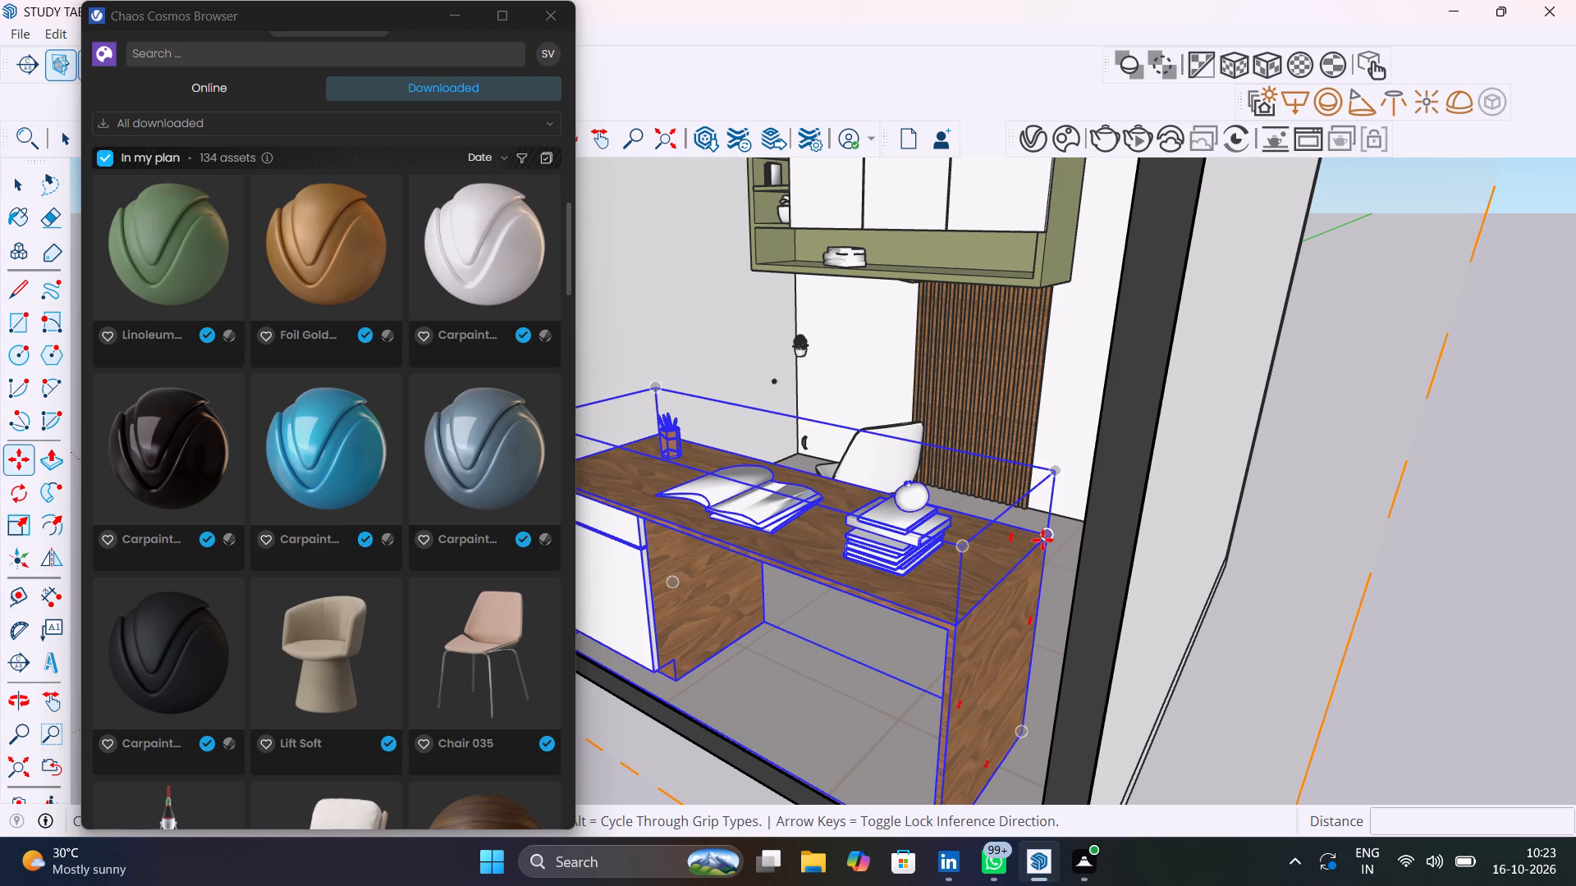
click(1043, 539)
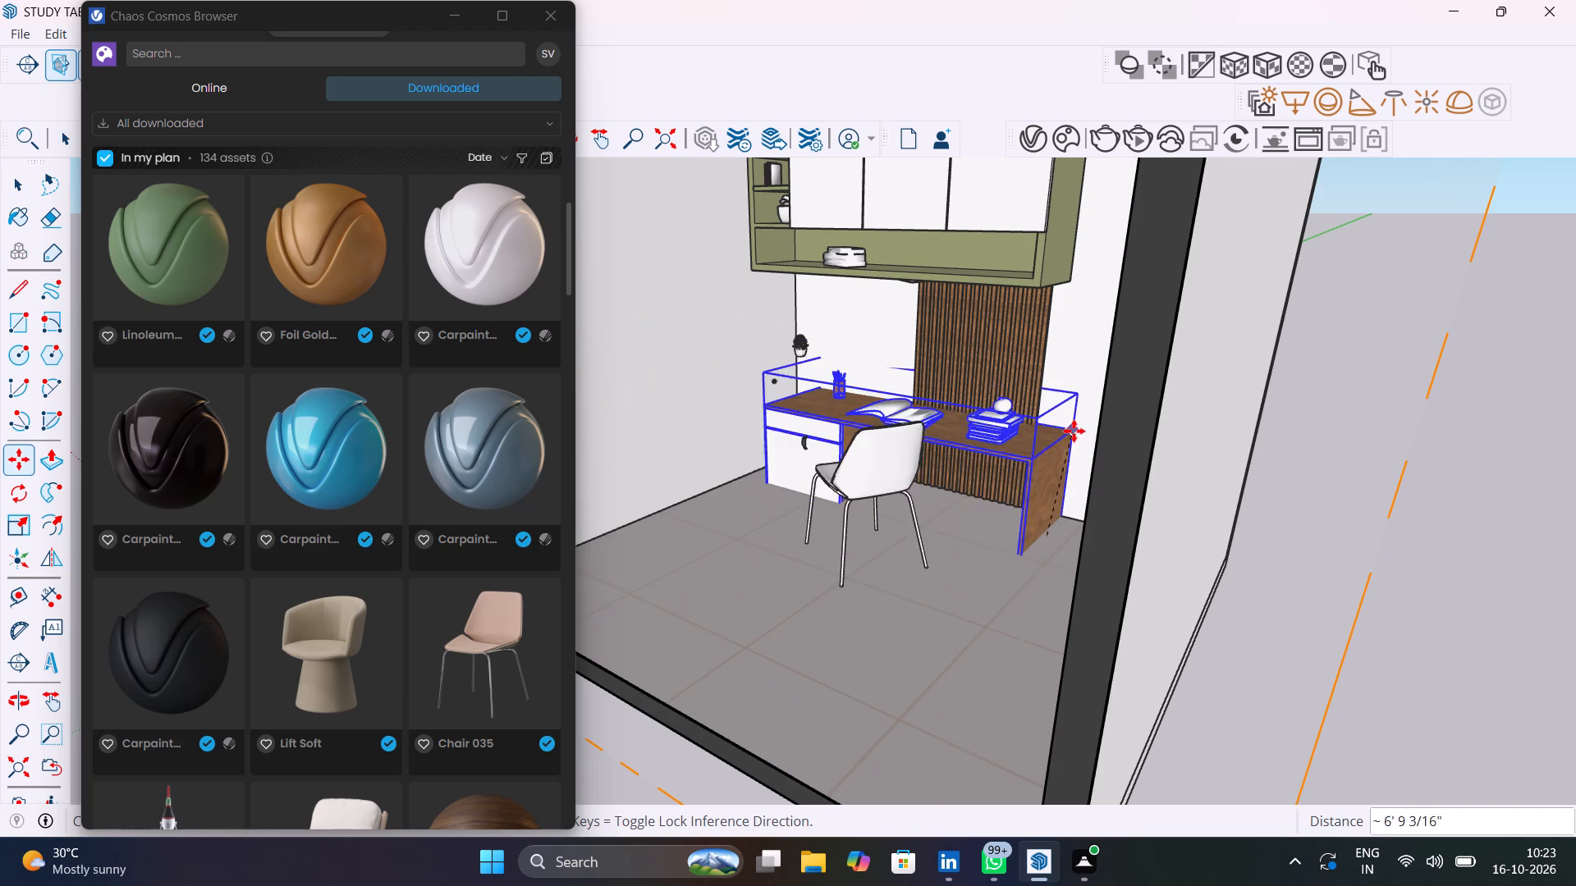
scroll(1076, 429, up, 4)
key(Up)
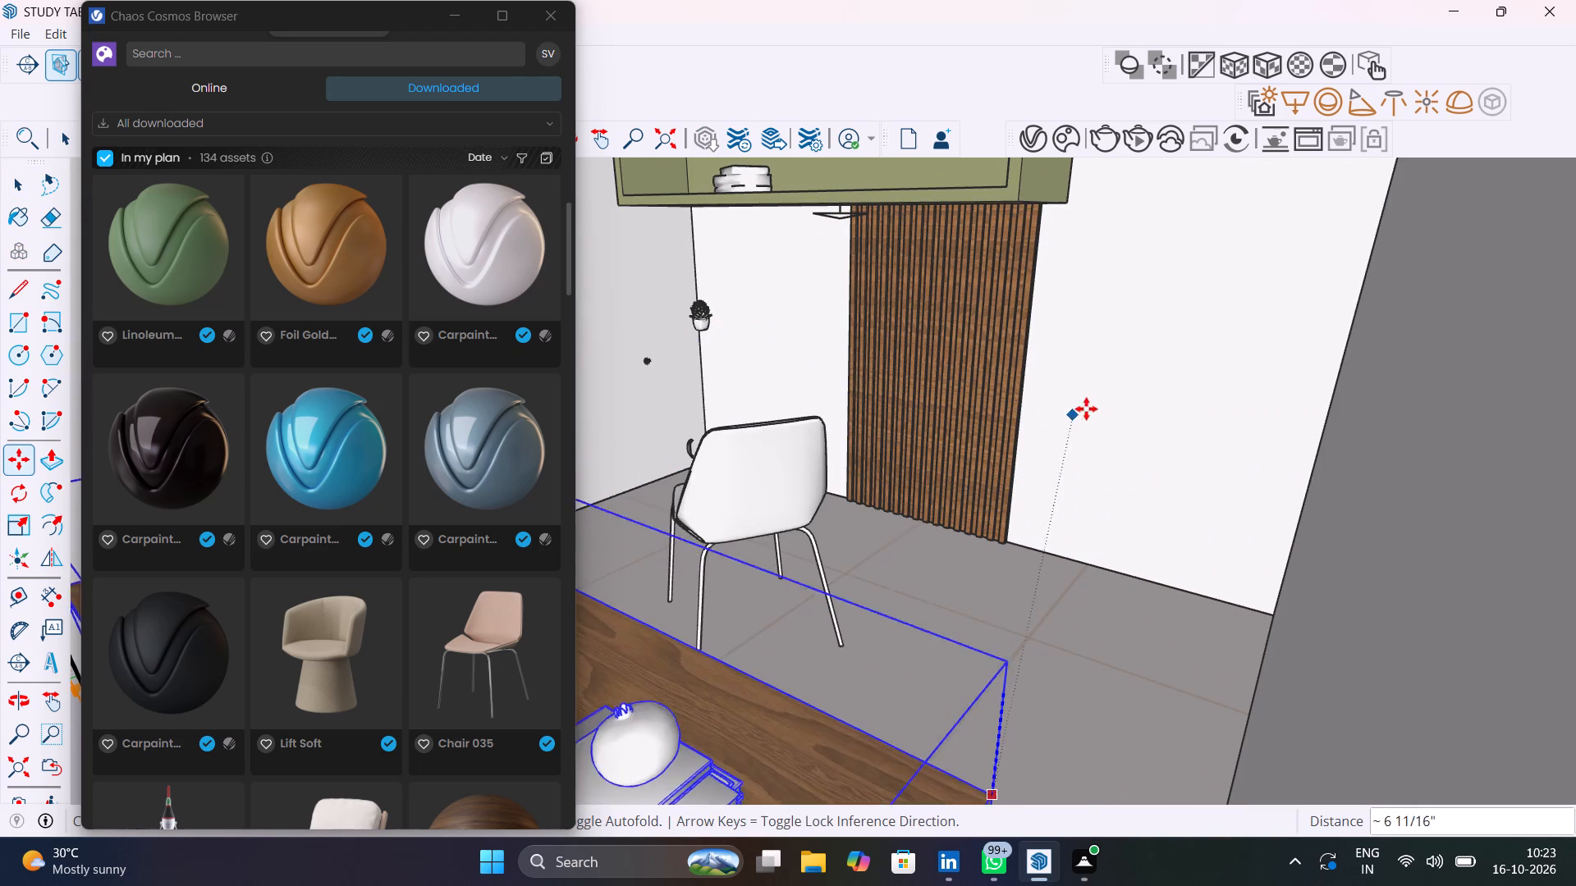
key(Left)
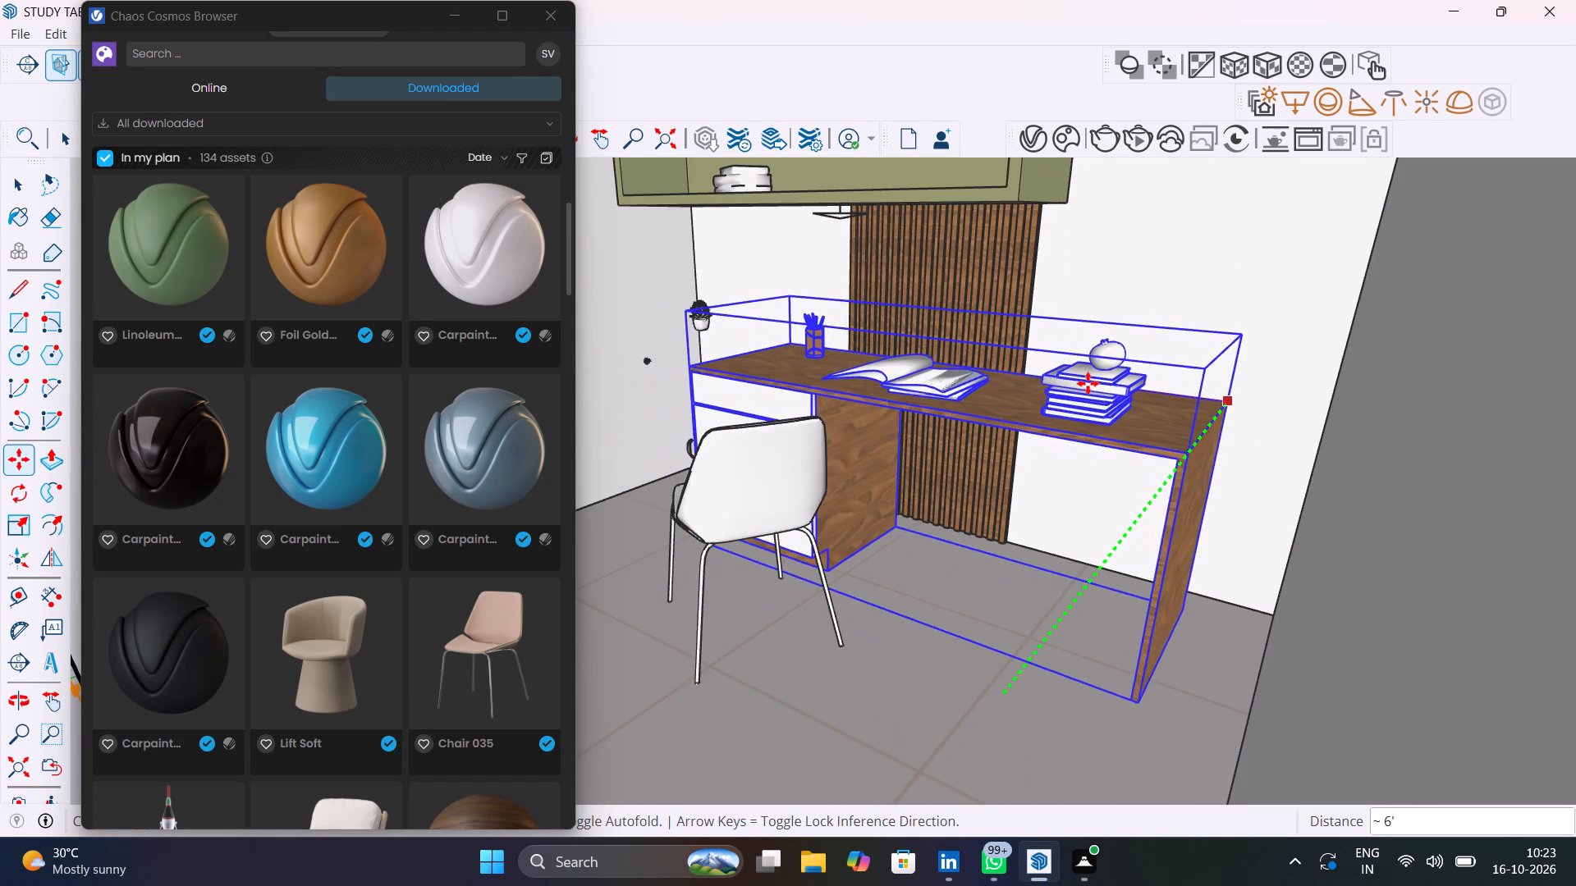
scroll(1088, 383, up, 6)
shift+middle_drag(1088, 382, 1034, 563)
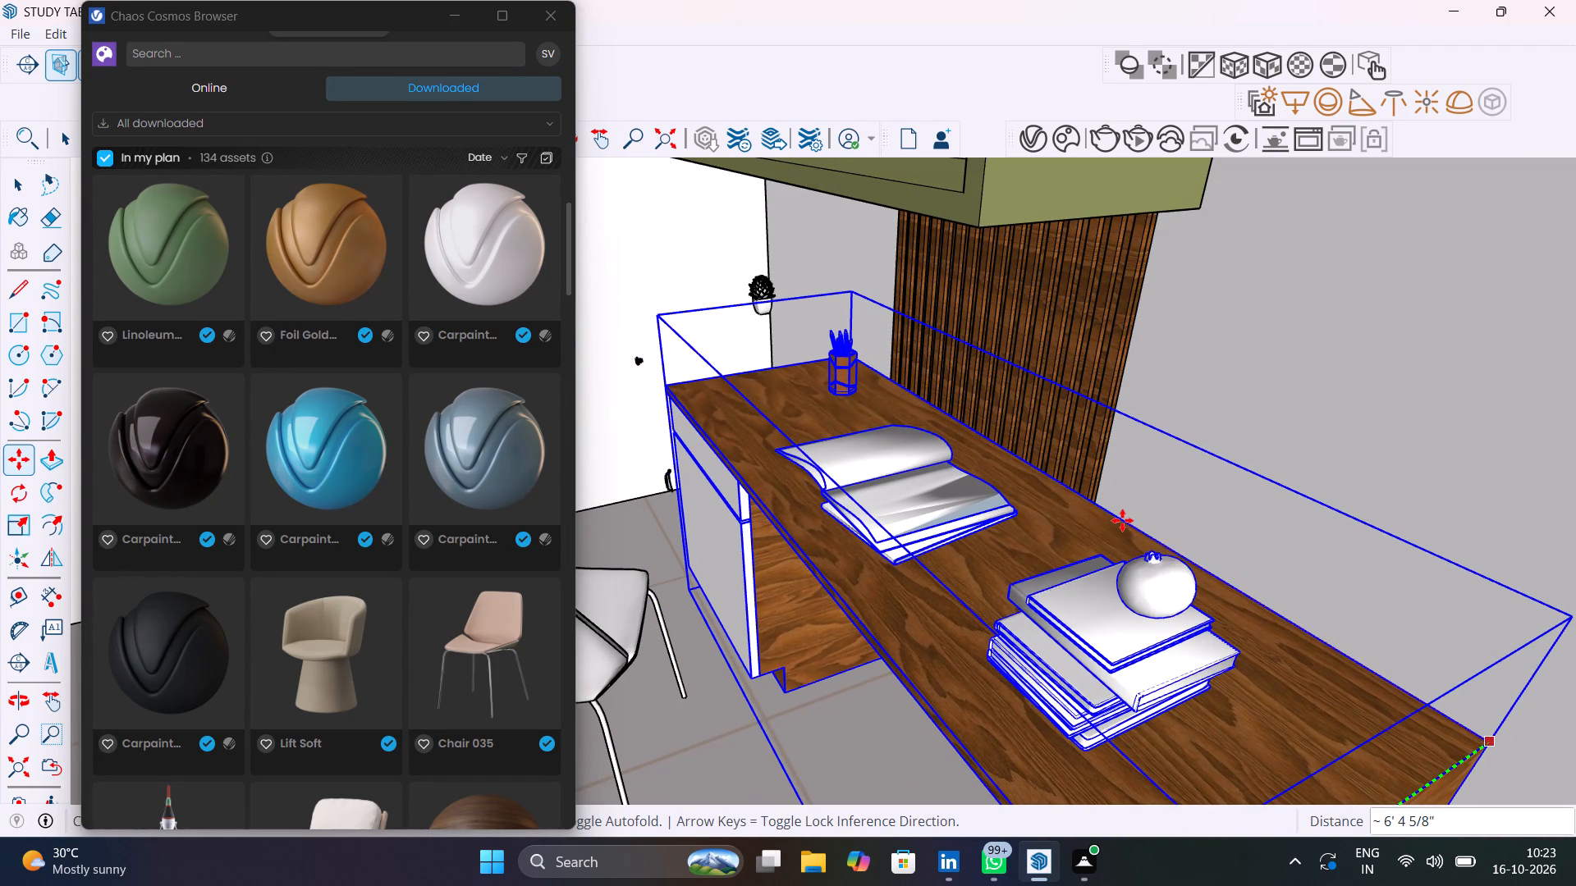
click(1122, 520)
Move the desk group sideways about 2' 5 3/8" so its drawer cabinet meets the room's side wall, then deselect it.
middle_drag(1011, 477, 1378, 464)
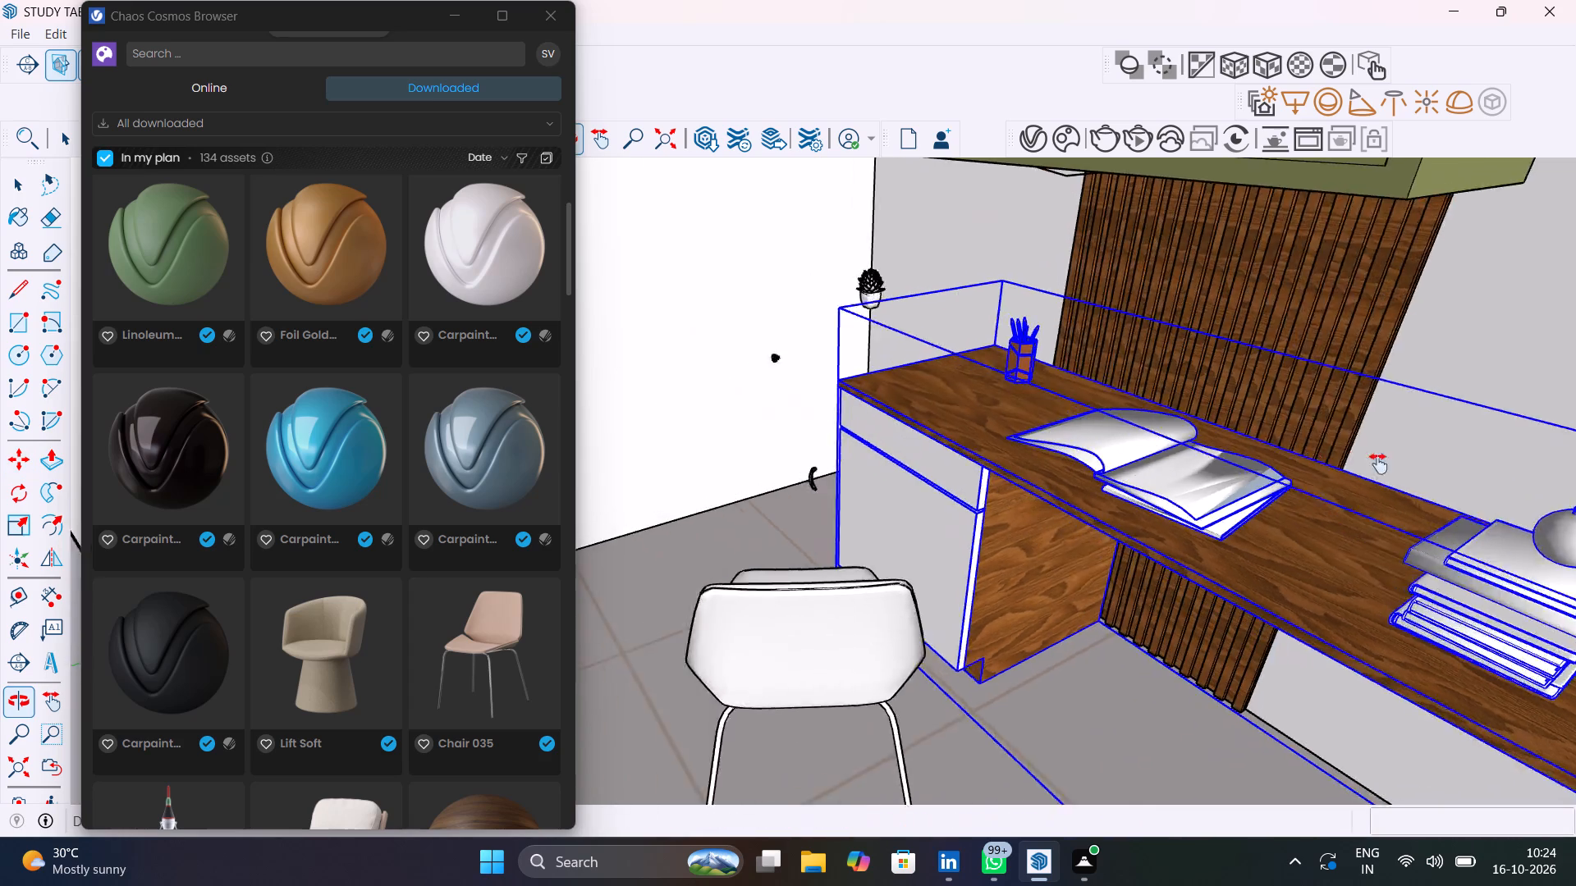
middle_drag(1378, 464, 1575, 478)
middle_drag(1090, 528, 1532, 612)
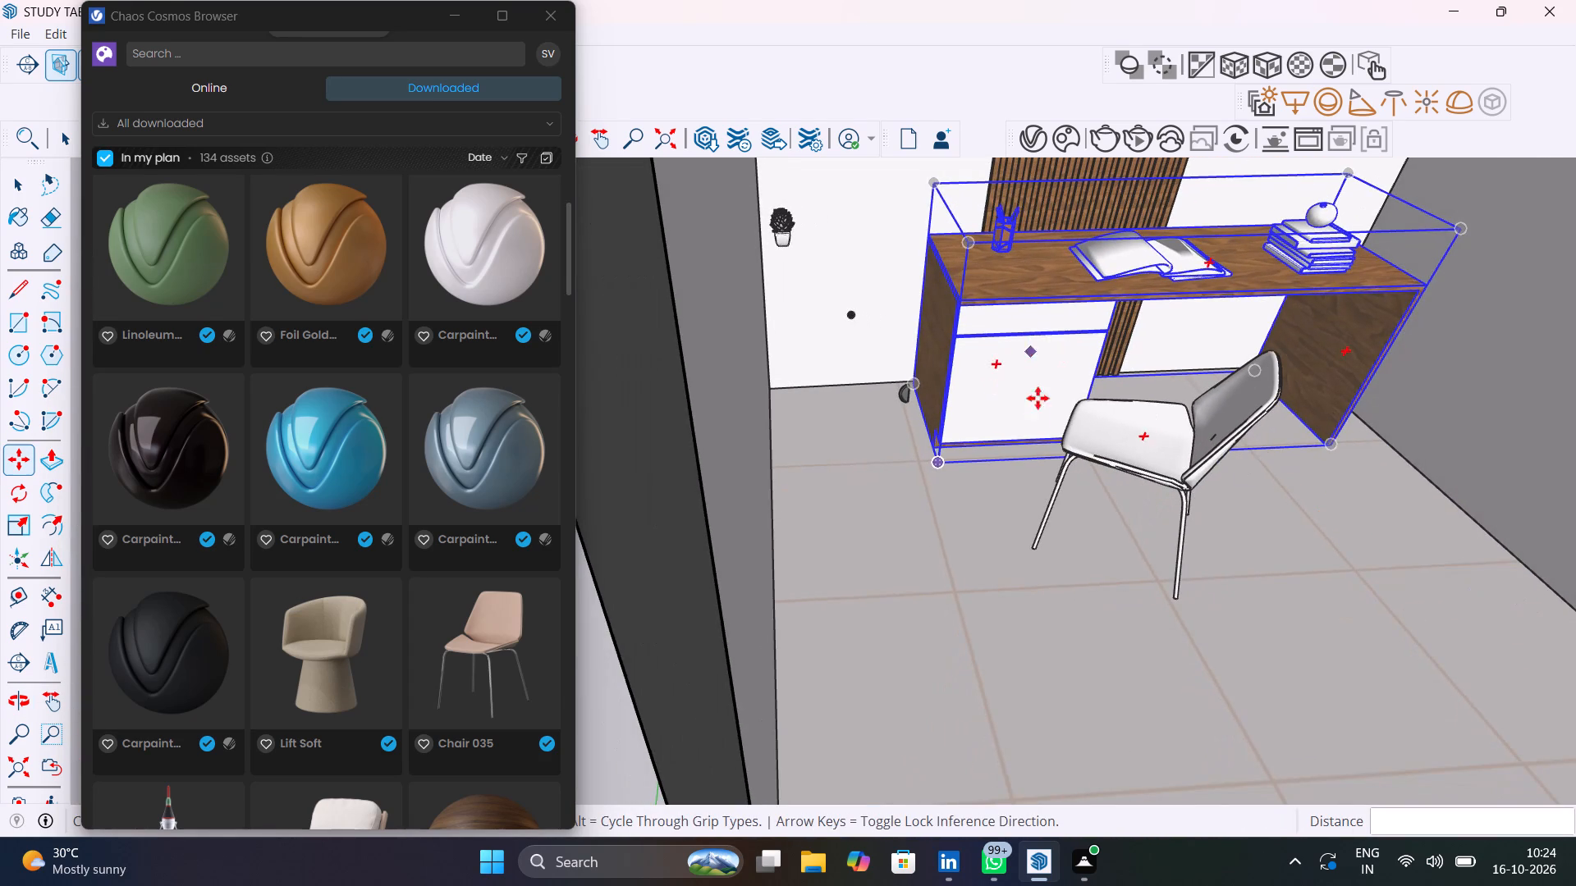
scroll(941, 429, up, 9)
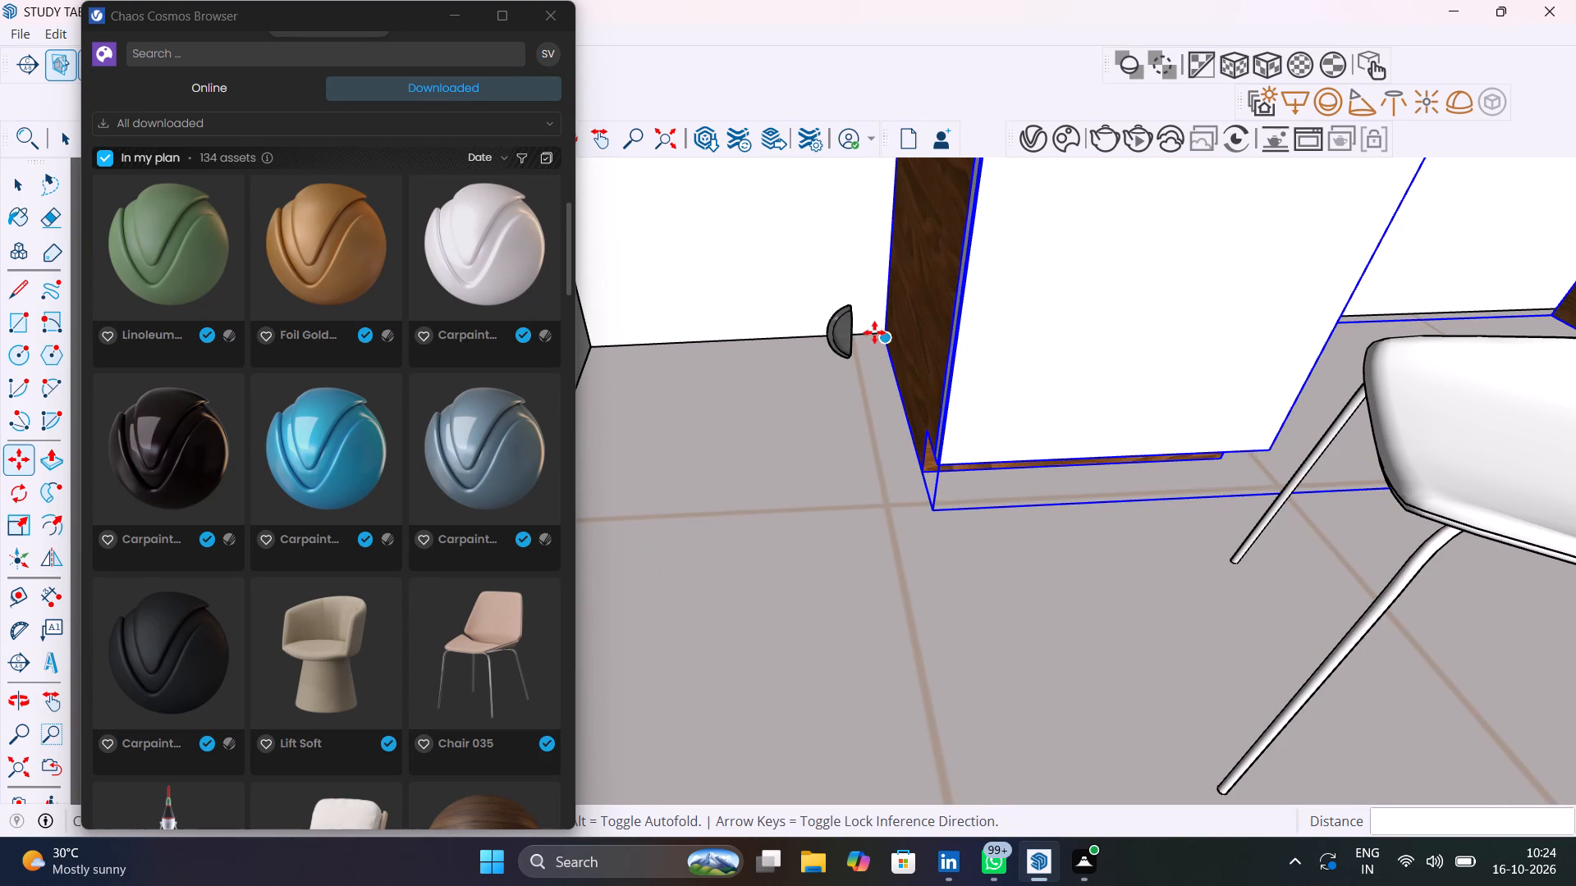
click(874, 331)
shift+middle_drag(636, 330, 770, 336)
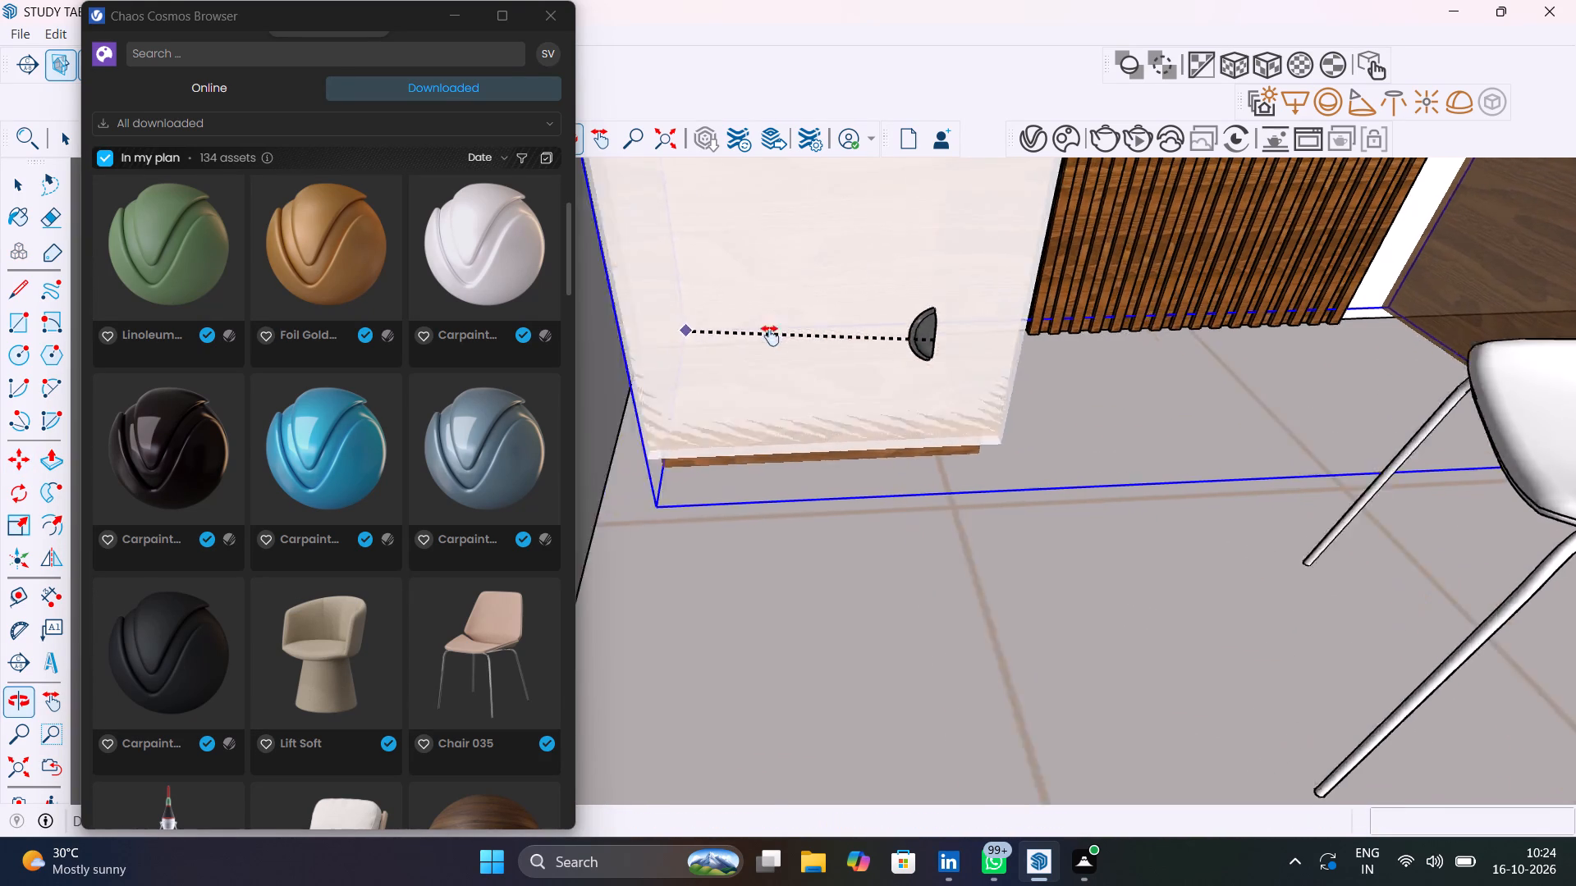
shift+middle_drag(770, 336, 934, 337)
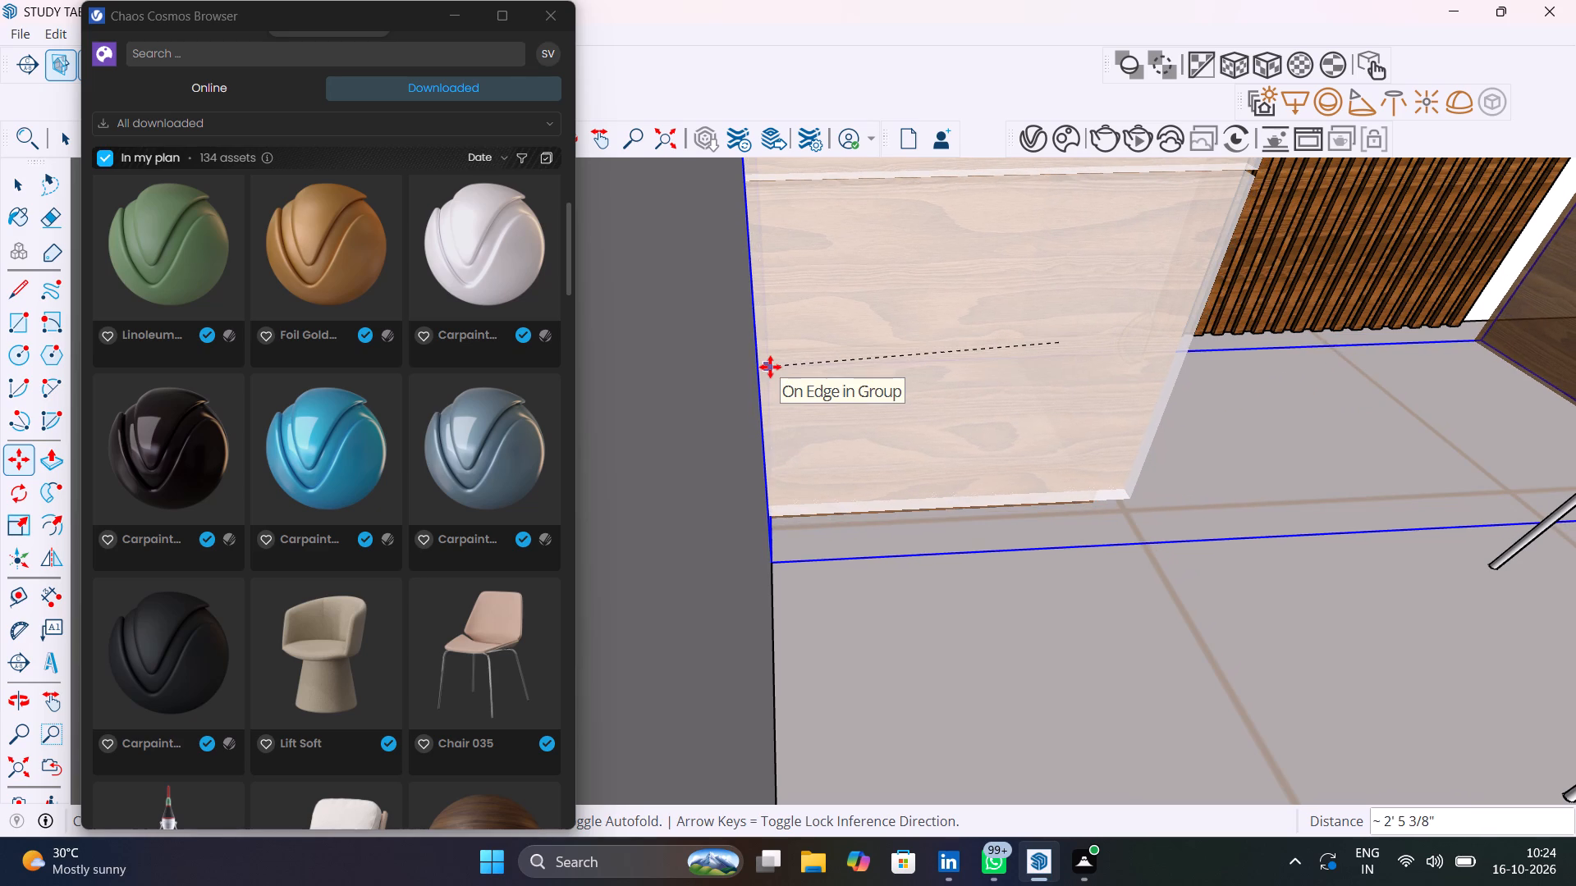
click(769, 372)
scroll(827, 378, down, 6)
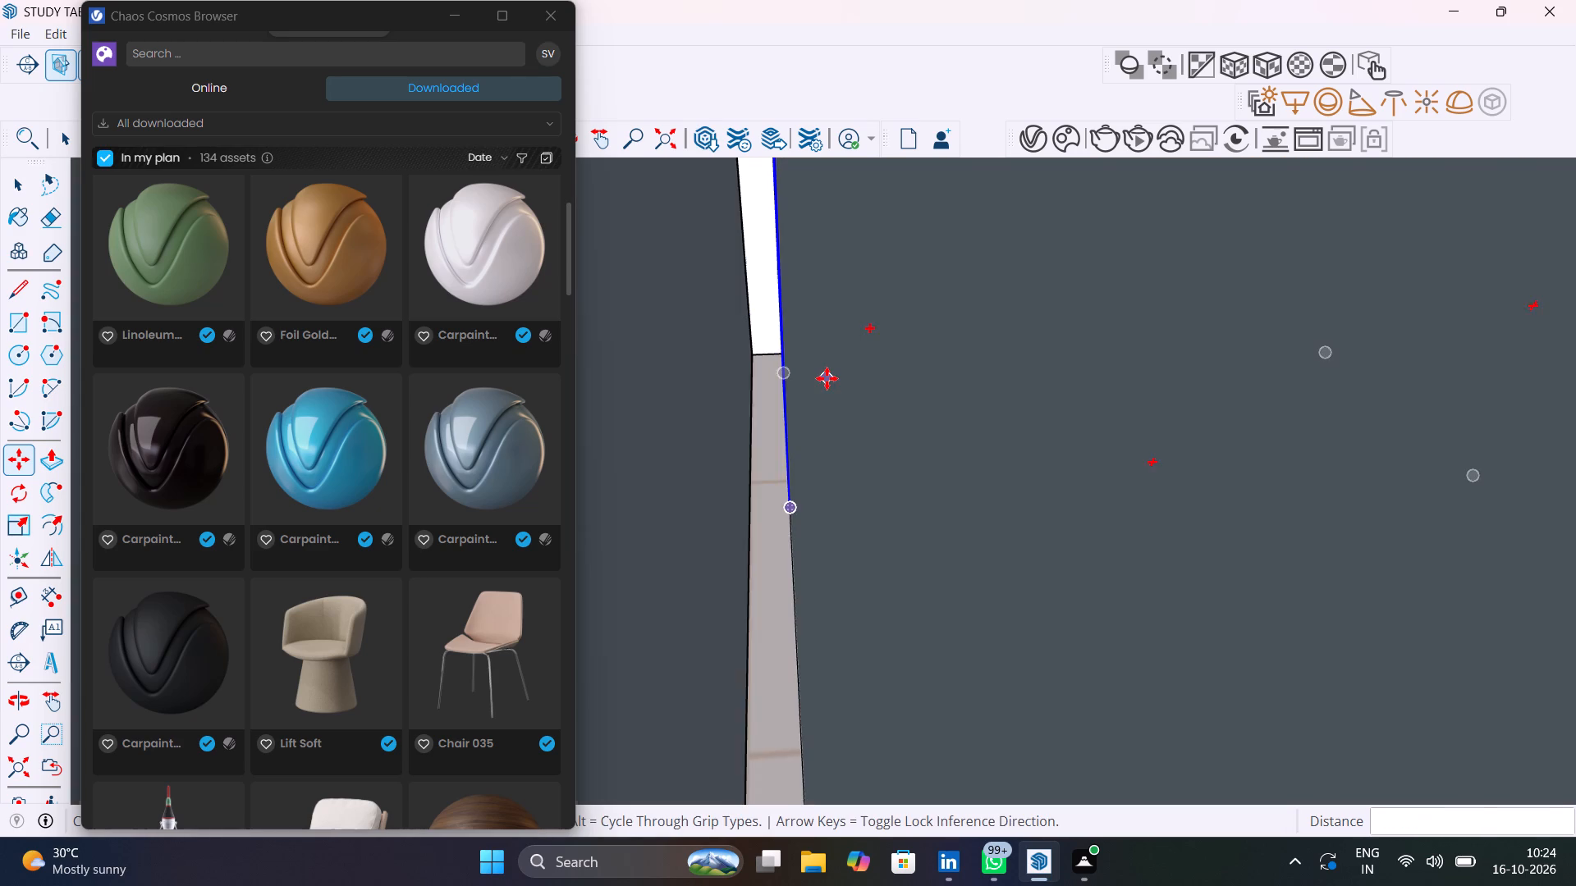
scroll(827, 378, down, 19)
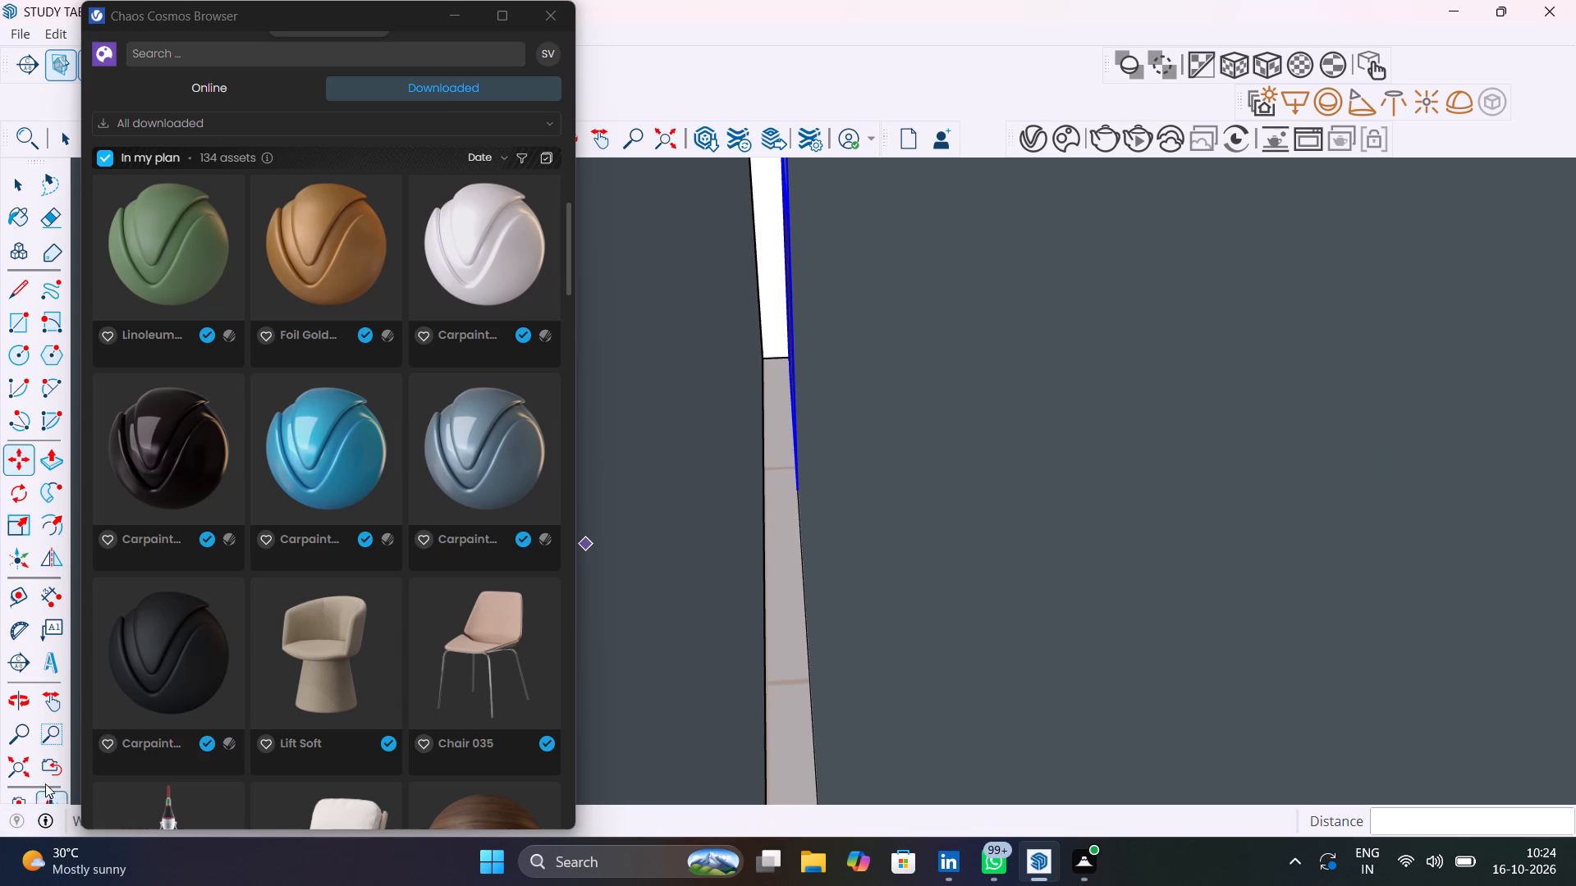
click(12, 762)
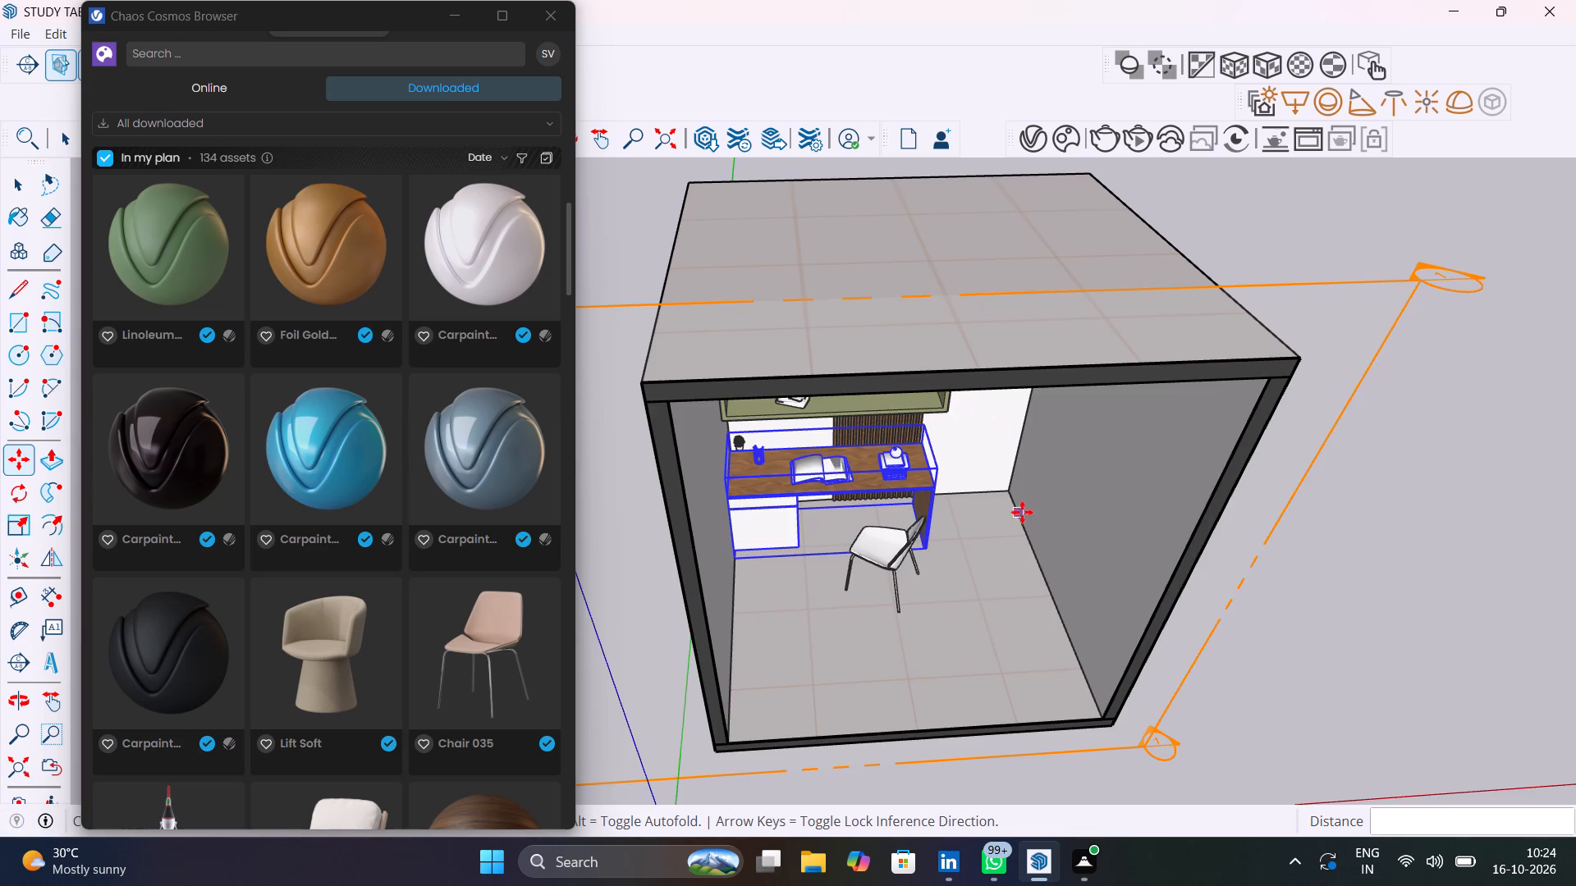
key(space)
click(1469, 507)
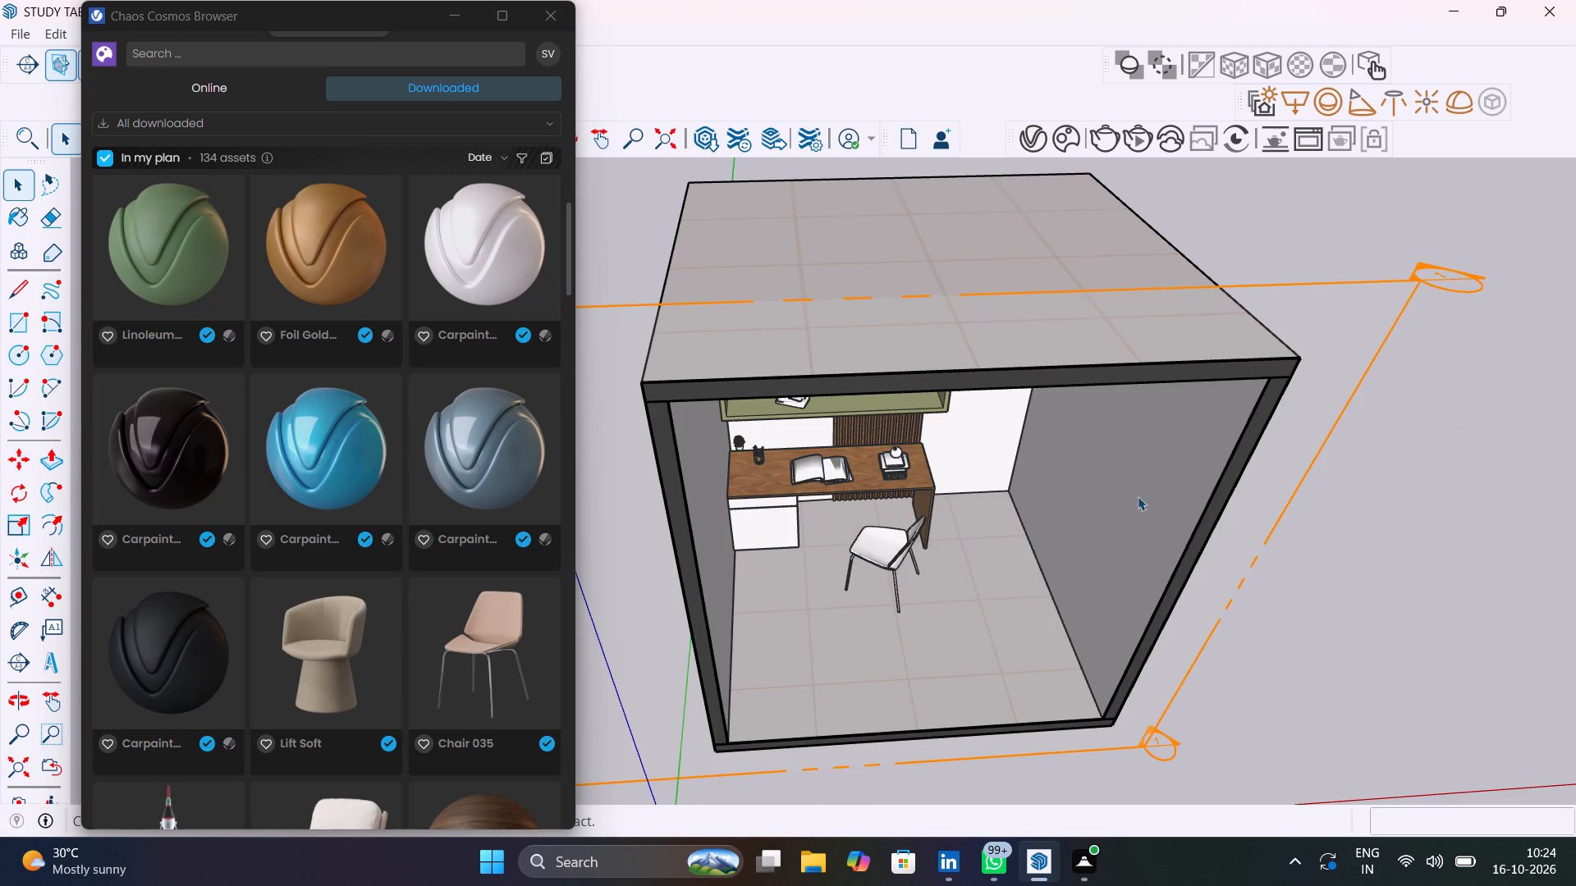
Hide the room's side wall group beside the open end of the desk.
scroll(886, 531, down, 1)
middle_drag(799, 400, 729, 354)
scroll(728, 354, up, 1)
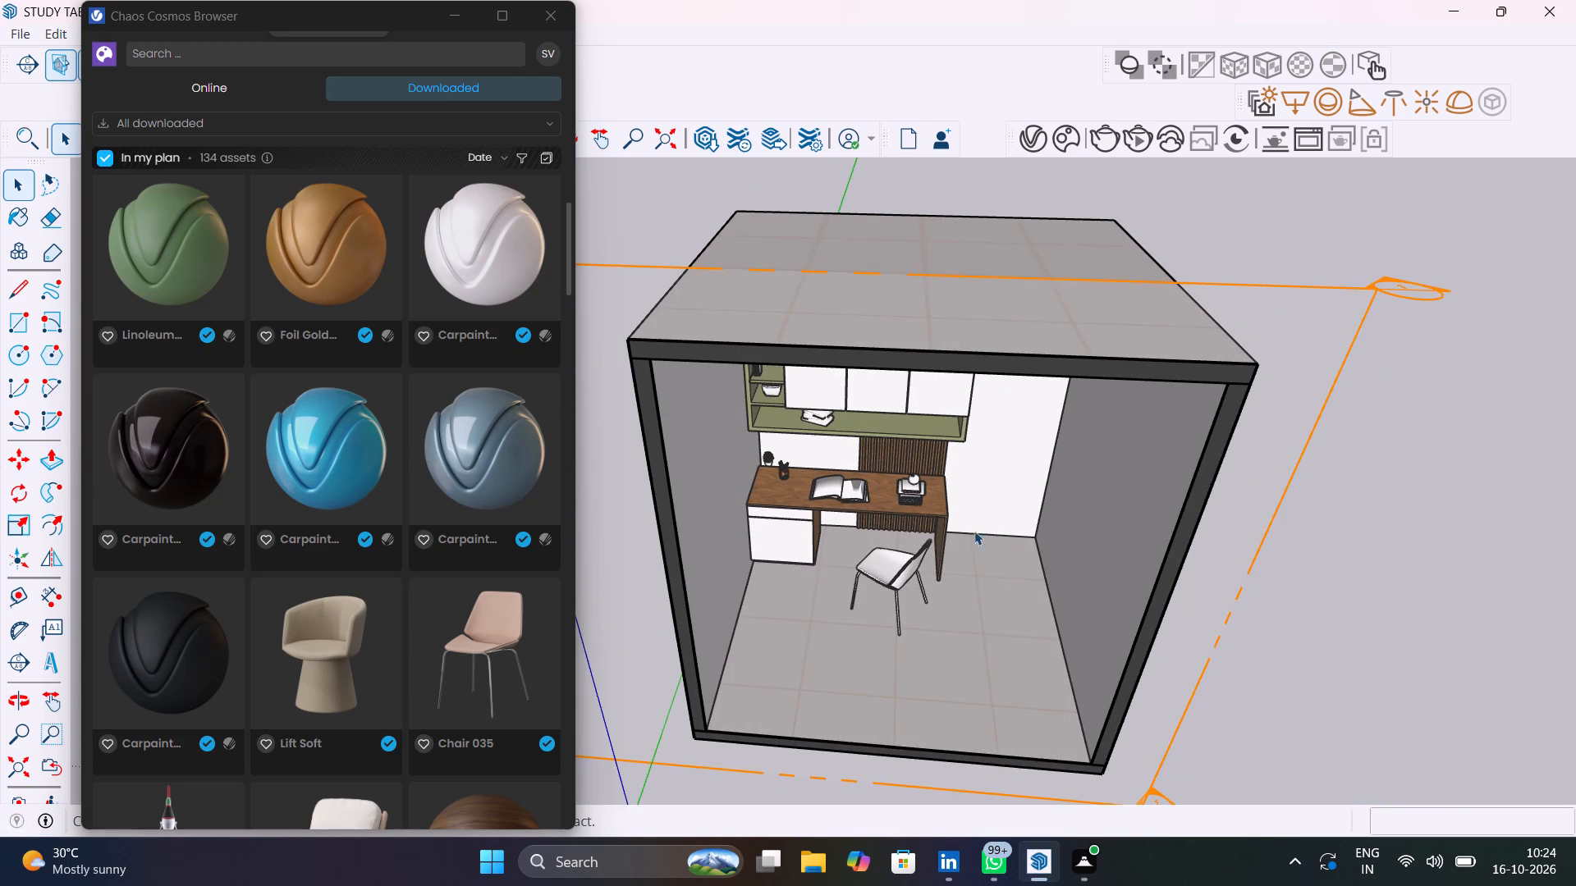
scroll(974, 527, up, 9)
middle_drag(891, 475, 580, 523)
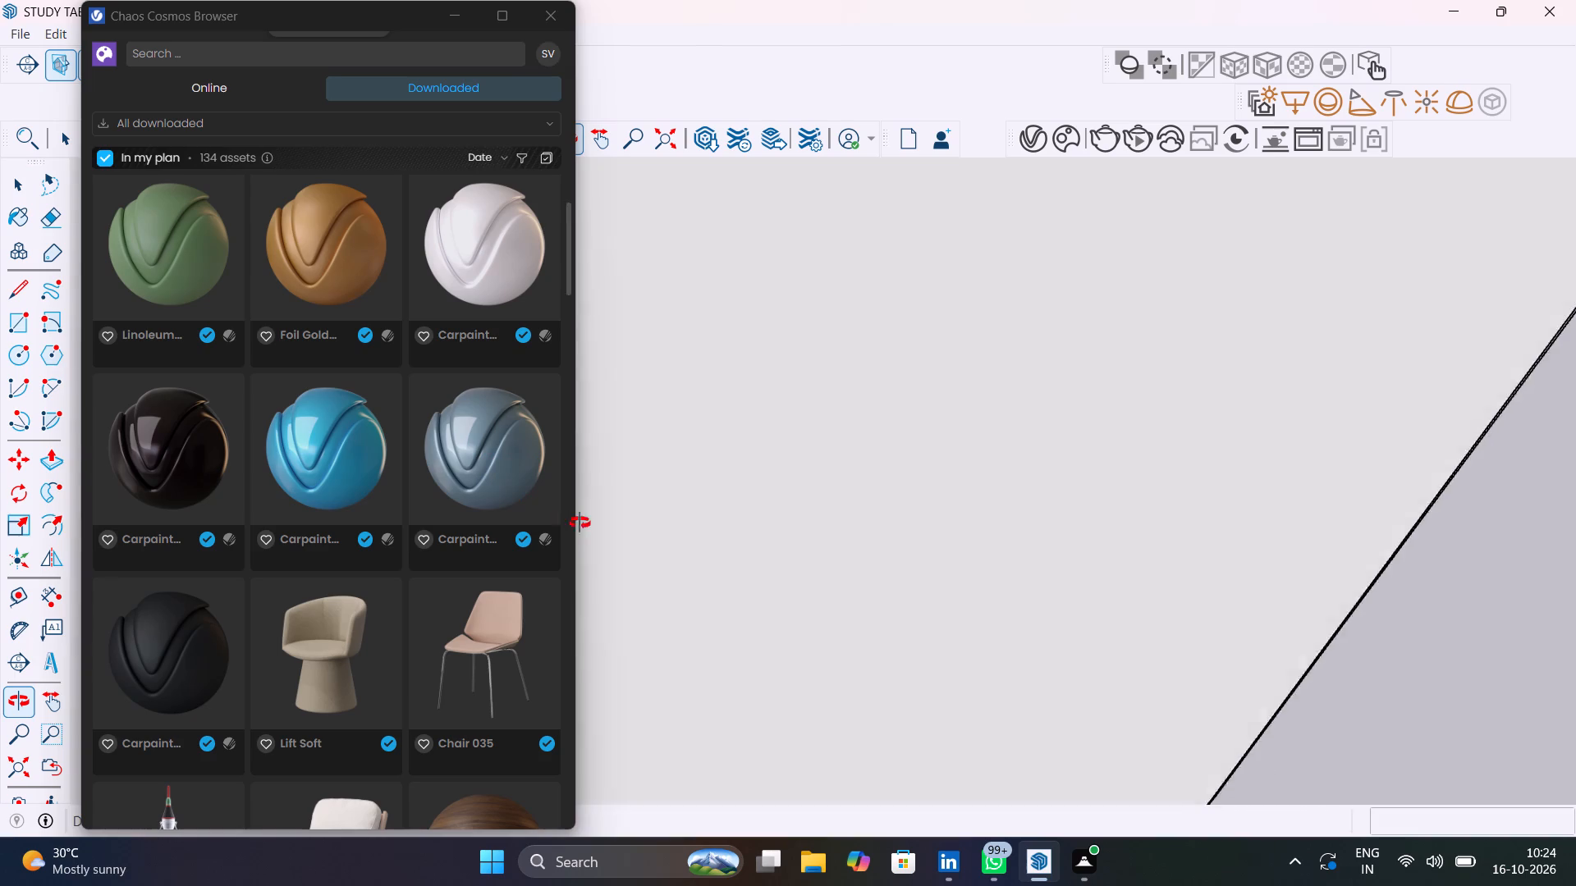
middle_drag(580, 523, 786, 486)
click(1372, 504)
right_click(1378, 458)
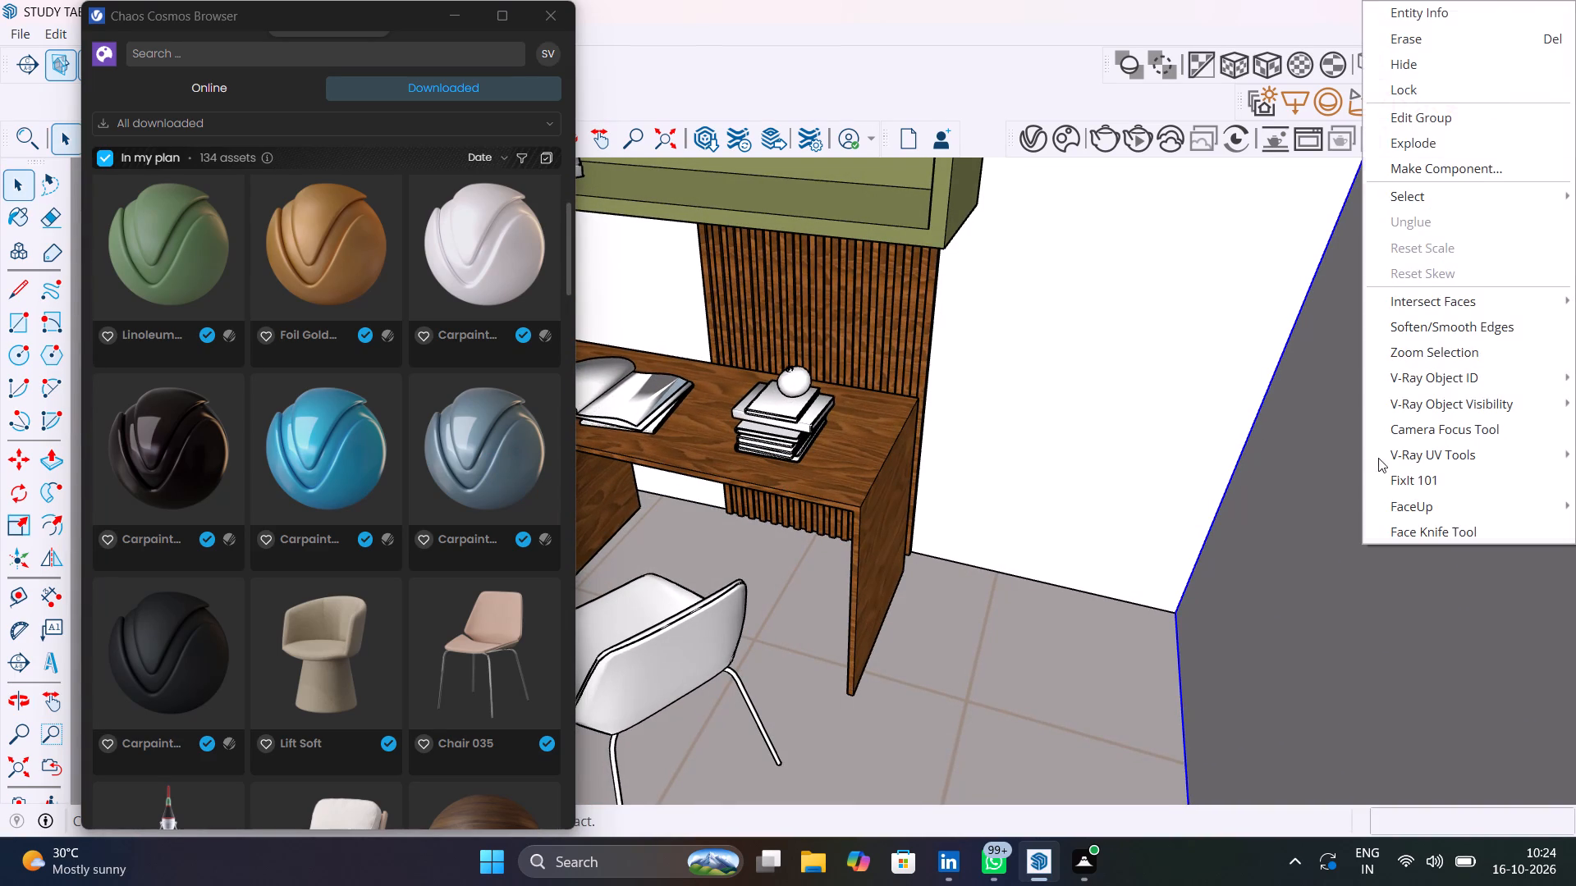
click(1449, 71)
Move the desk group about 3 7/8" from its lower back corner to the base of the slatted wall panel, then deselect it.
middle_drag(699, 542, 428, 527)
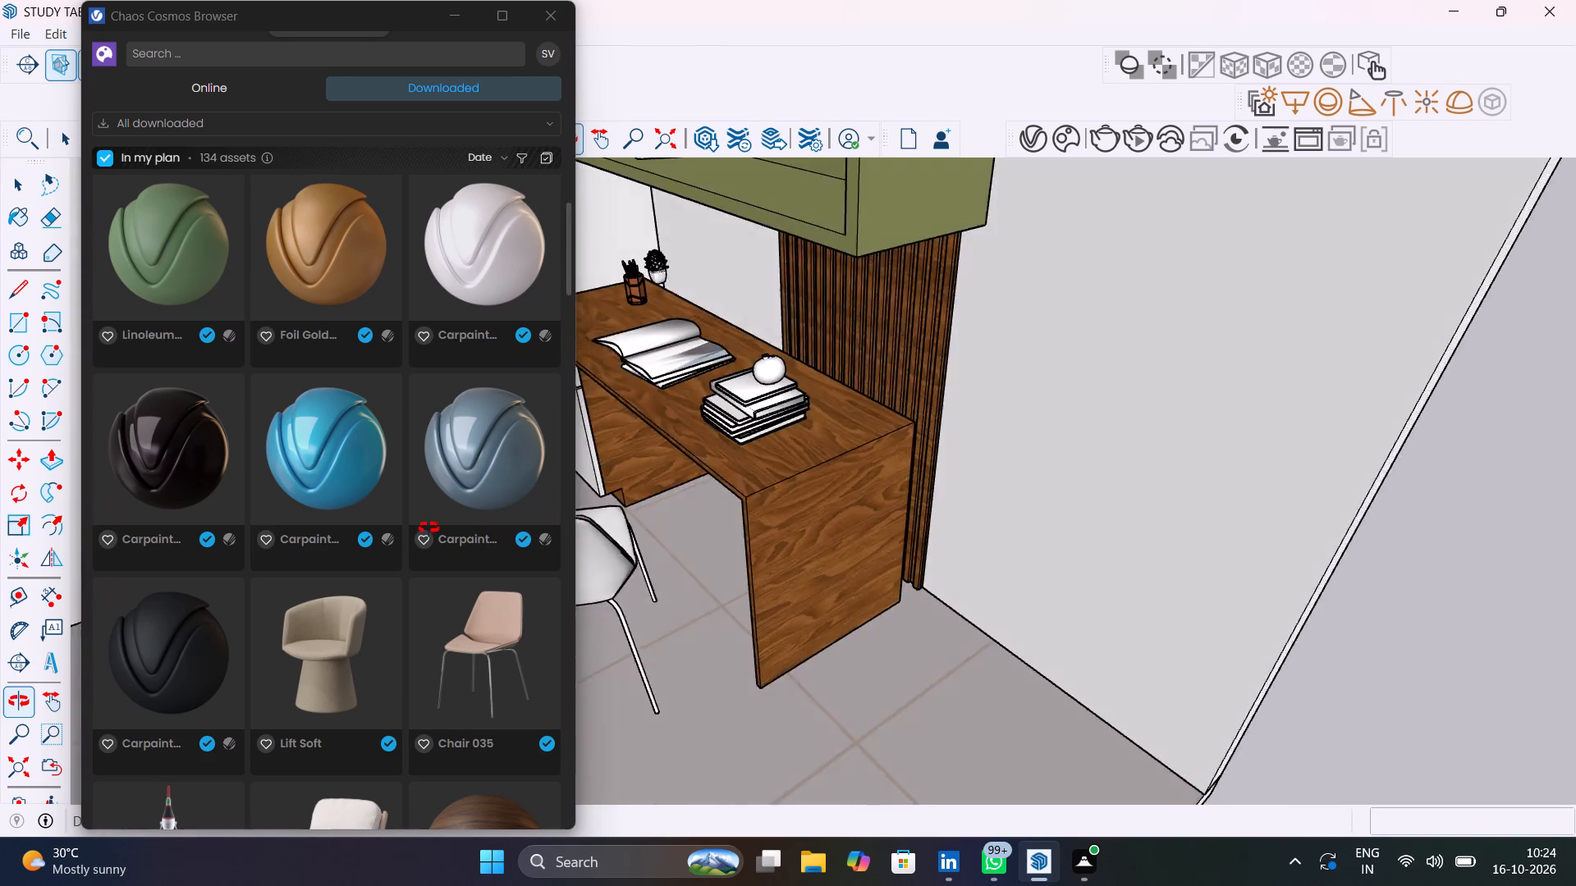
middle_drag(428, 527, 329, 514)
scroll(761, 545, up, 10)
middle_drag(797, 544, 680, 550)
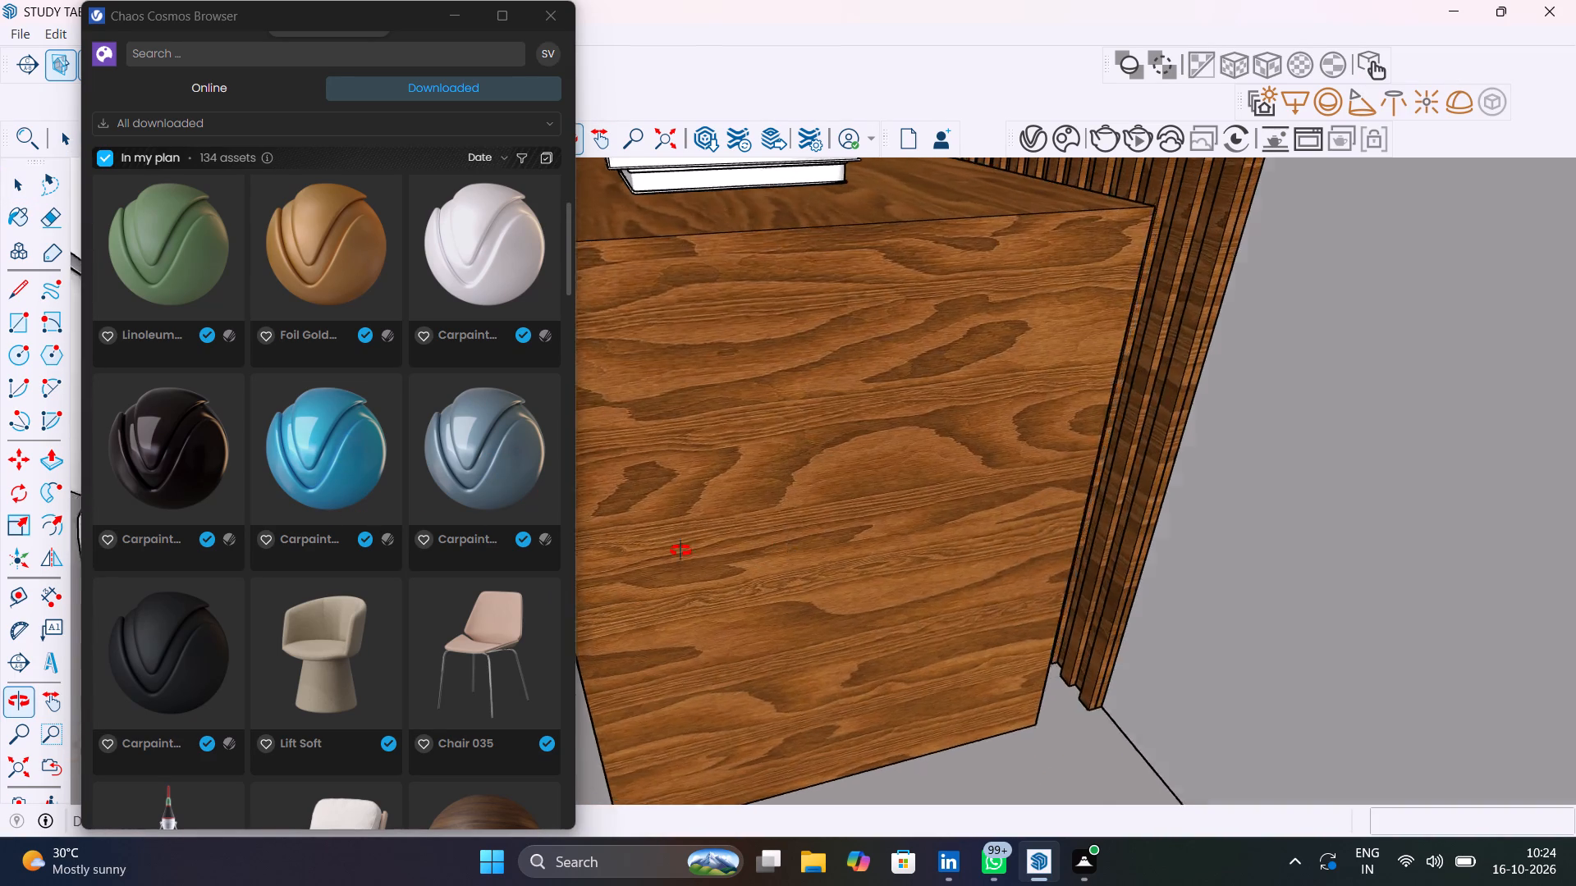
middle_drag(680, 550, 607, 564)
click(728, 444)
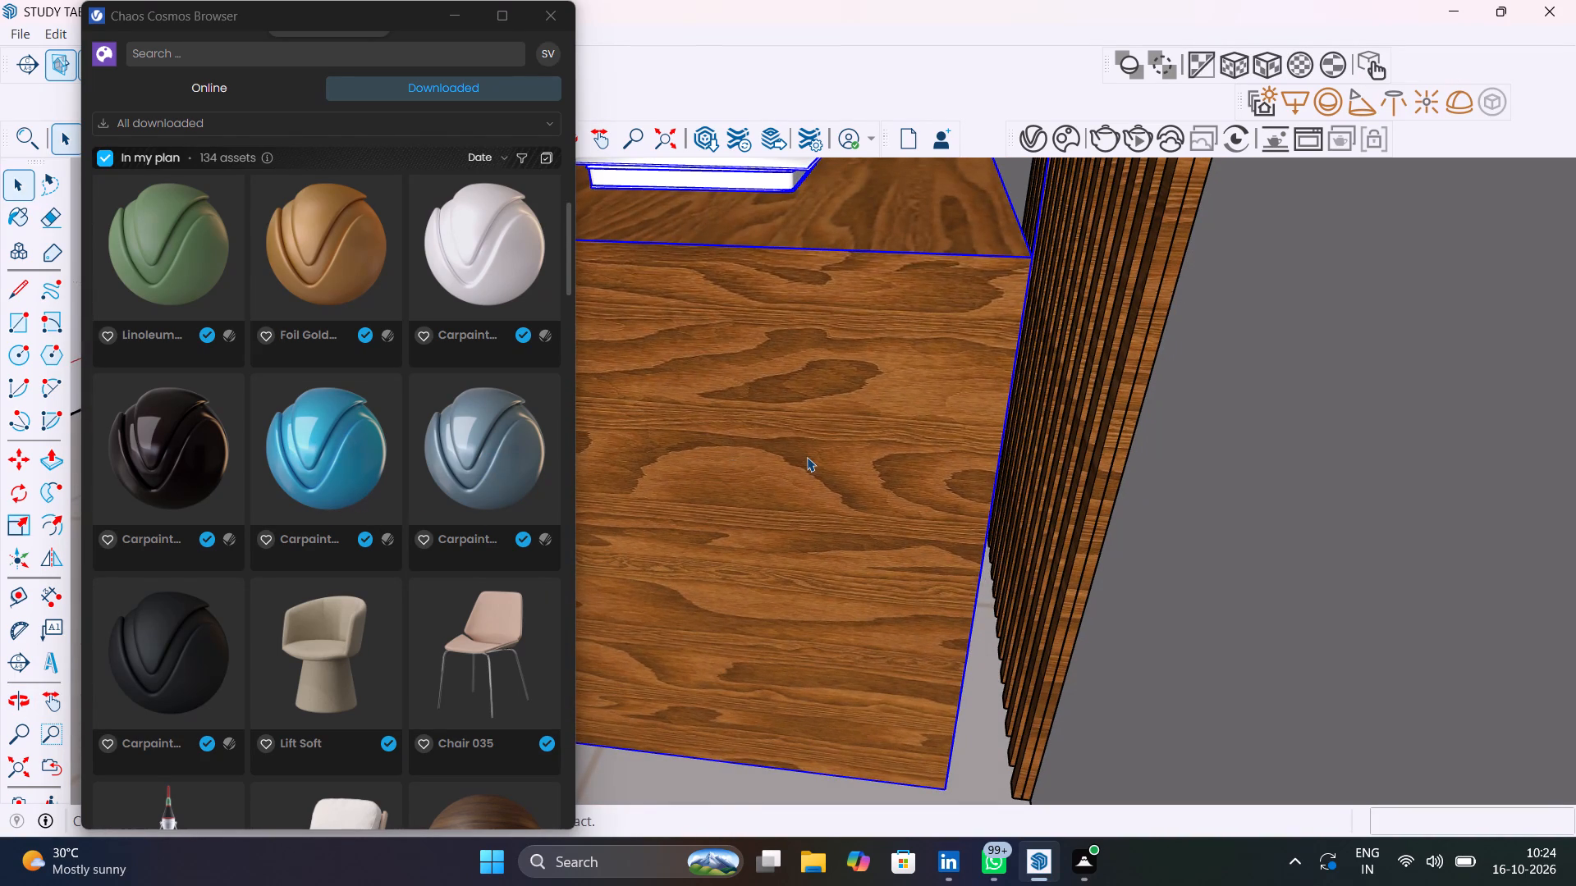
key(m)
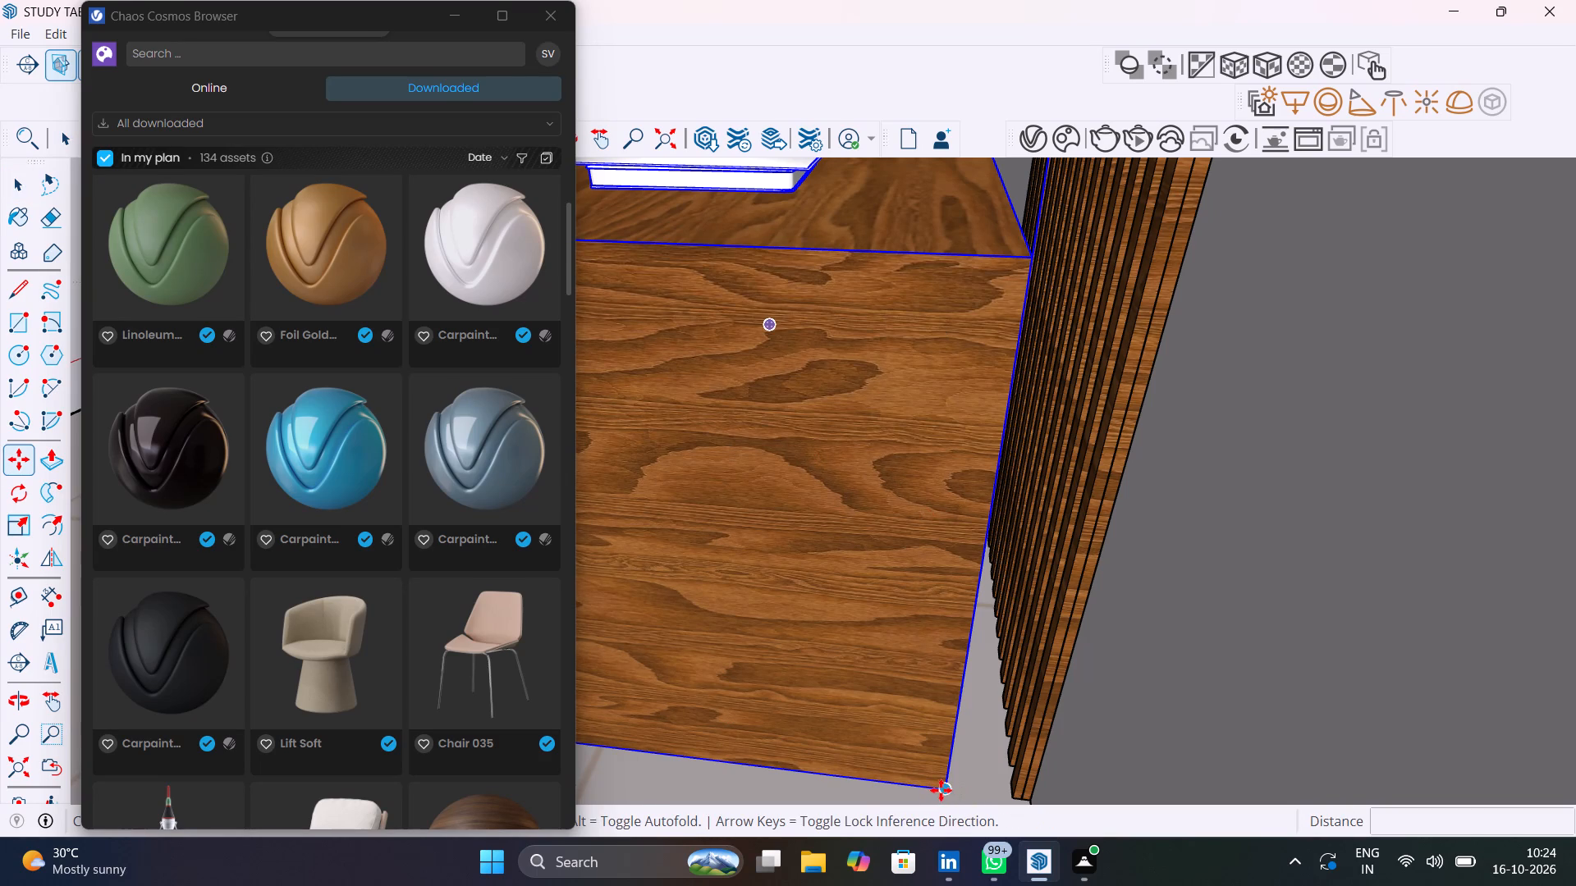
click(942, 790)
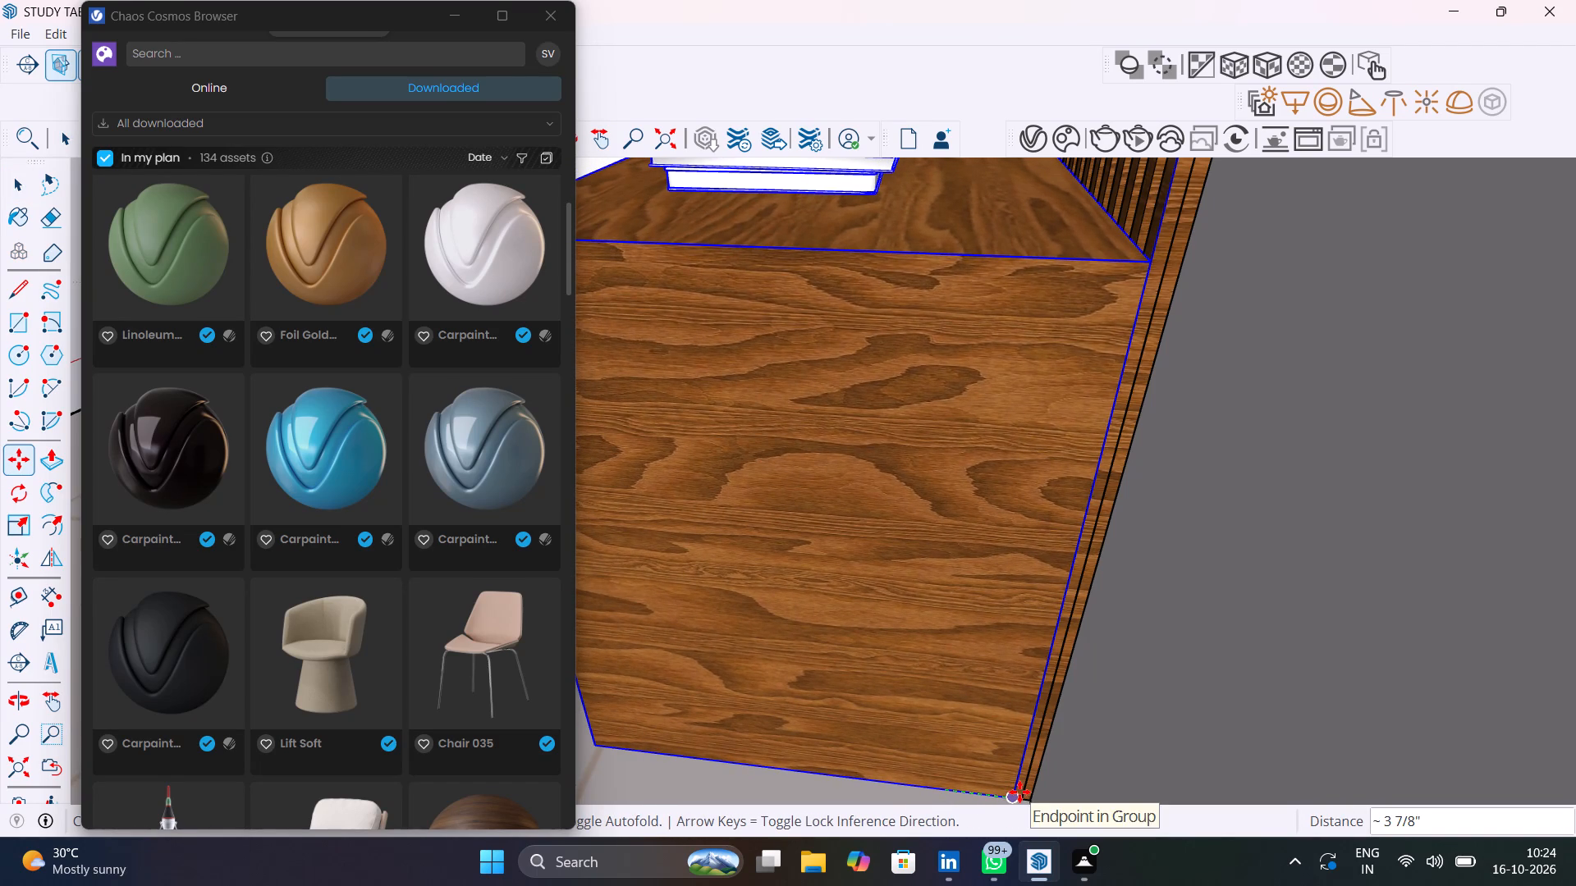
click(1019, 792)
scroll(1053, 746, down, 12)
key(space)
scroll(949, 720, down, 5)
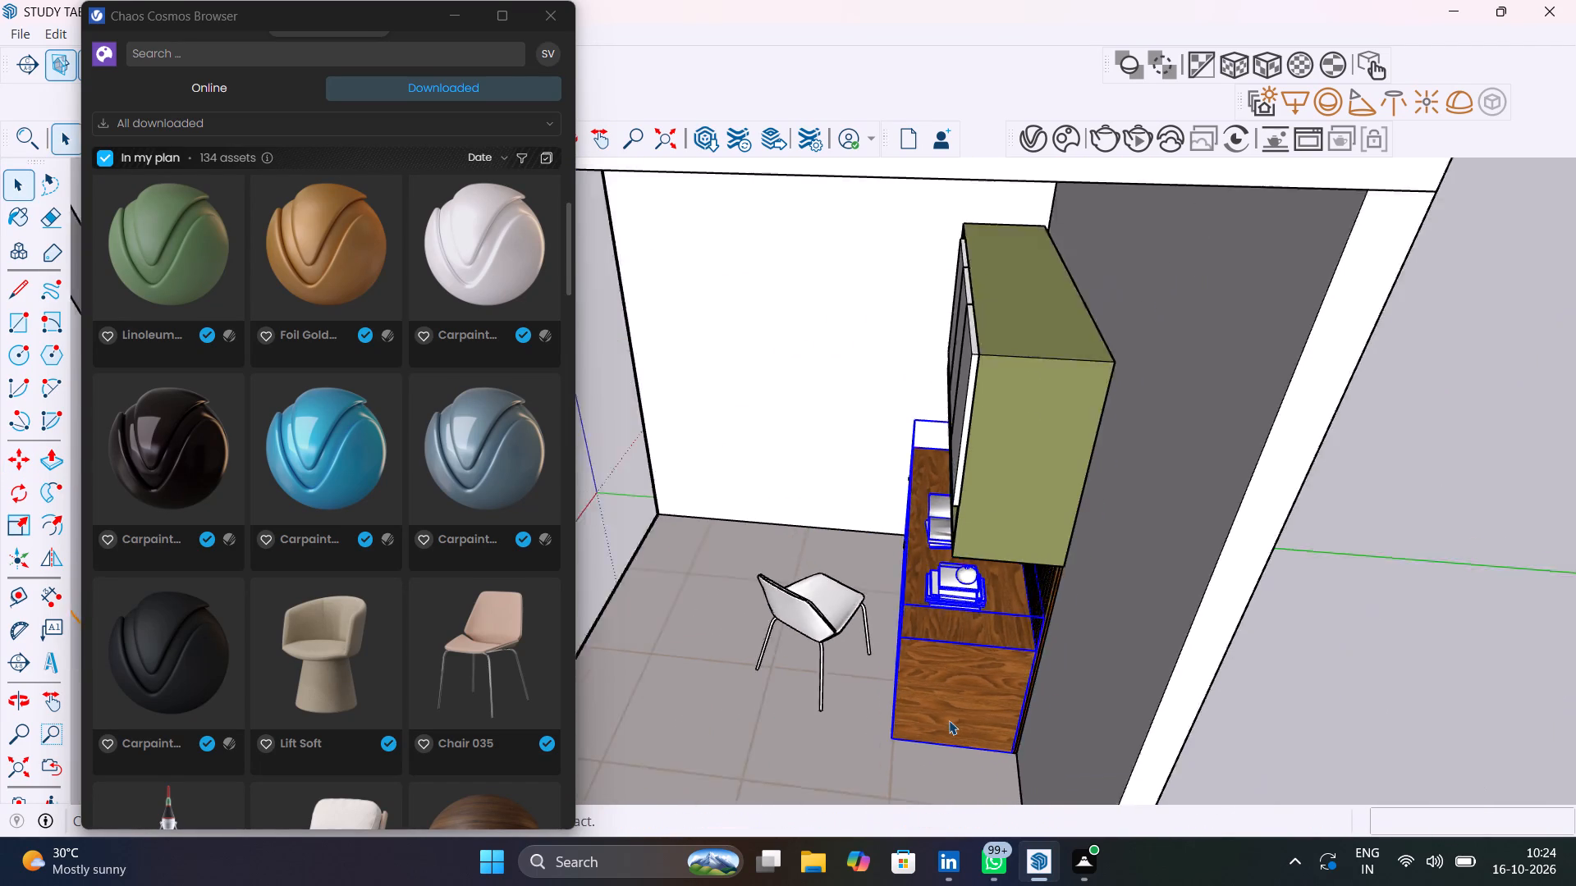
scroll(949, 720, down, 1)
middle_drag(961, 704, 1221, 599)
click(1330, 634)
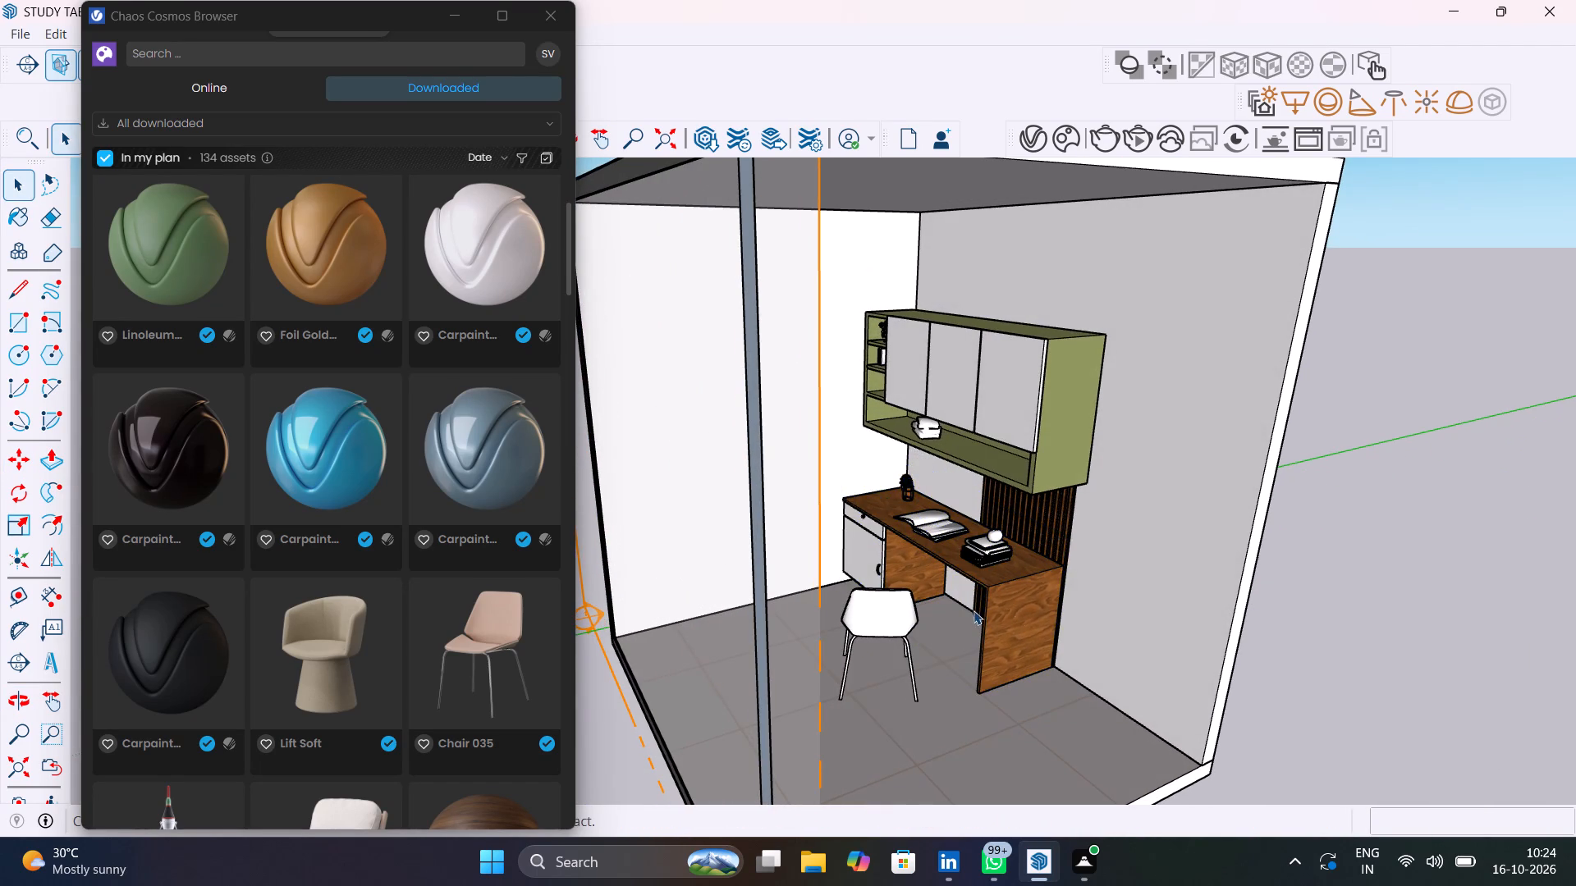
Close the Chaos Cosmos browser and unhide all hidden objects to bring back the side wall.
middle_drag(989, 608, 1361, 570)
scroll(1361, 570, up, 1)
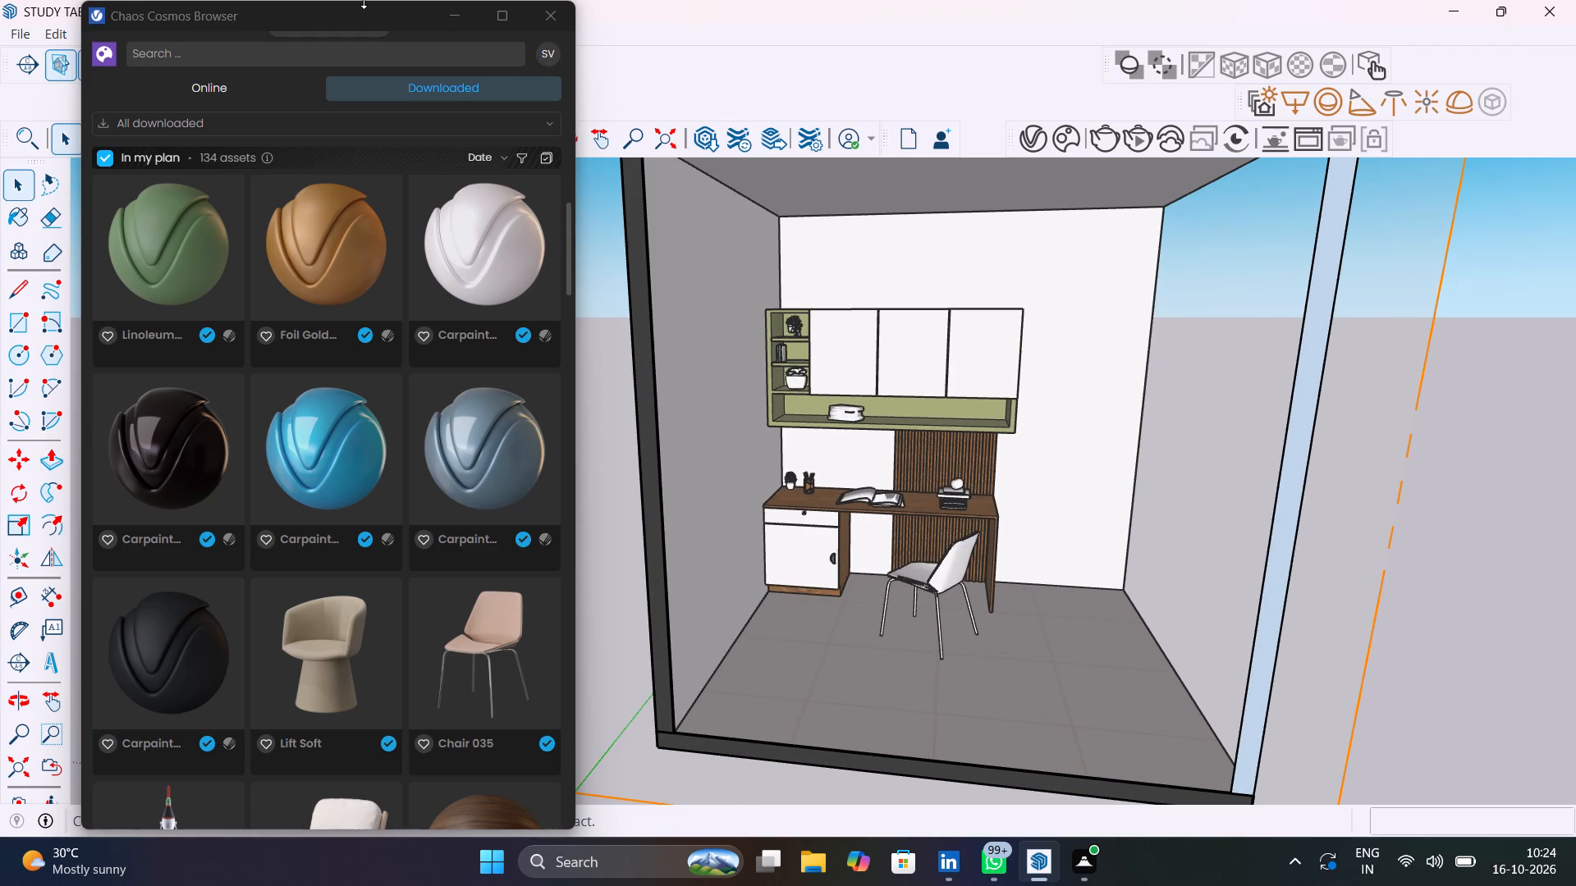
click(561, 21)
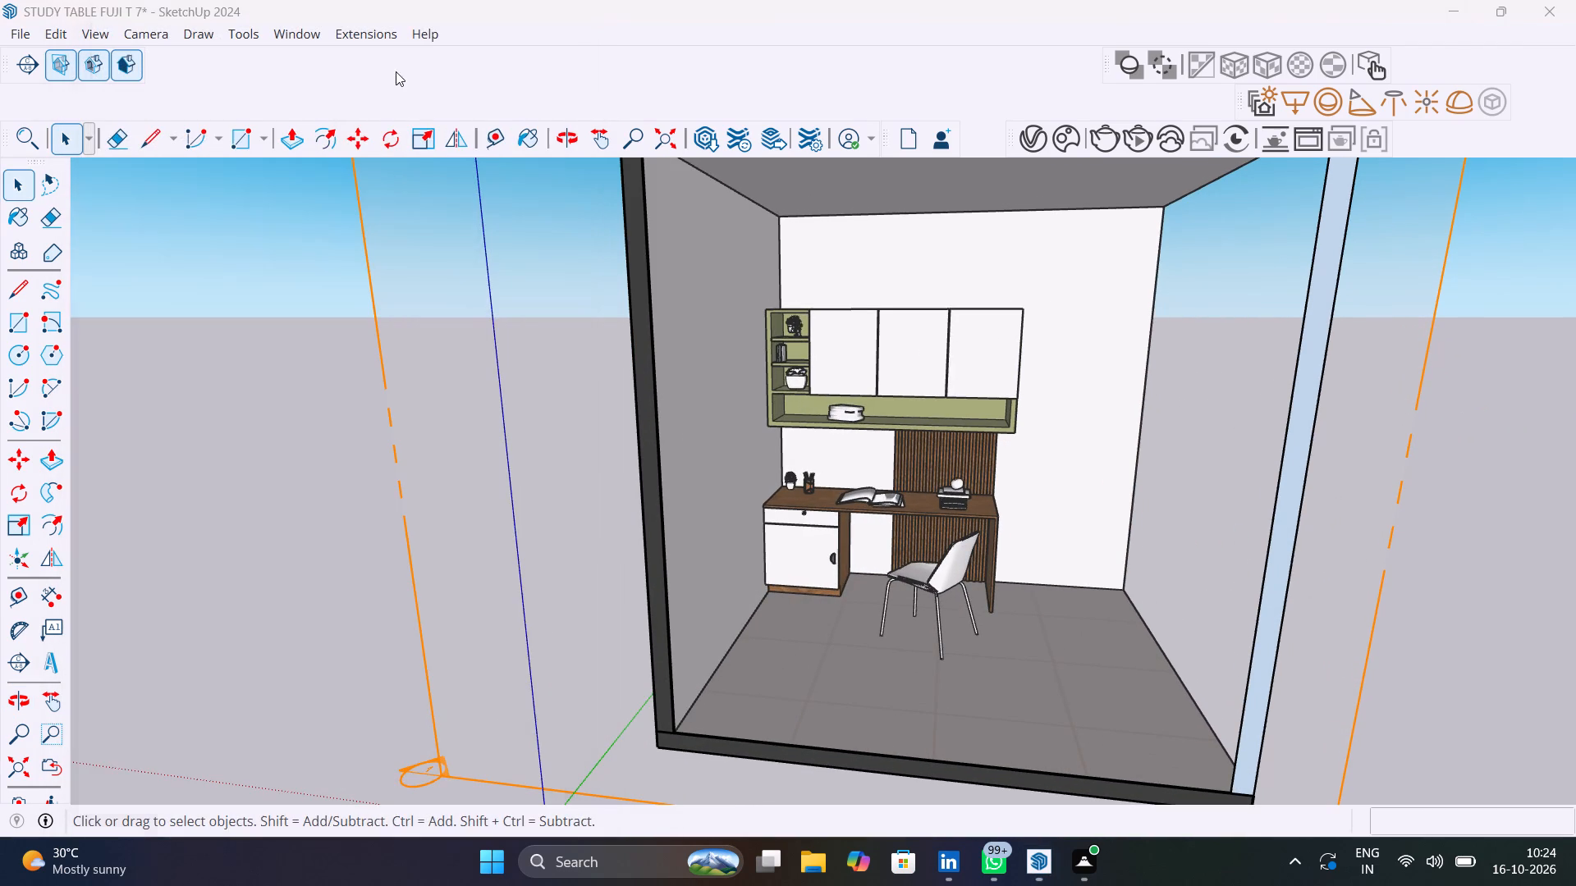
click(16, 33)
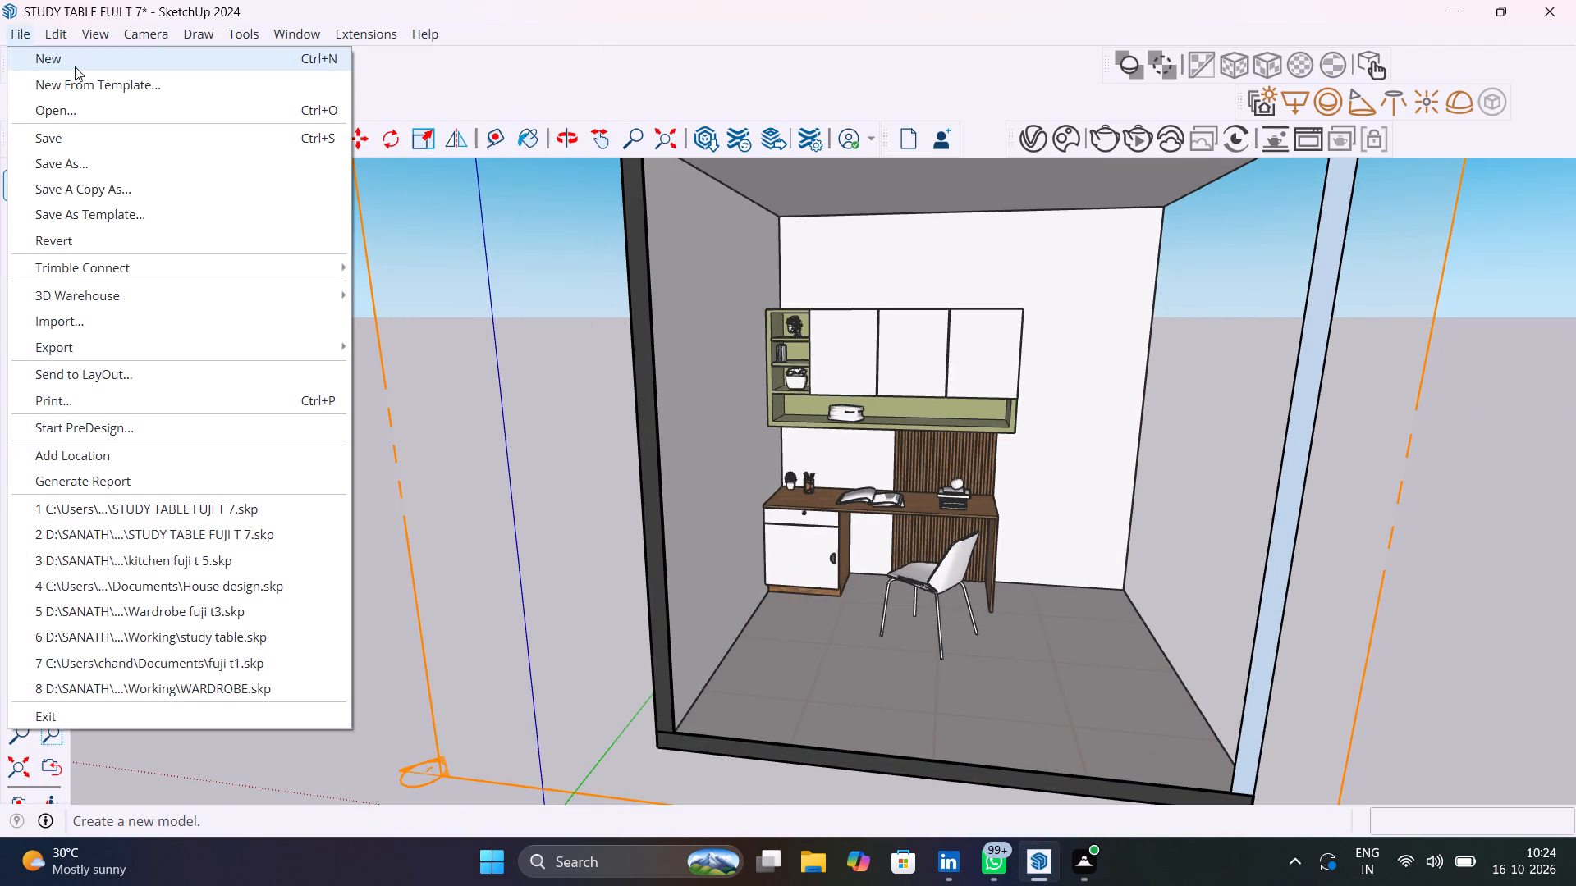
click(61, 41)
click(61, 40)
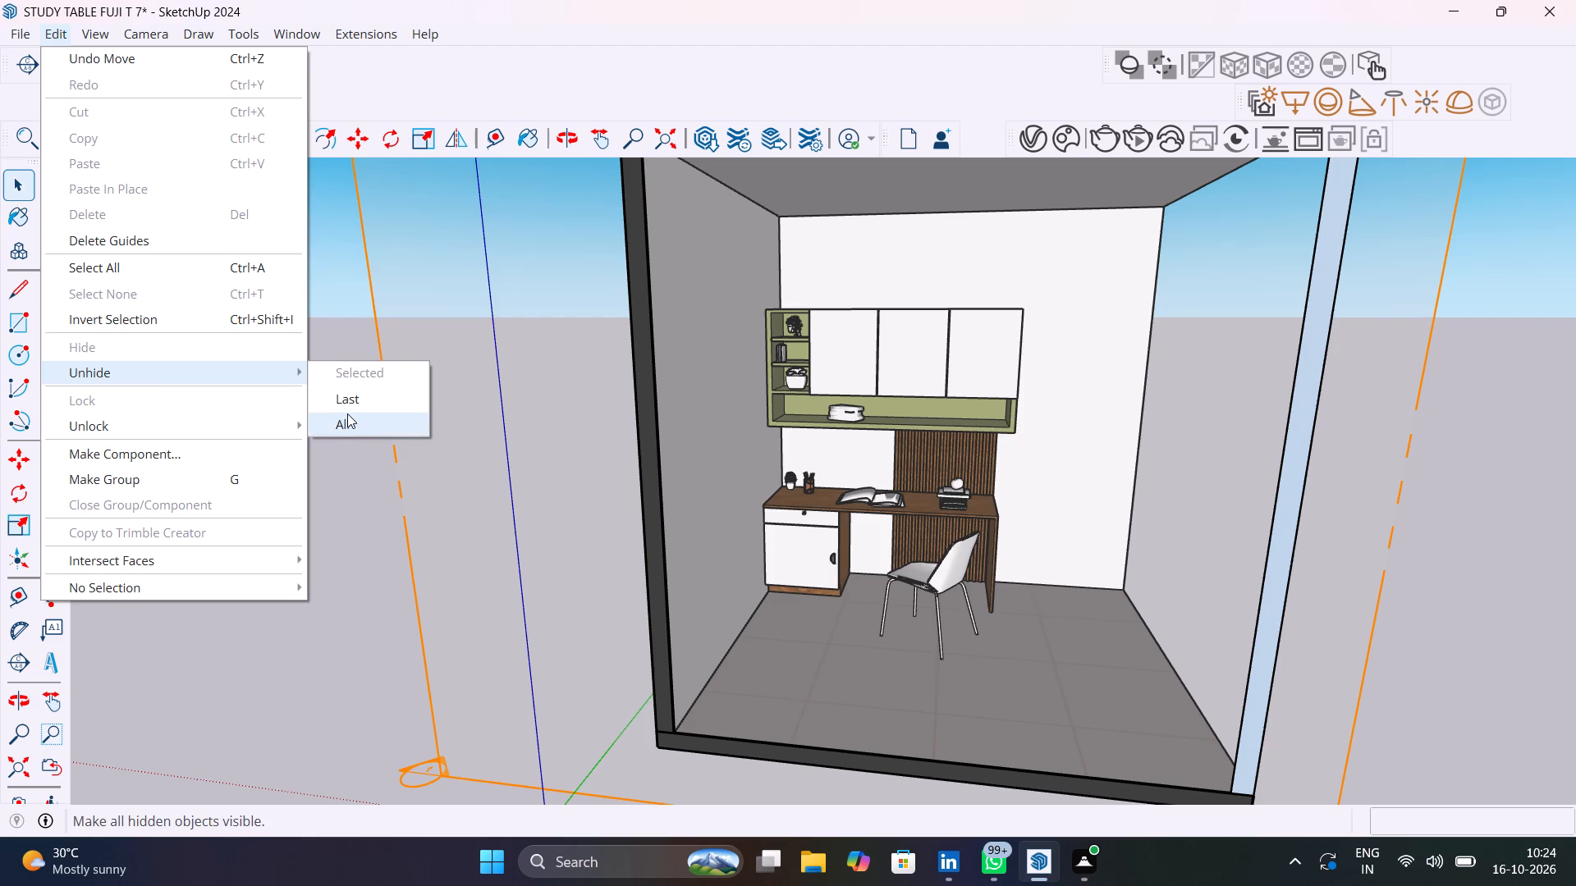
click(349, 413)
Frame the study desk inside the room and widen the camera's field of view through 60, 70 and 80 to 90 degrees.
scroll(651, 445, down, 4)
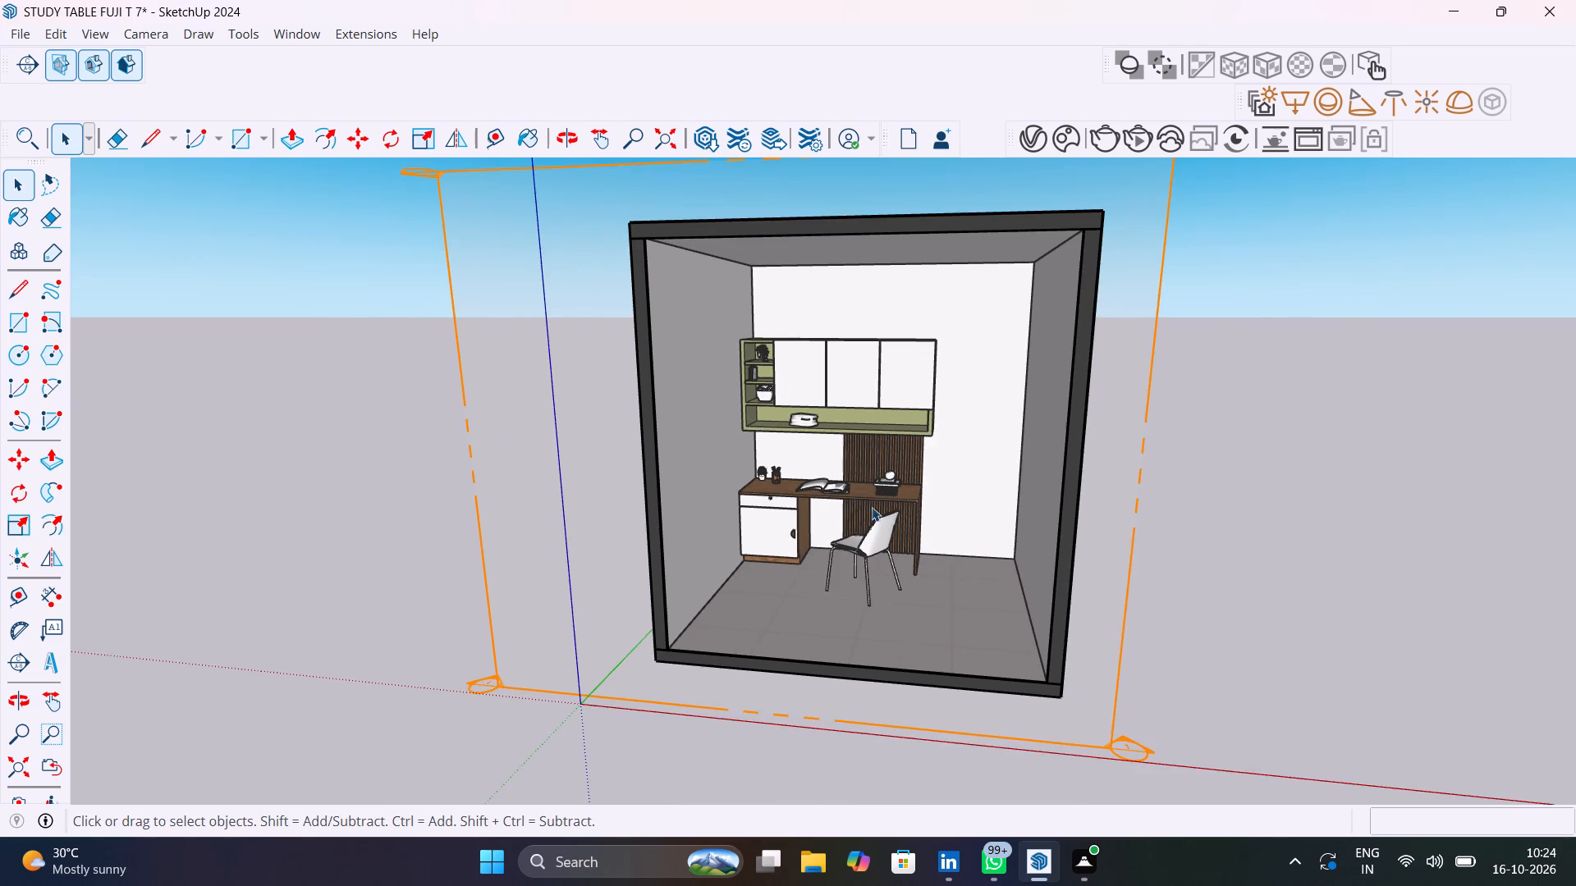
scroll(920, 513, up, 6)
shift+middle_drag(931, 517, 978, 601)
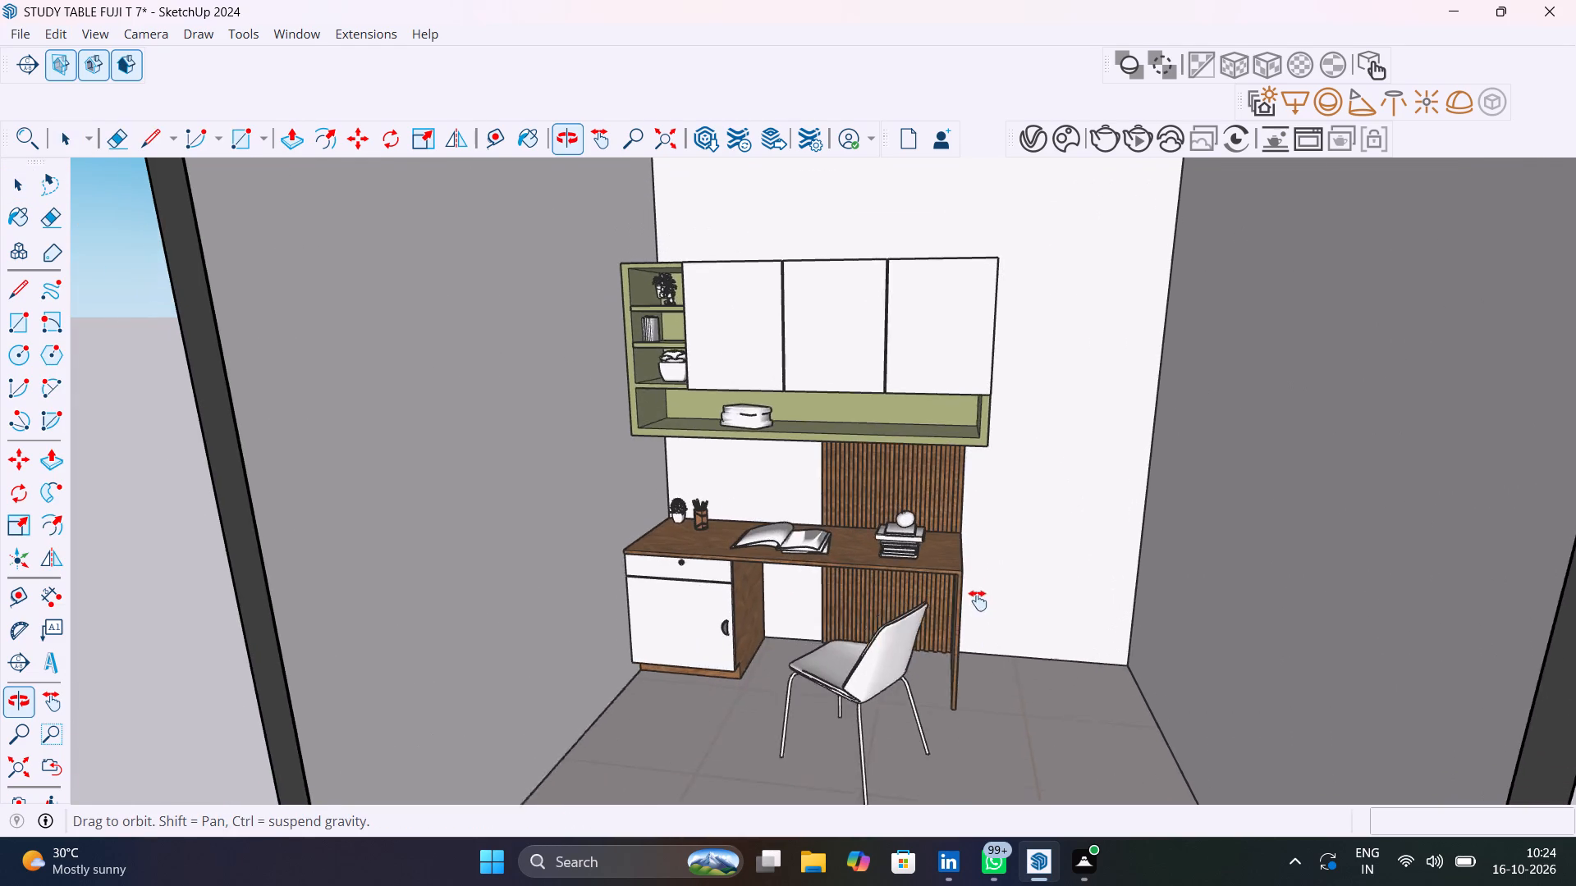
shift+middle_drag(978, 601, 1006, 544)
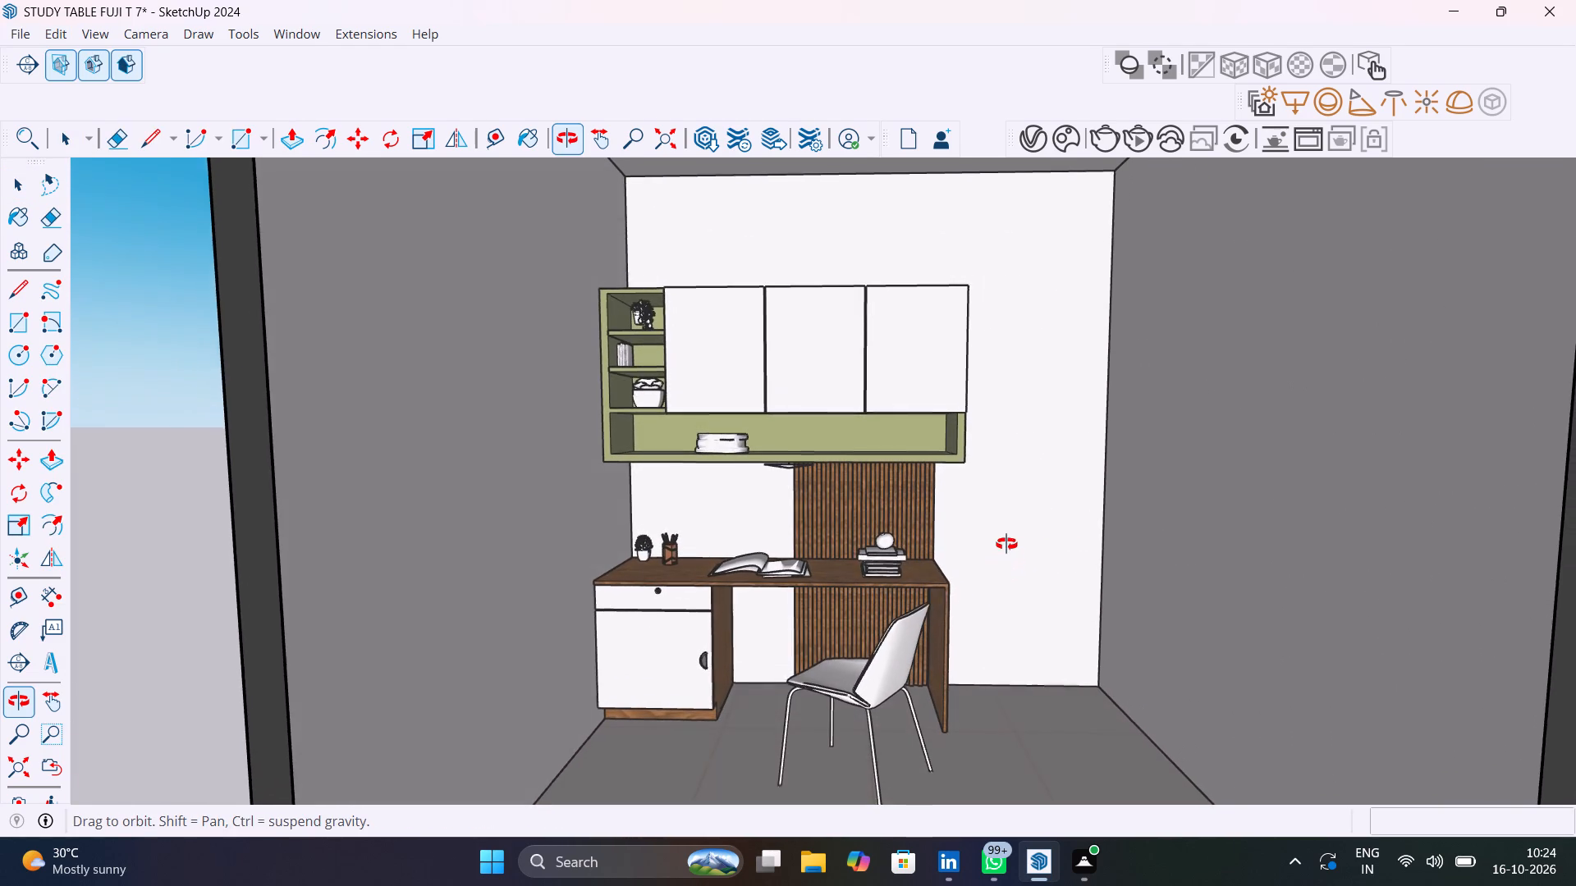
shift+middle_drag(1006, 544, 1006, 540)
scroll(1006, 540, up, 7)
shift+middle_drag(1009, 541, 1015, 541)
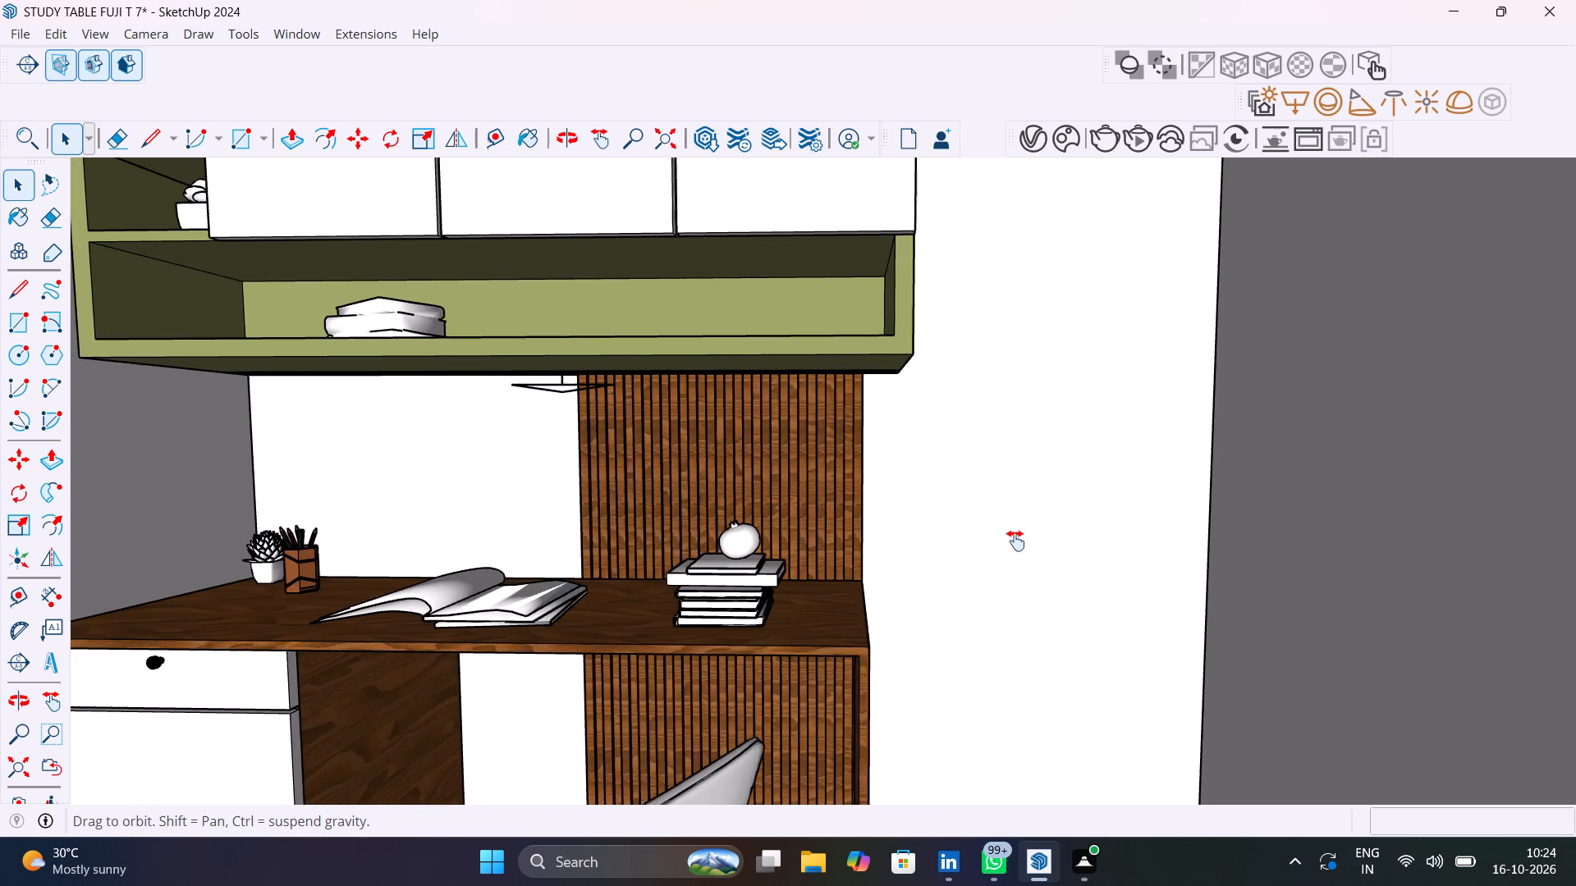
shift+middle_drag(1015, 541, 1125, 596)
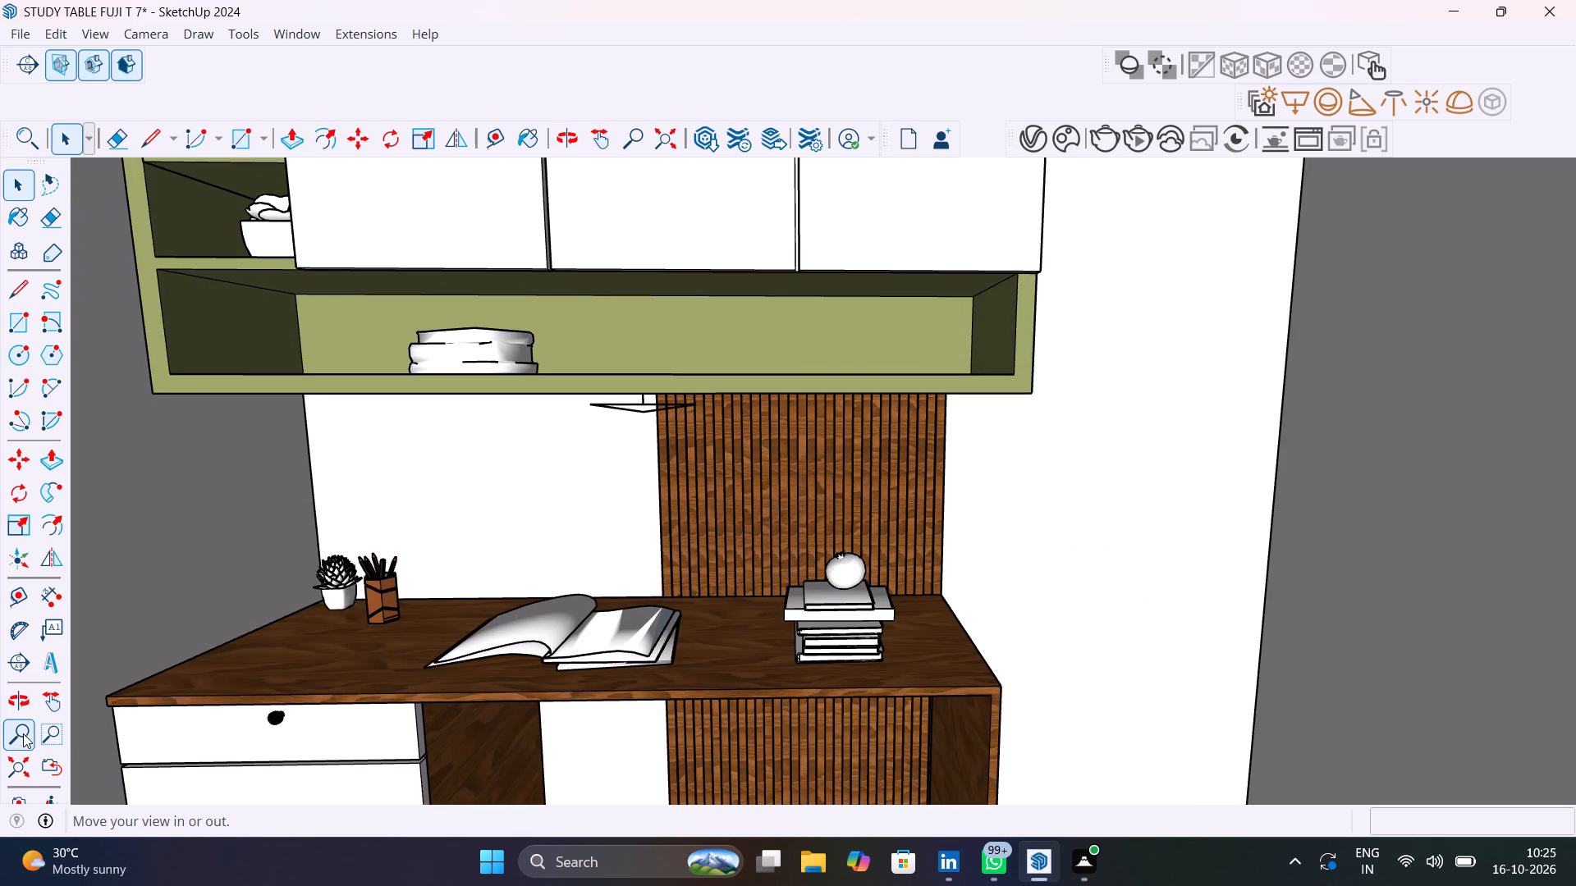
click(23, 733)
text(60)
key(Return)
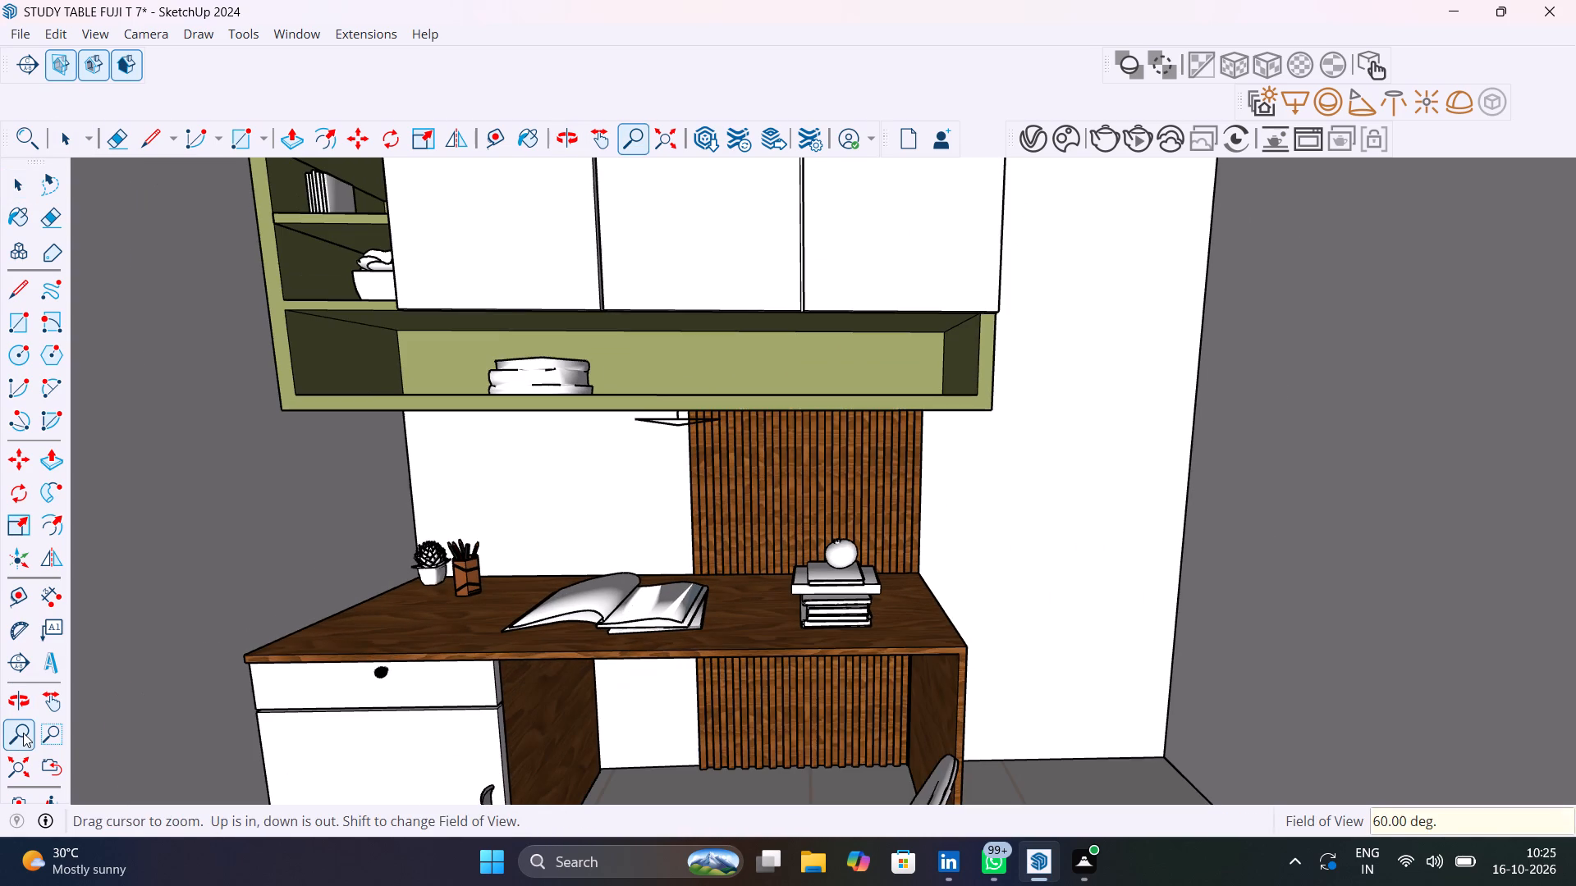
text(70)
key(Return)
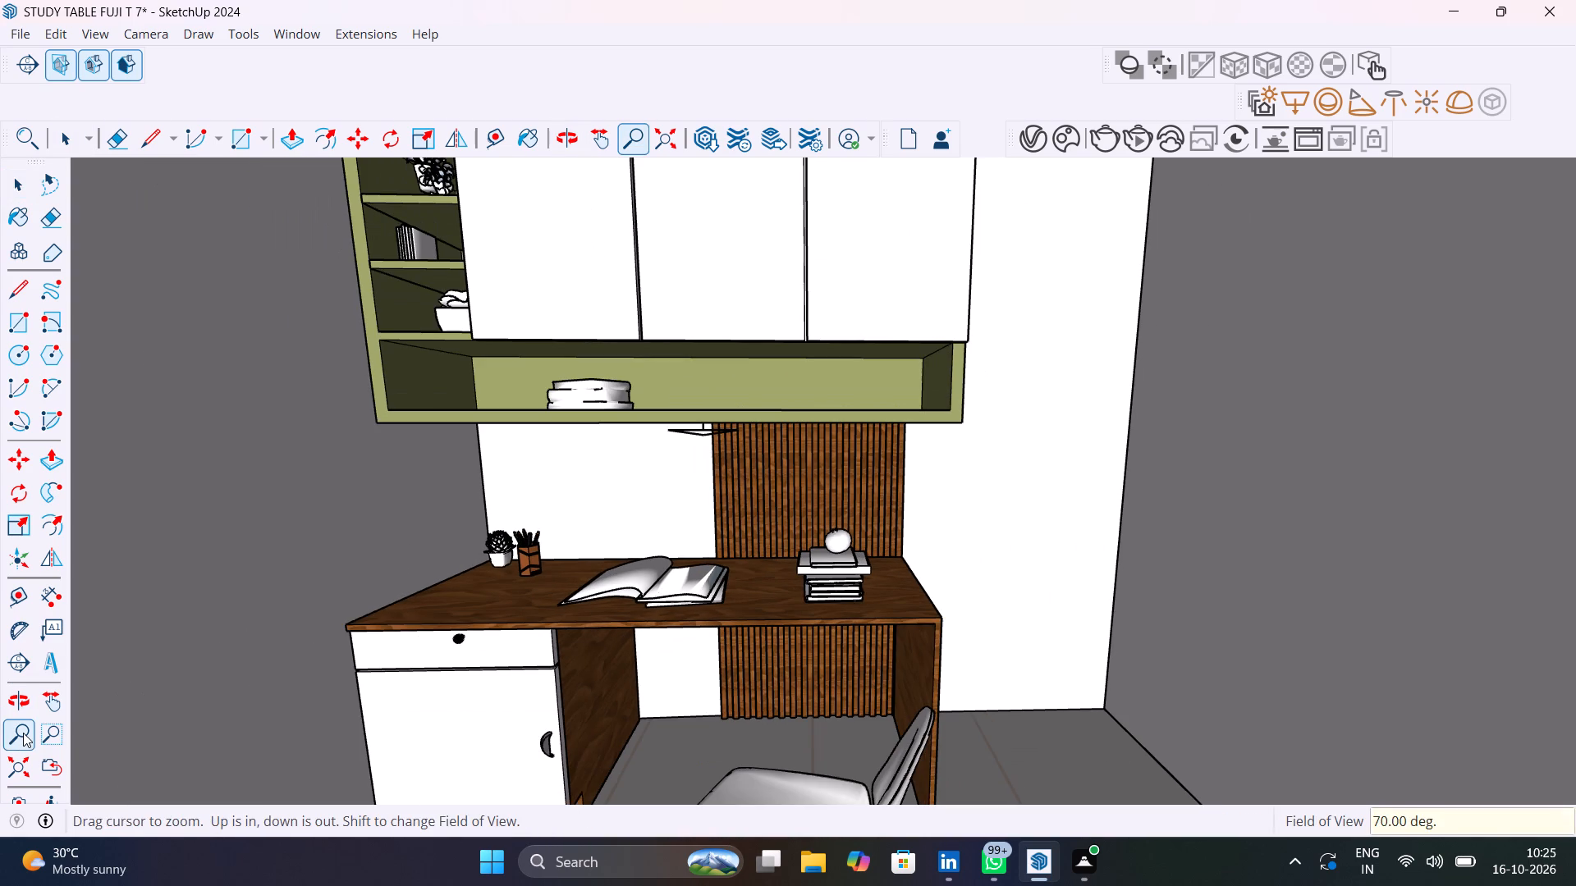
text(80)
key(Return)
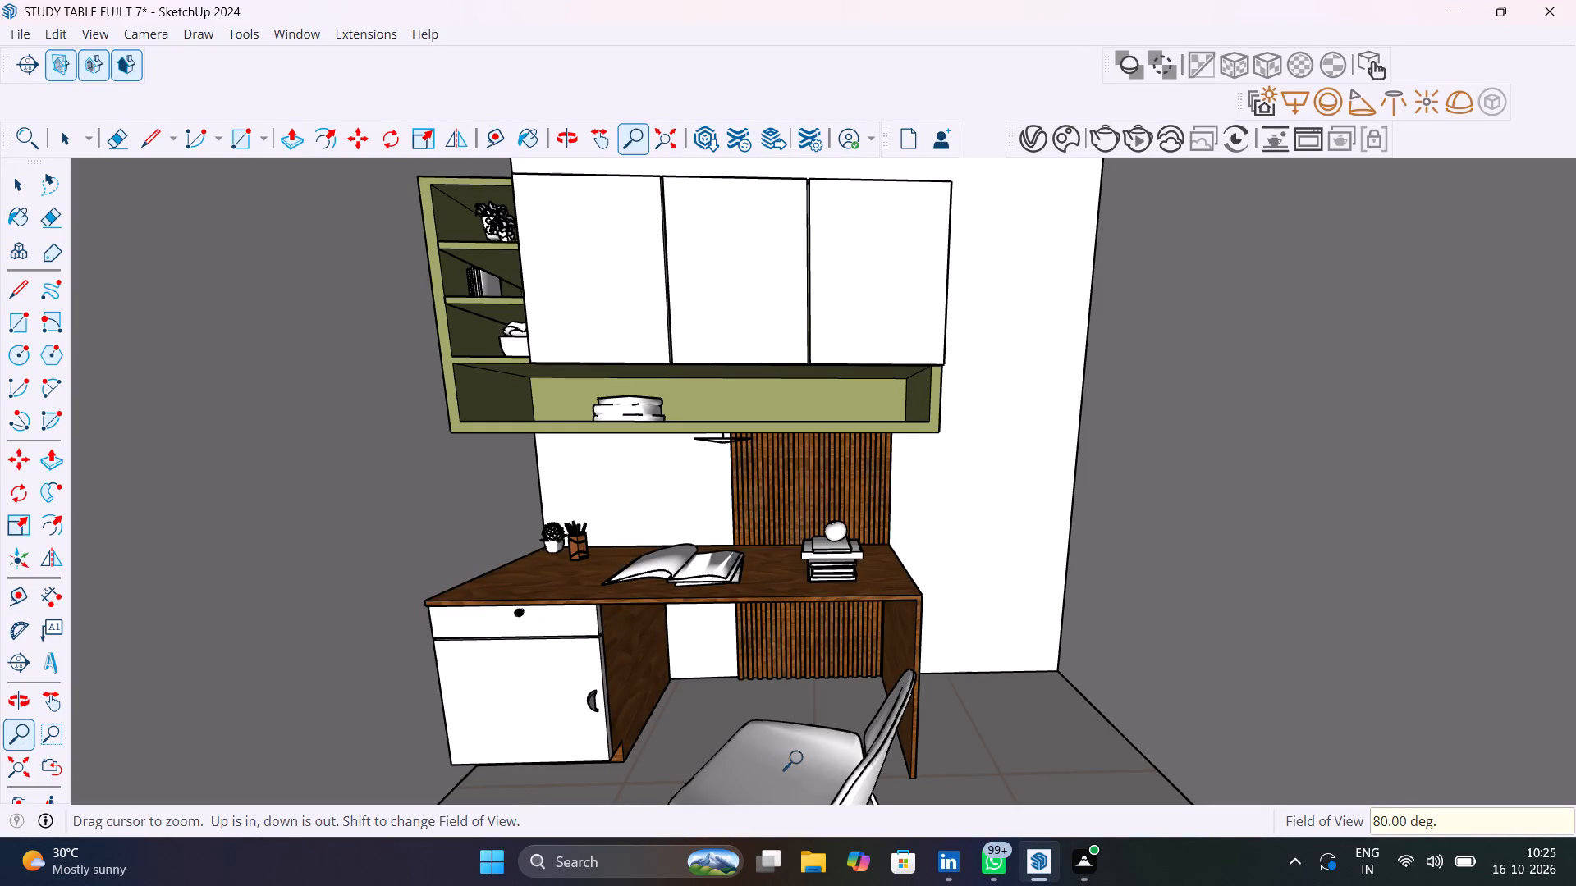
text(90)
key(Return)
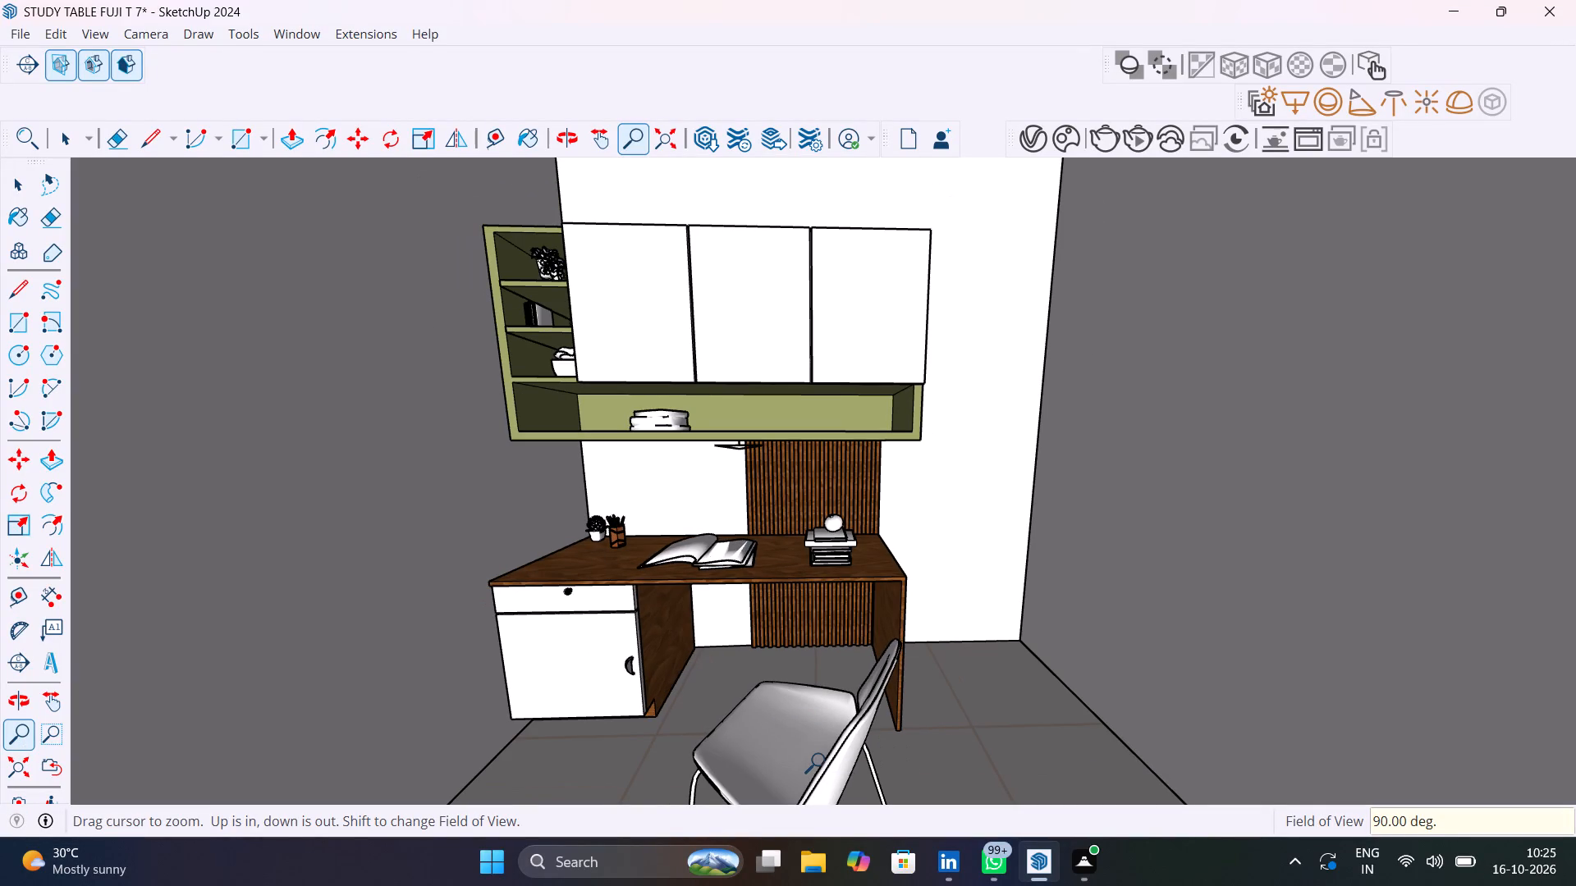
middle_drag(822, 761, 789, 695)
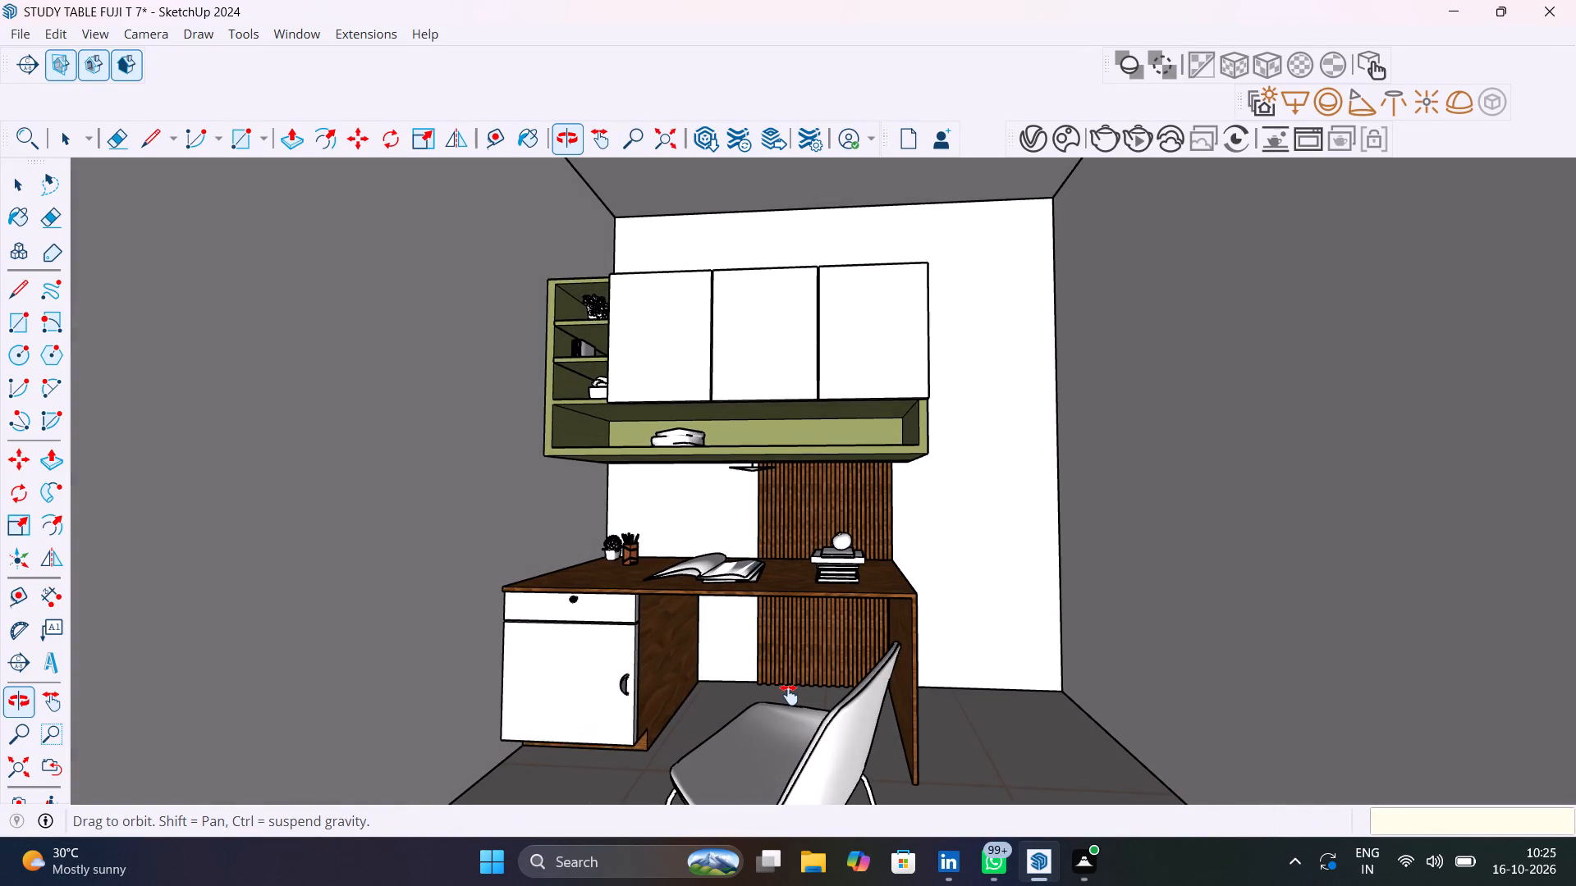
middle_drag(789, 695, 780, 742)
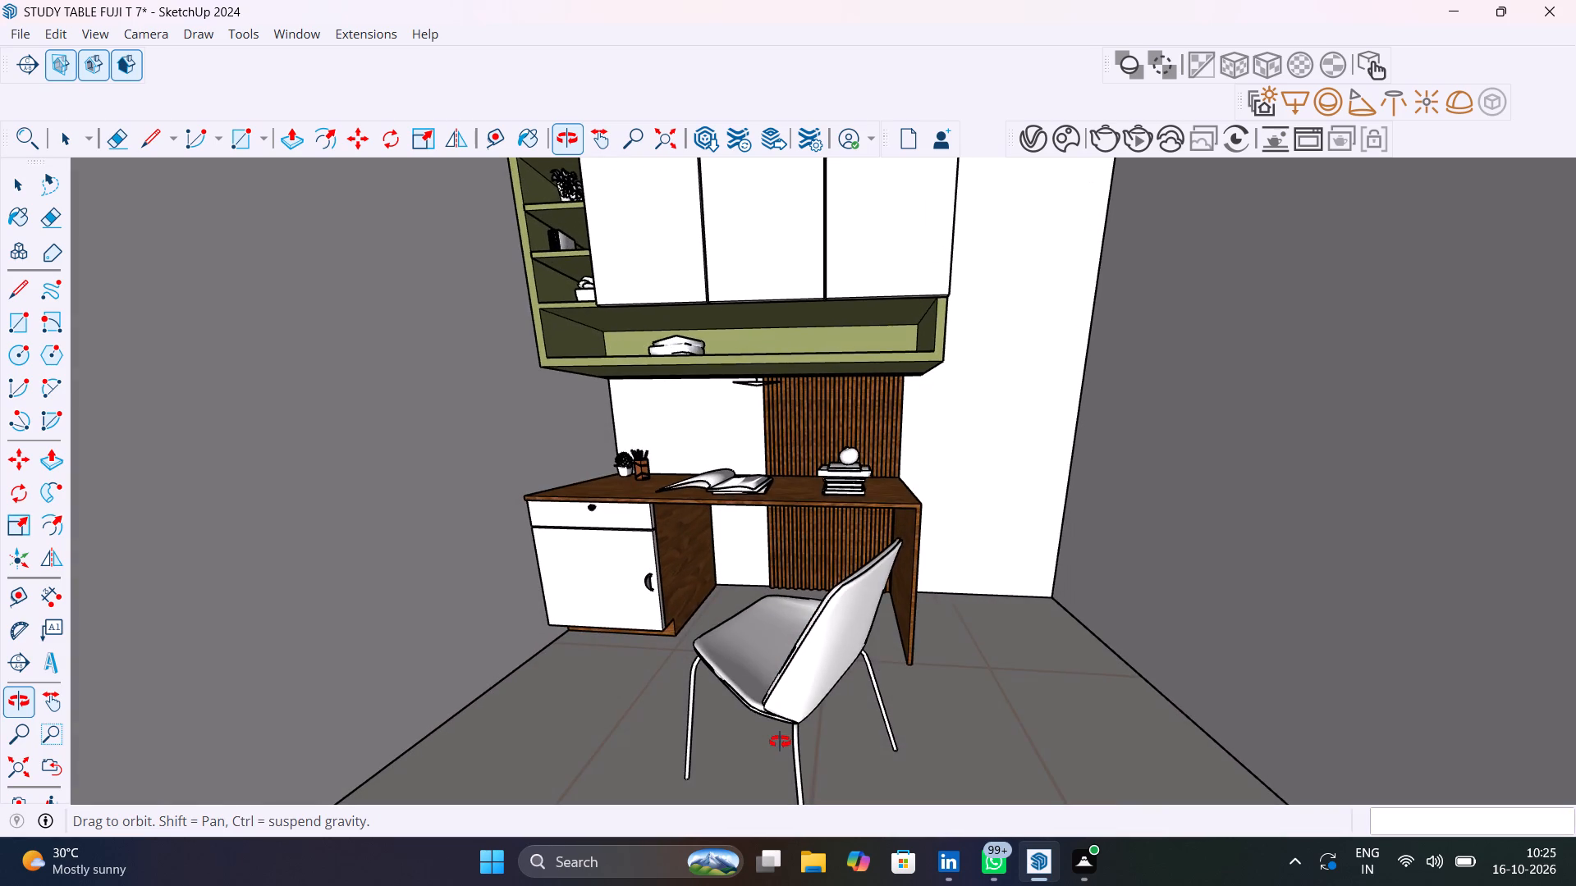
middle_drag(780, 742, 783, 781)
key(space)
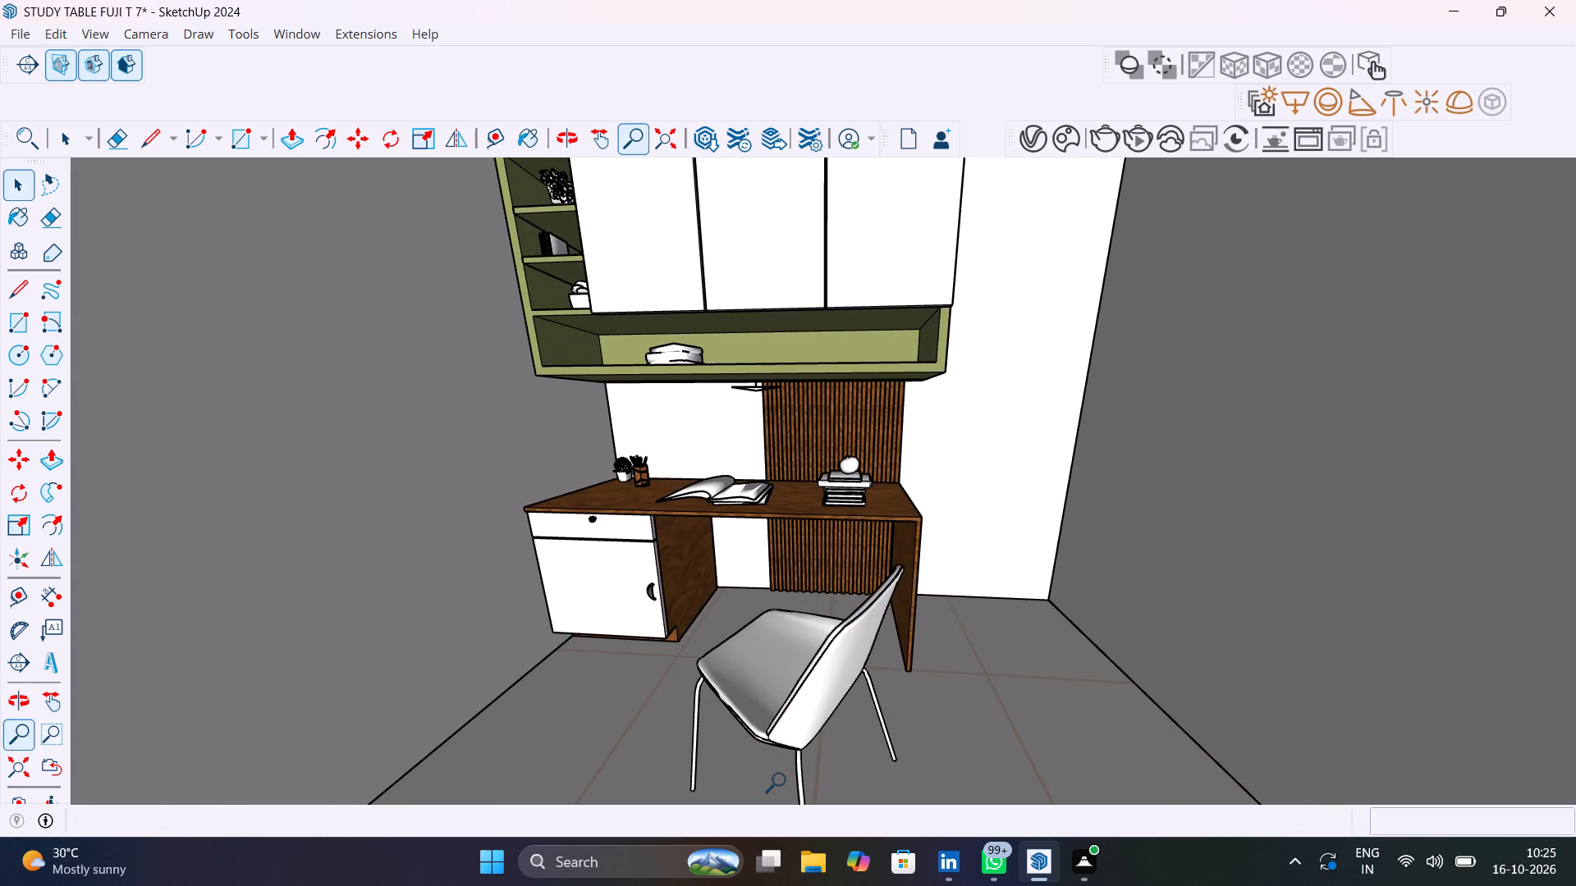
Move the chair about 10 13/16" along the green axis towards the desk.
click(786, 738)
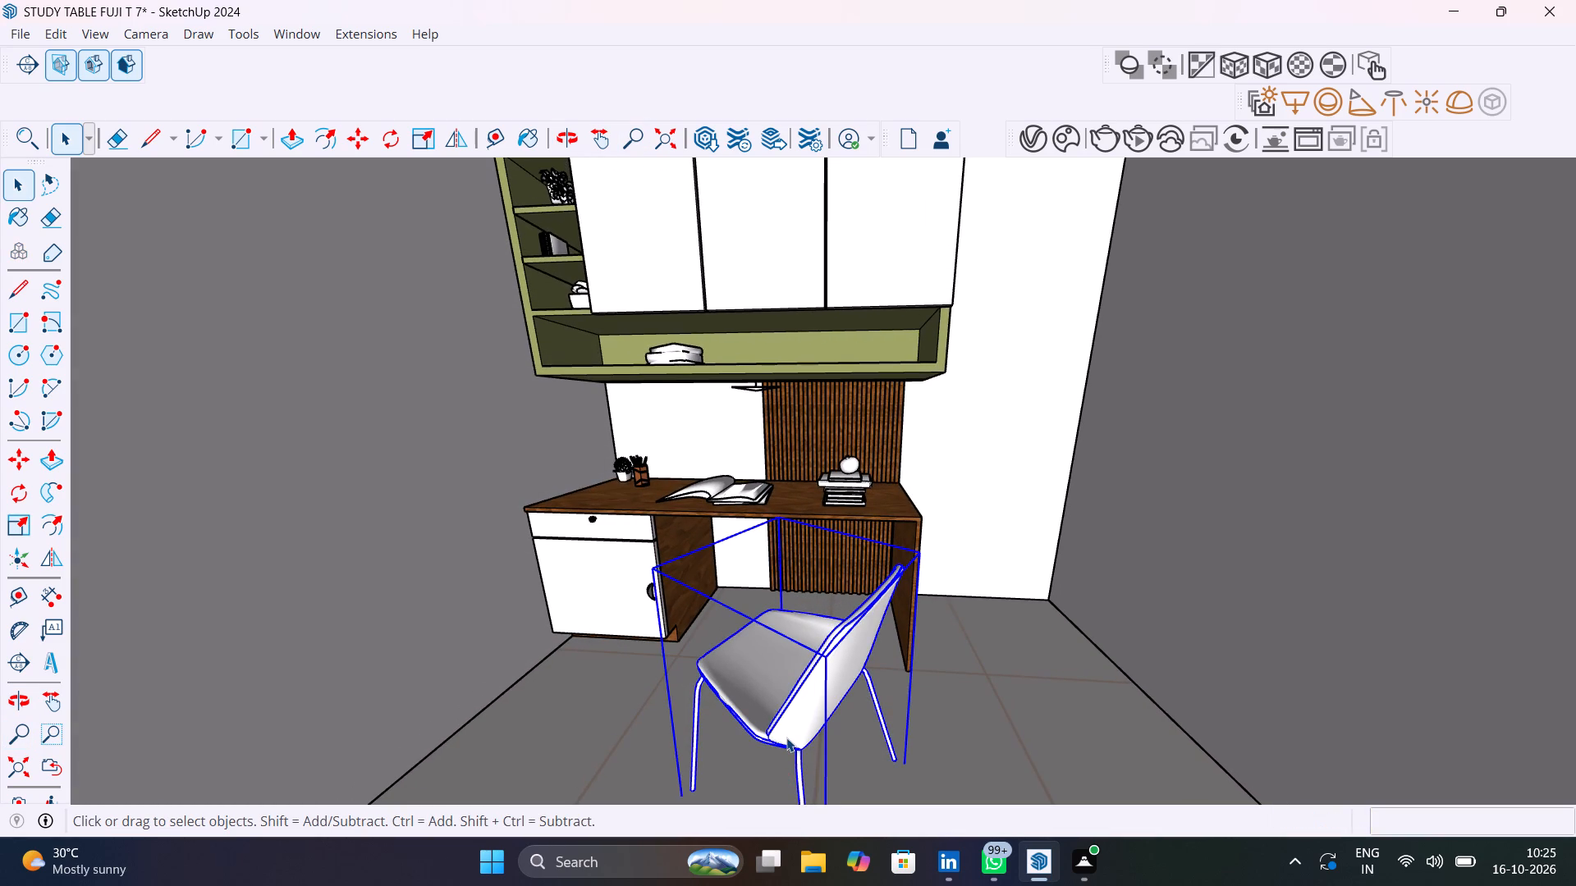
key(m)
middle_drag(845, 732, 651, 744)
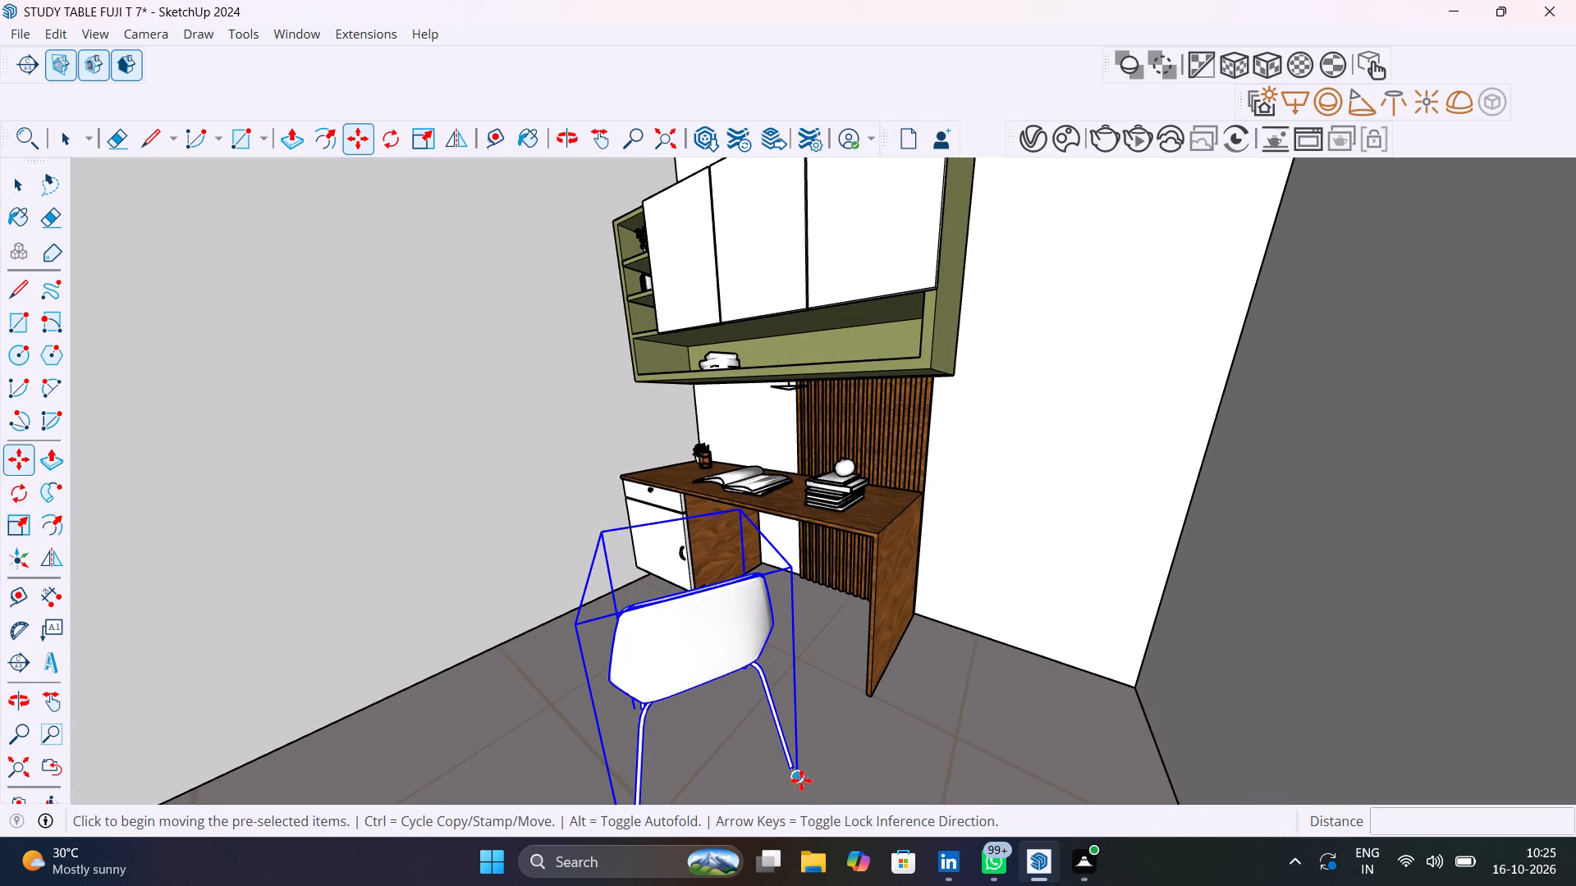
click(803, 781)
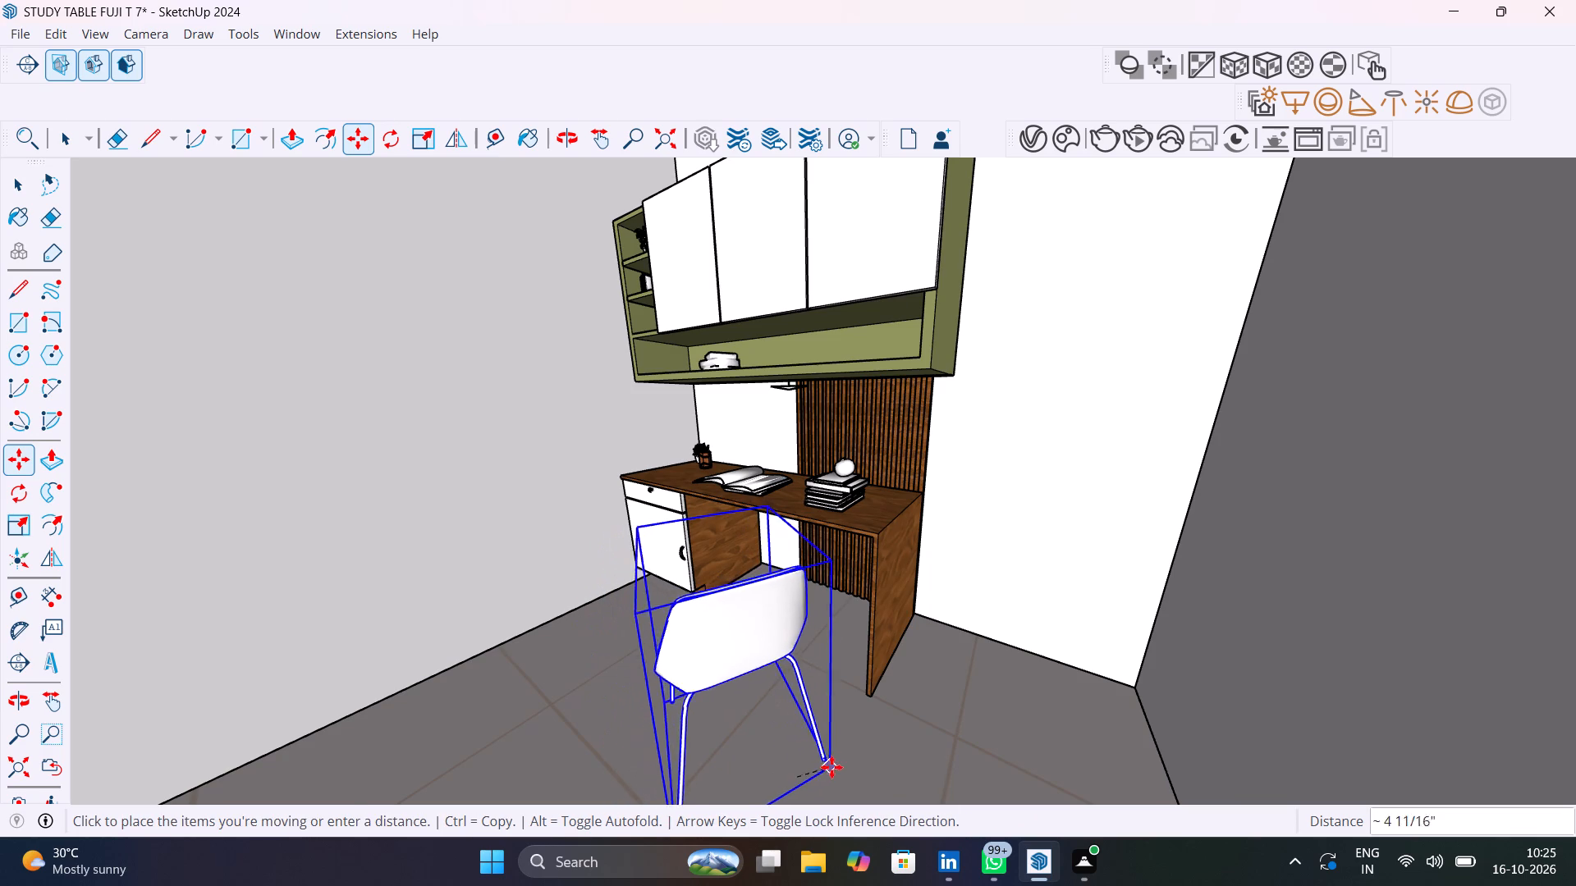
click(848, 724)
key(space)
scroll(832, 742, down, 6)
middle_drag(852, 735, 1062, 626)
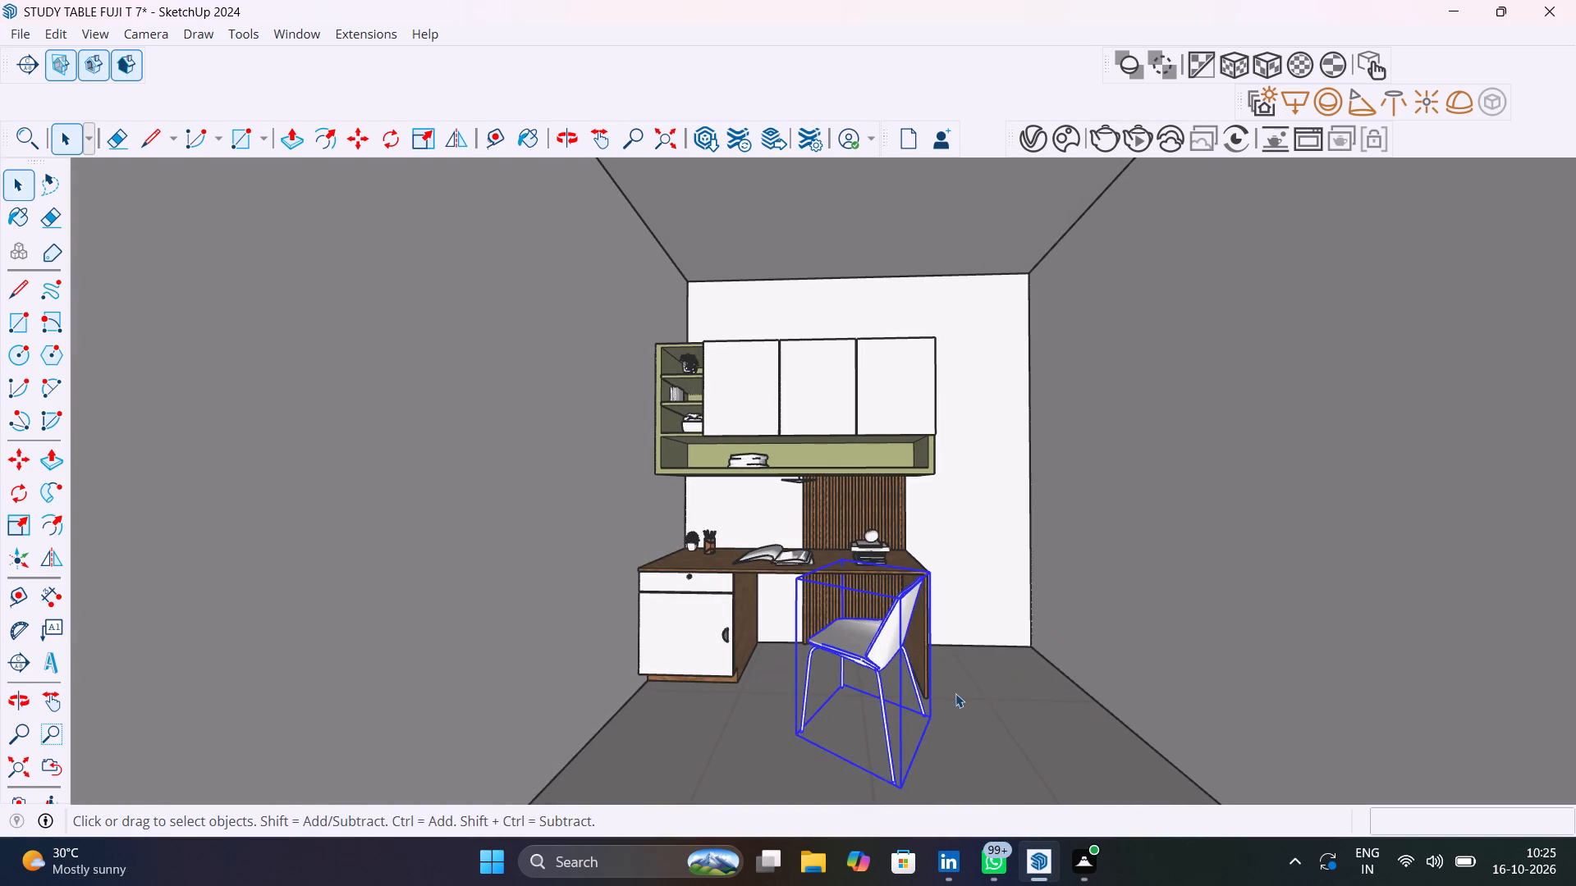
Rotate the chair on the floor plane about its lower front corner, entering 90 degrees first and revising the angle to 75.
click(893, 746)
key(q)
click(905, 790)
click(864, 790)
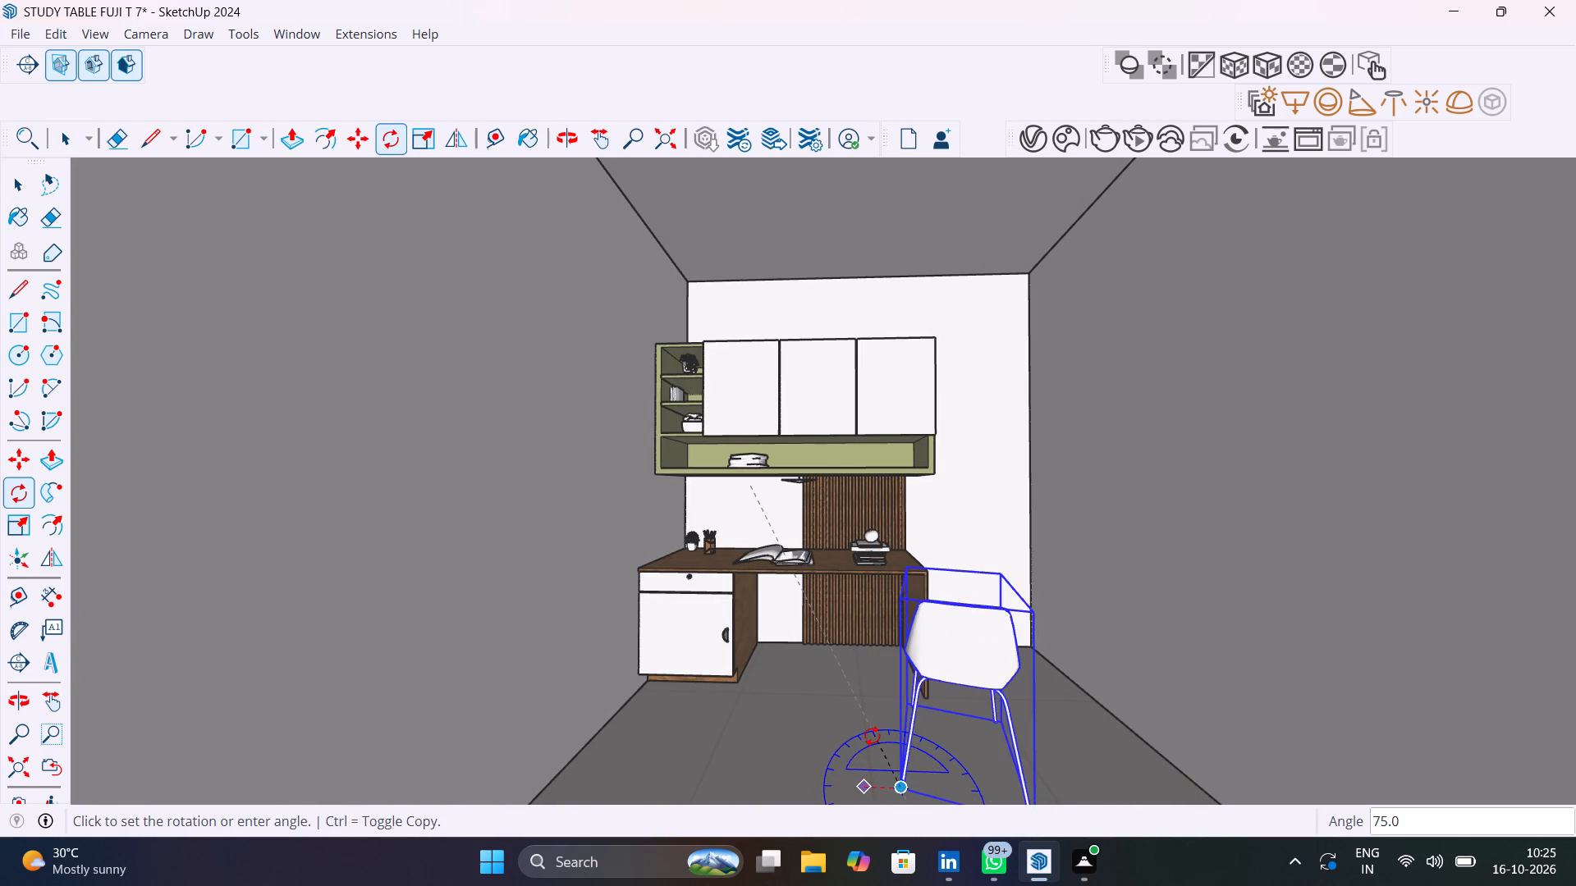
text(90)
key(Return)
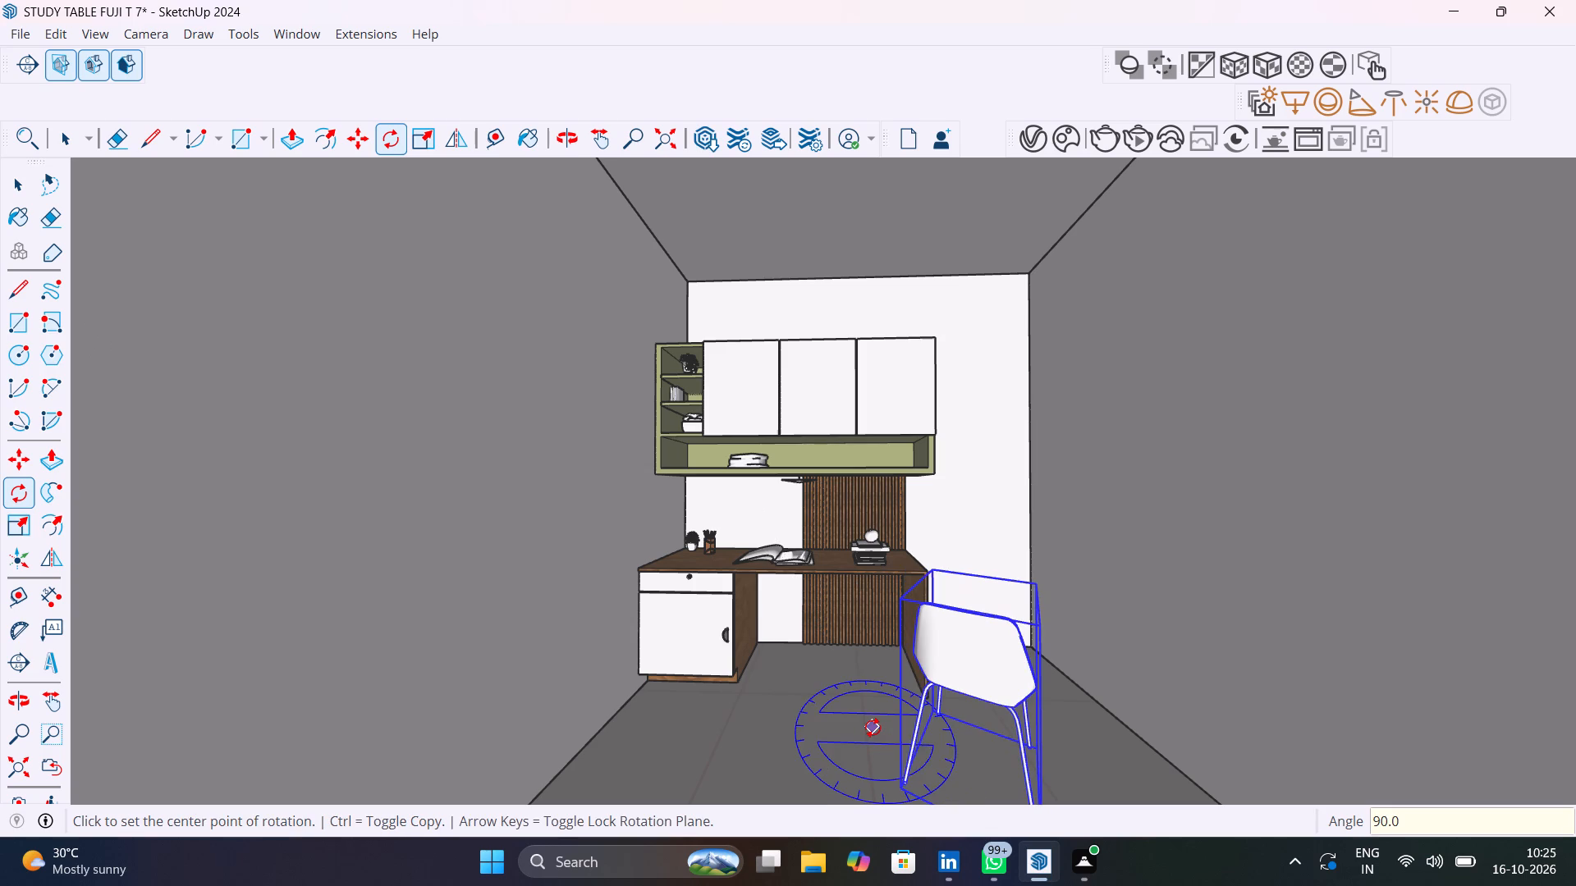
text(75)
key(Return)
Revise the chair's rotation angle to 65 degrees.
text(65)
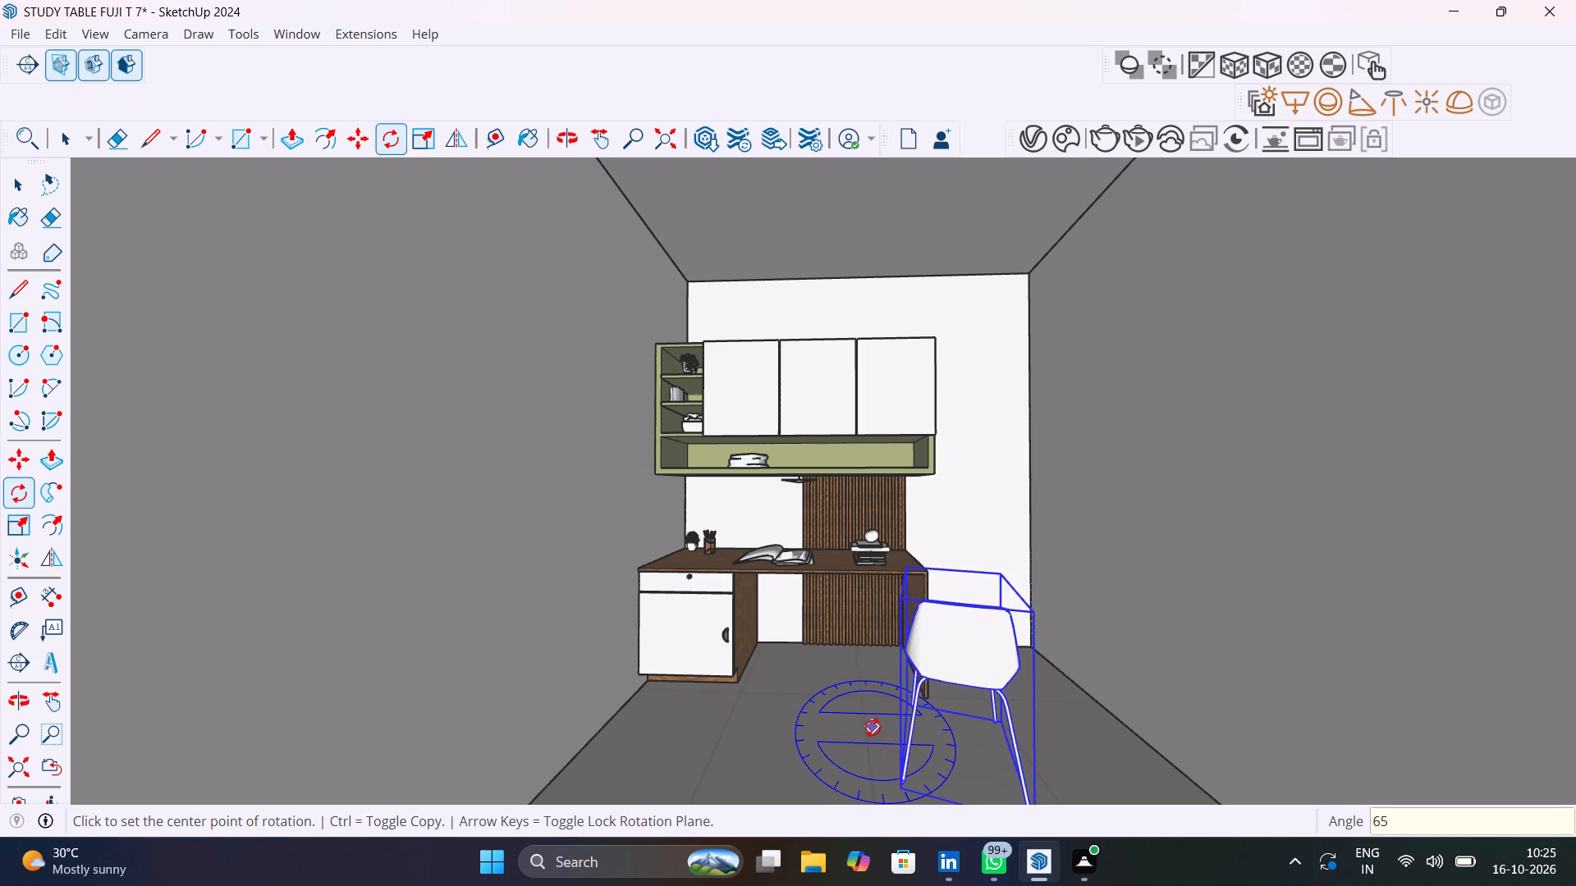
key(Return)
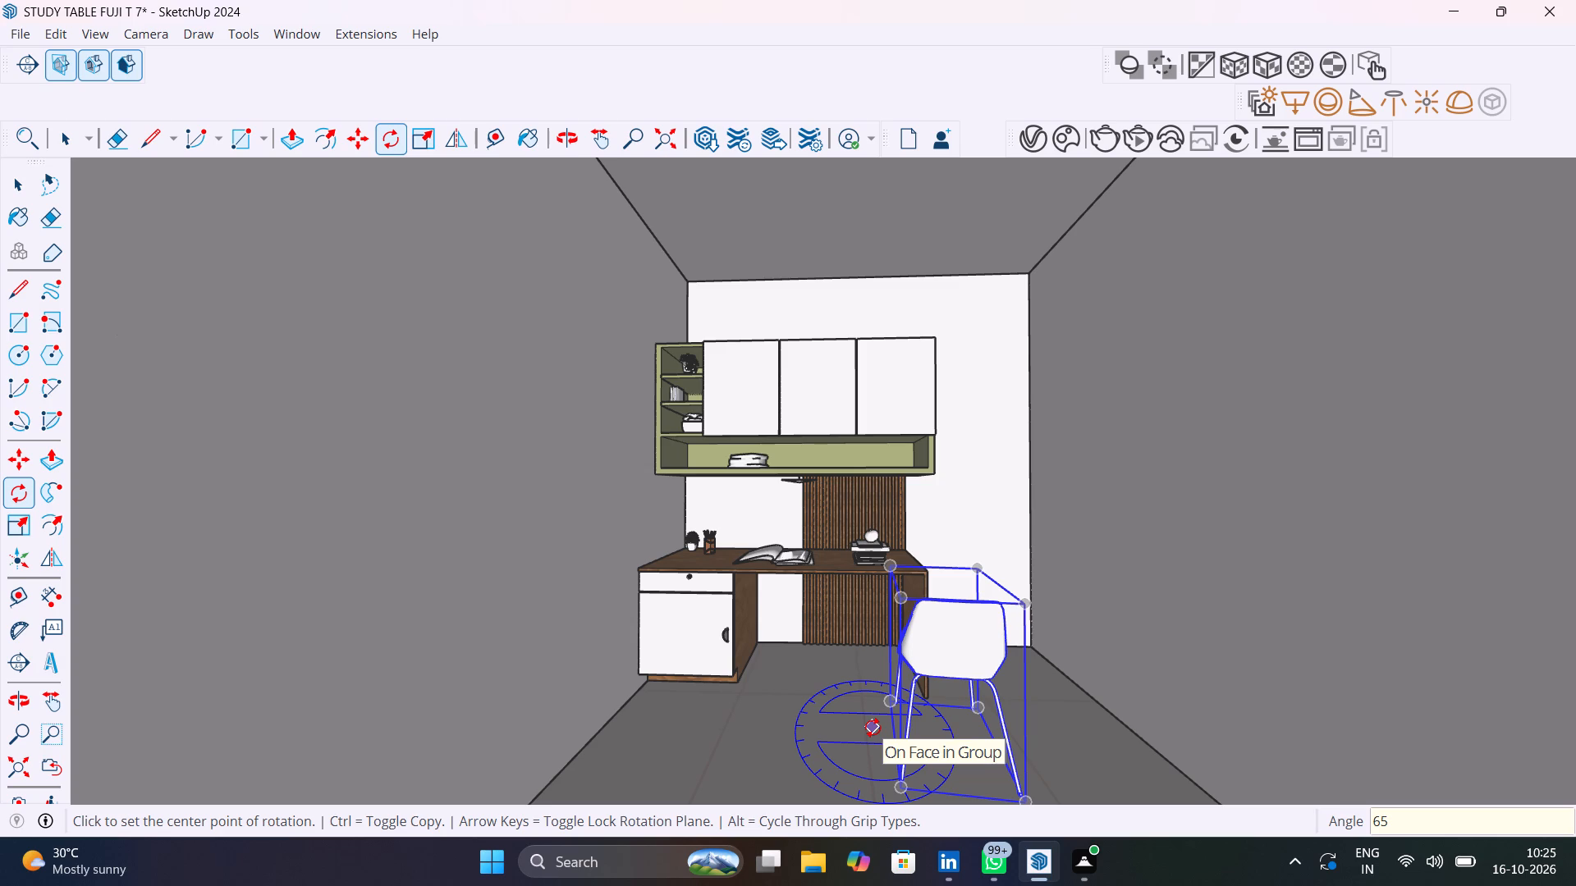
key(space)
Move the chair about 2' 8 13/16" across the floor by its lower corner, placing it in front of the desk's knee space.
middle_drag(952, 737, 1181, 885)
scroll(900, 645, up, 6)
key(m)
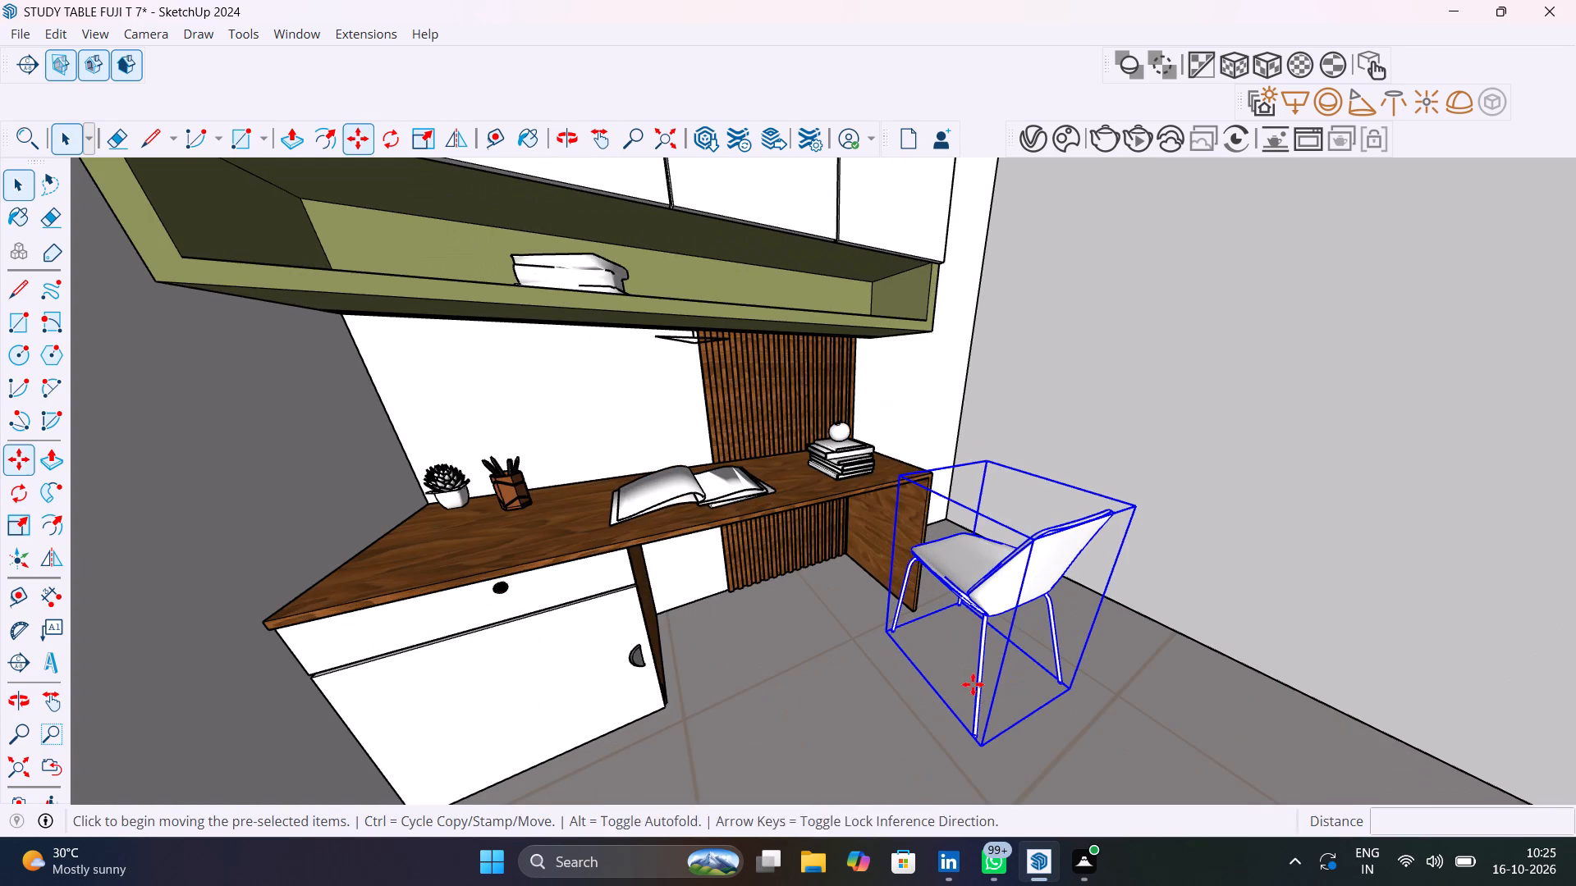
click(890, 633)
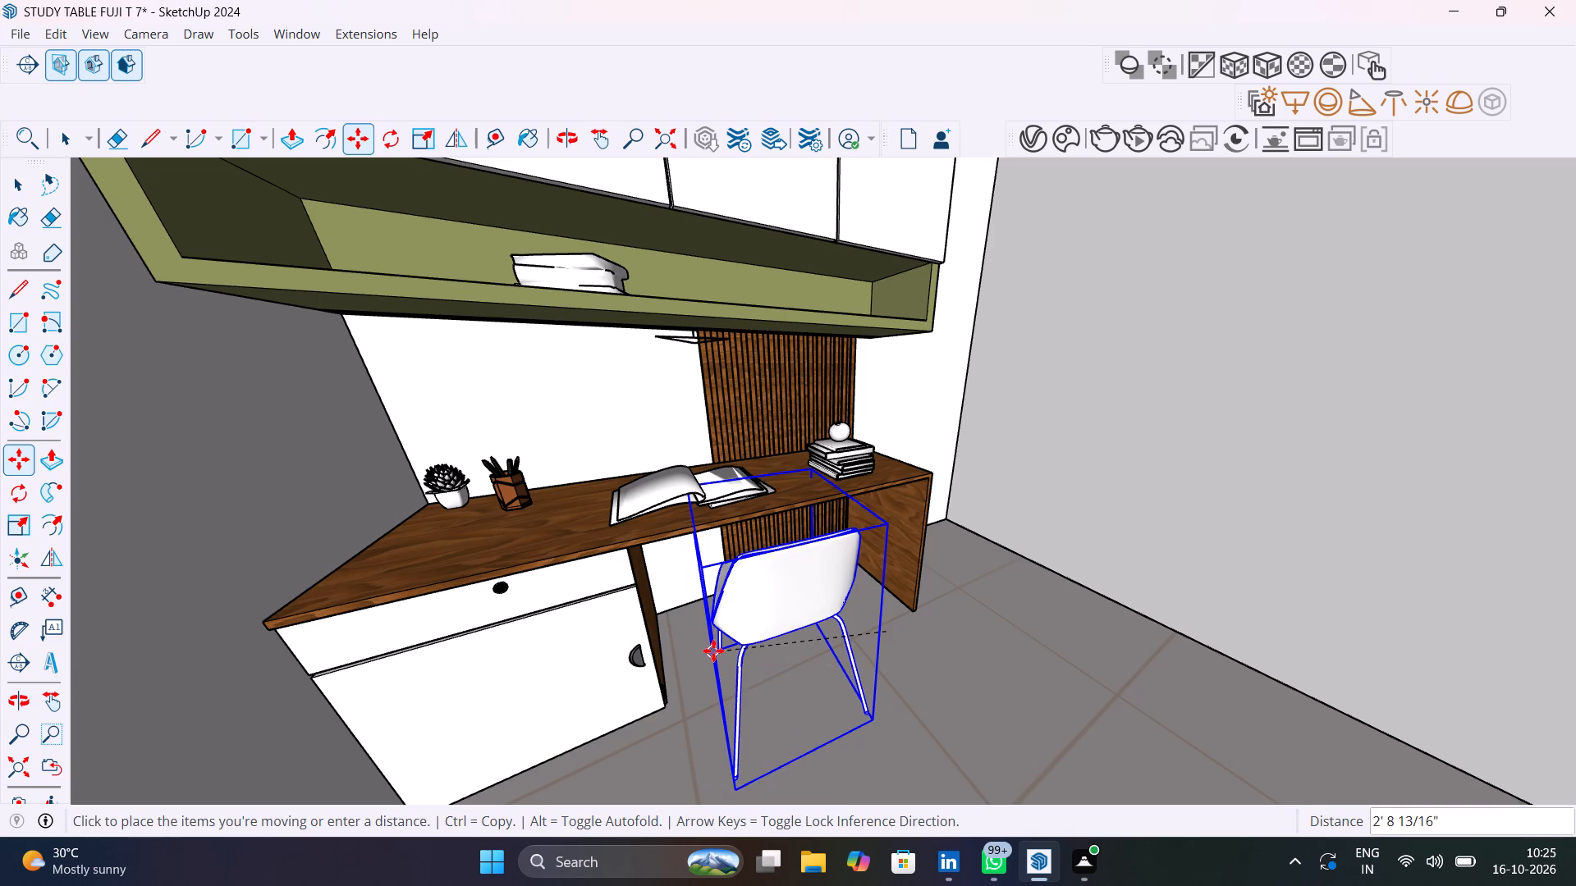
click(714, 654)
key(space)
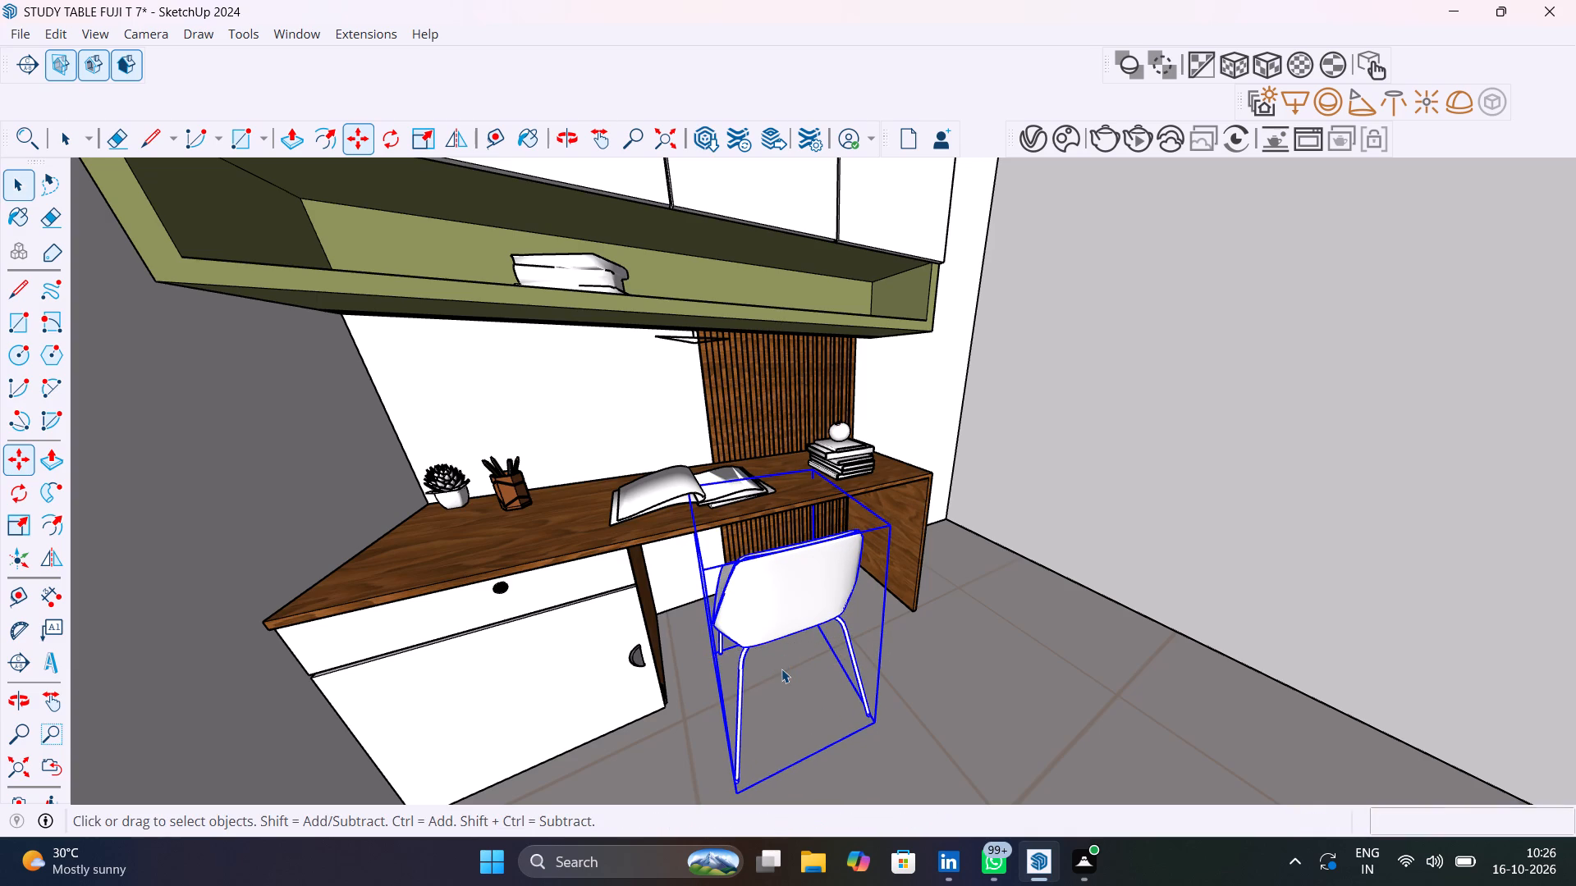
Open the room group and apply the Carpaint White 004 V-Ray material to the inner face of the left side wall.
scroll(781, 669, down, 11)
click(1248, 642)
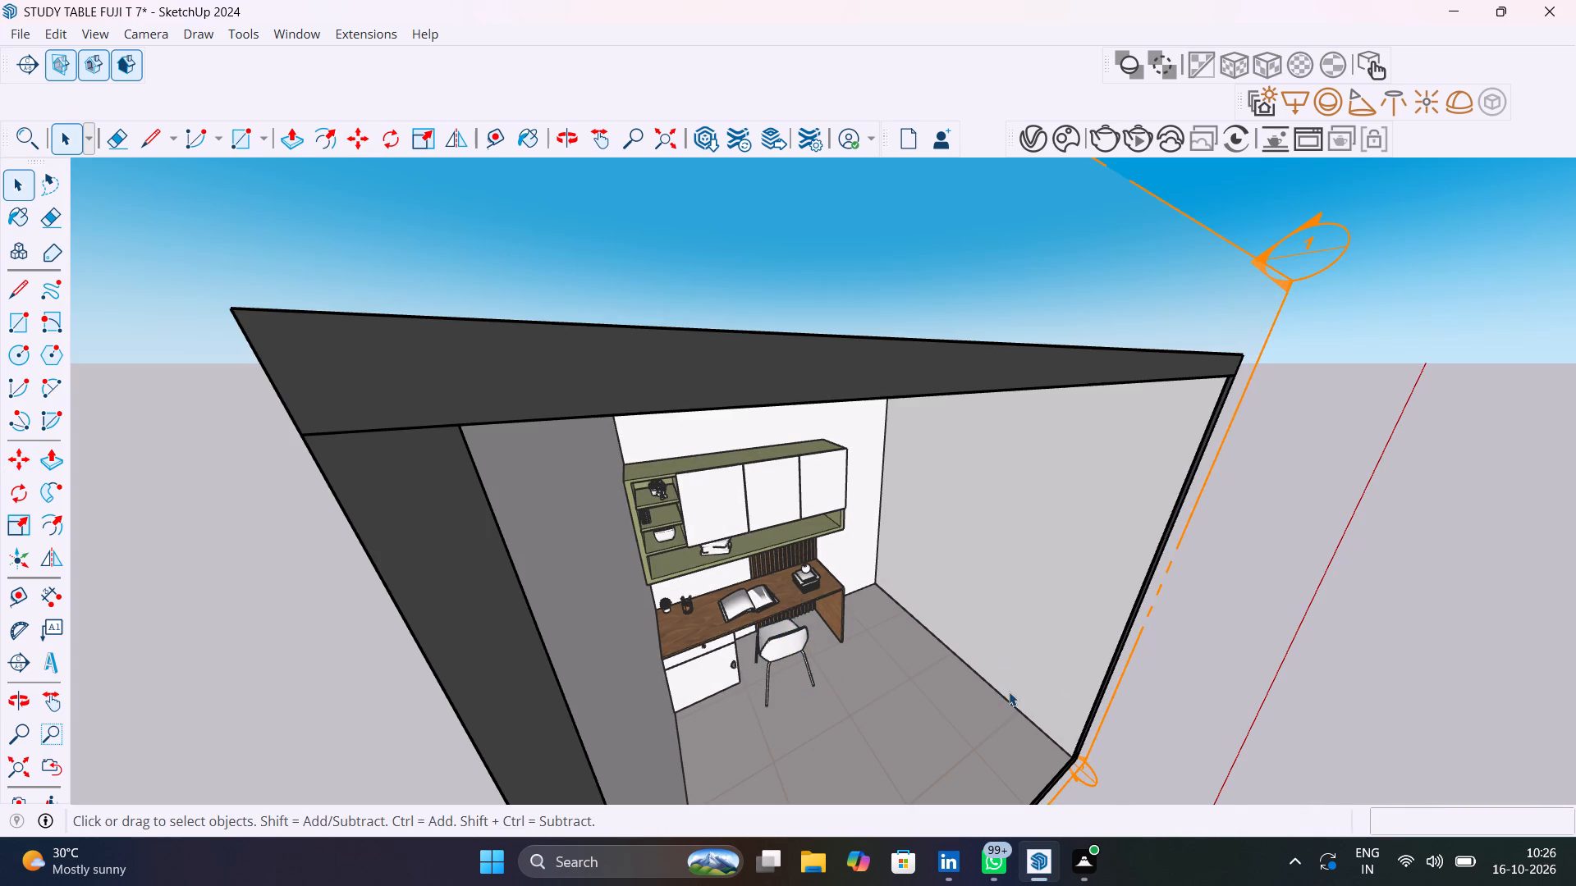
middle_drag(1008, 692, 827, 522)
scroll(824, 687, up, 7)
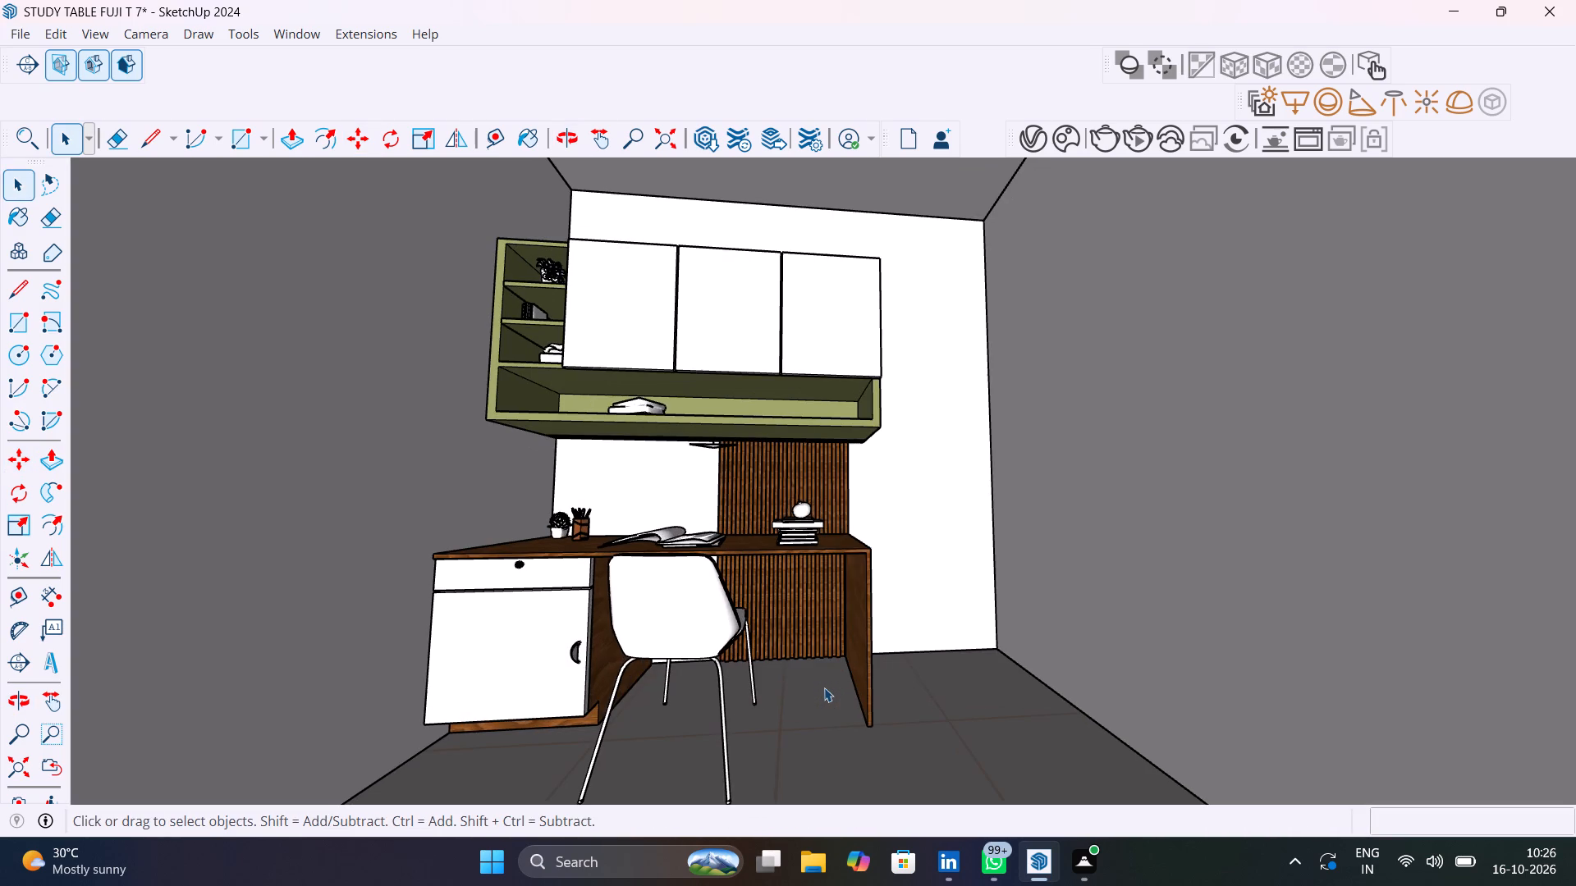
shift+middle_drag(824, 687, 837, 653)
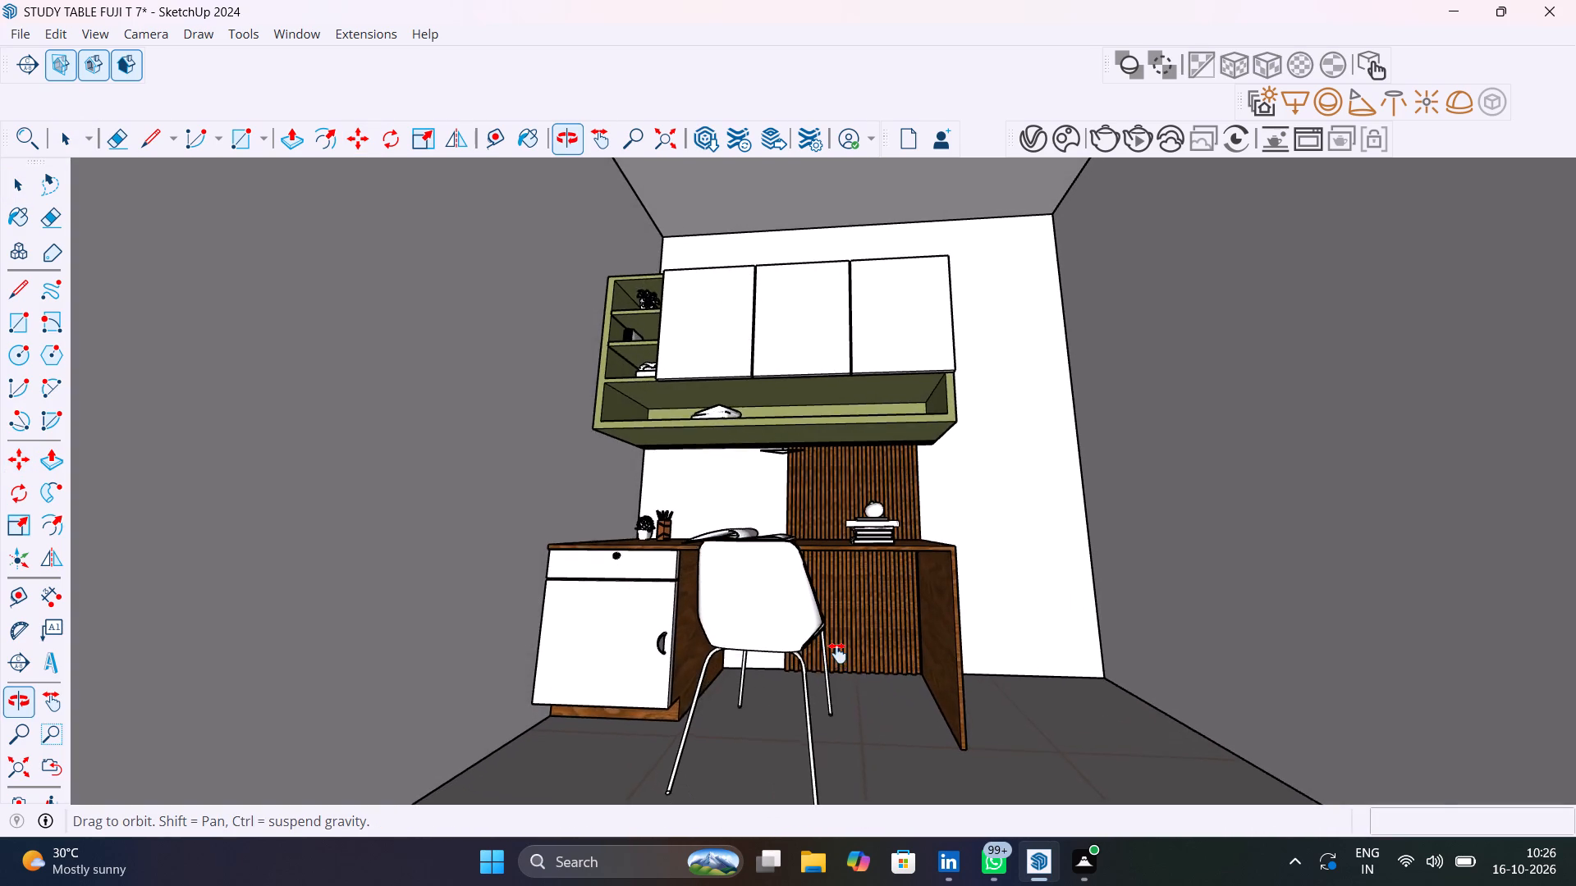
shift+middle_drag(837, 653, 822, 701)
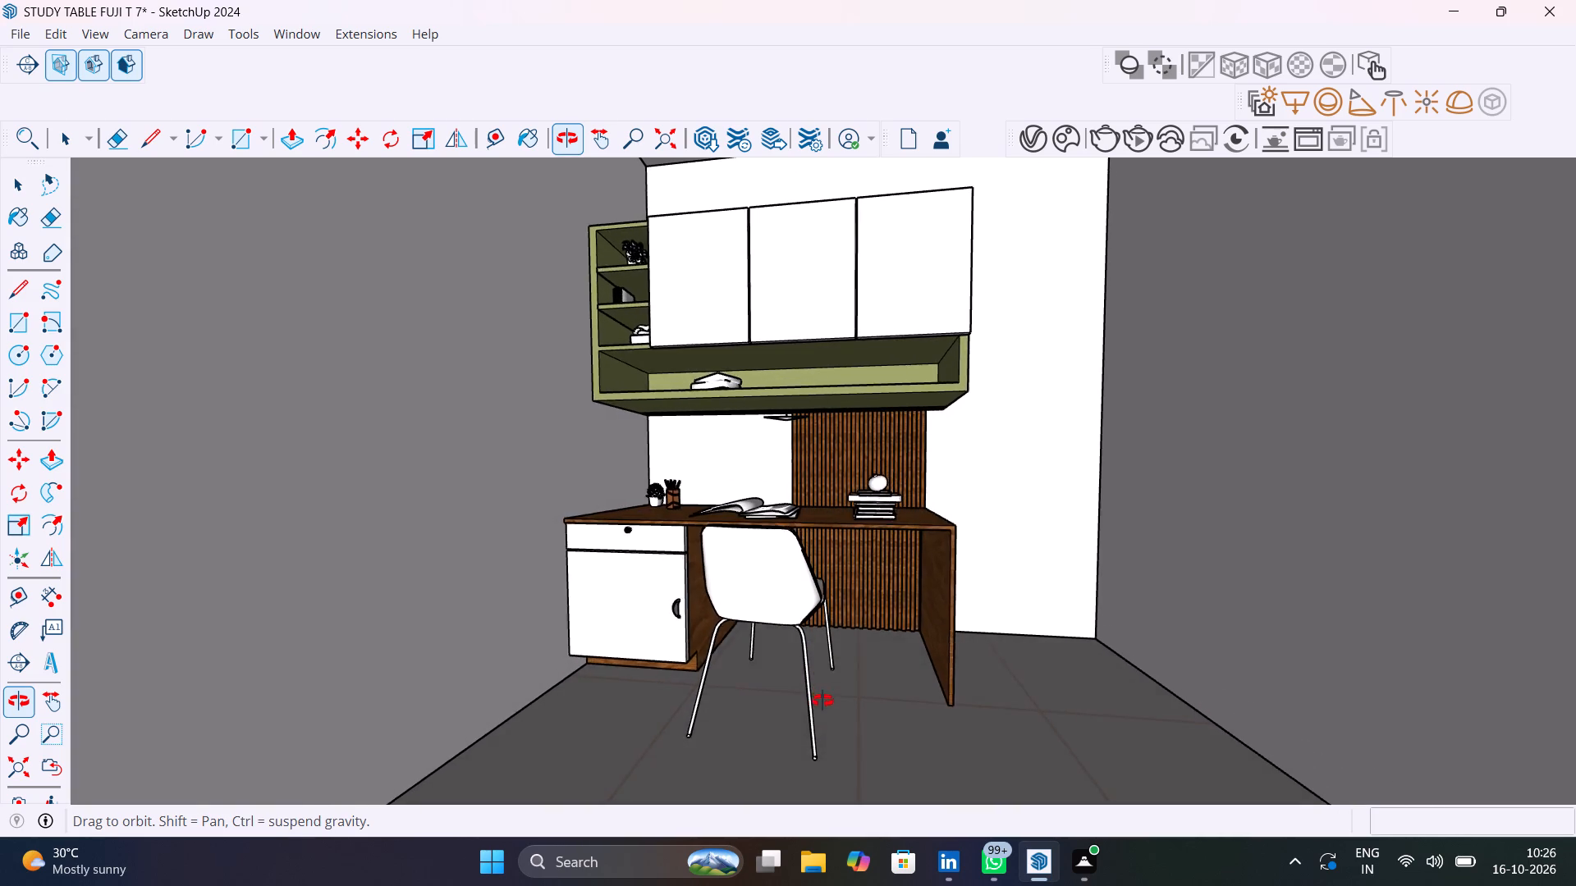
shift+middle_drag(822, 701, 826, 710)
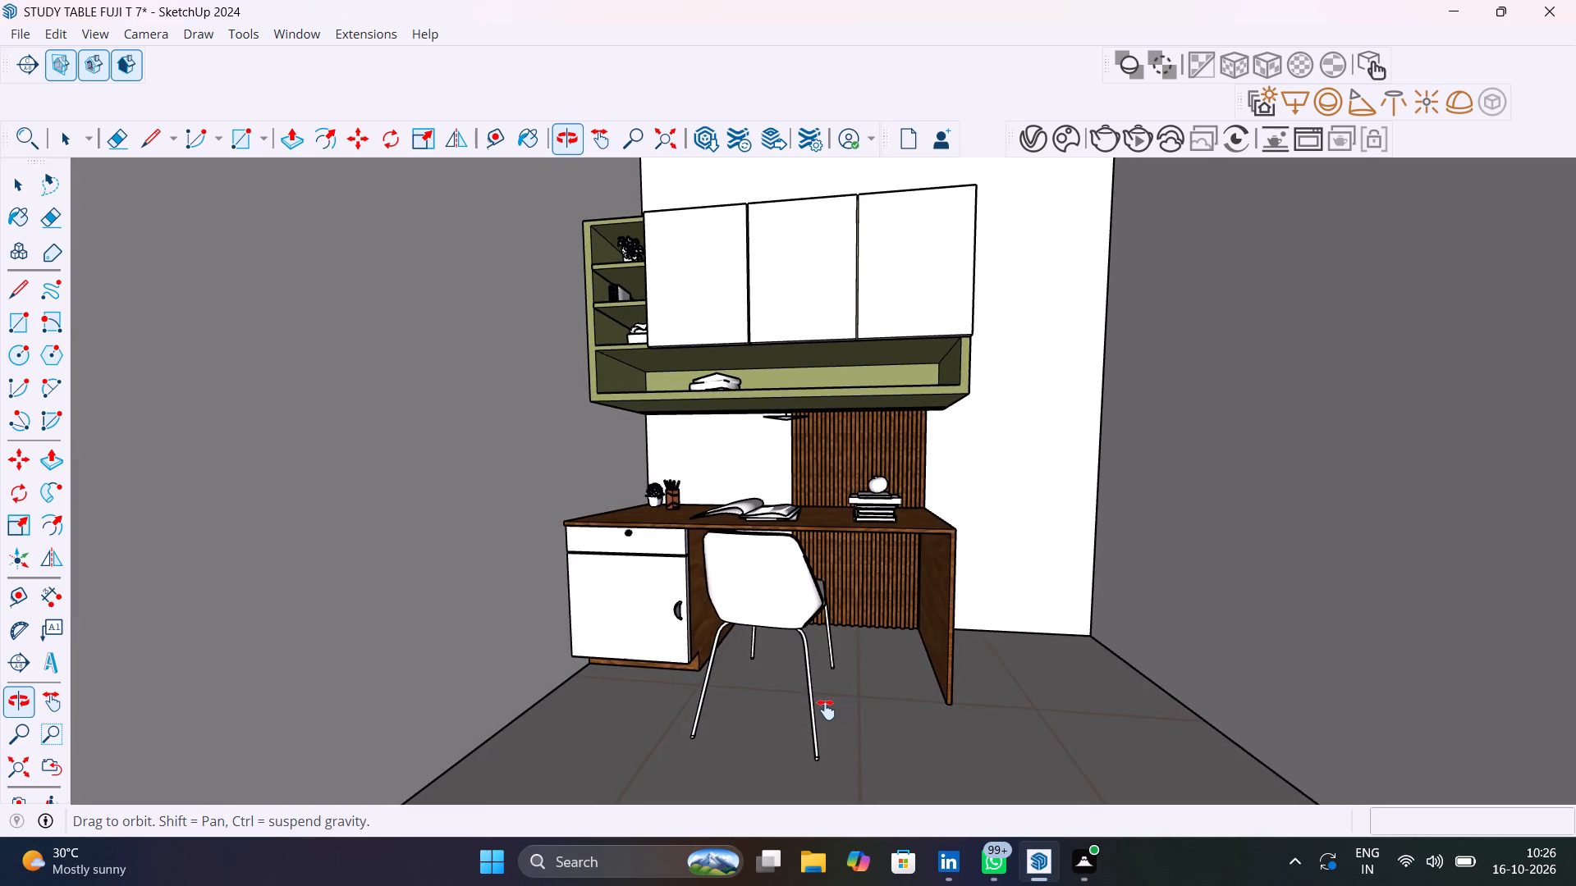
shift+middle_drag(826, 710, 818, 707)
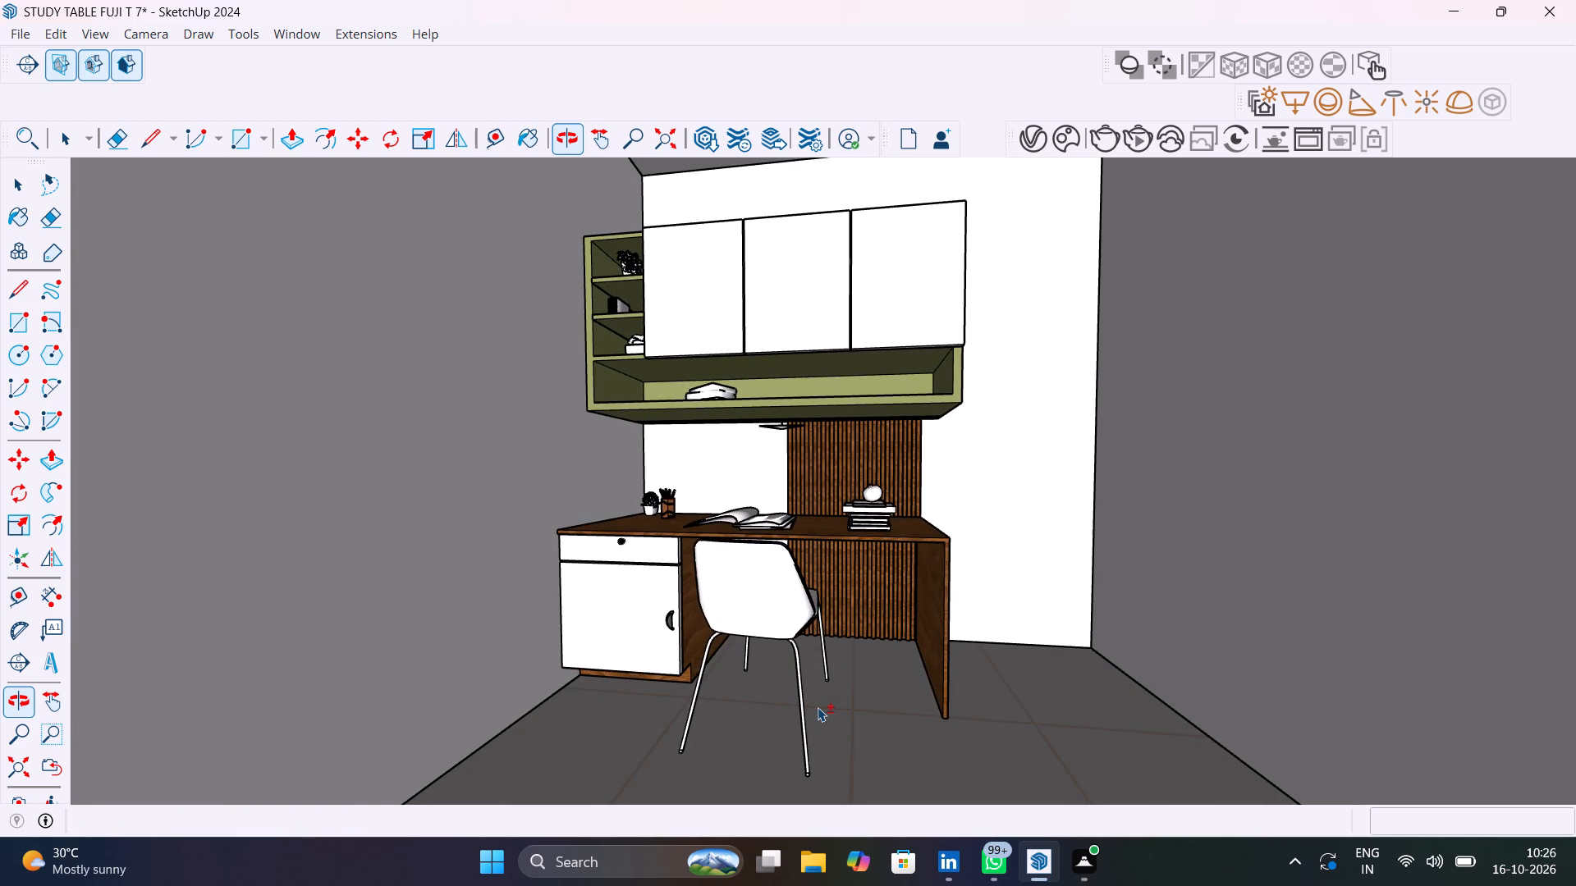
key(space)
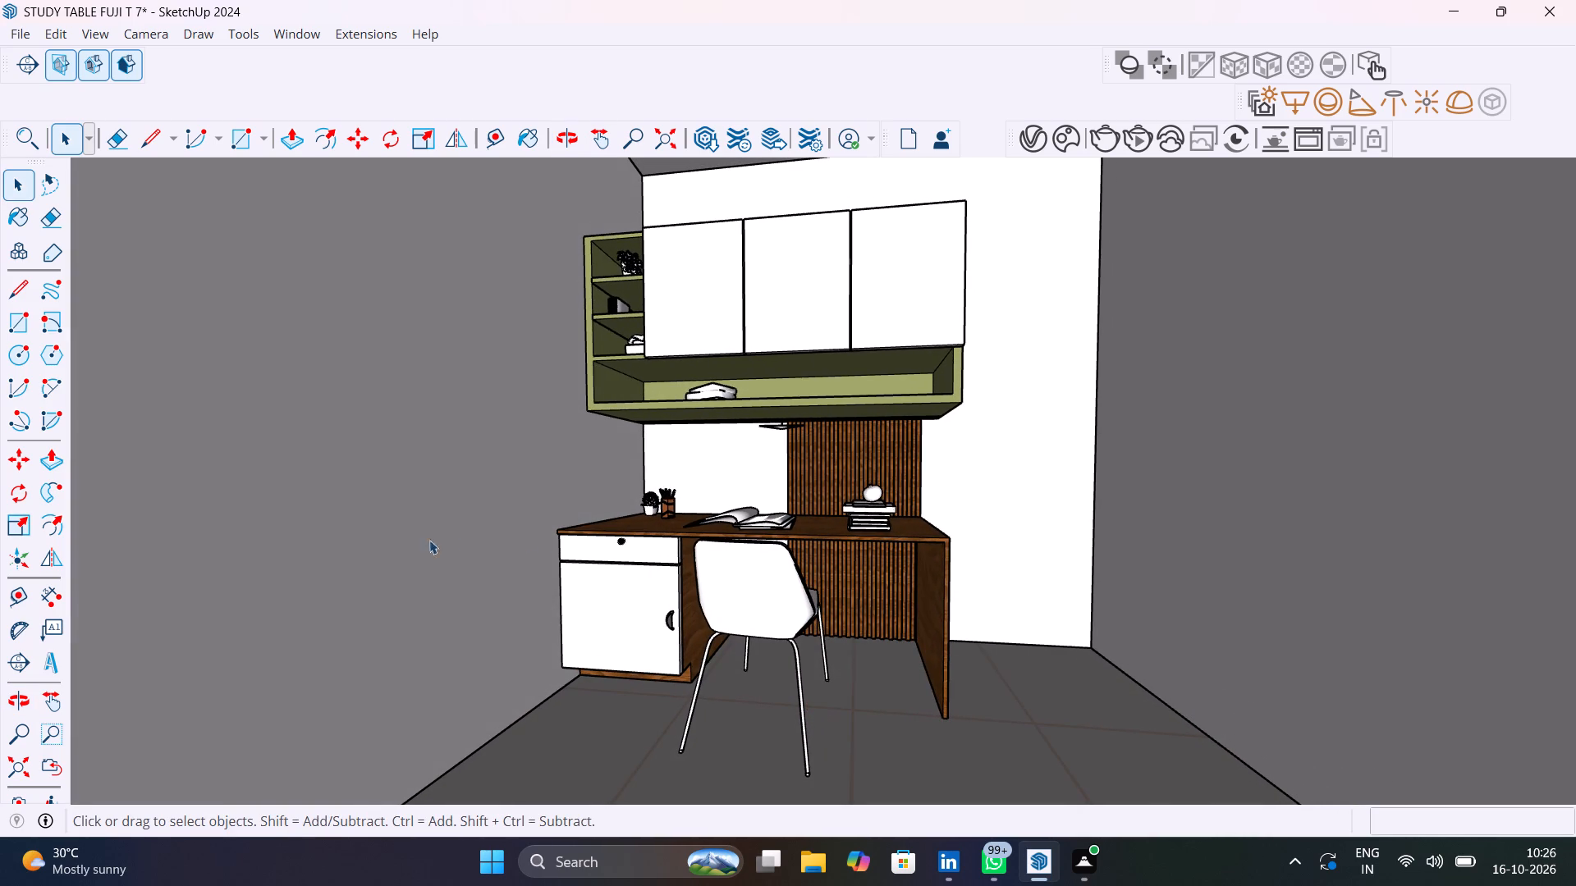
double_click(415, 541)
click(415, 541)
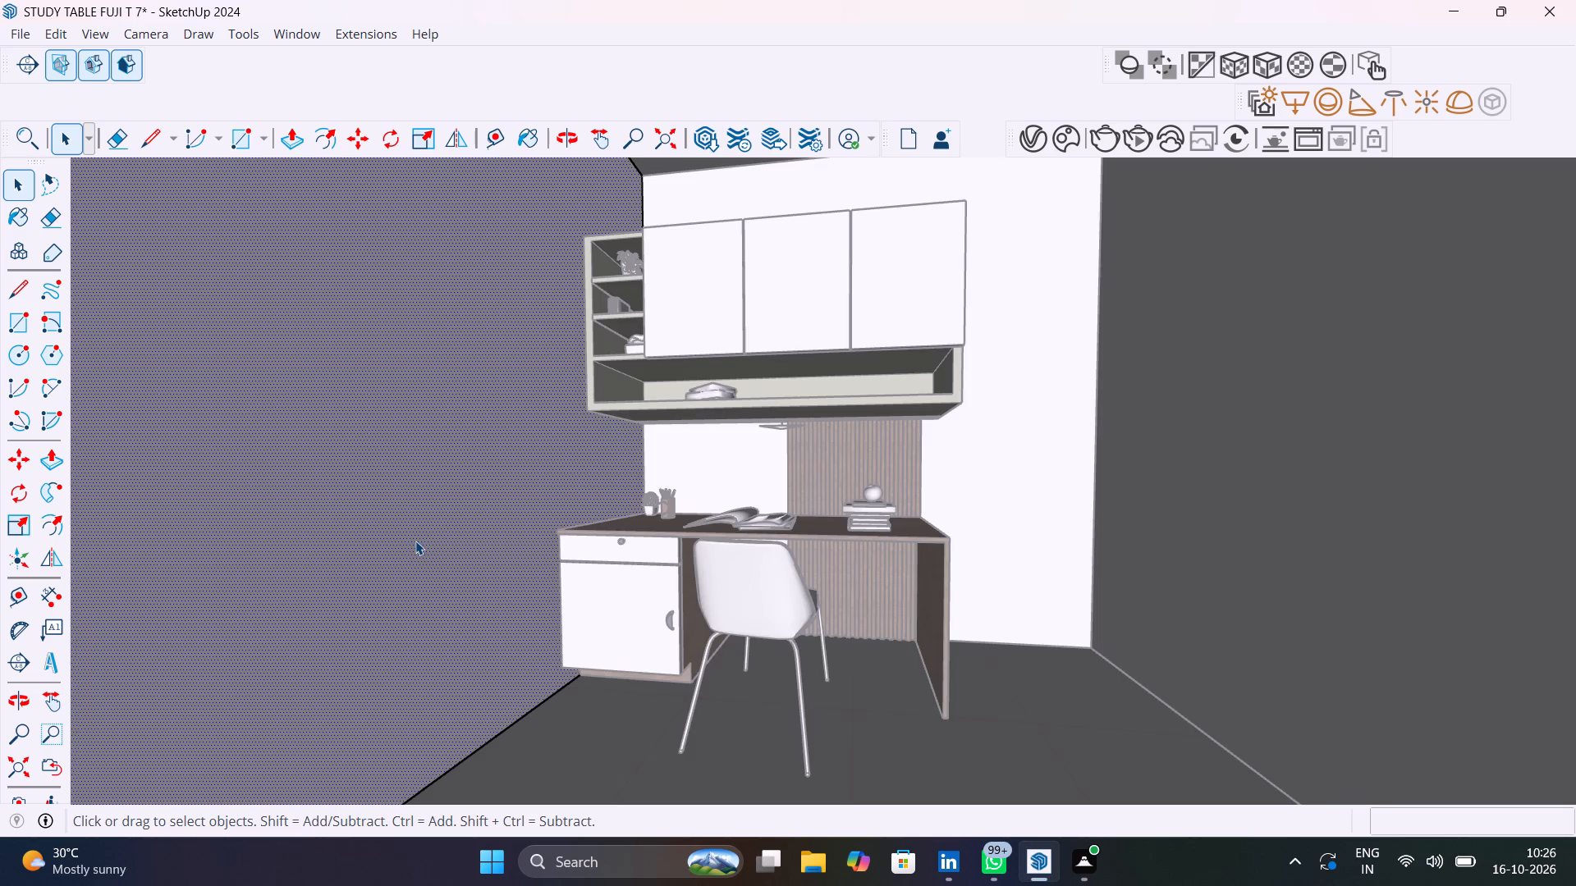
click(1038, 143)
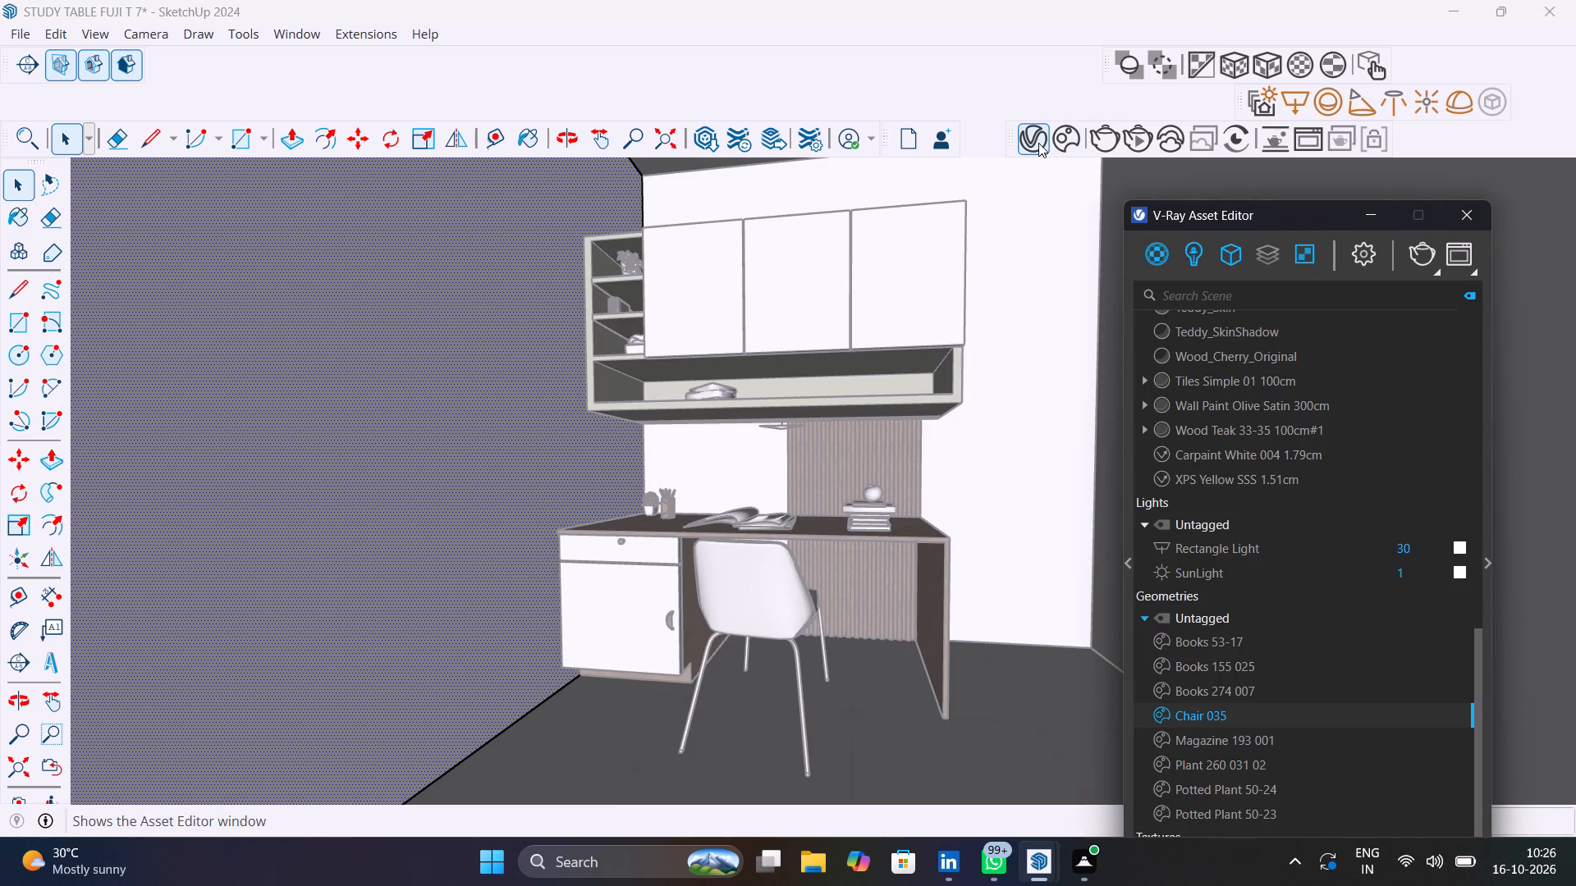
click(1225, 450)
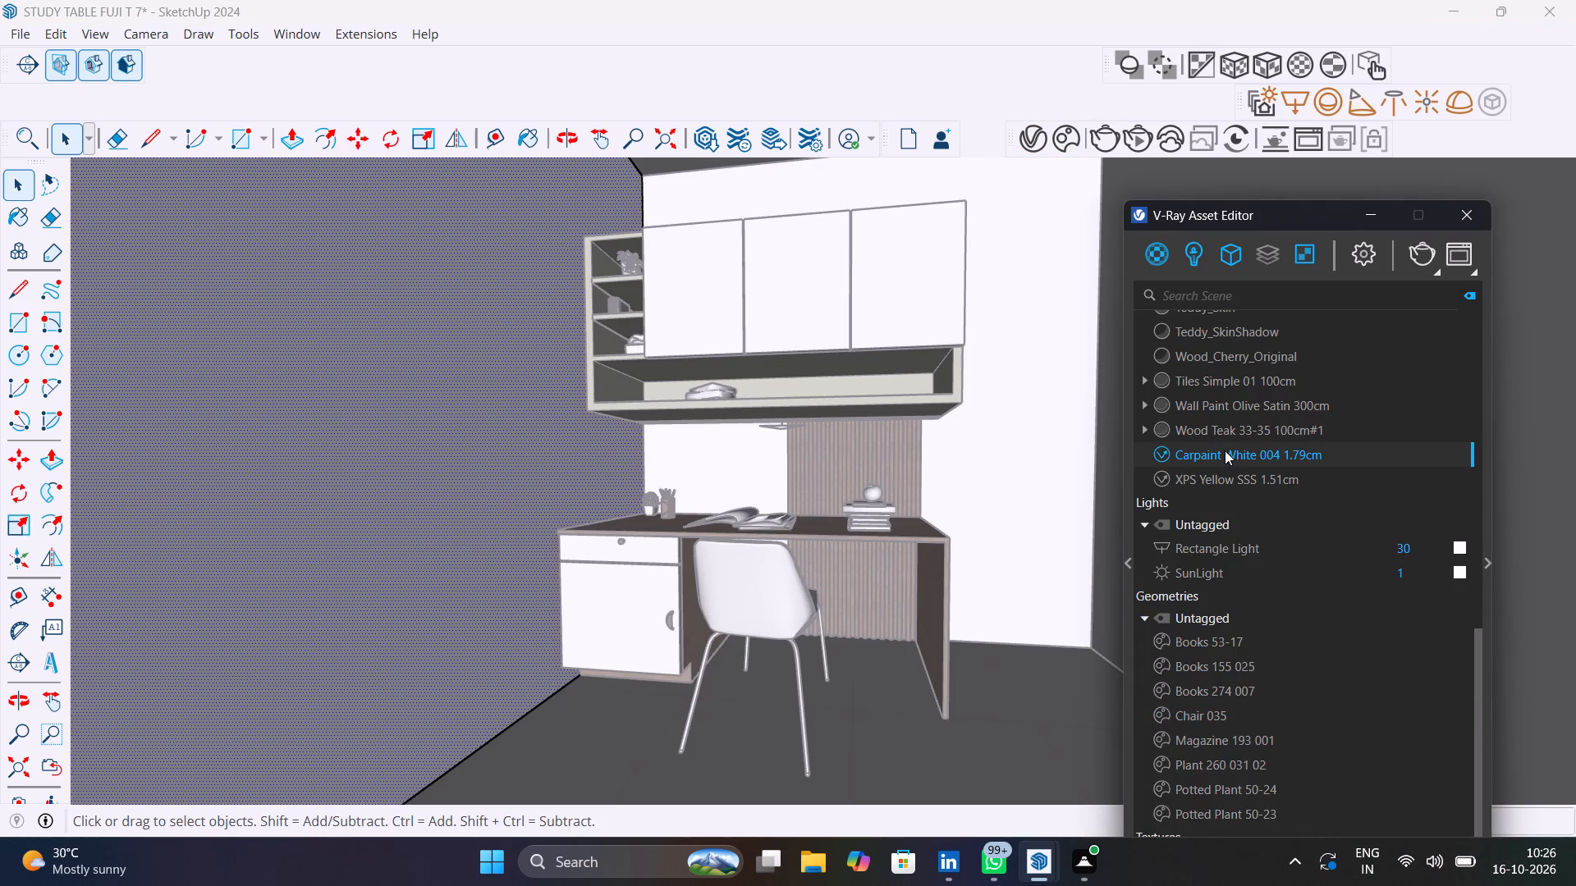
right_click(1225, 450)
click(1261, 487)
Apply the Carpaint White 004 material to the inner face of the right side wall and close the Asset Editor.
middle_drag(1004, 542, 1129, 574)
key(space)
click(1095, 516)
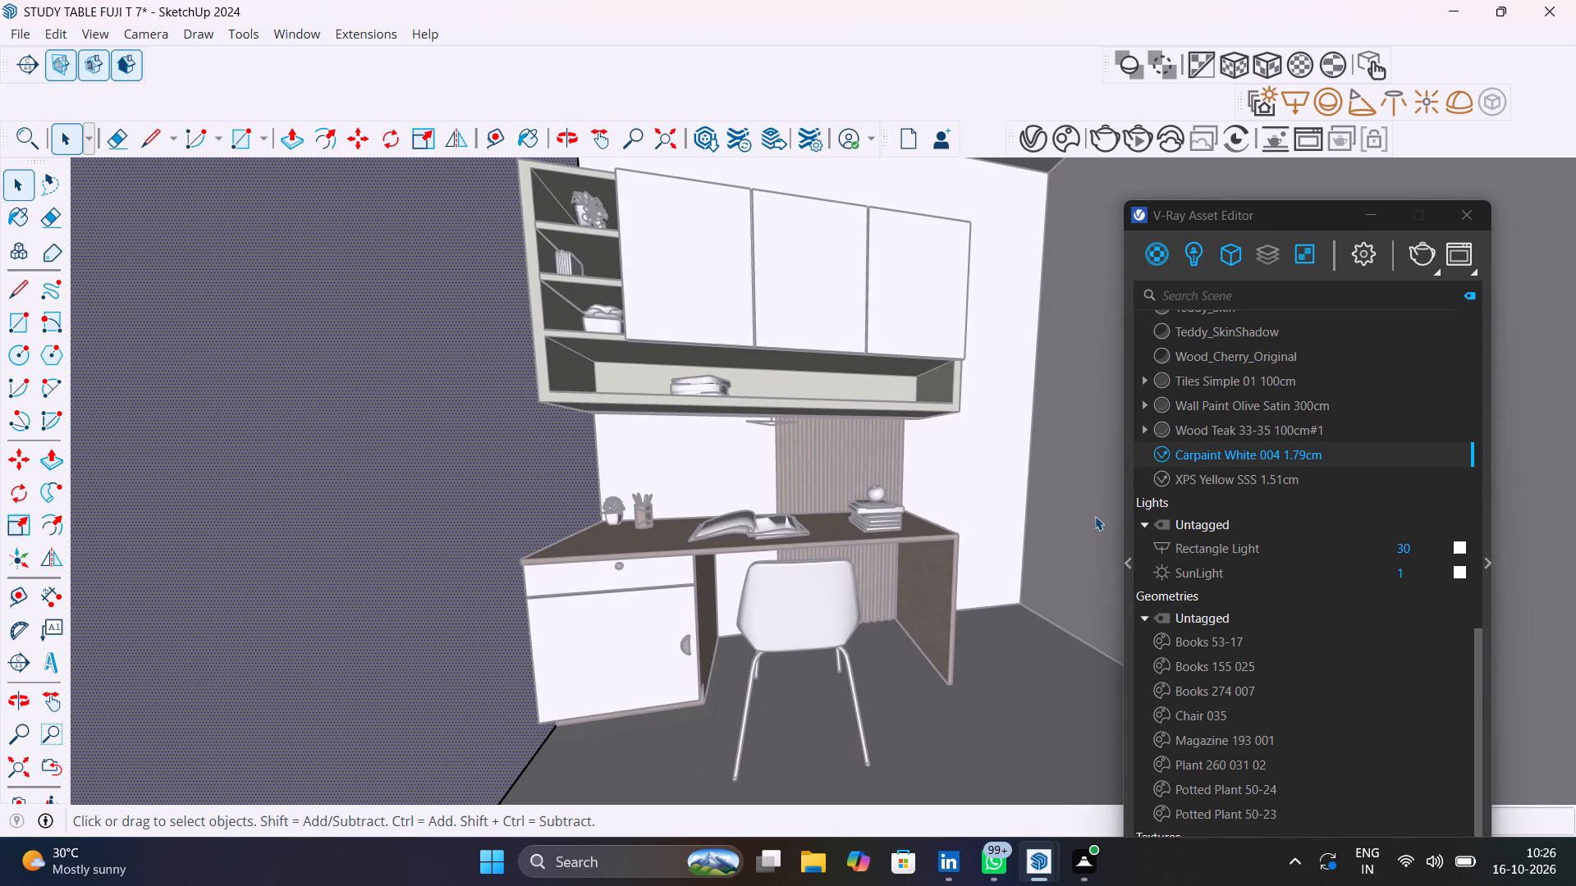
double_click(1095, 516)
click(1095, 516)
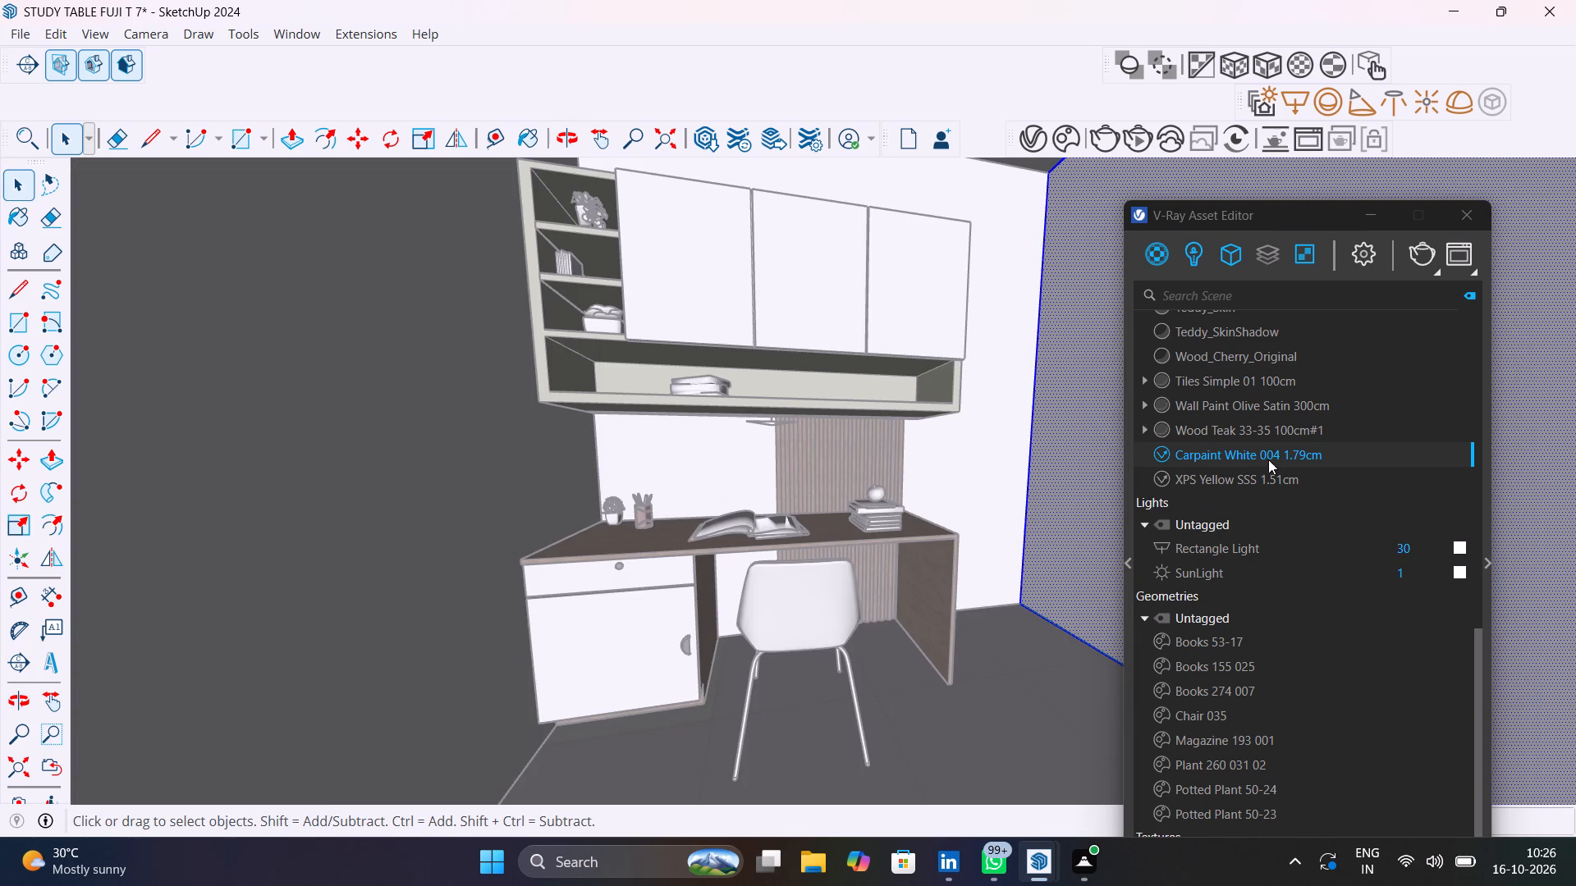
click(1269, 458)
right_click(1269, 458)
click(1294, 493)
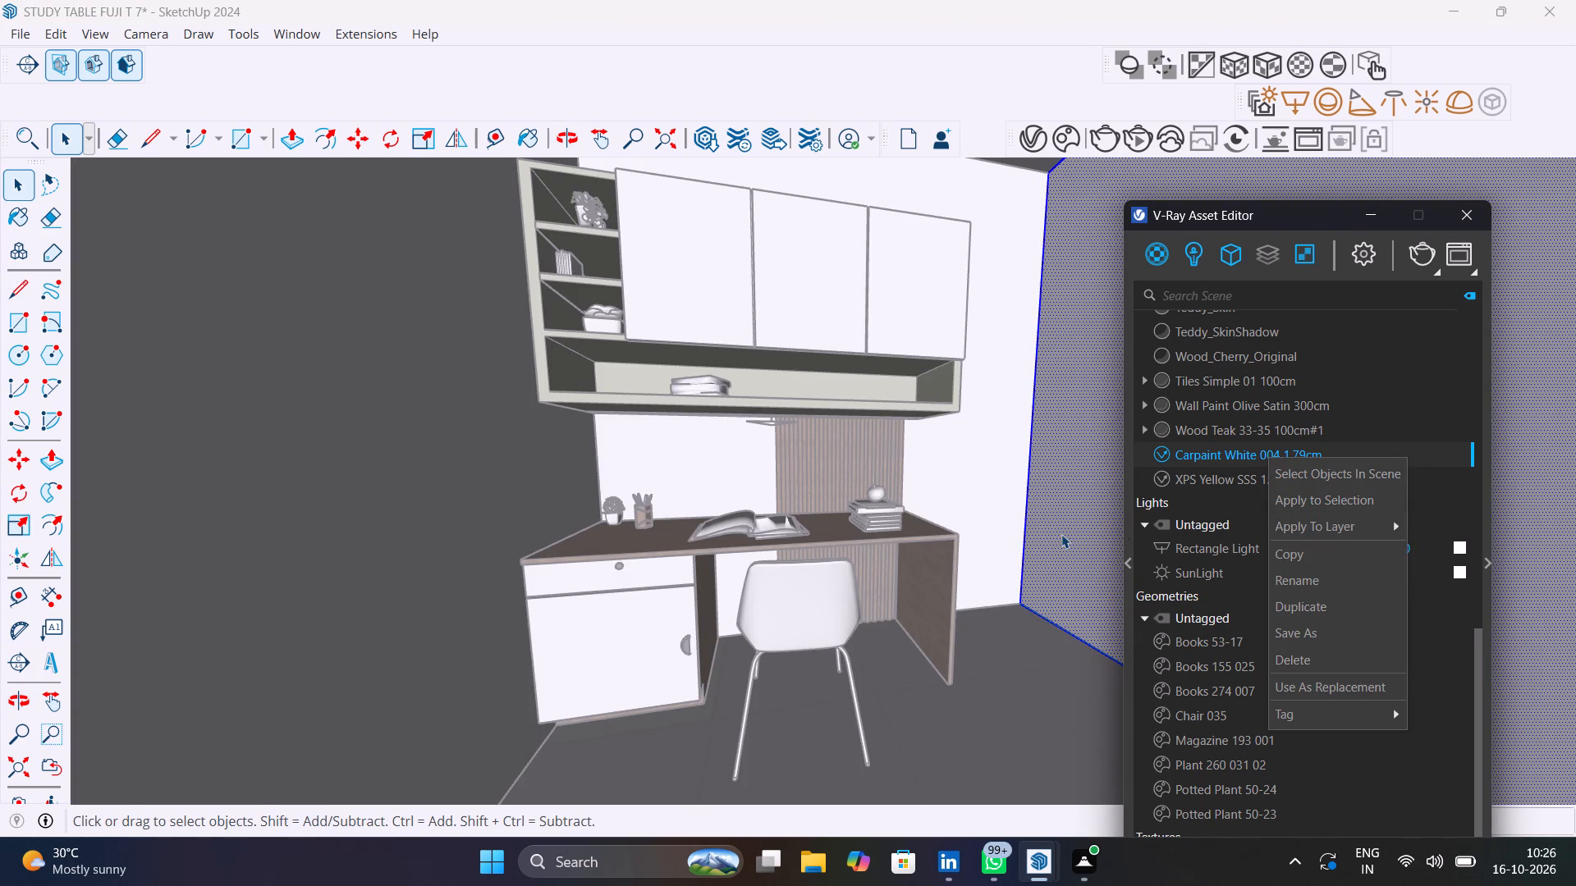
scroll(1061, 546, down, 3)
click(1024, 603)
scroll(1024, 601, down, 4)
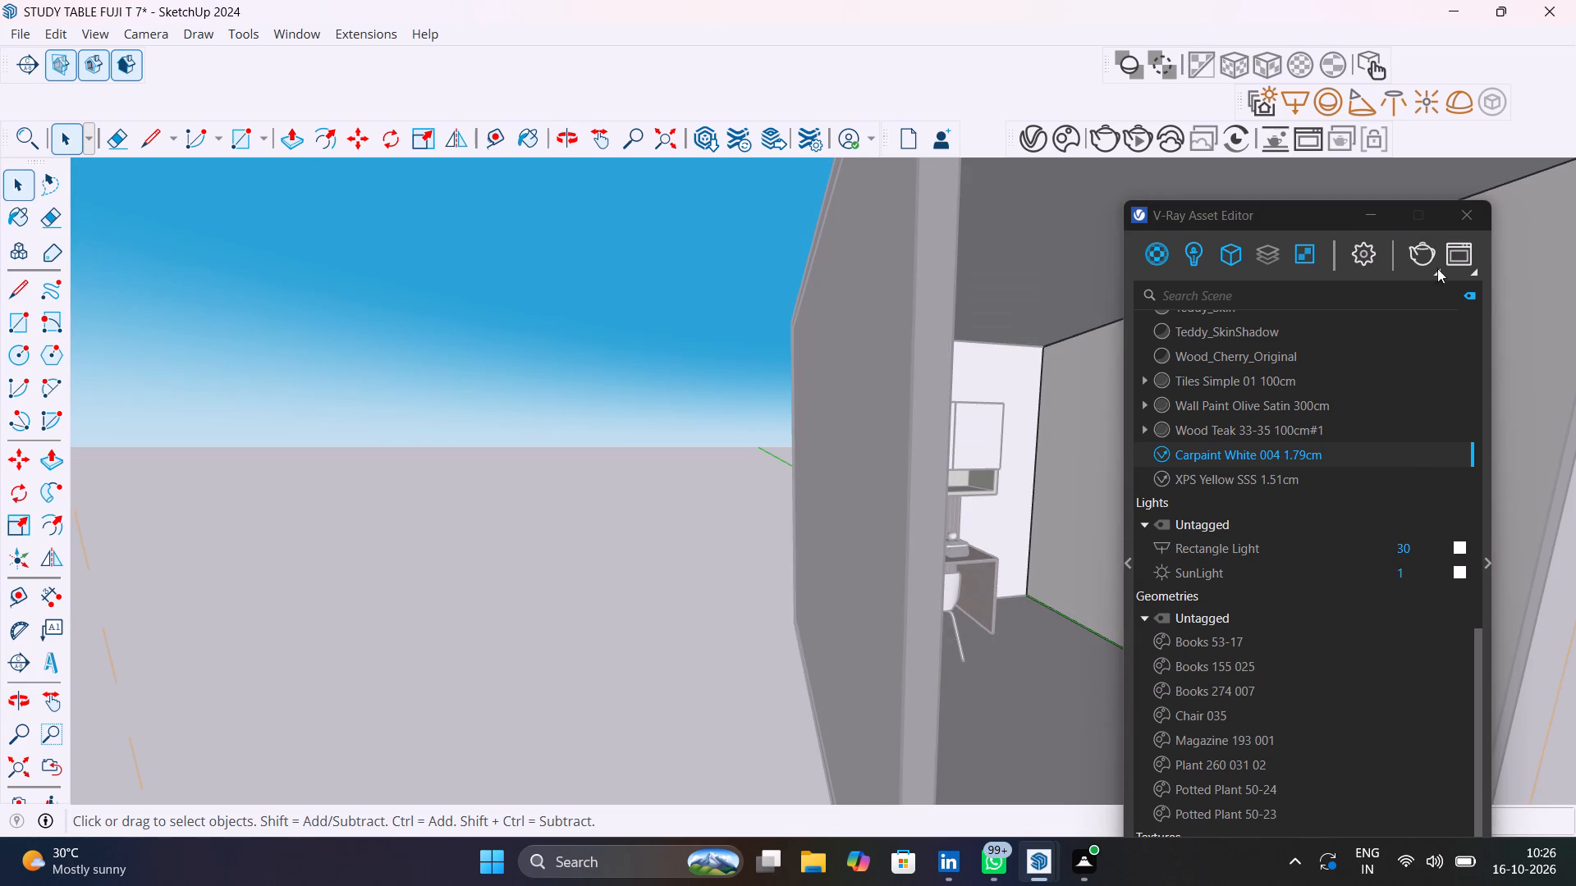
click(1472, 221)
Leave group editing and frame a wide, near-frontal interior view of the desk, wall cabinets and chair for rendering.
middle_drag(1230, 363, 1074, 359)
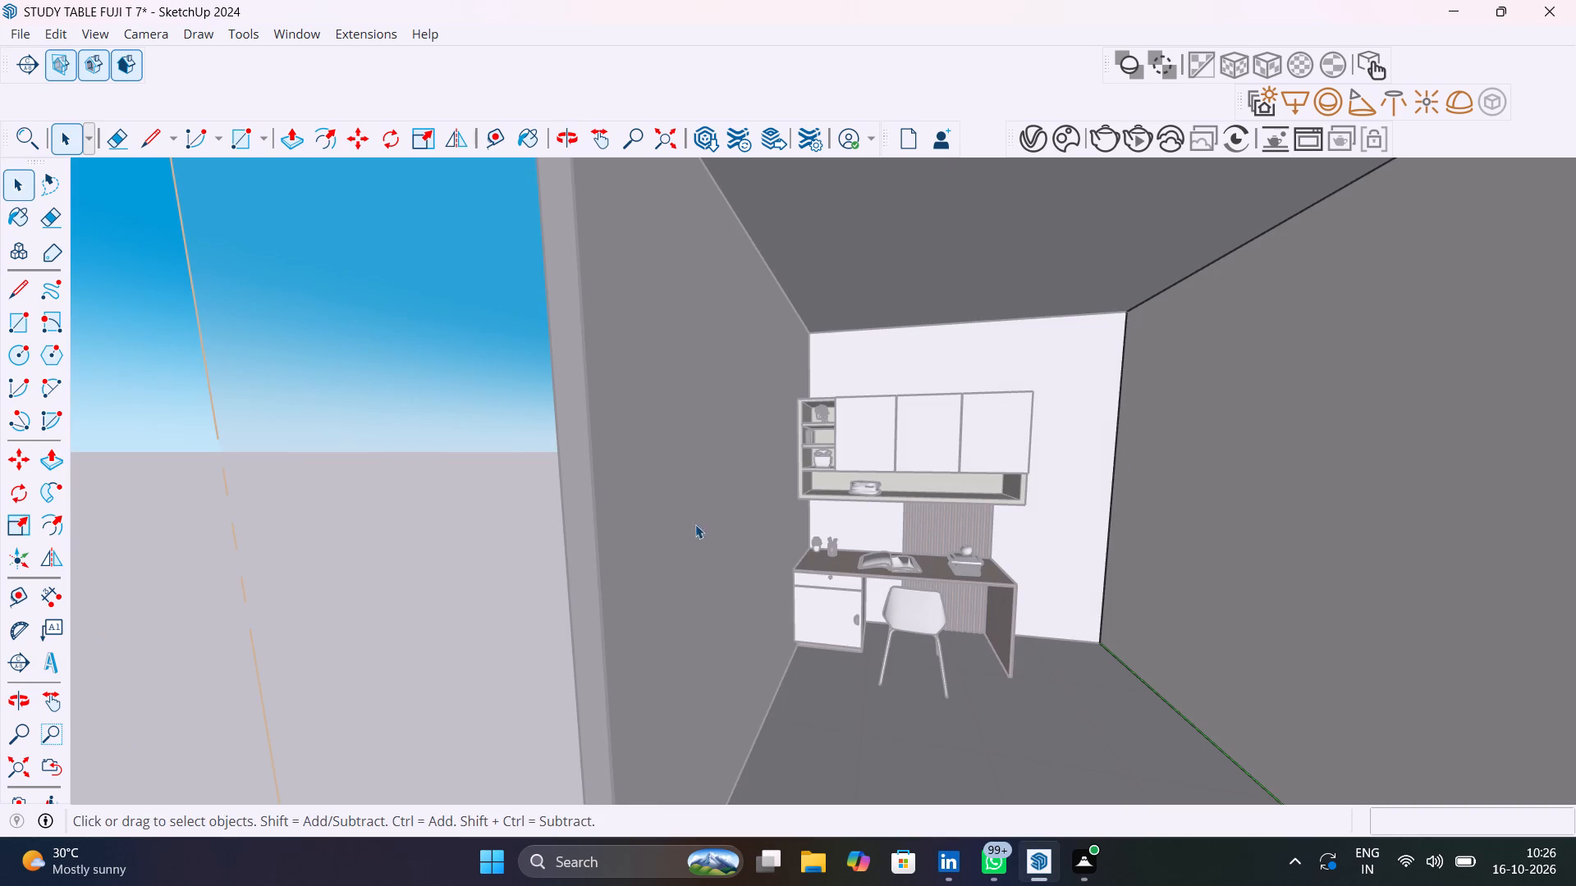
click(416, 554)
scroll(966, 559, up, 3)
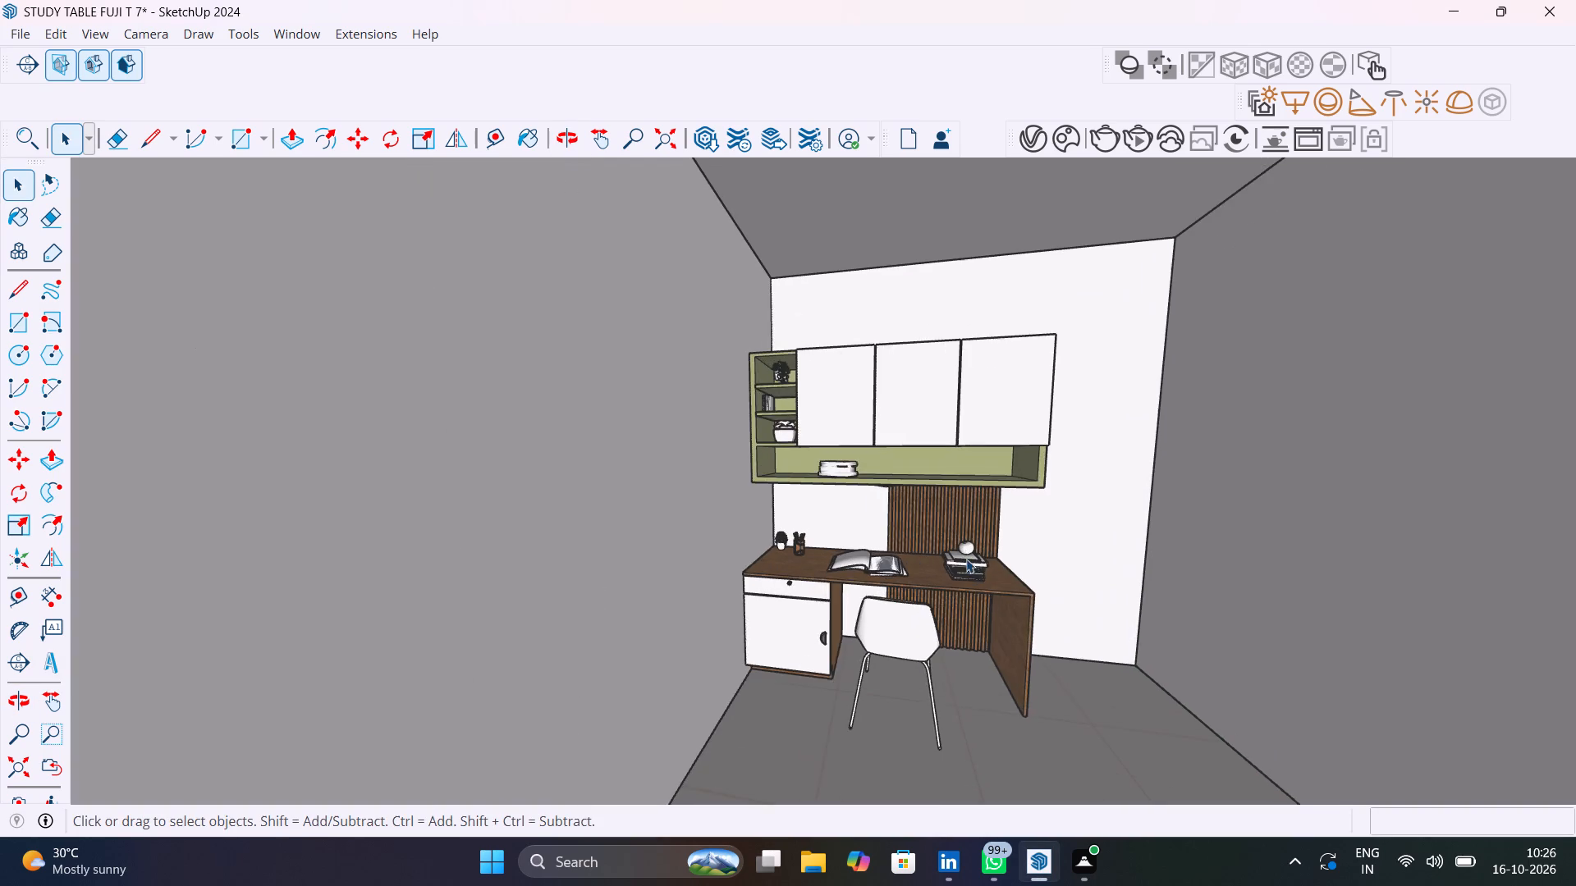
scroll(977, 565, up, 1)
middle_drag(981, 569, 986, 524)
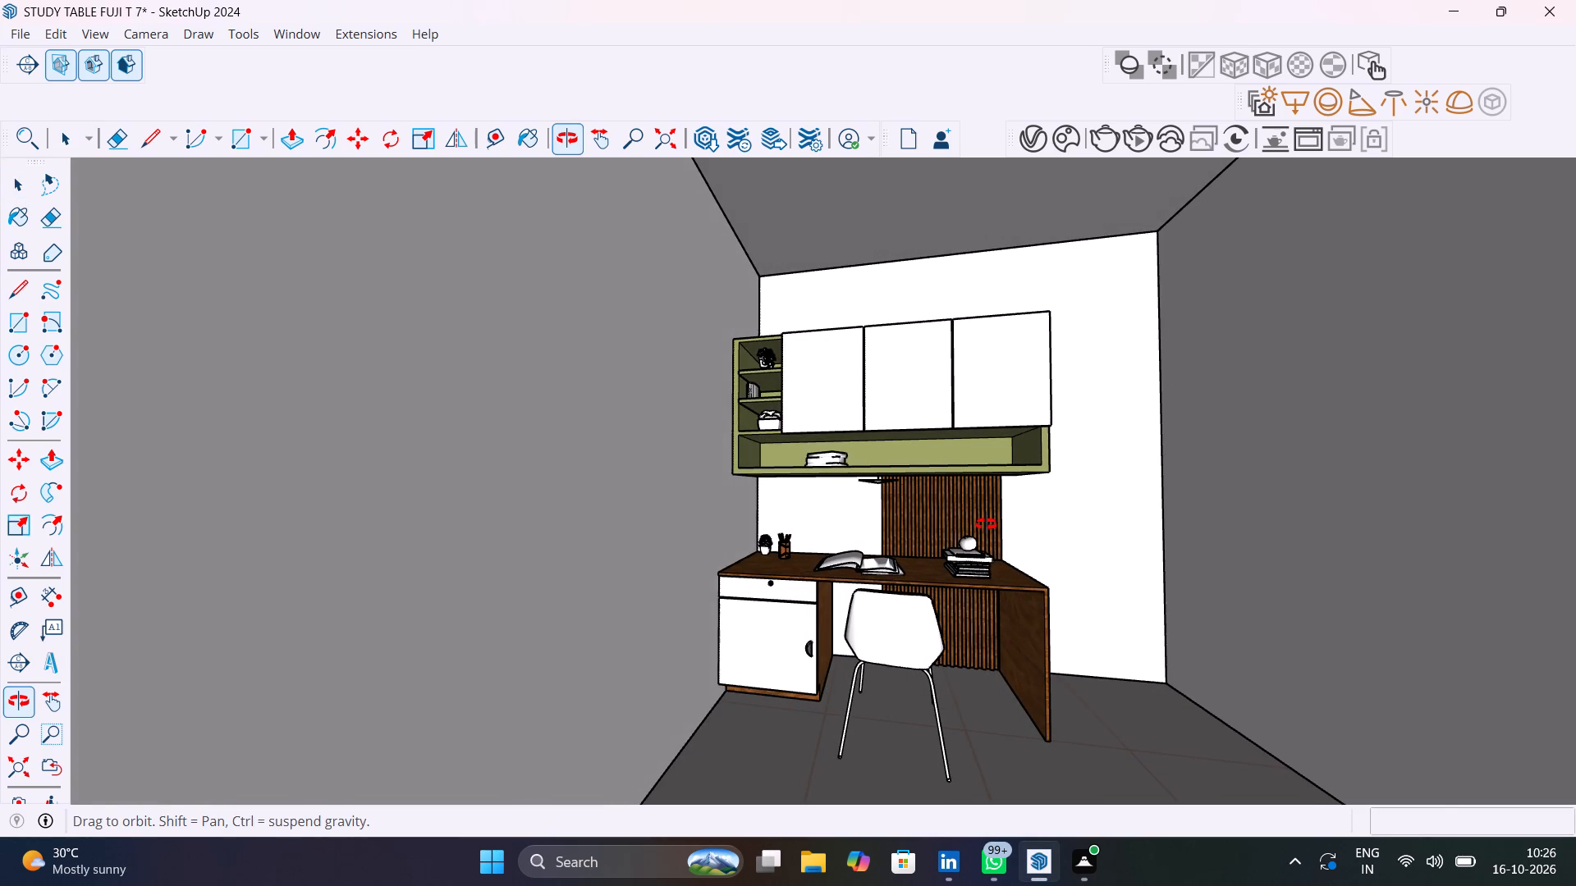
middle_drag(986, 524, 921, 541)
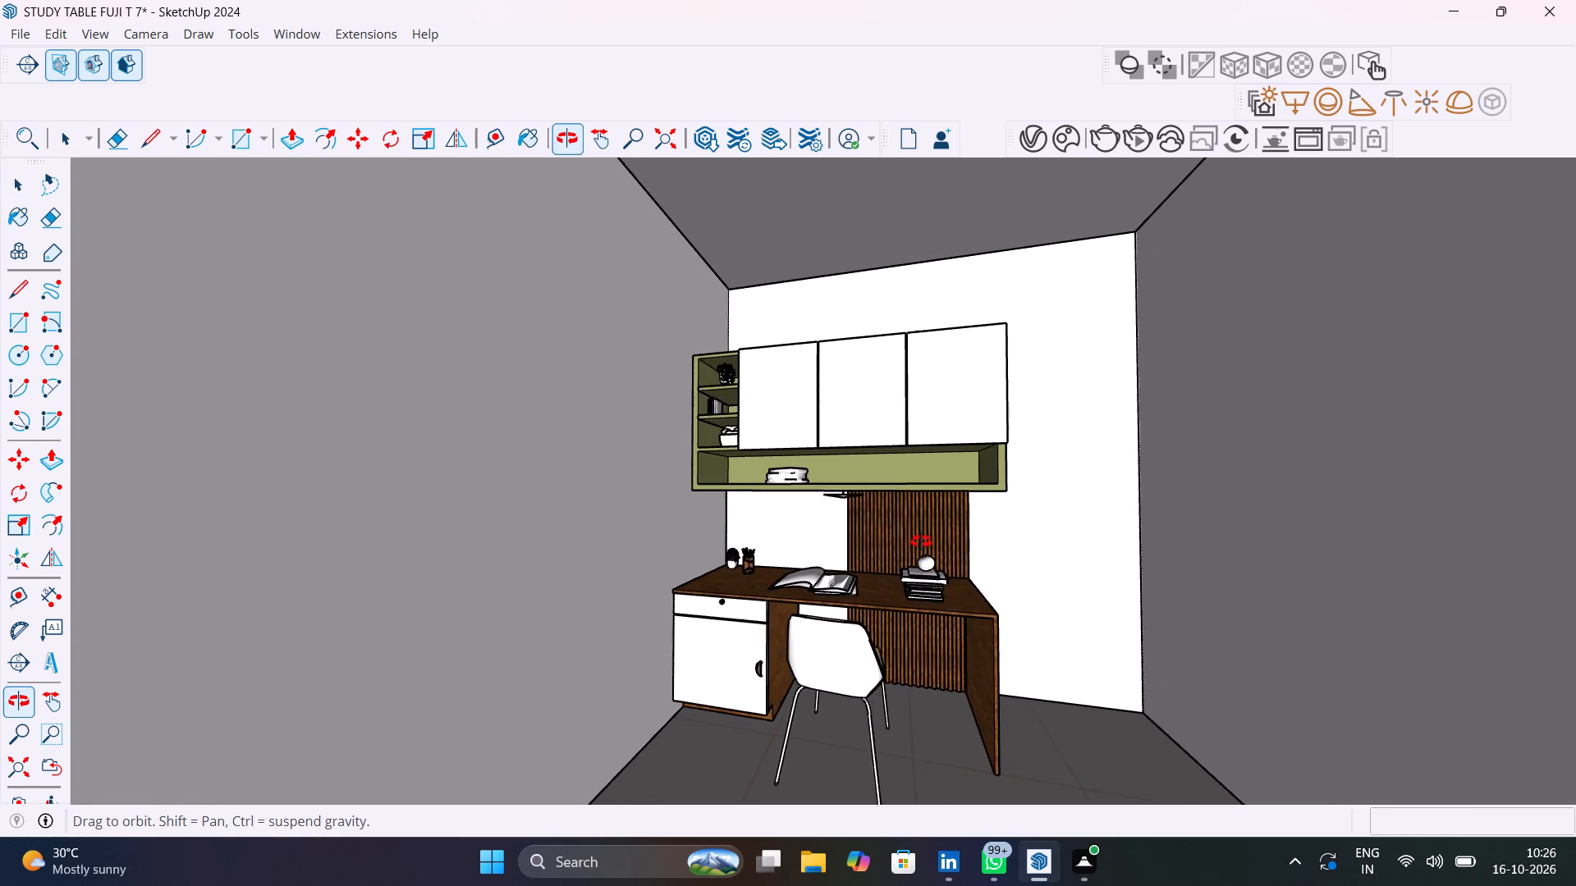
middle_drag(921, 541, 978, 533)
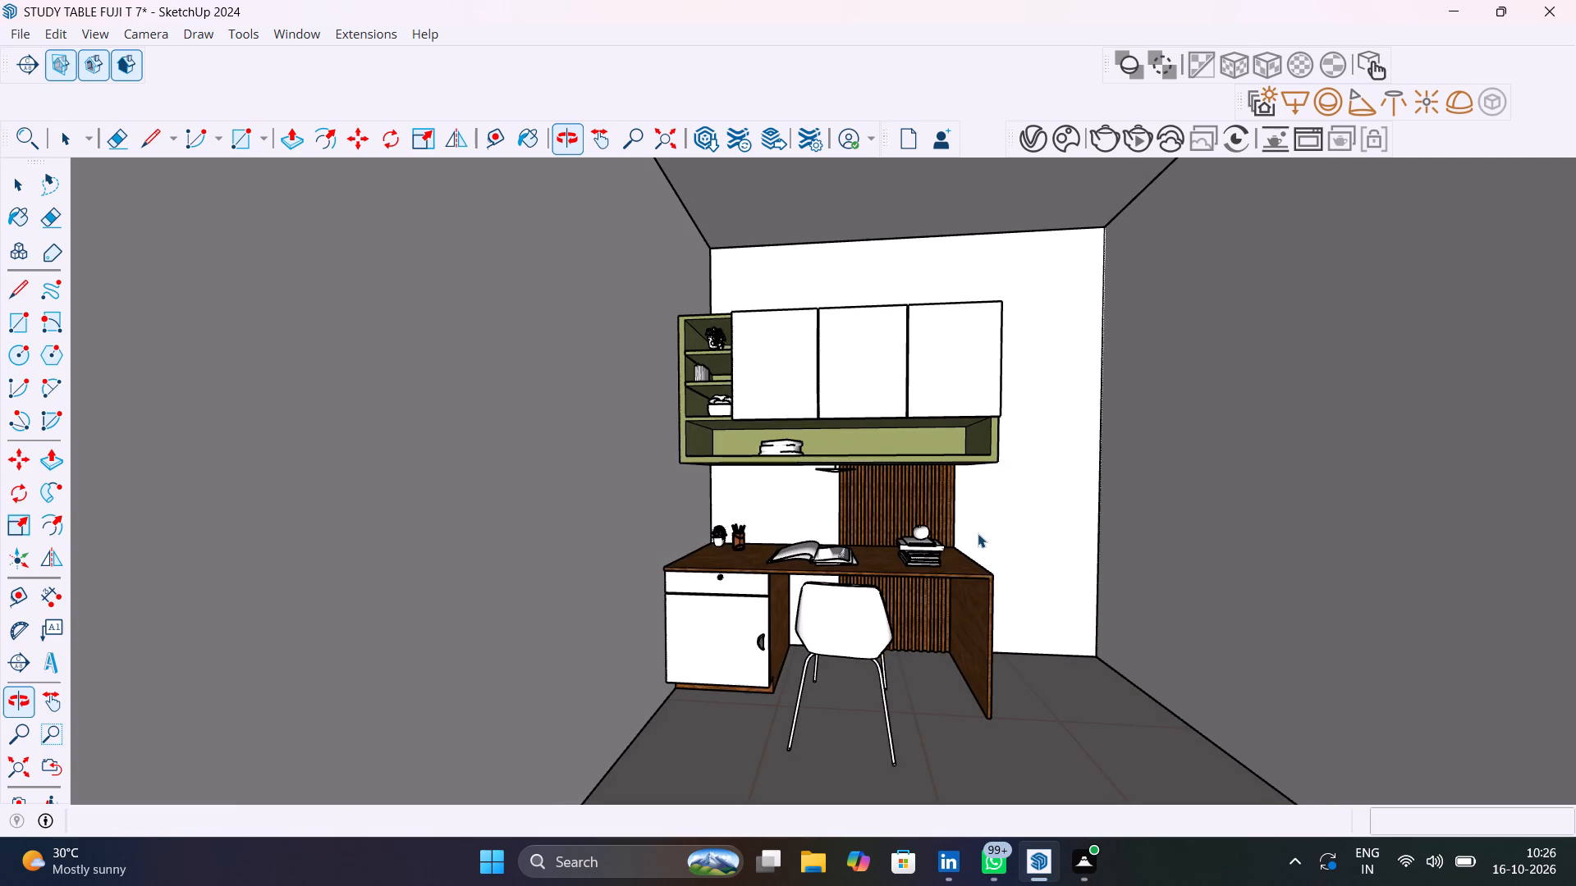
scroll(993, 557, up, 1)
middle_drag(993, 557, 997, 540)
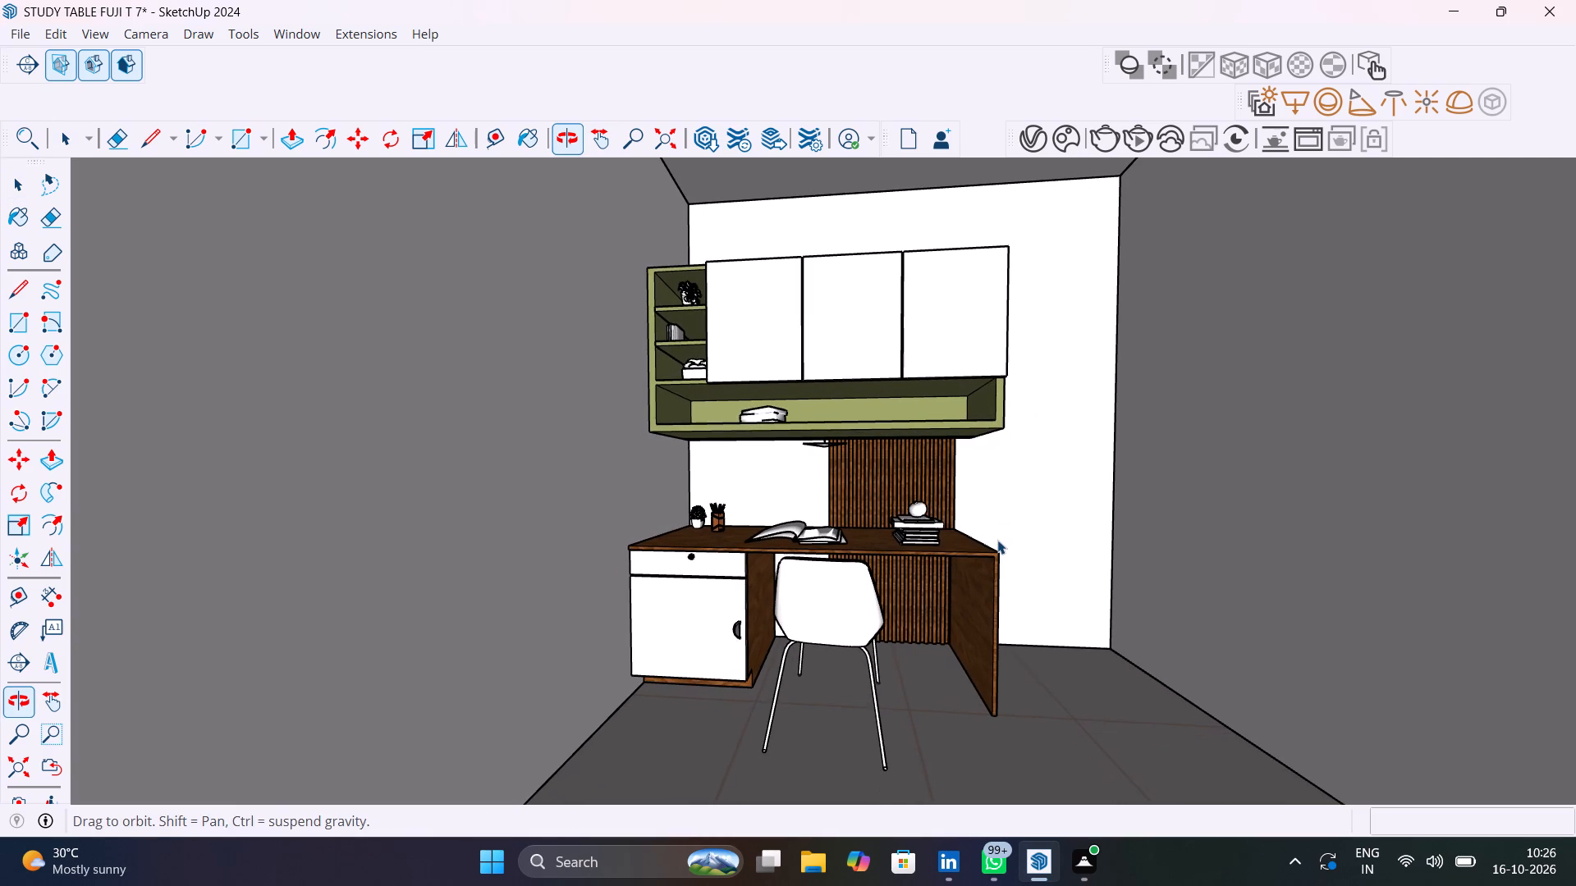
middle_drag(1000, 539, 1010, 540)
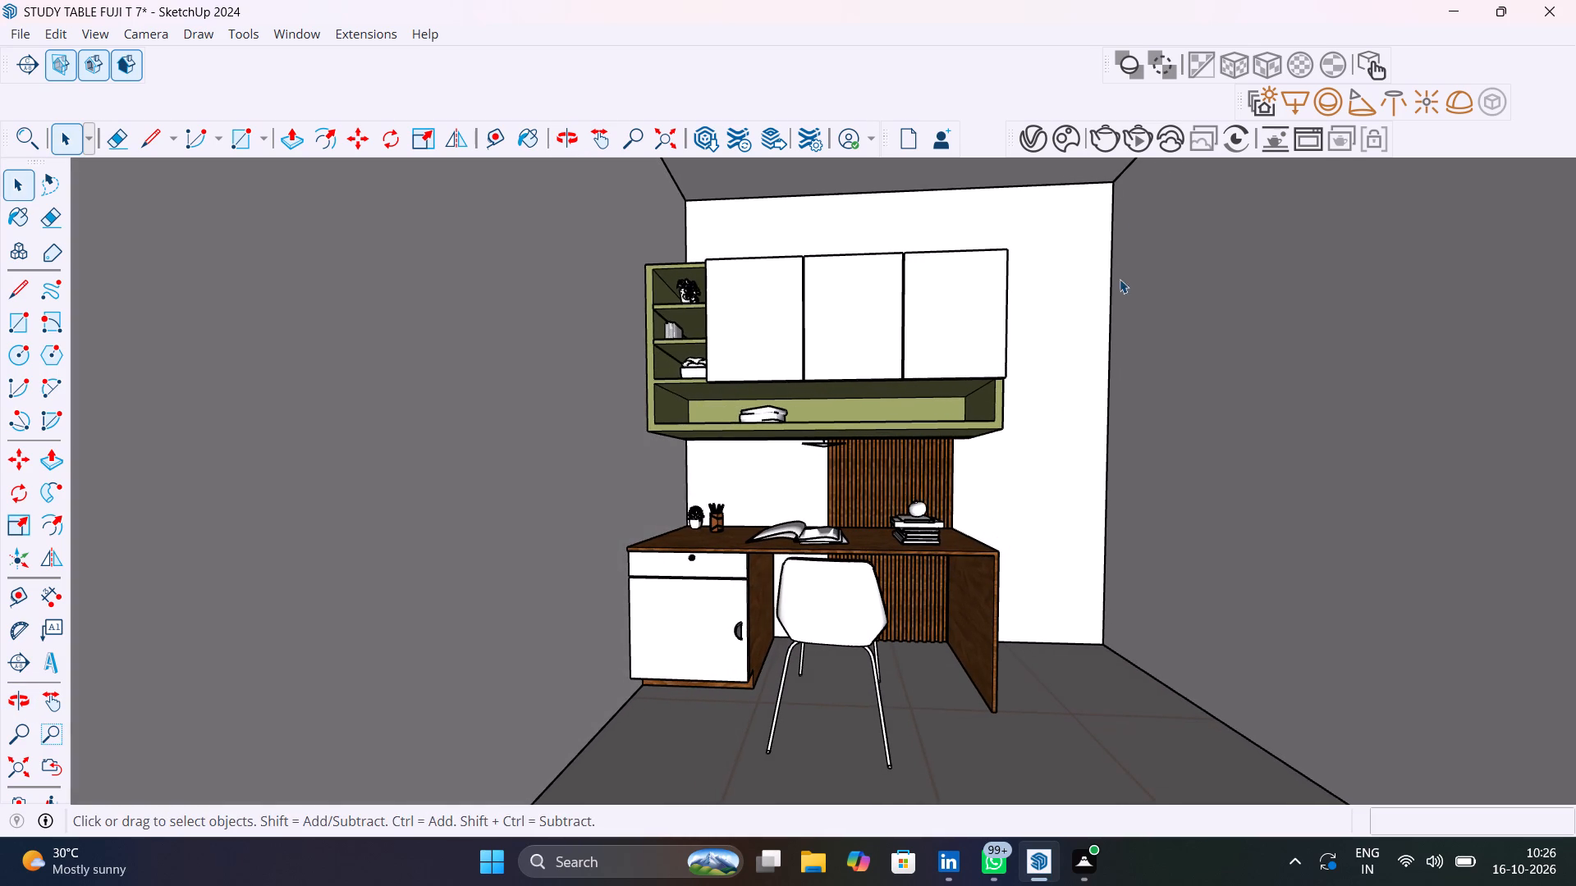
Set the Rectangle Light's colour temperature to 3500 K.
click(1043, 135)
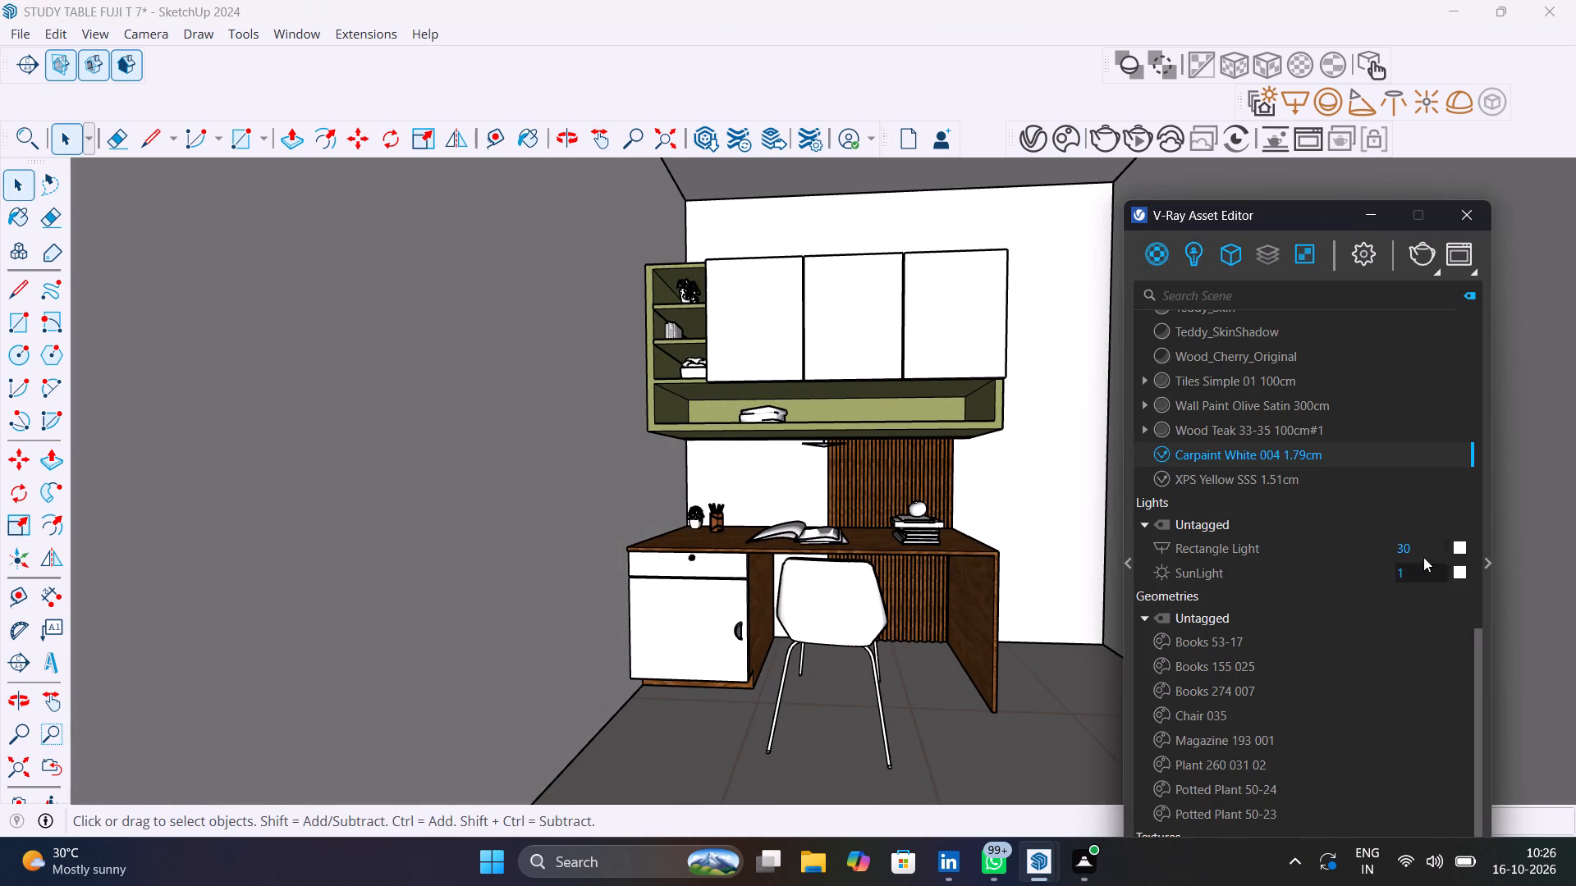
click(1462, 550)
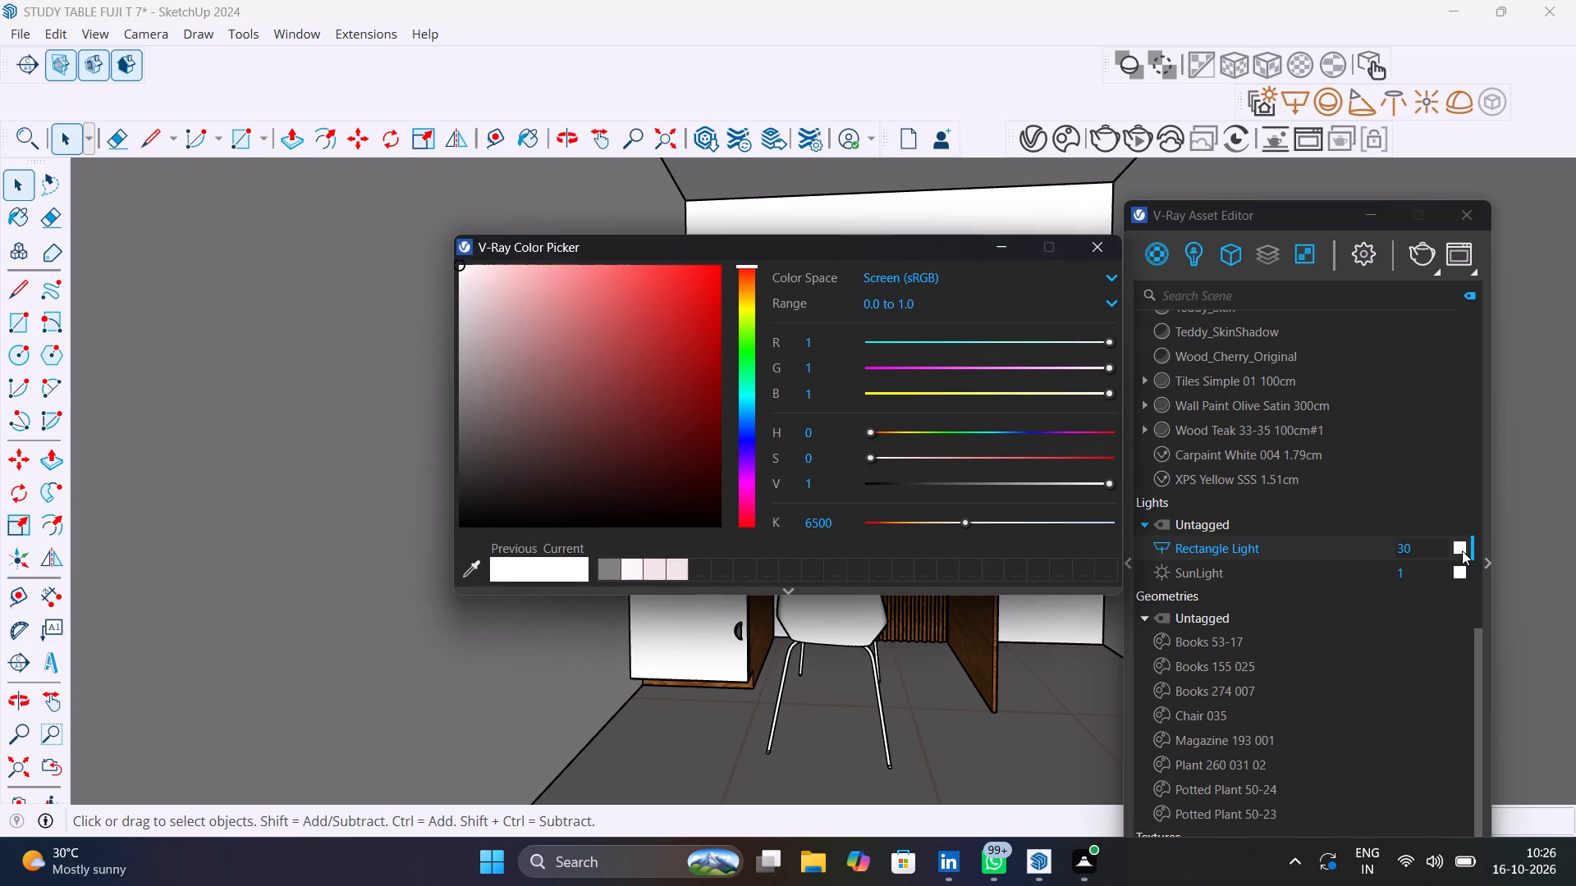
drag(839, 522, 781, 521)
text(3500)
key(Return)
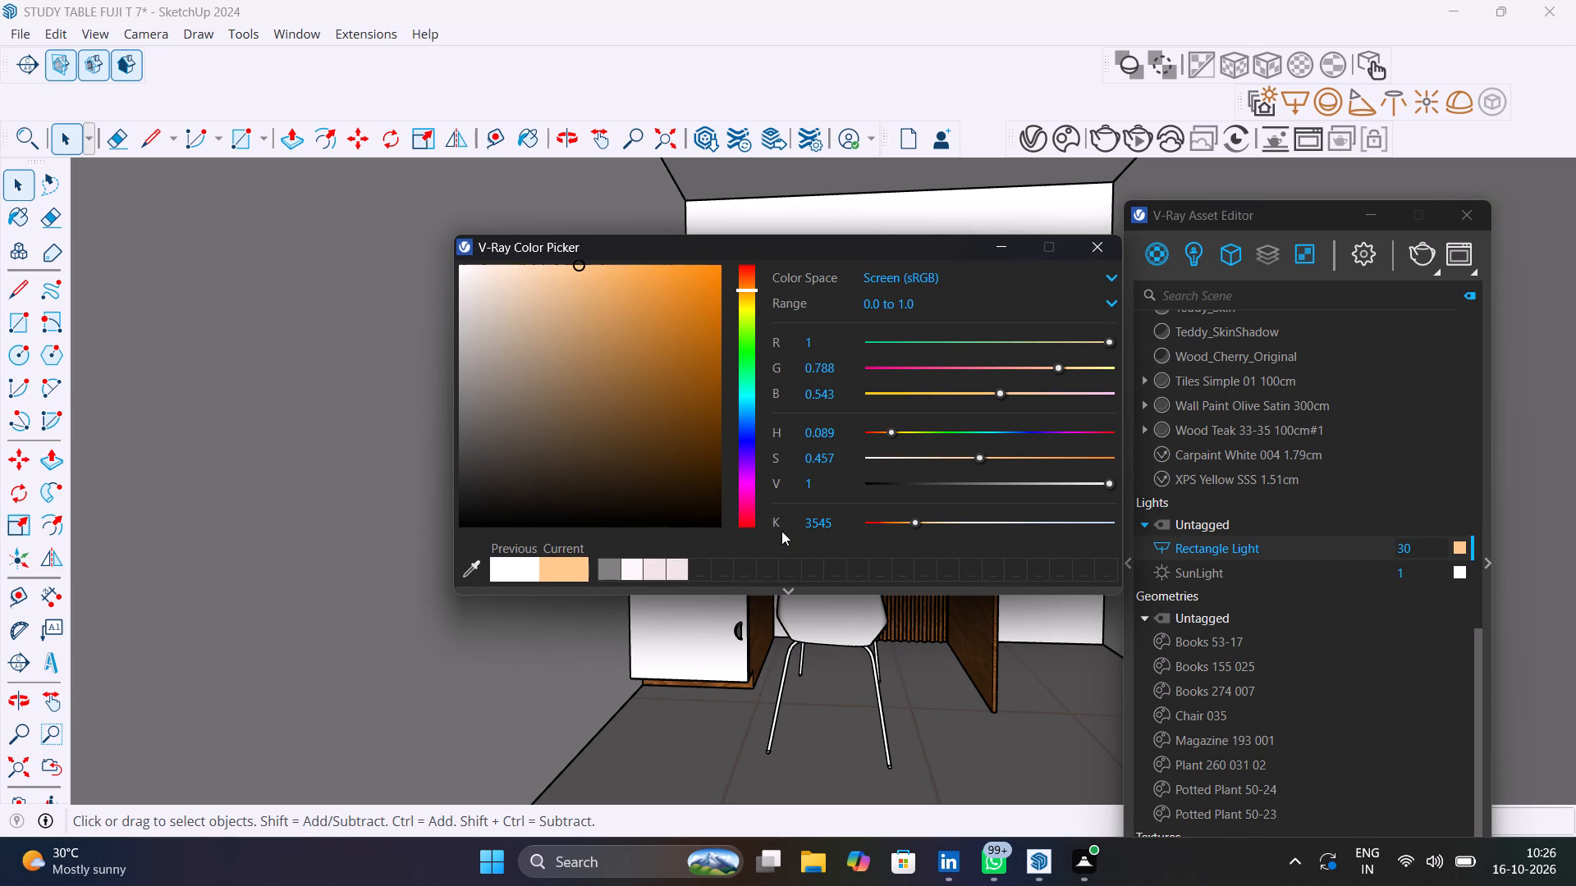
Show only the scene lights in the Asset Editor and disable the SunLight.
click(1197, 251)
click(1161, 390)
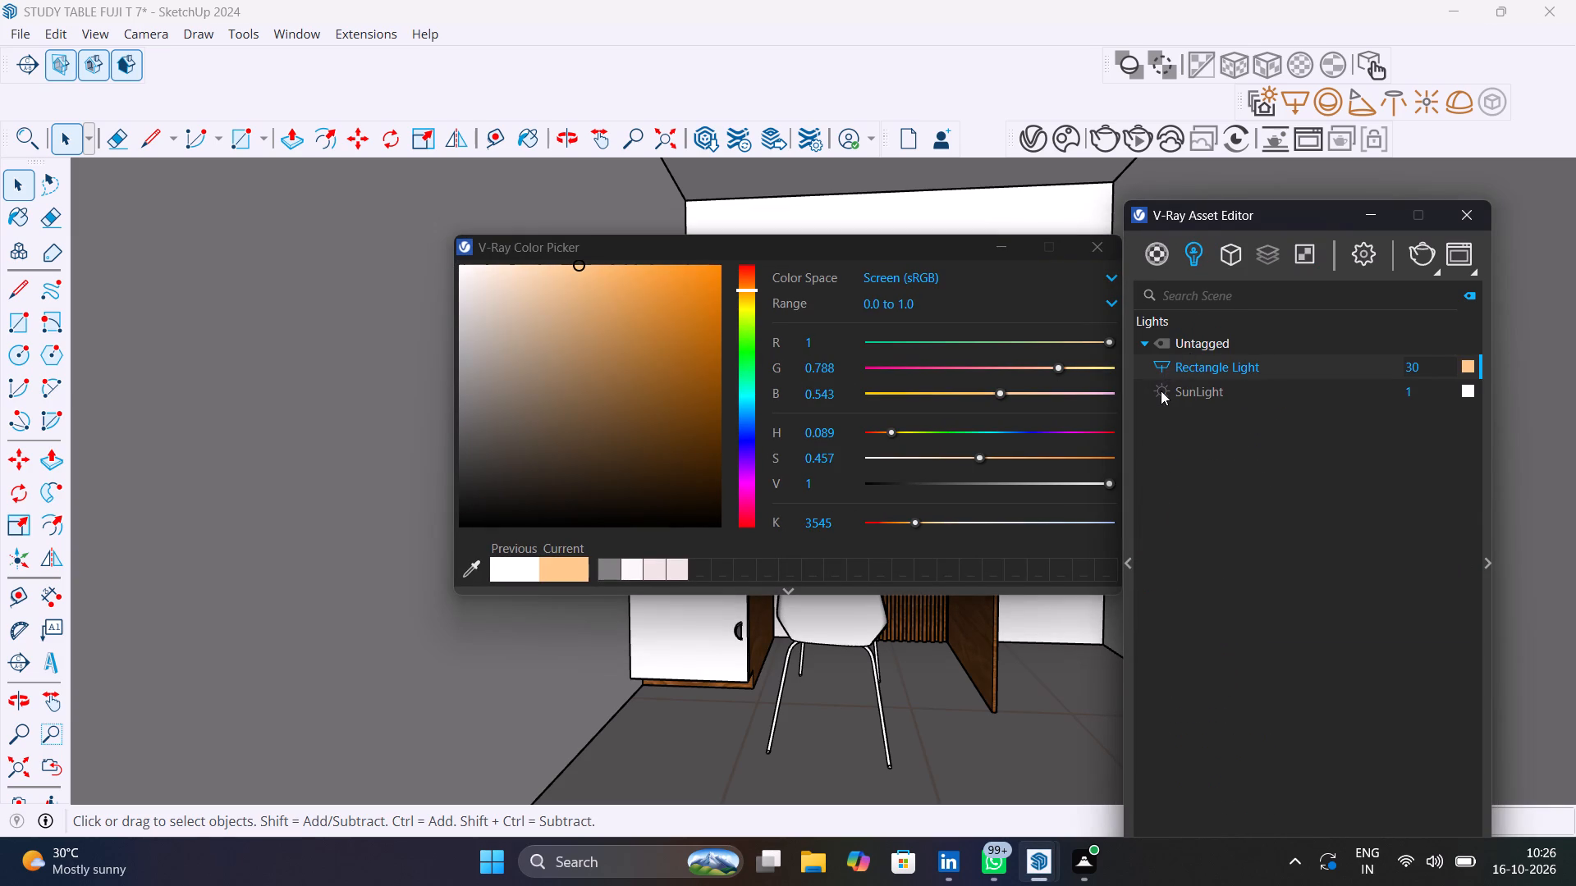
Start a V-Ray render of the framed view and inspect the desk area in the frame buffer.
click(1424, 250)
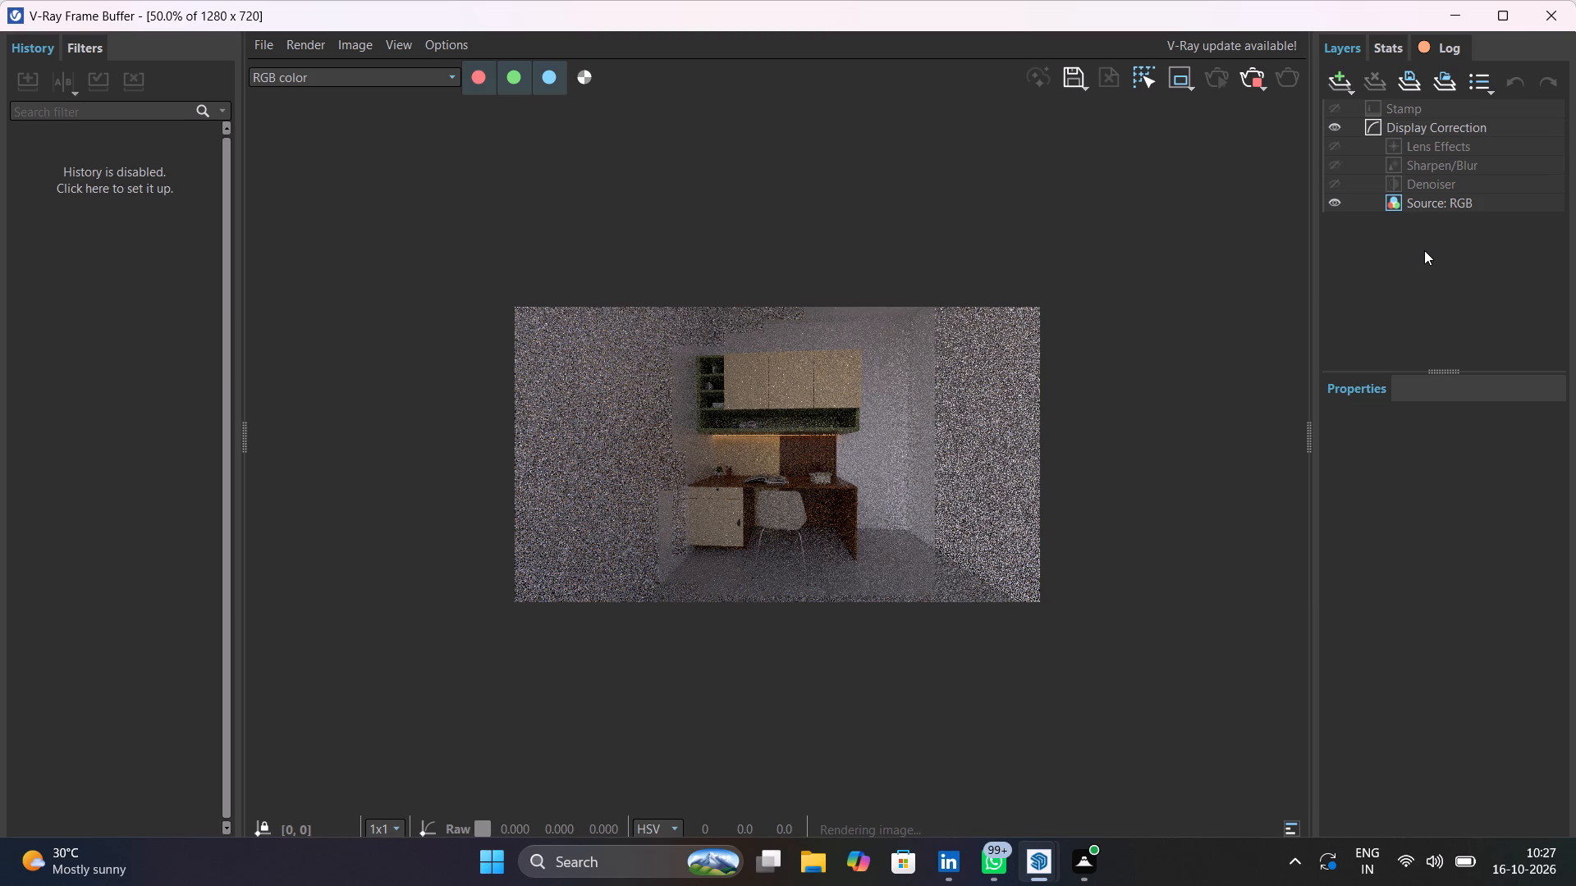
scroll(816, 461, up, 2)
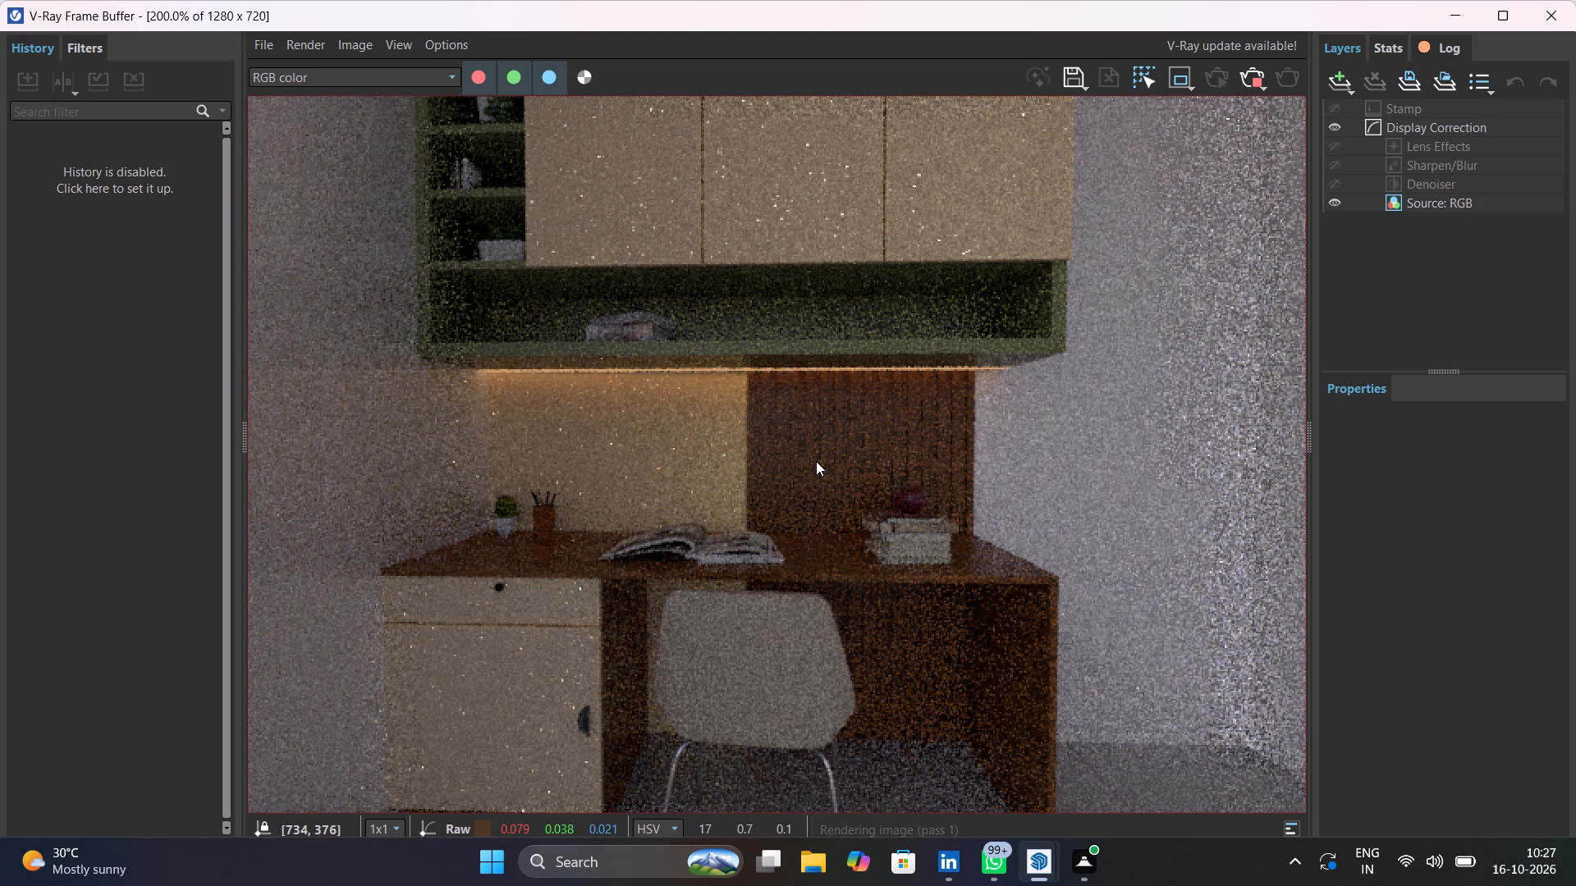
scroll(816, 461, down, 1)
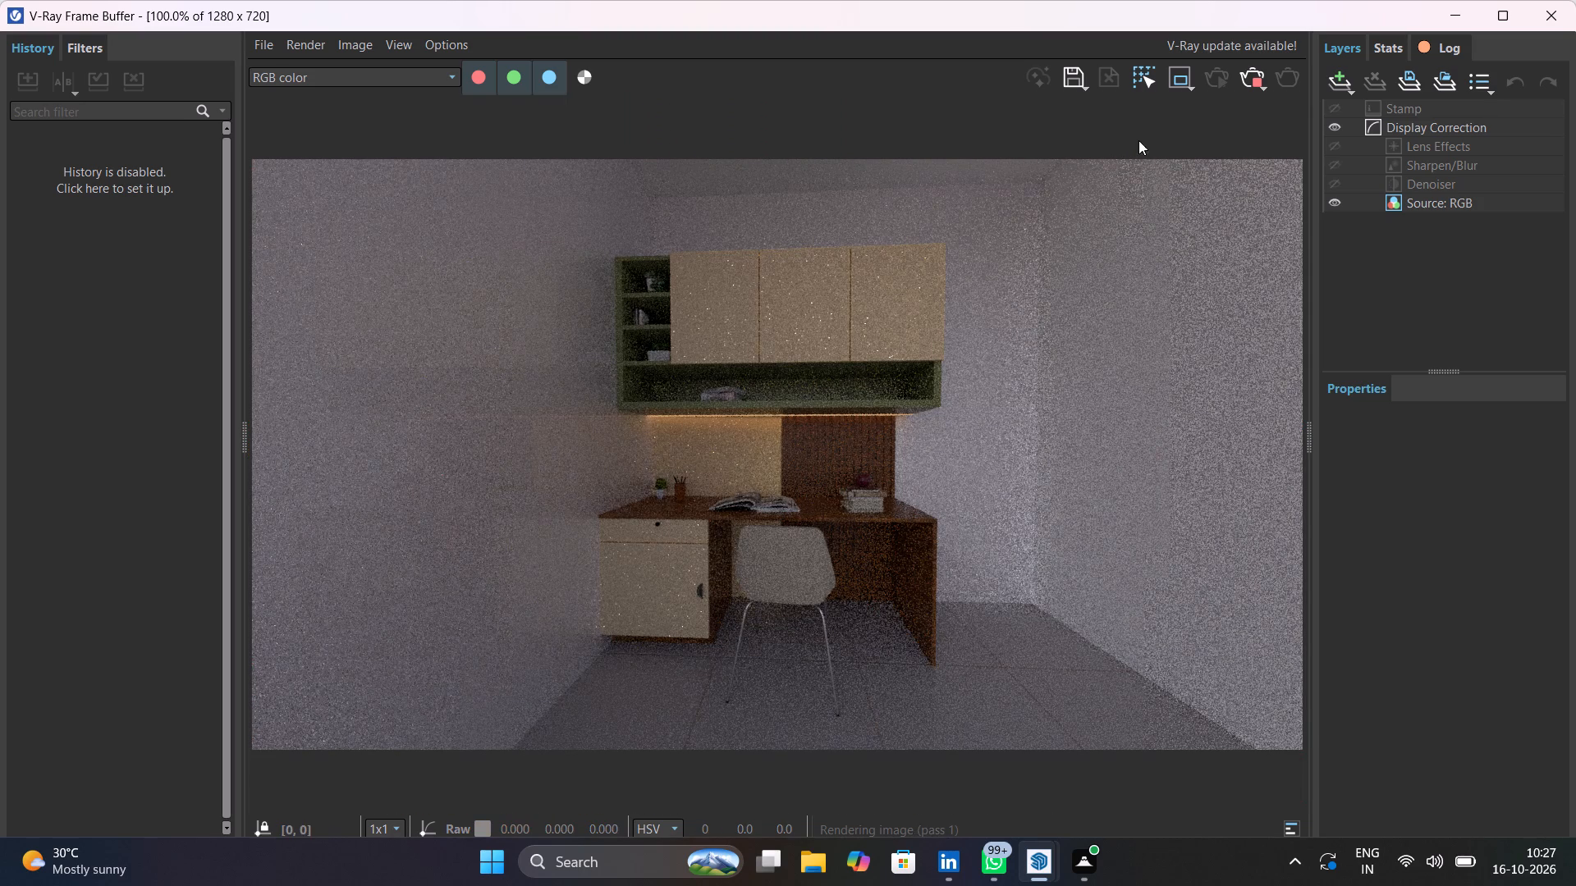
Stop the running V-Ray render and close the frame buffer and the Asset Editor.
click(1248, 75)
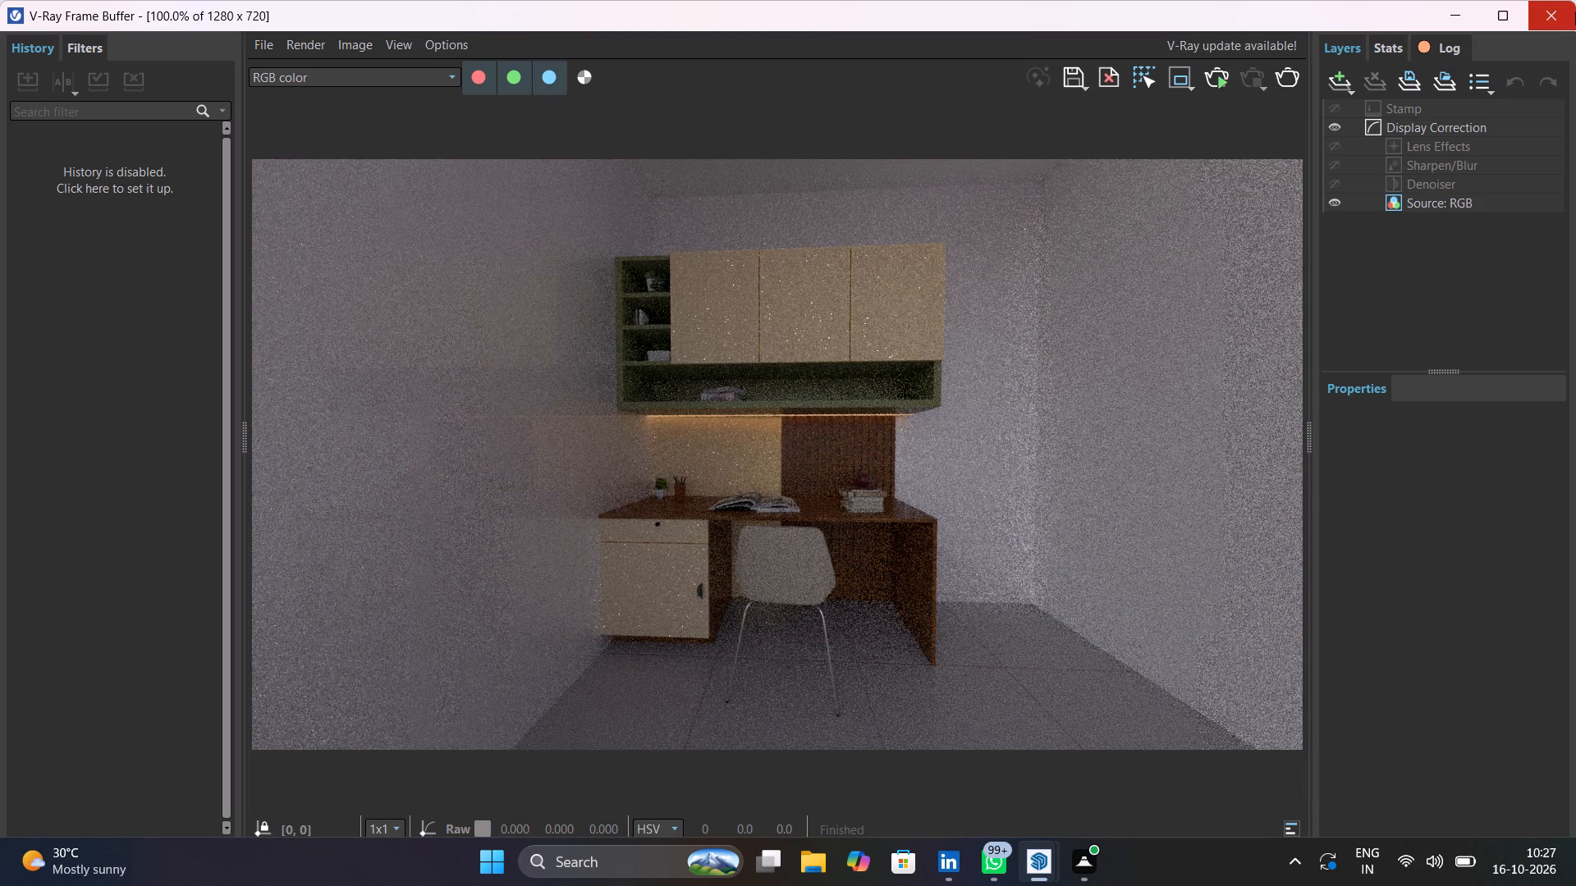
click(1574, 11)
click(1113, 249)
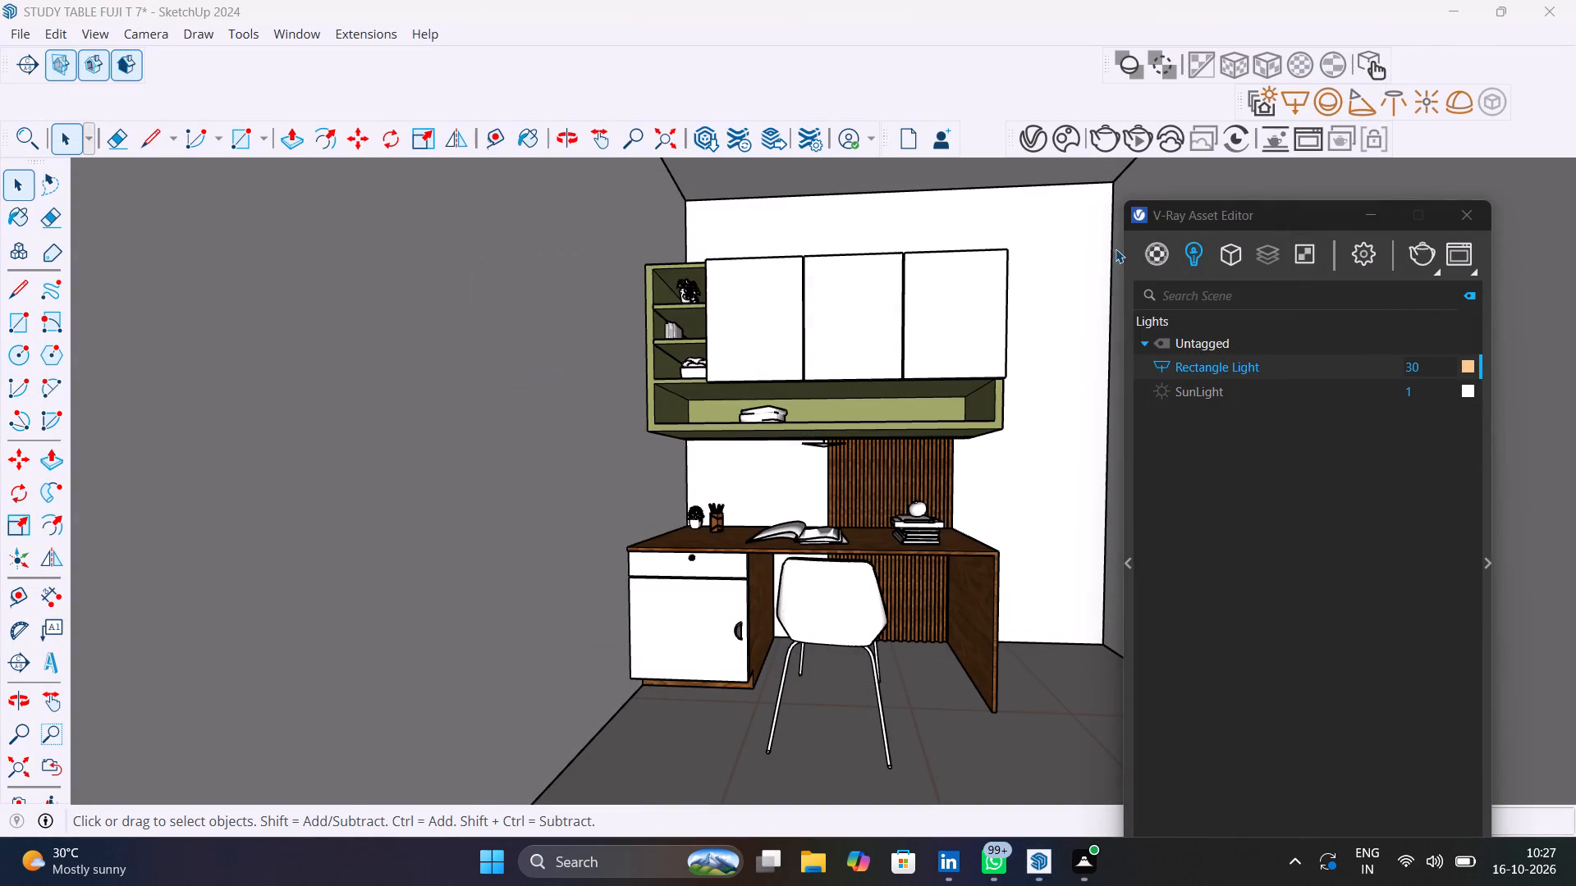
click(1473, 213)
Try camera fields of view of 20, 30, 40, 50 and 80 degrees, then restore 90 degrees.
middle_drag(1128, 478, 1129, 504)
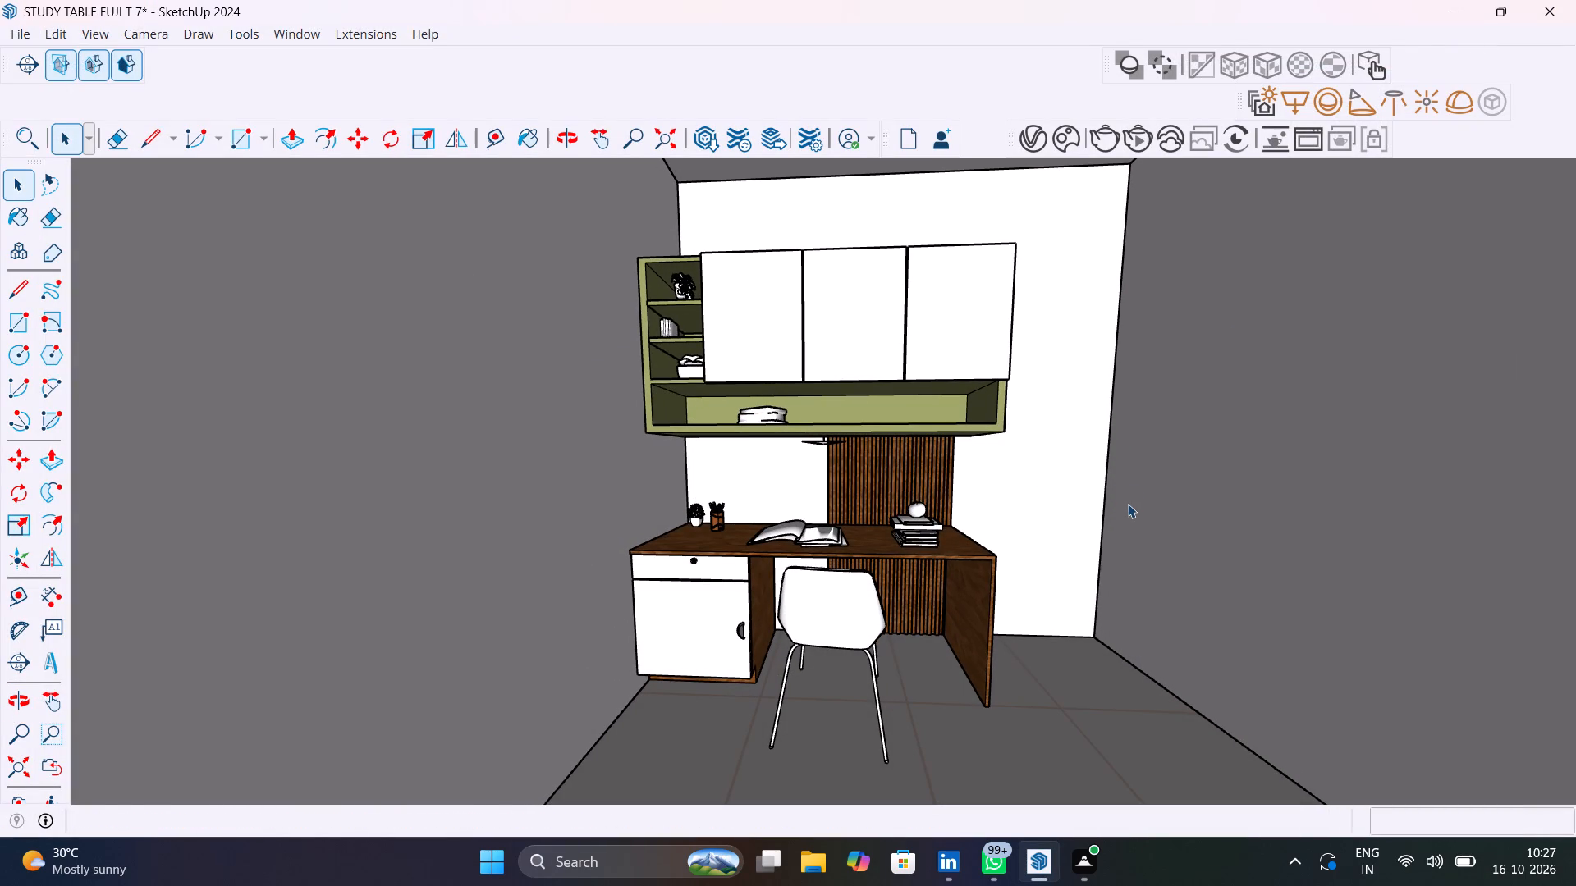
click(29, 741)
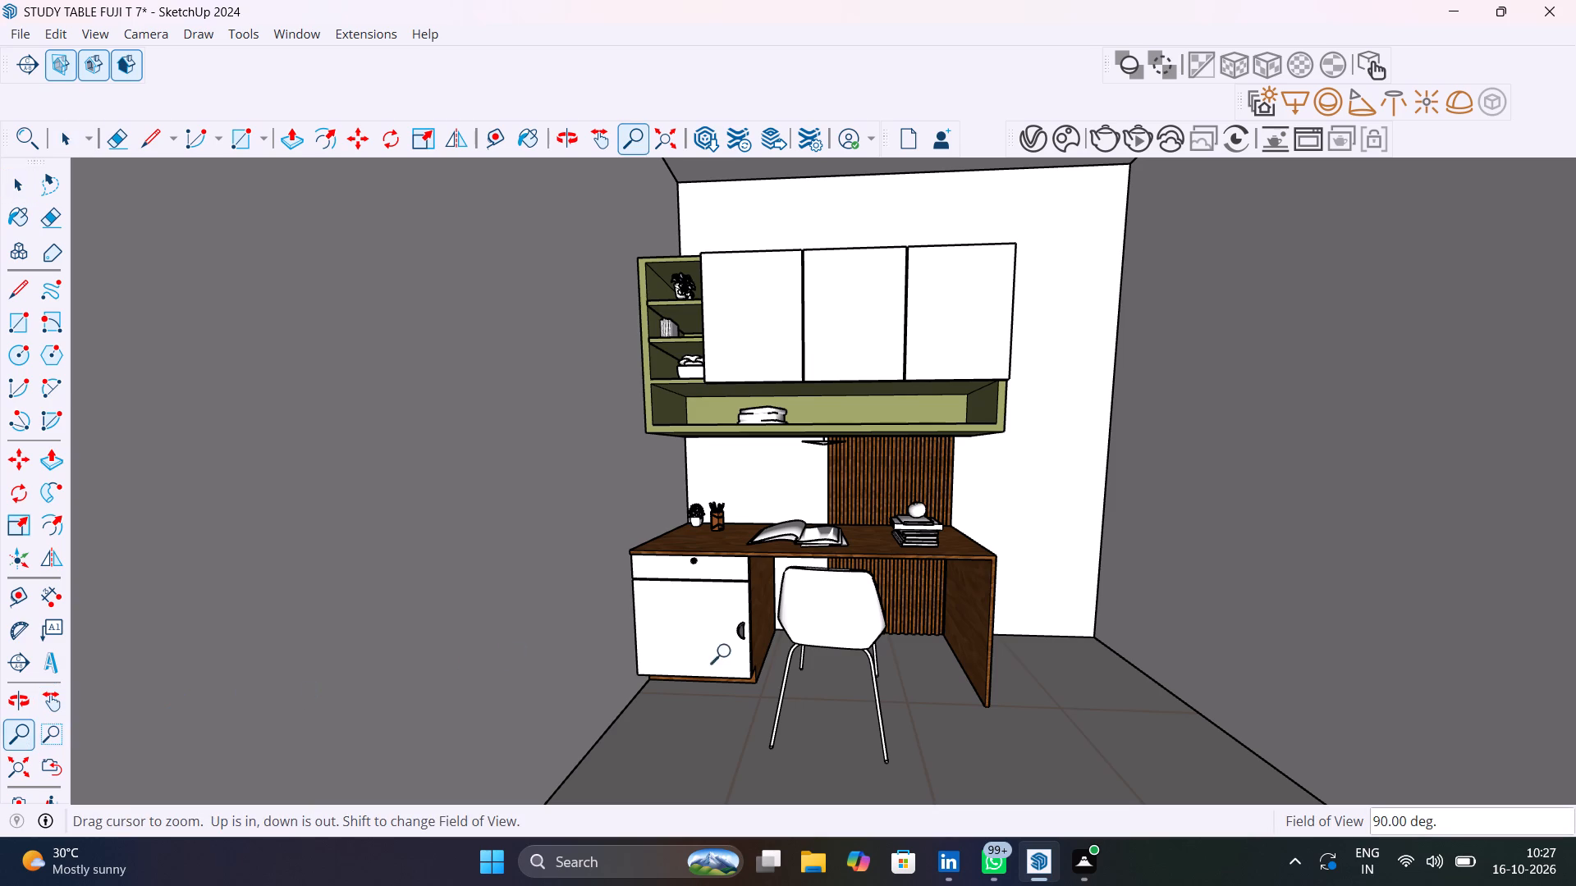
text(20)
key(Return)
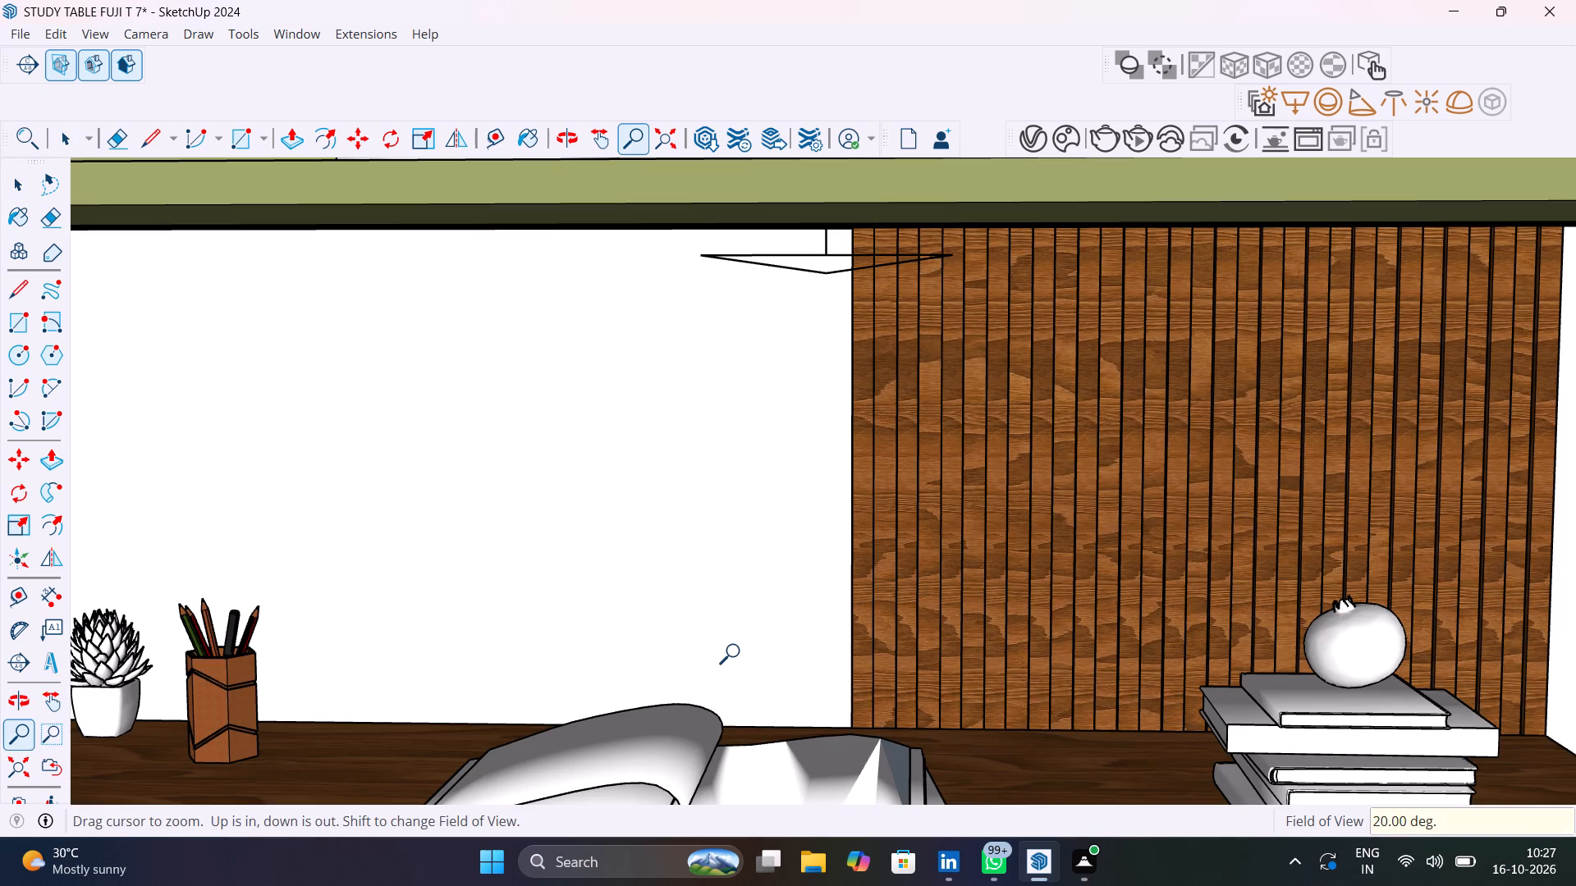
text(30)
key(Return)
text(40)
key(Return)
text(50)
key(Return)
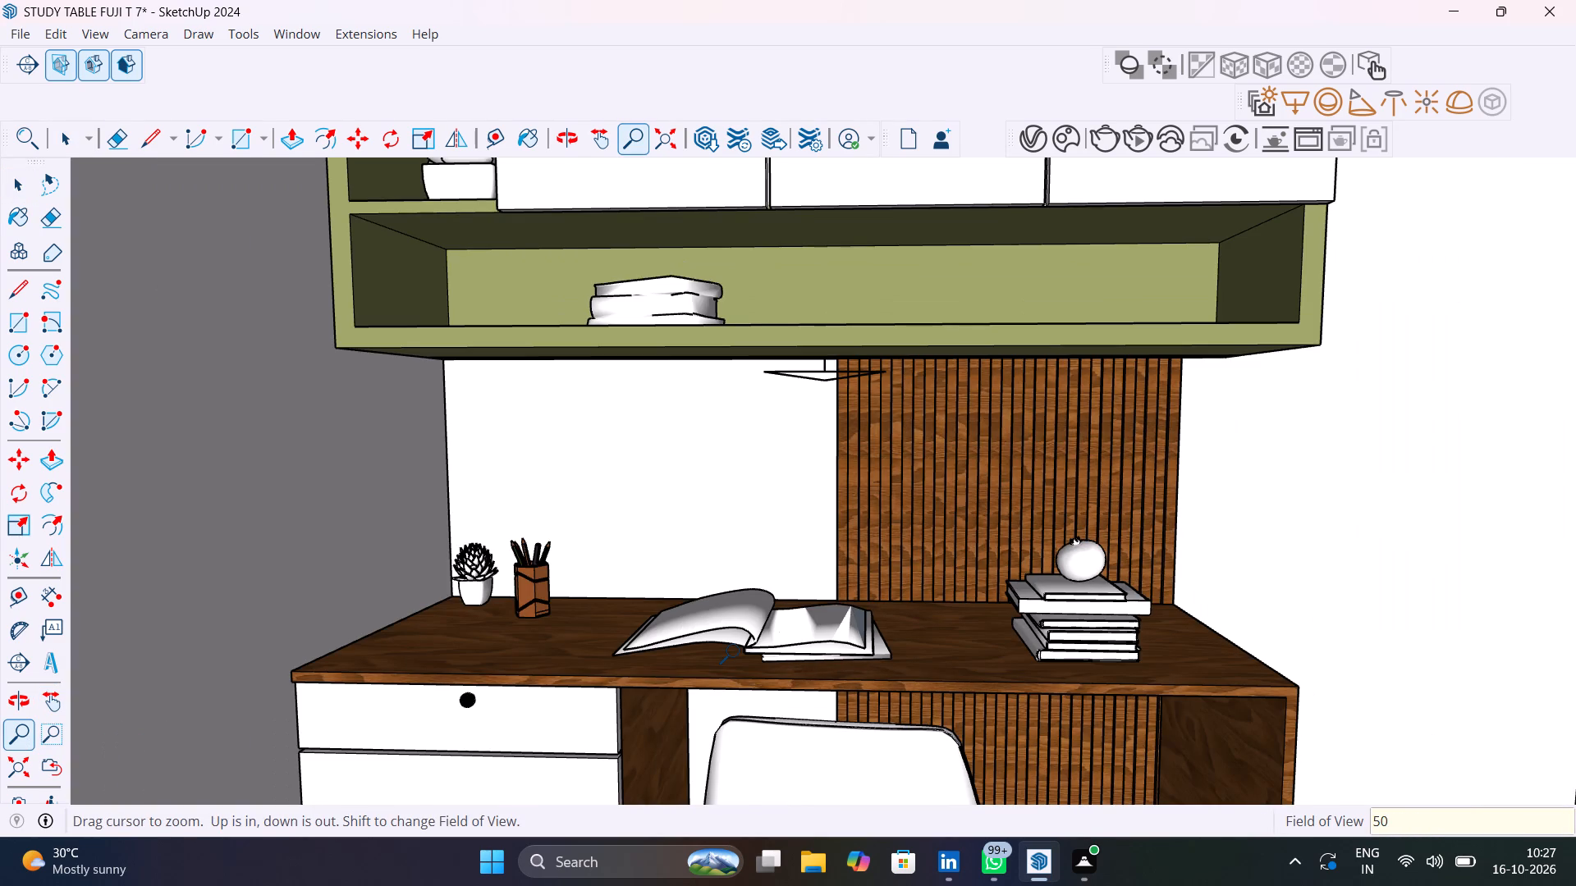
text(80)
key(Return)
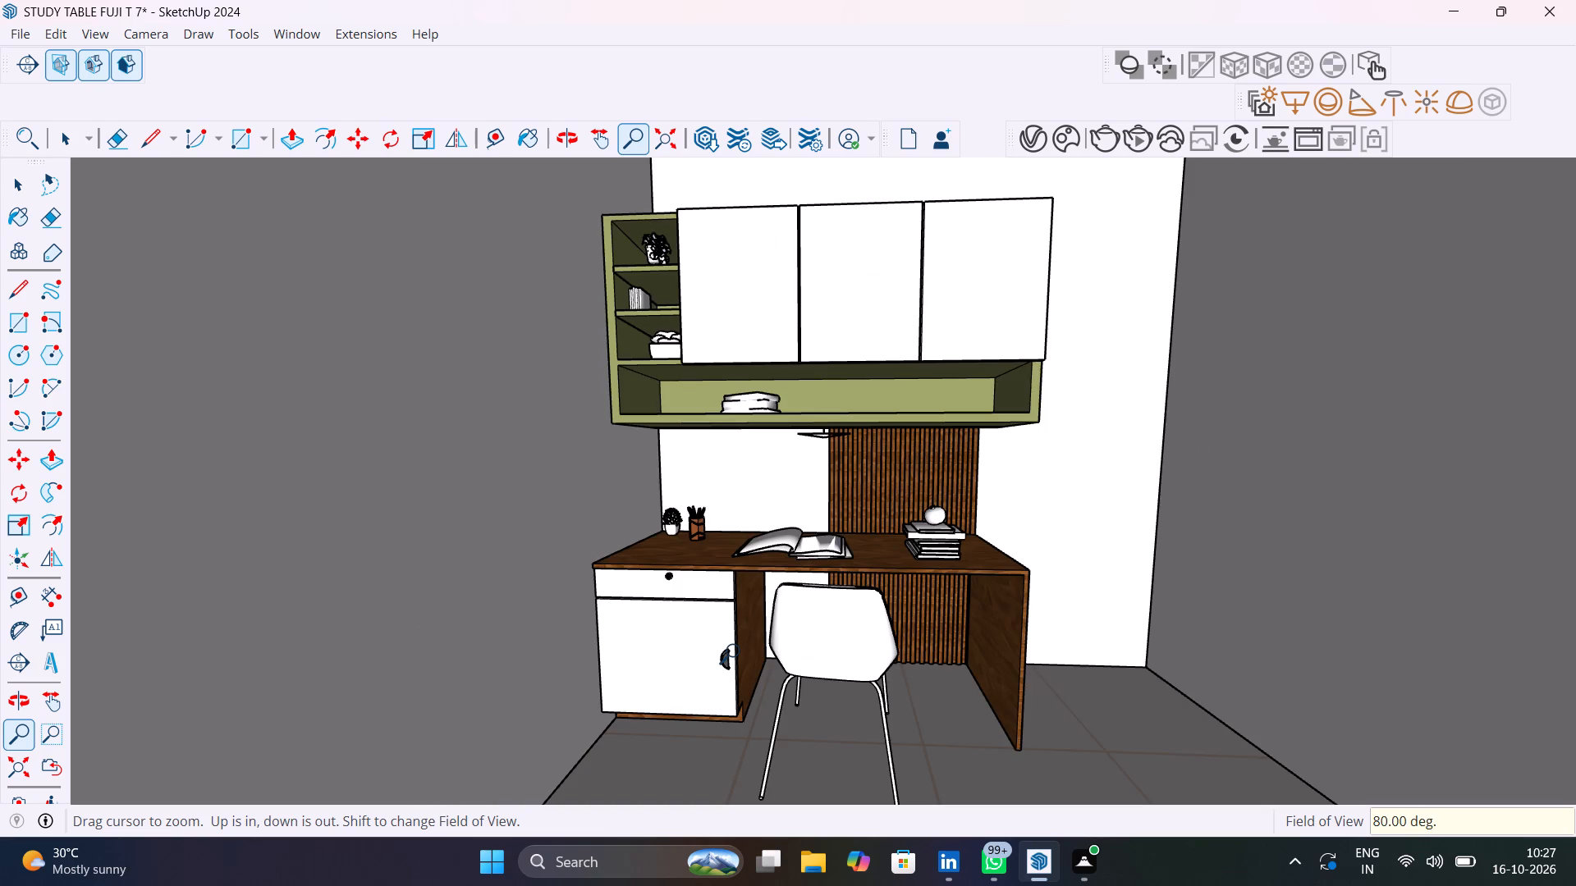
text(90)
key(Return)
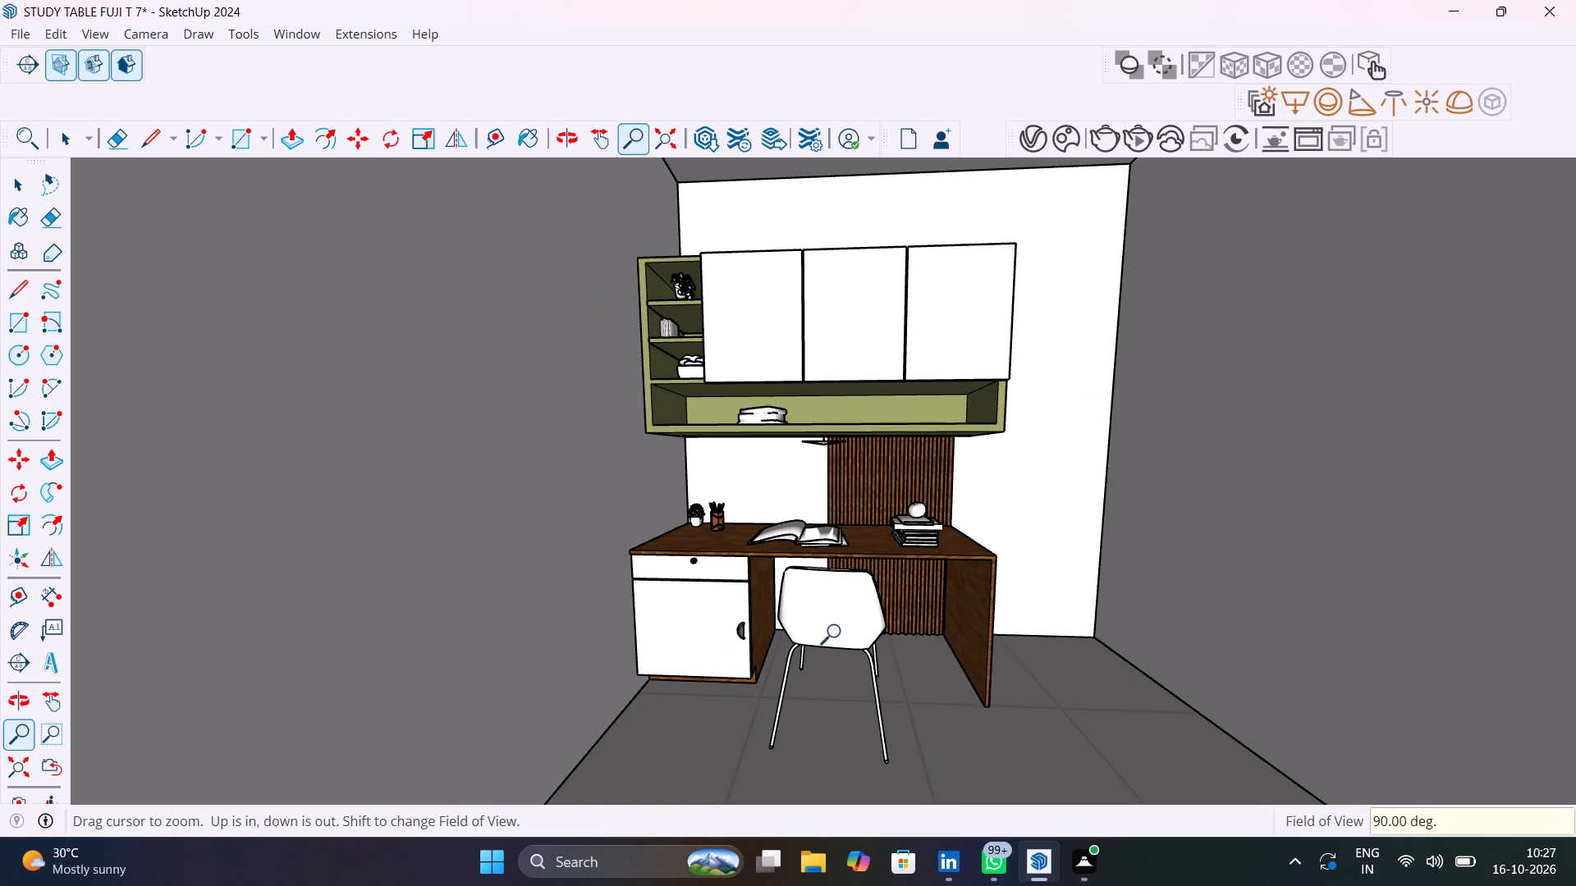
Reframe the near-frontal interior view slightly closer on the desk, wall cabinets and chair.
scroll(838, 633, up, 1)
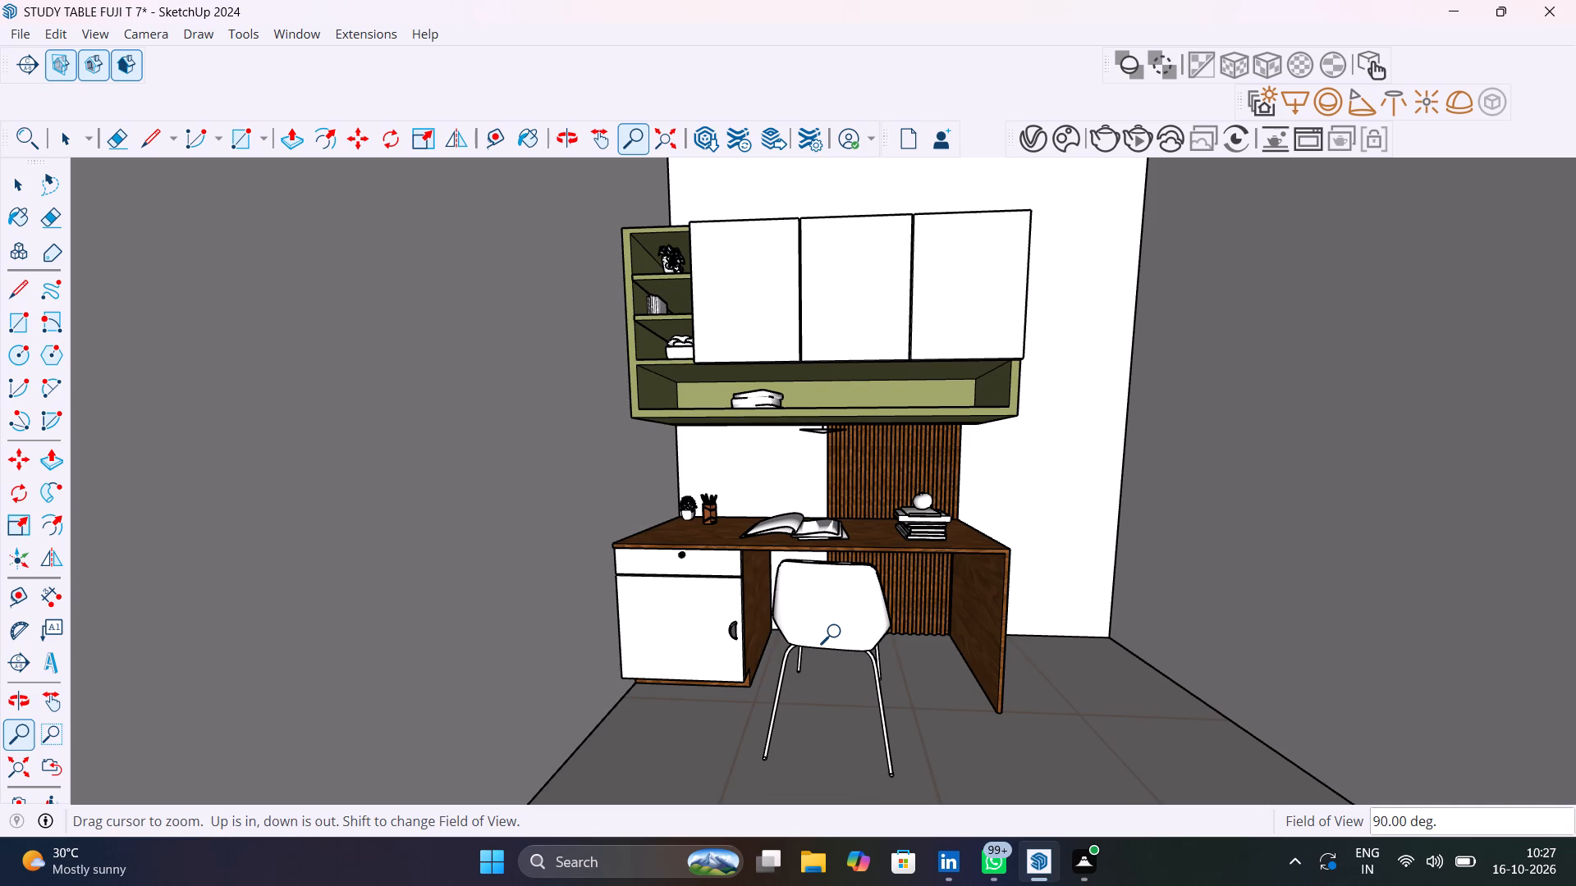
scroll(838, 633, up, 1)
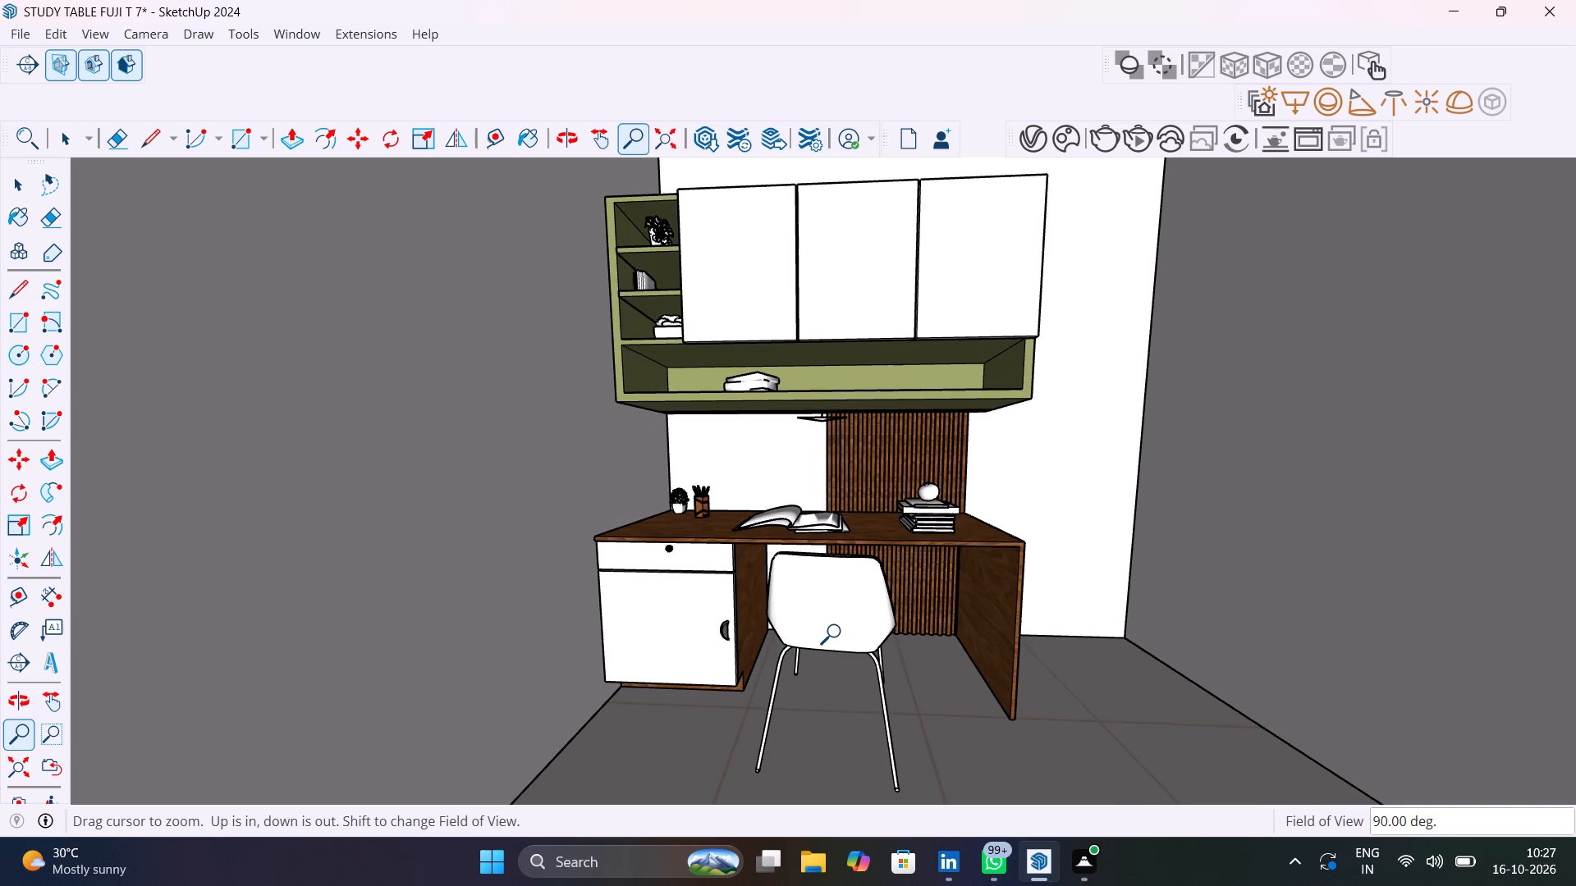
middle_drag(765, 667, 771, 669)
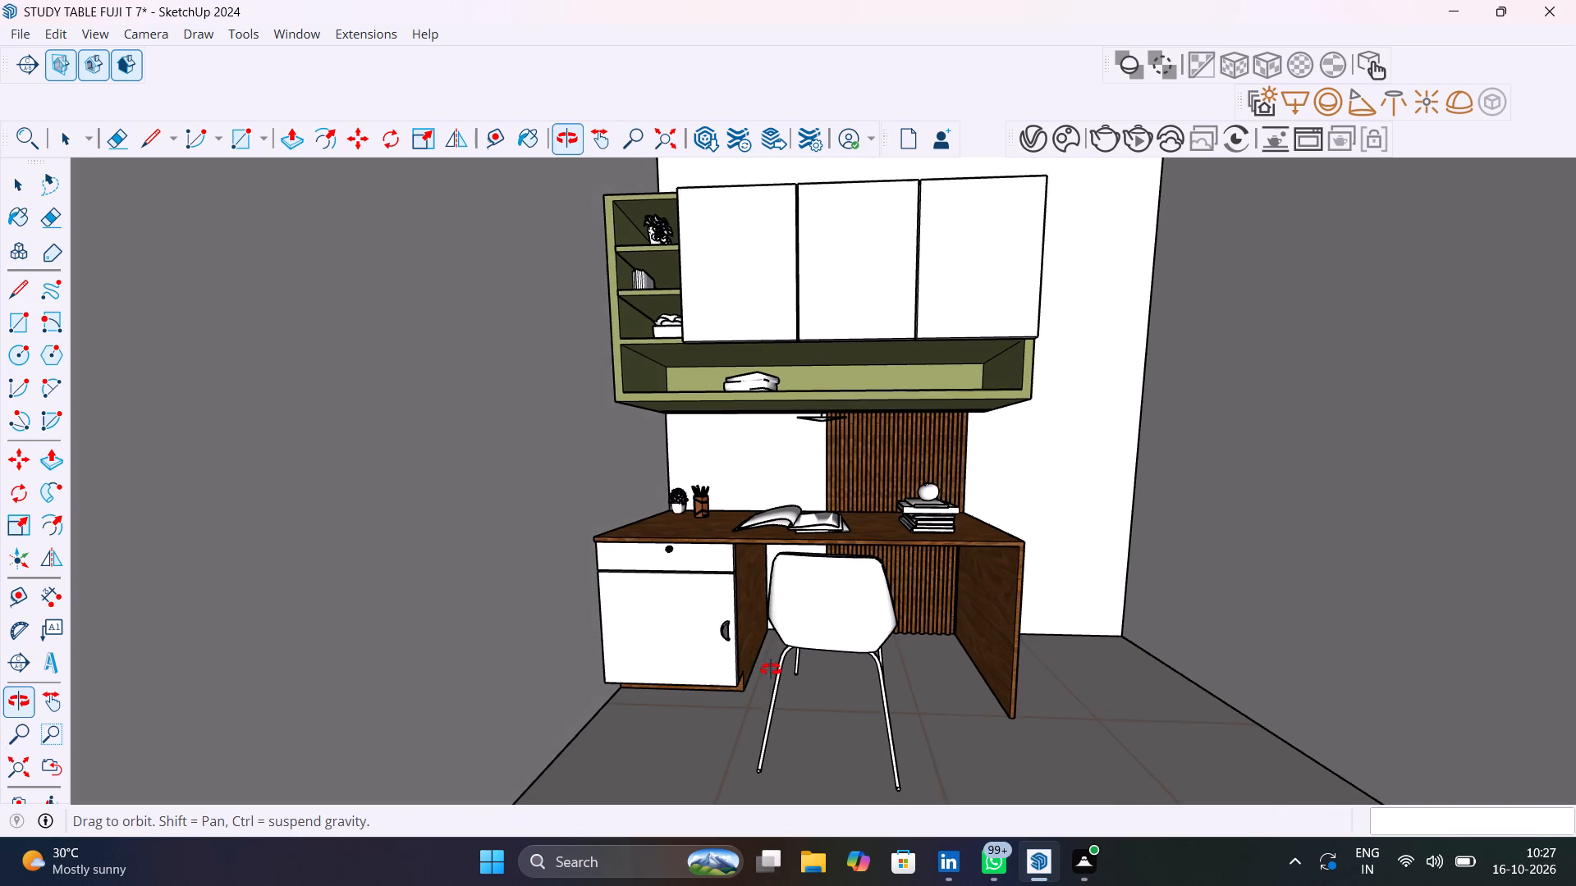
middle_drag(771, 669, 742, 660)
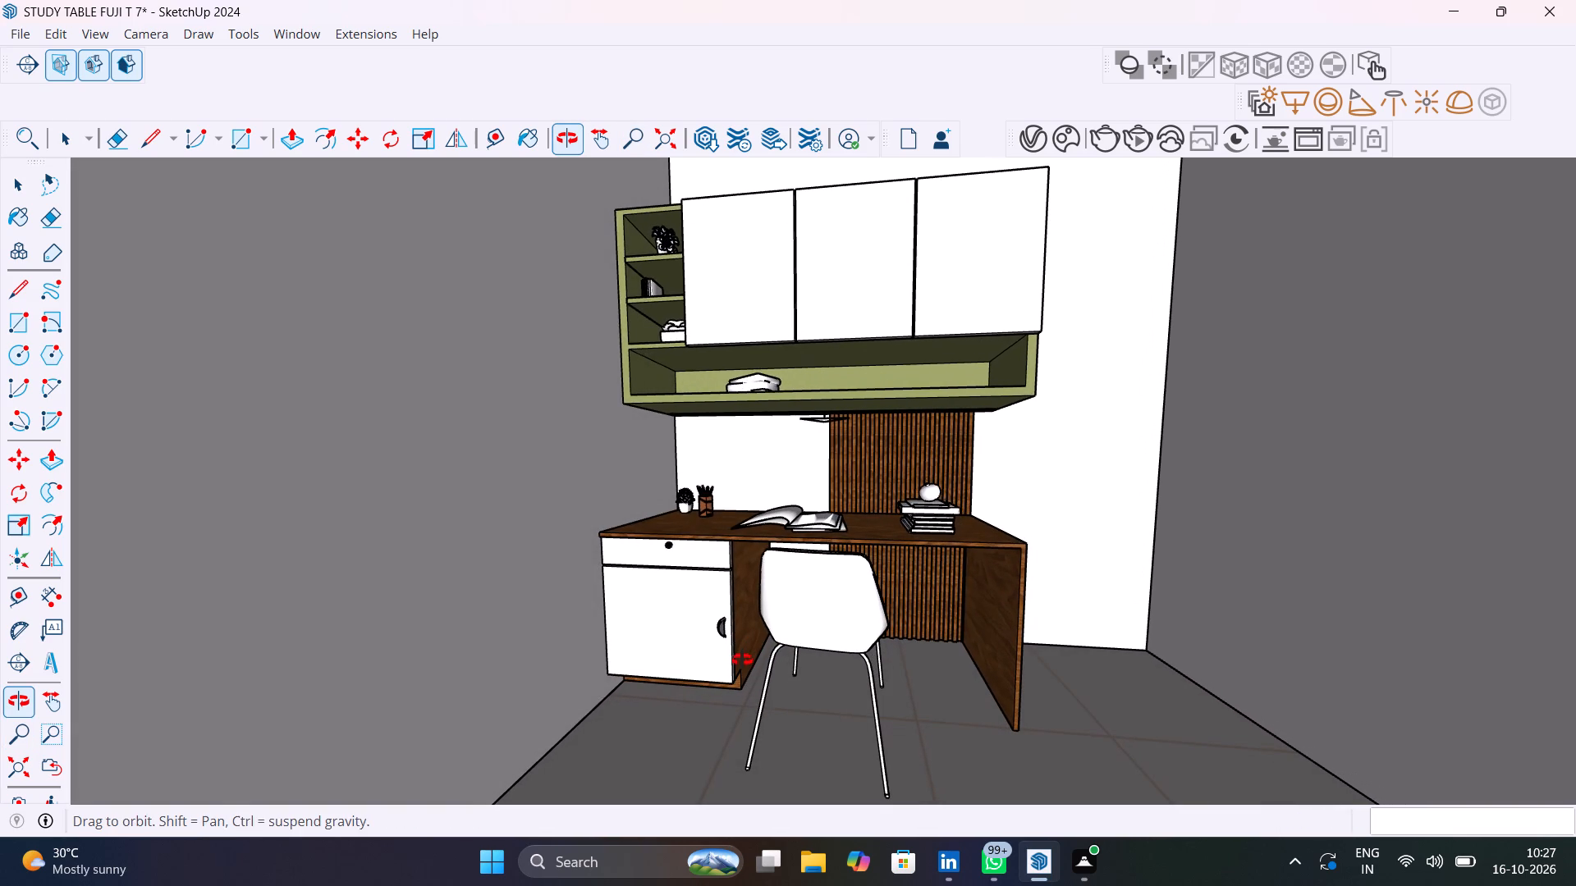
middle_drag(742, 660, 742, 668)
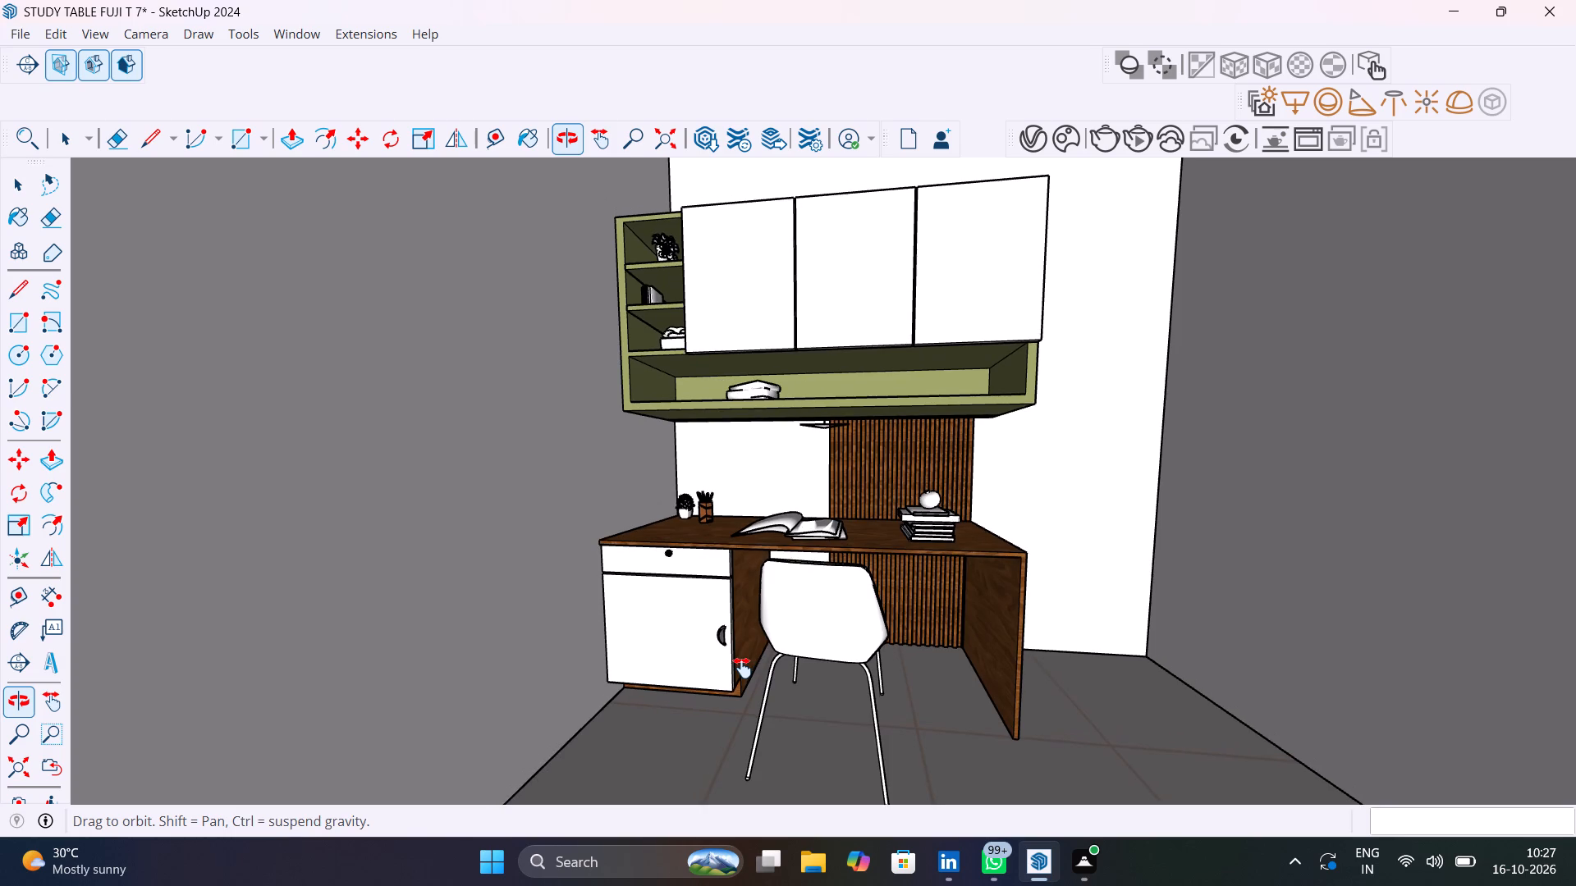
middle_drag(742, 668, 740, 662)
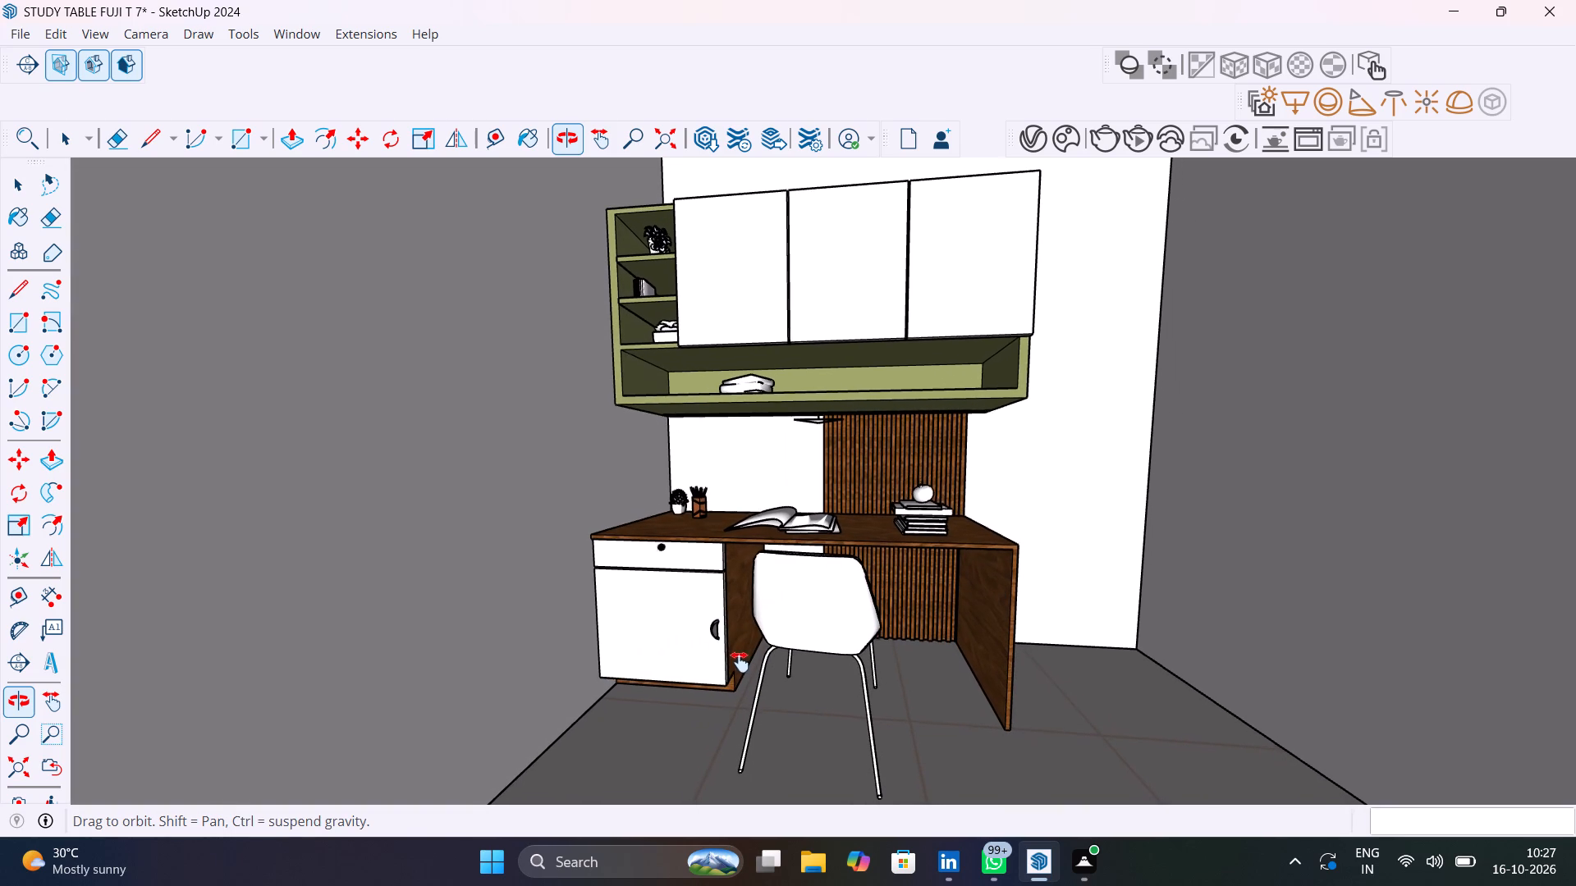
middle_drag(740, 662, 740, 661)
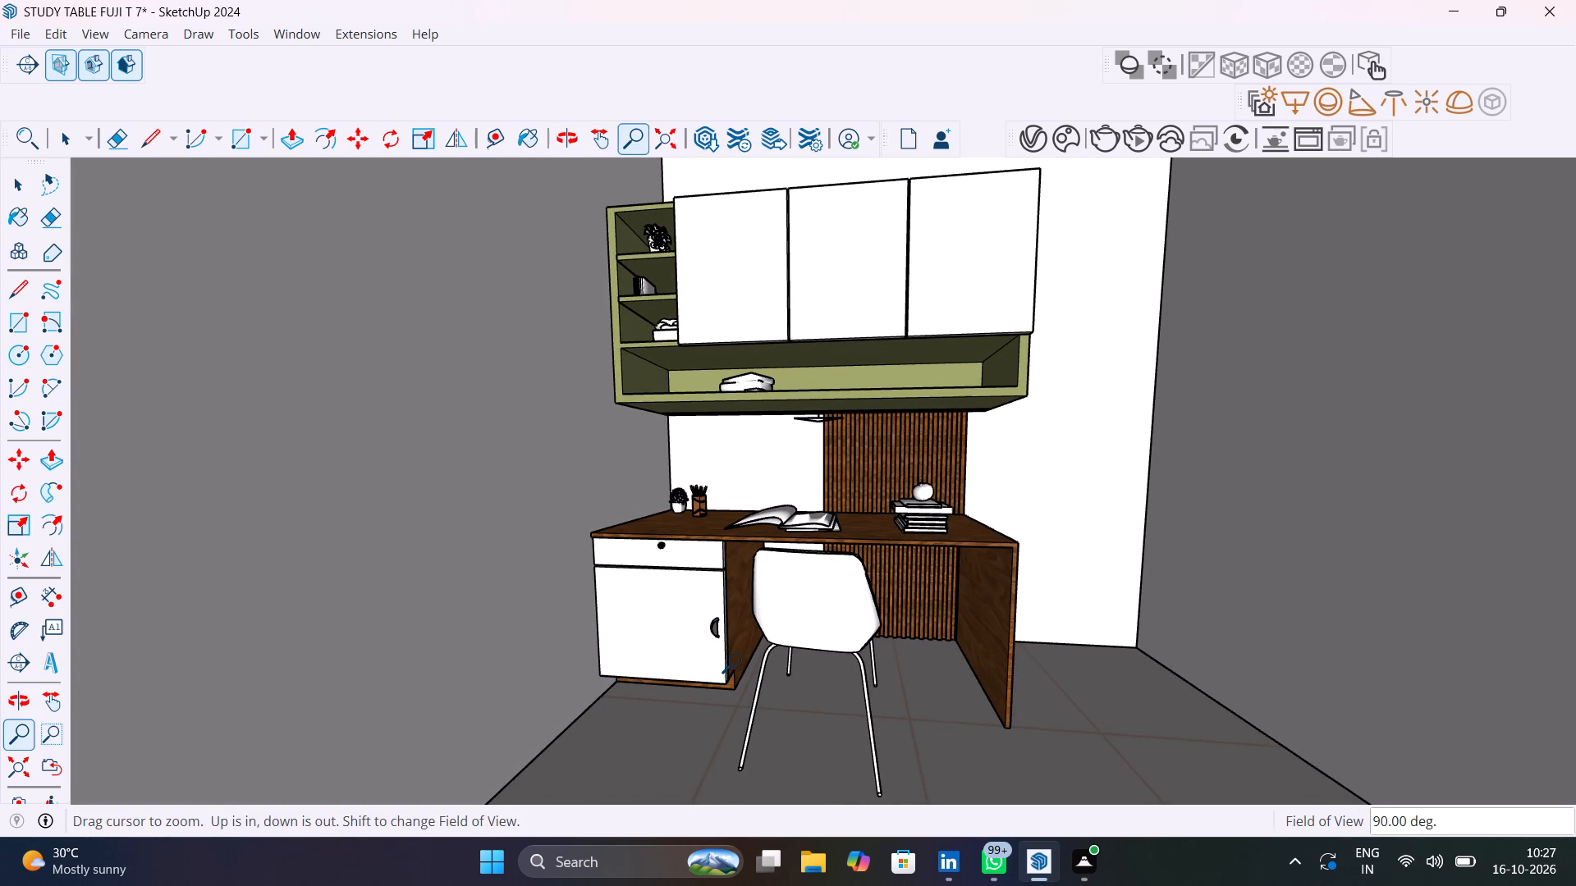
scroll(740, 661, down, 1)
middle_drag(740, 661, 768, 662)
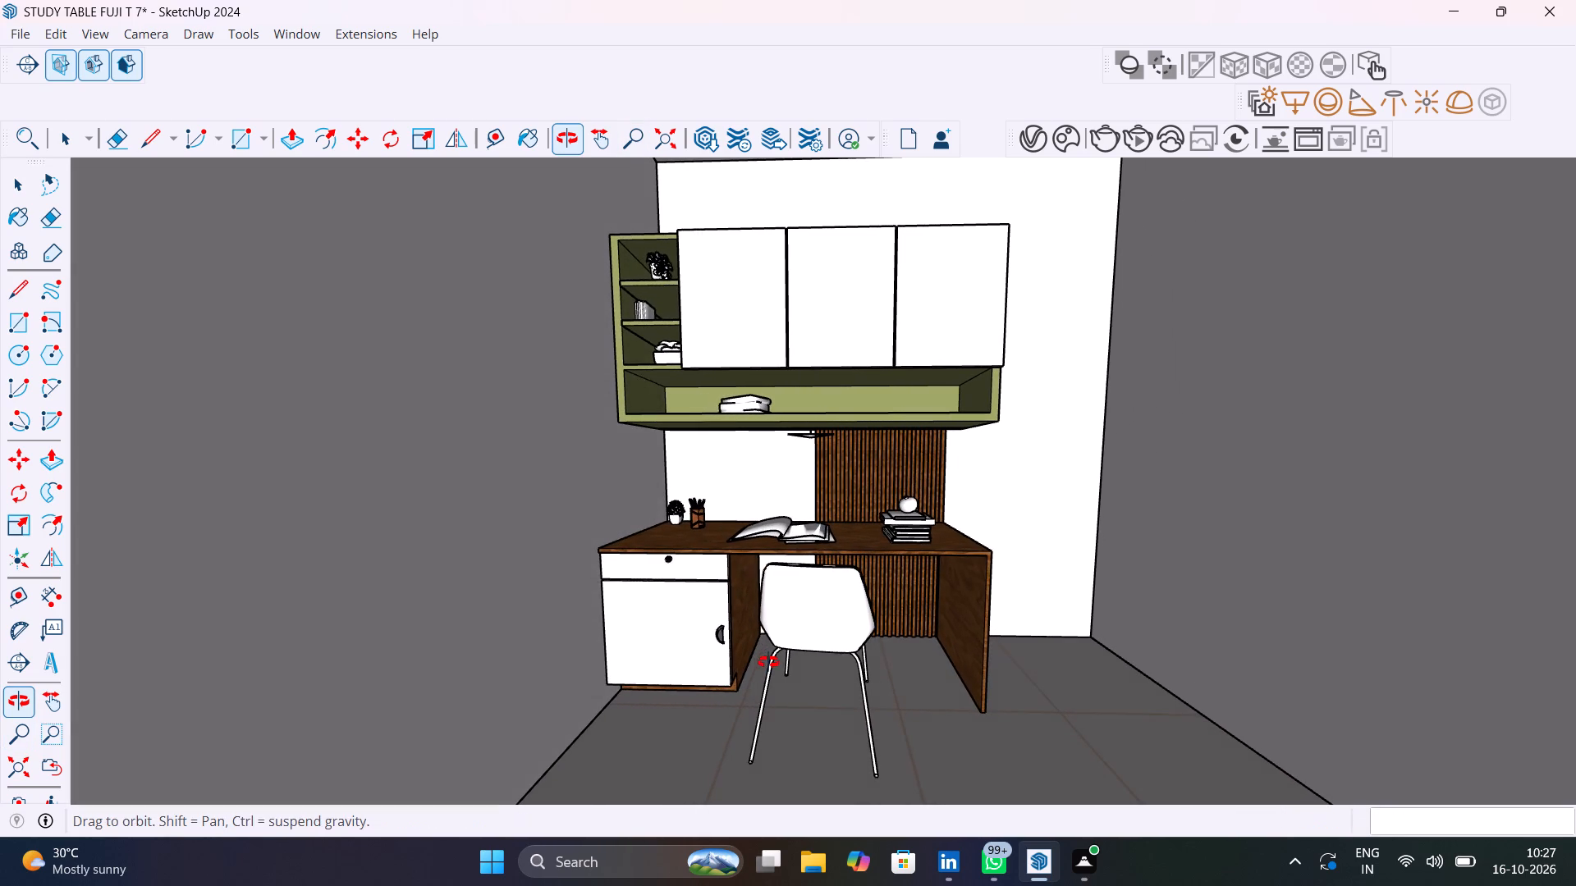
middle_drag(768, 662, 794, 666)
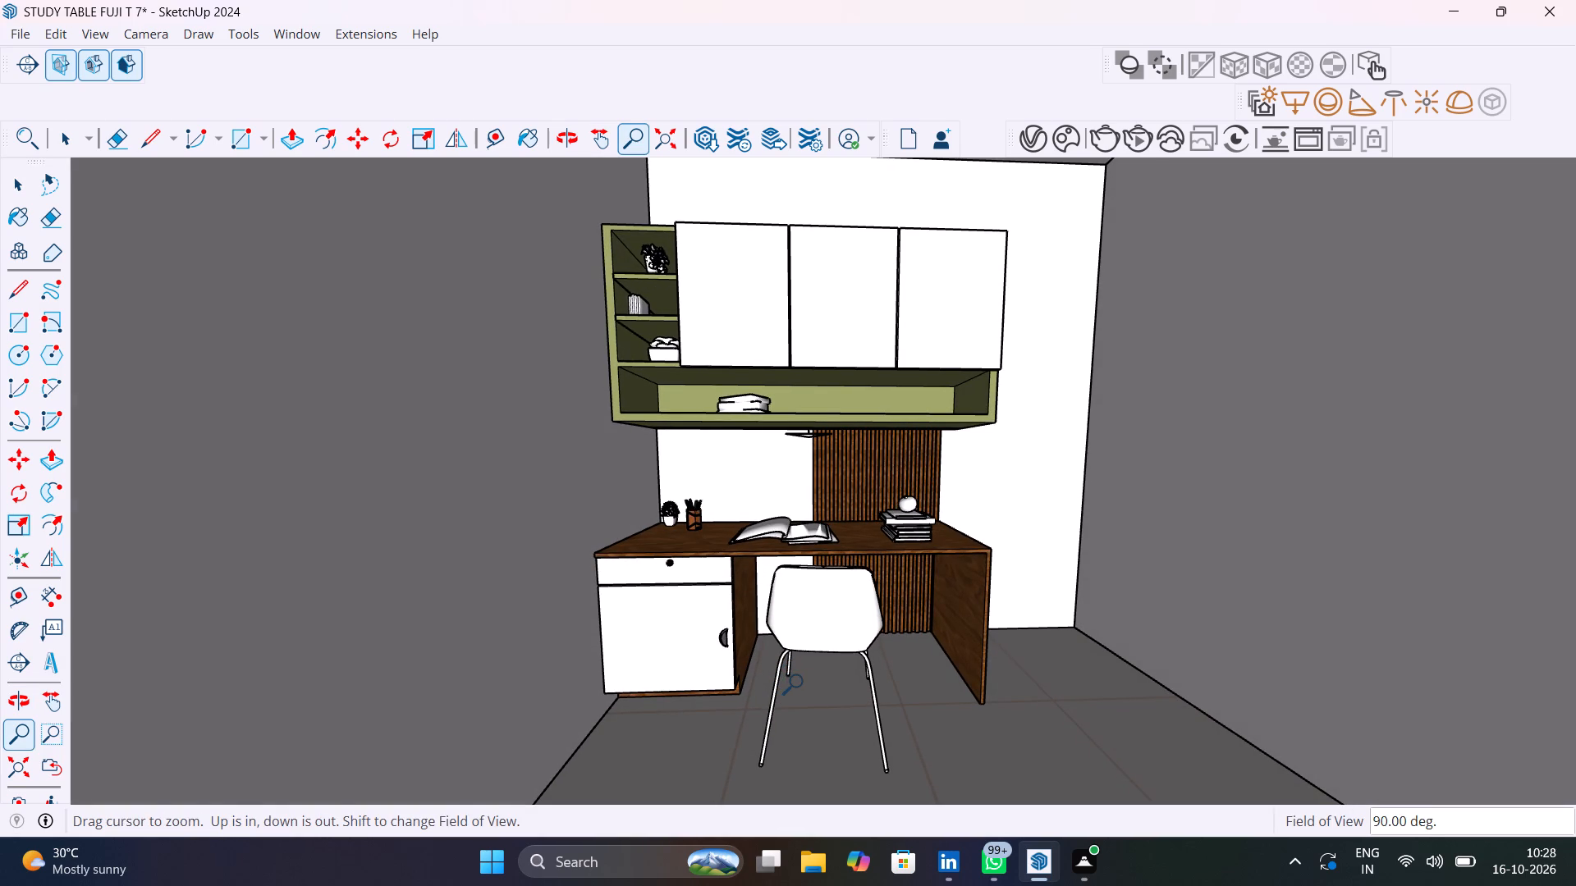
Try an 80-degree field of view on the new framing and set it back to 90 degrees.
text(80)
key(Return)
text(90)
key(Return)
Reopen the V-Ray Asset Editor and add a scene of the framed view, saving the style changes as a new style.
click(1029, 144)
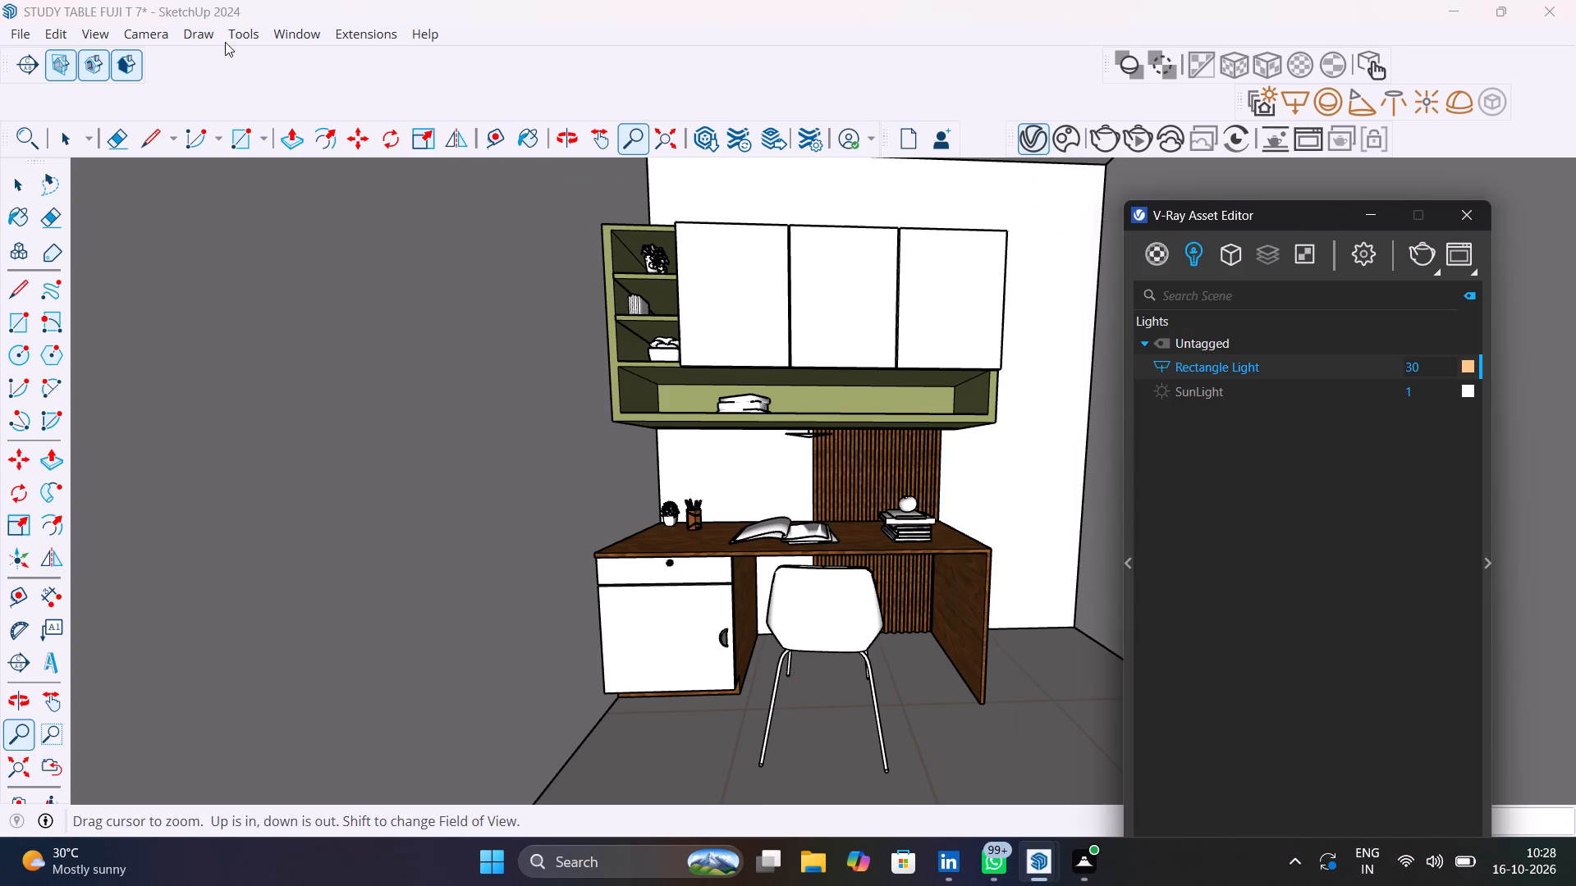
click(65, 34)
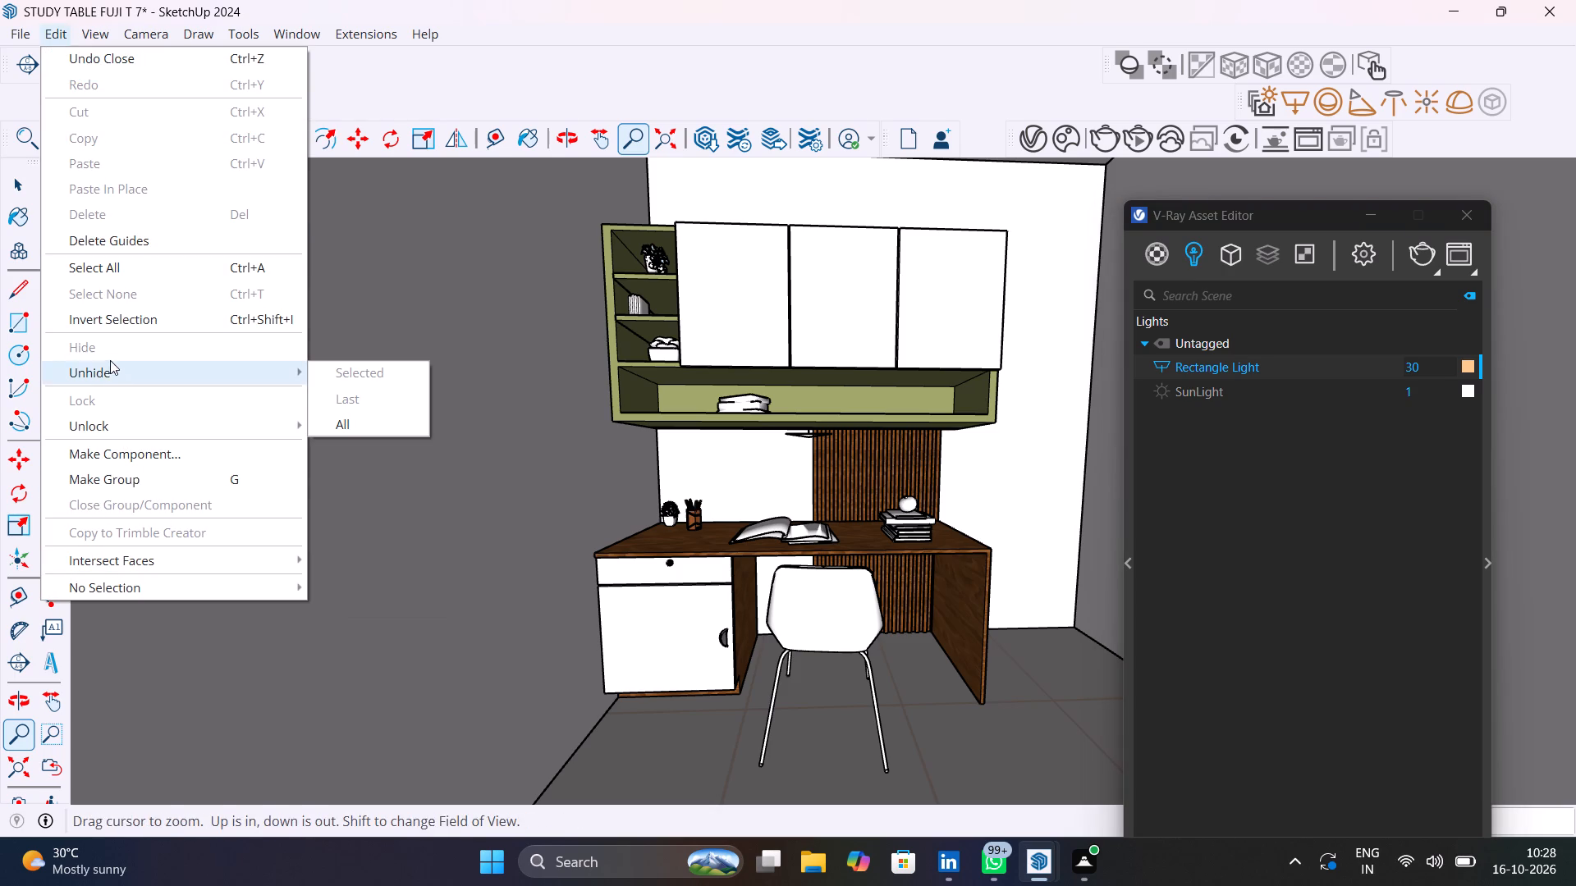
click(104, 26)
click(104, 26)
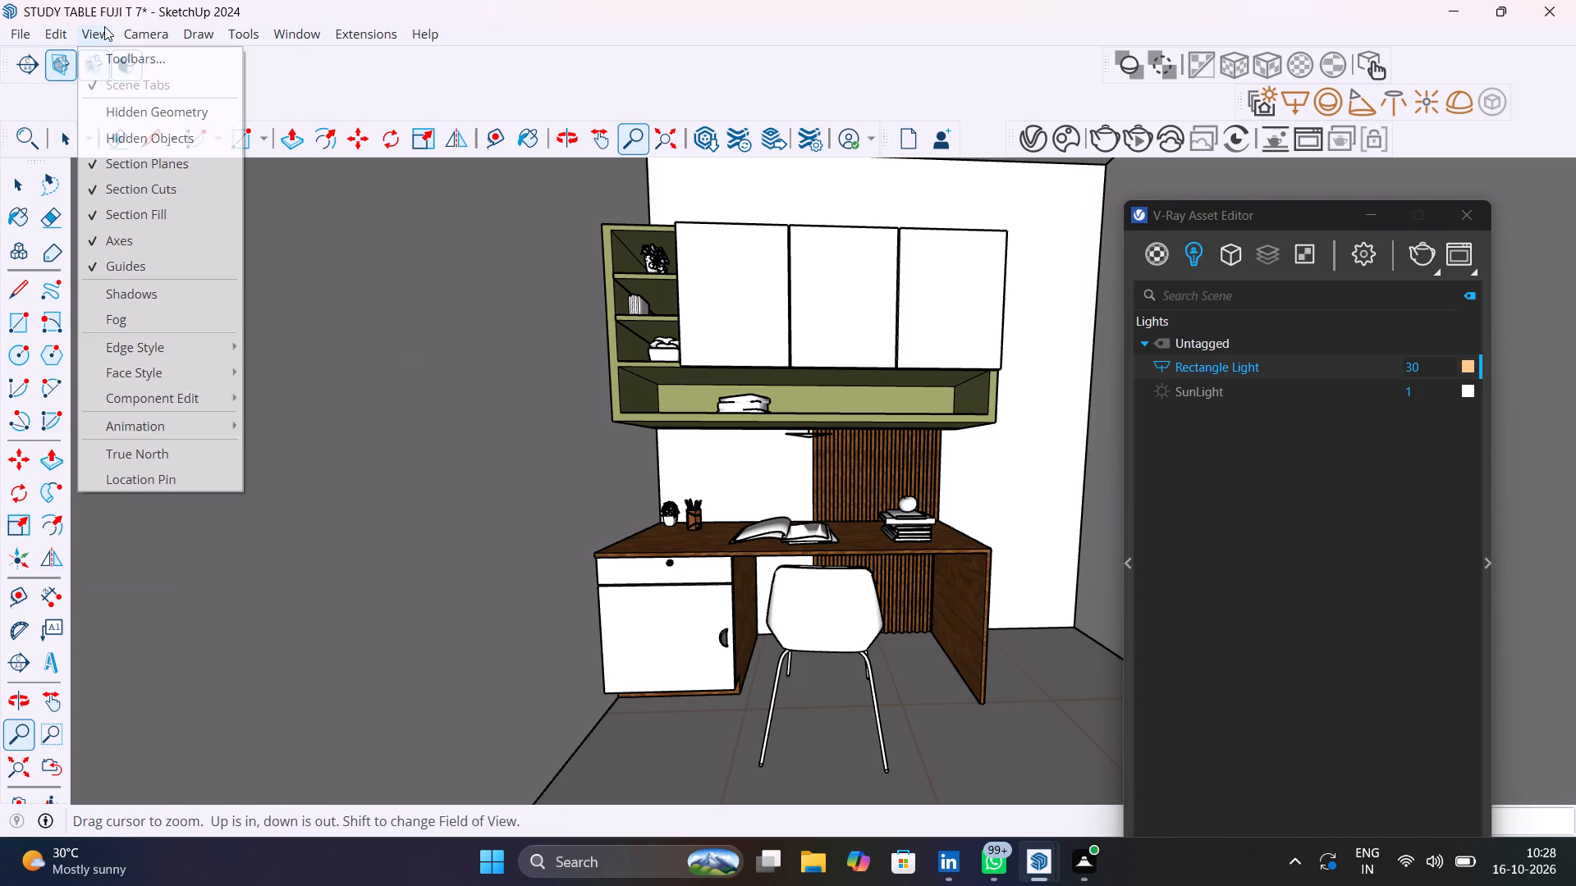
click(170, 424)
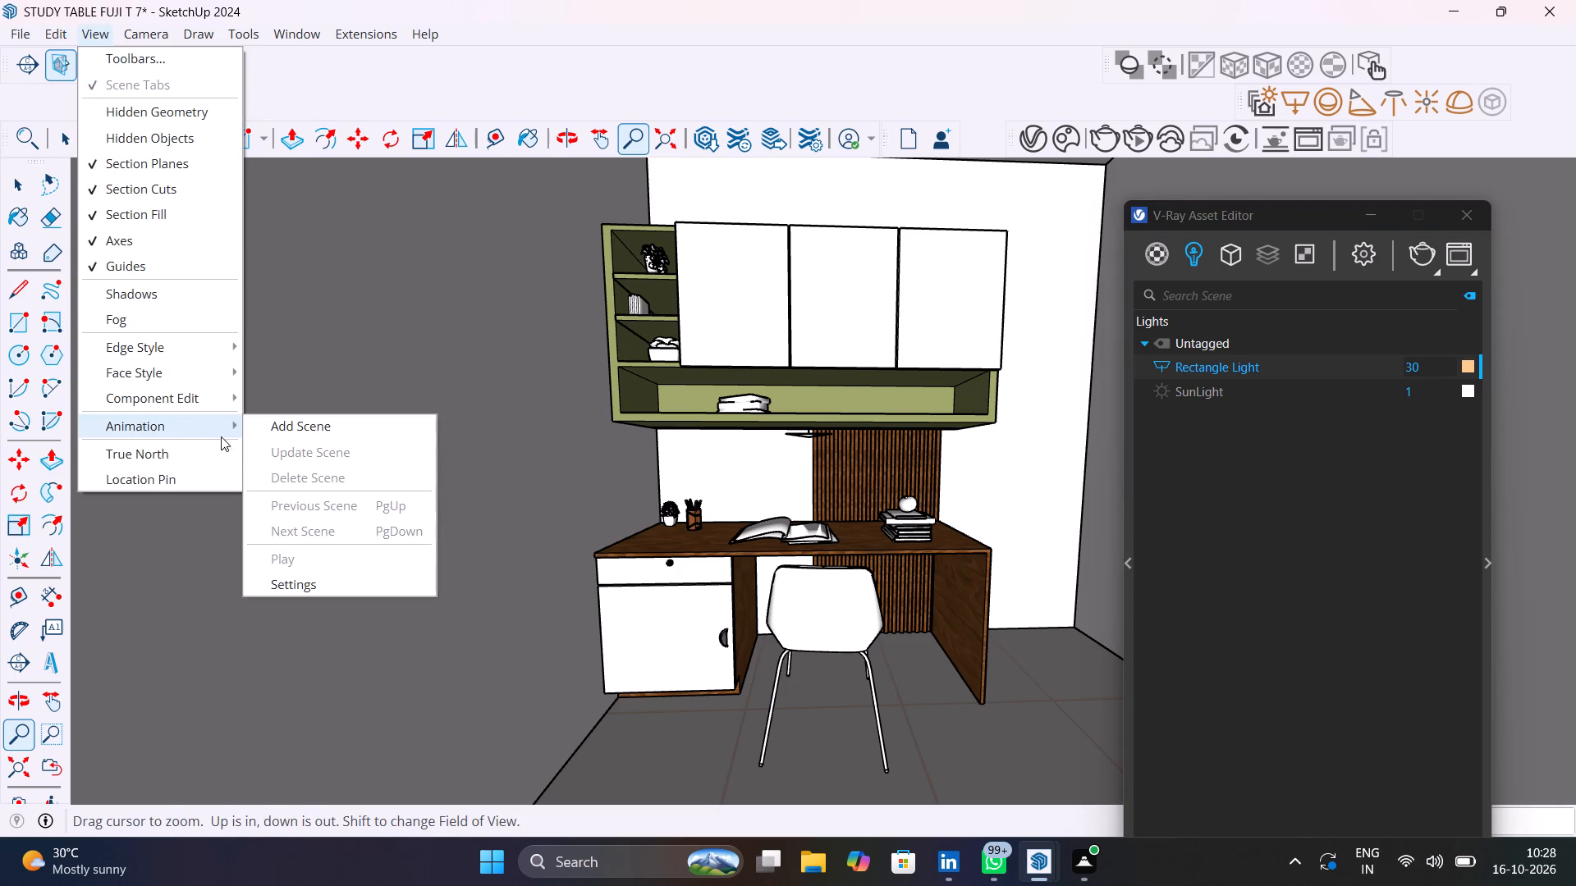
click(267, 430)
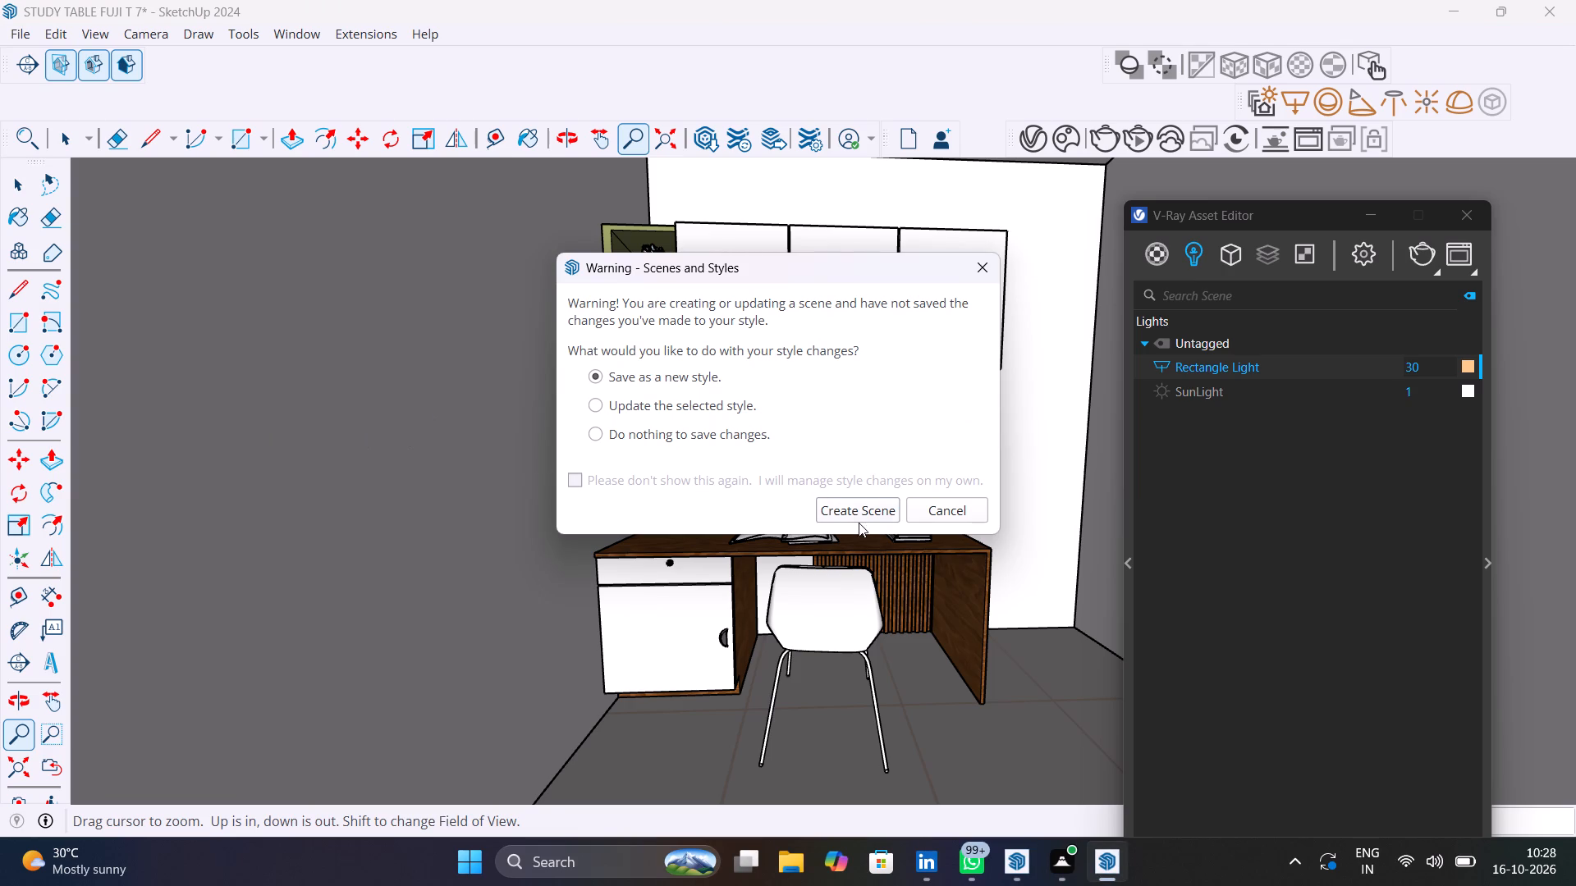
click(861, 511)
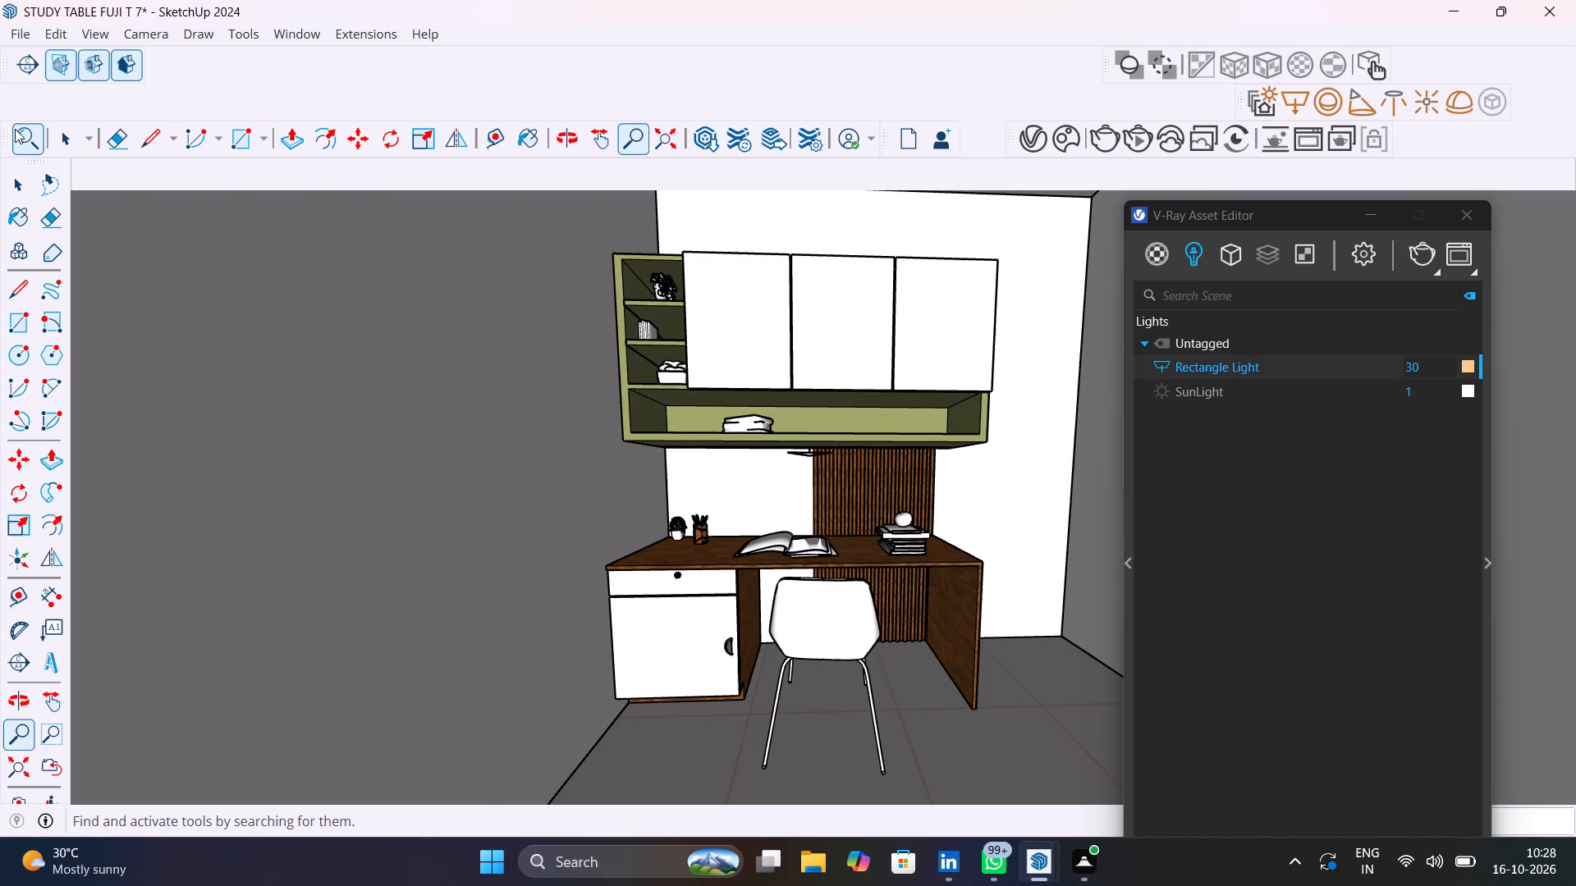
Move the main drawing toolbar up one row and undock the large tool set beside the model view.
drag(7, 135, 19, 89)
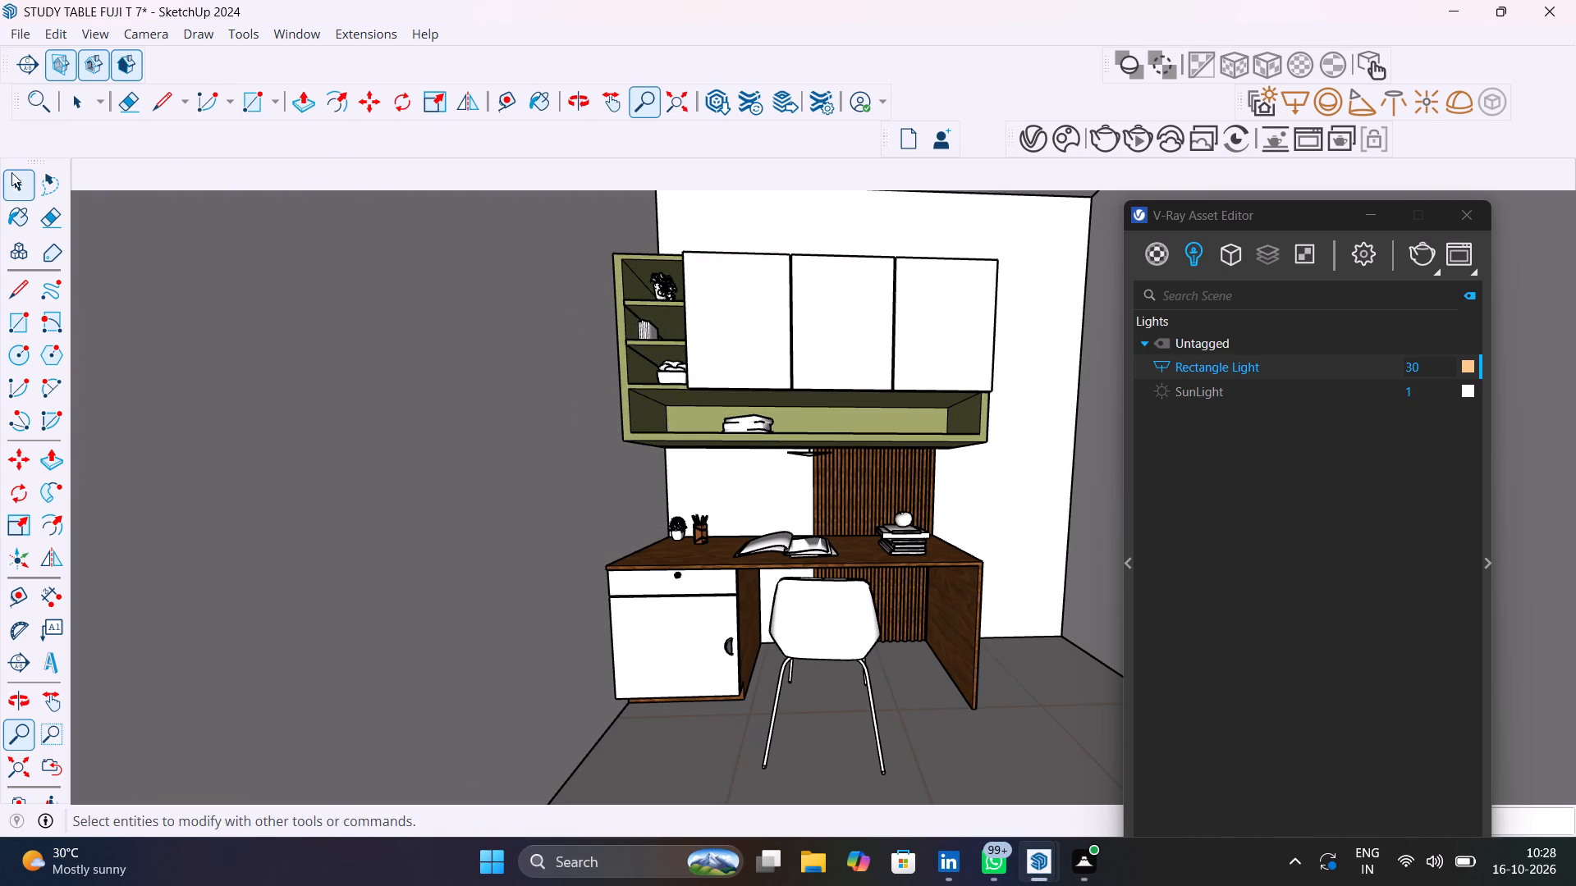
drag(36, 163, 25, 128)
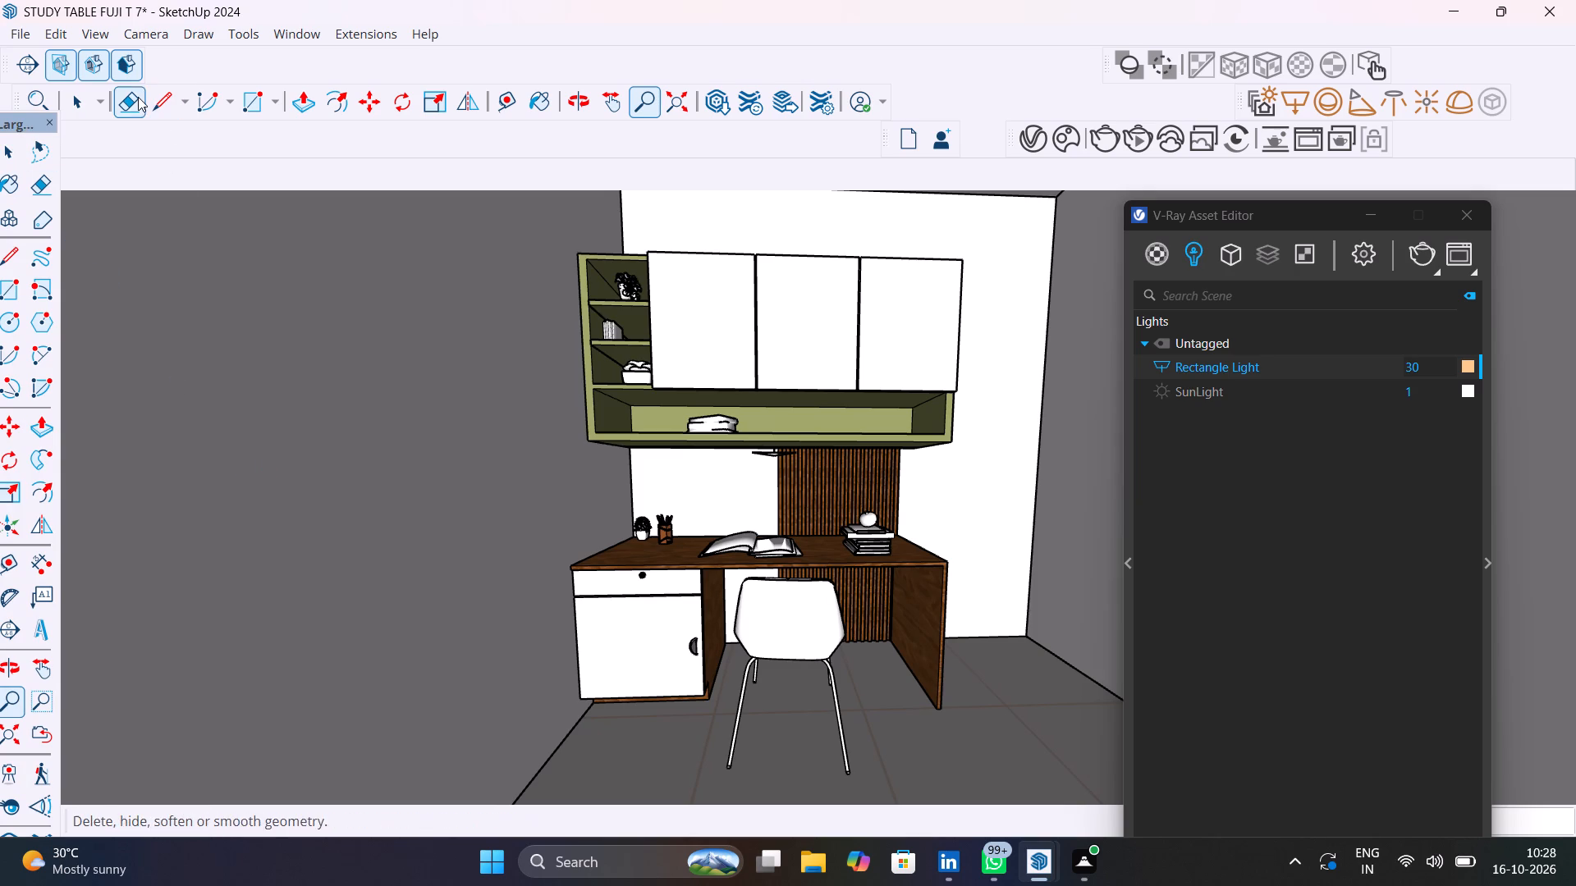
Update the current scene with the framed view.
click(95, 33)
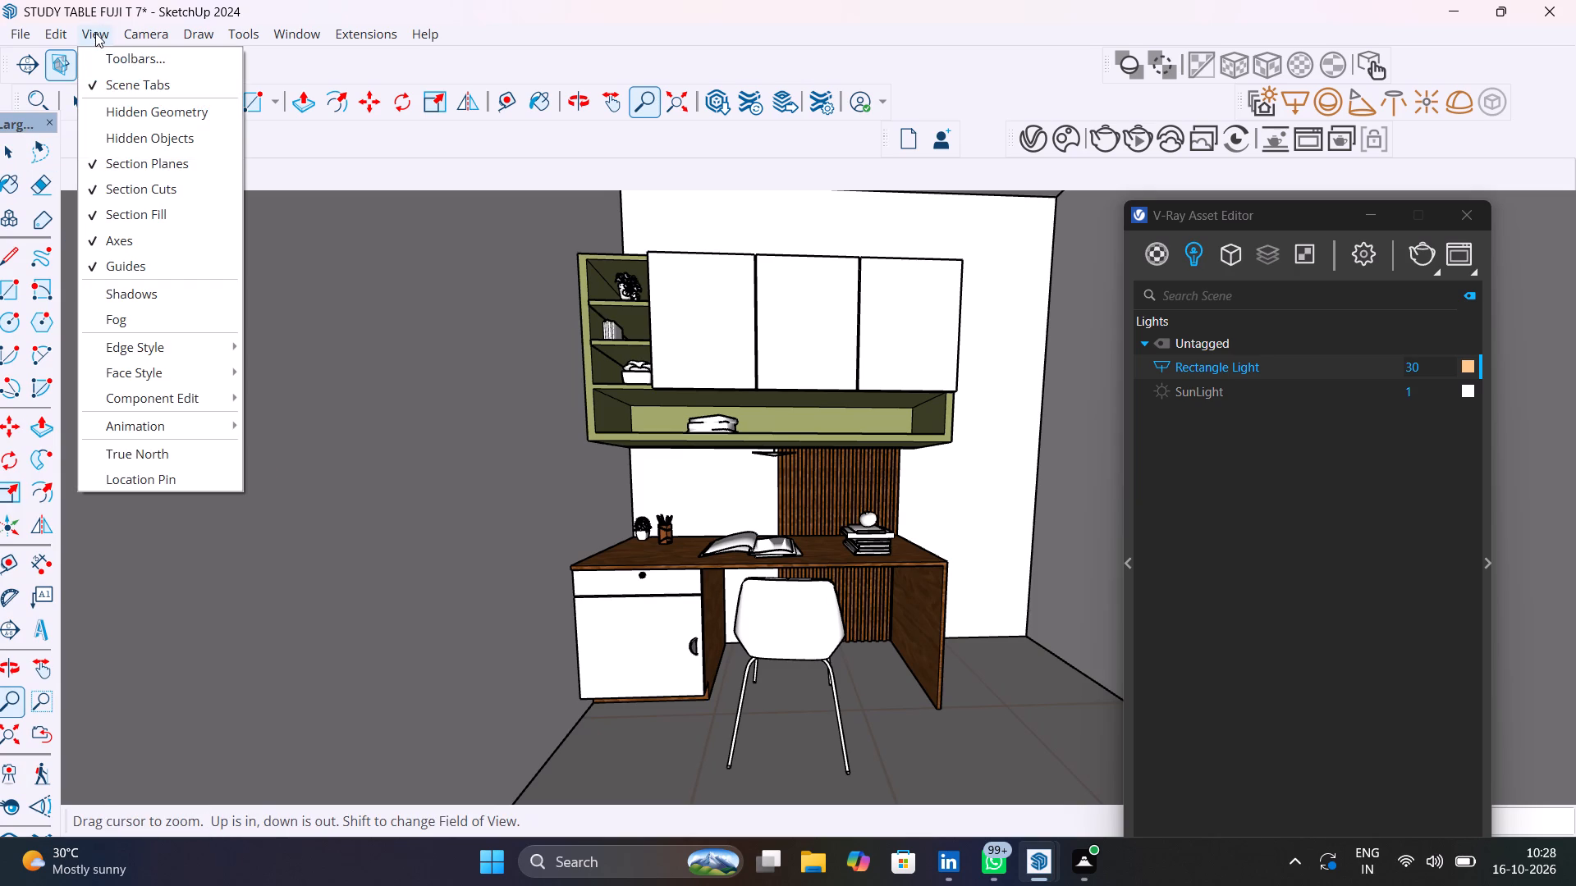
click(202, 418)
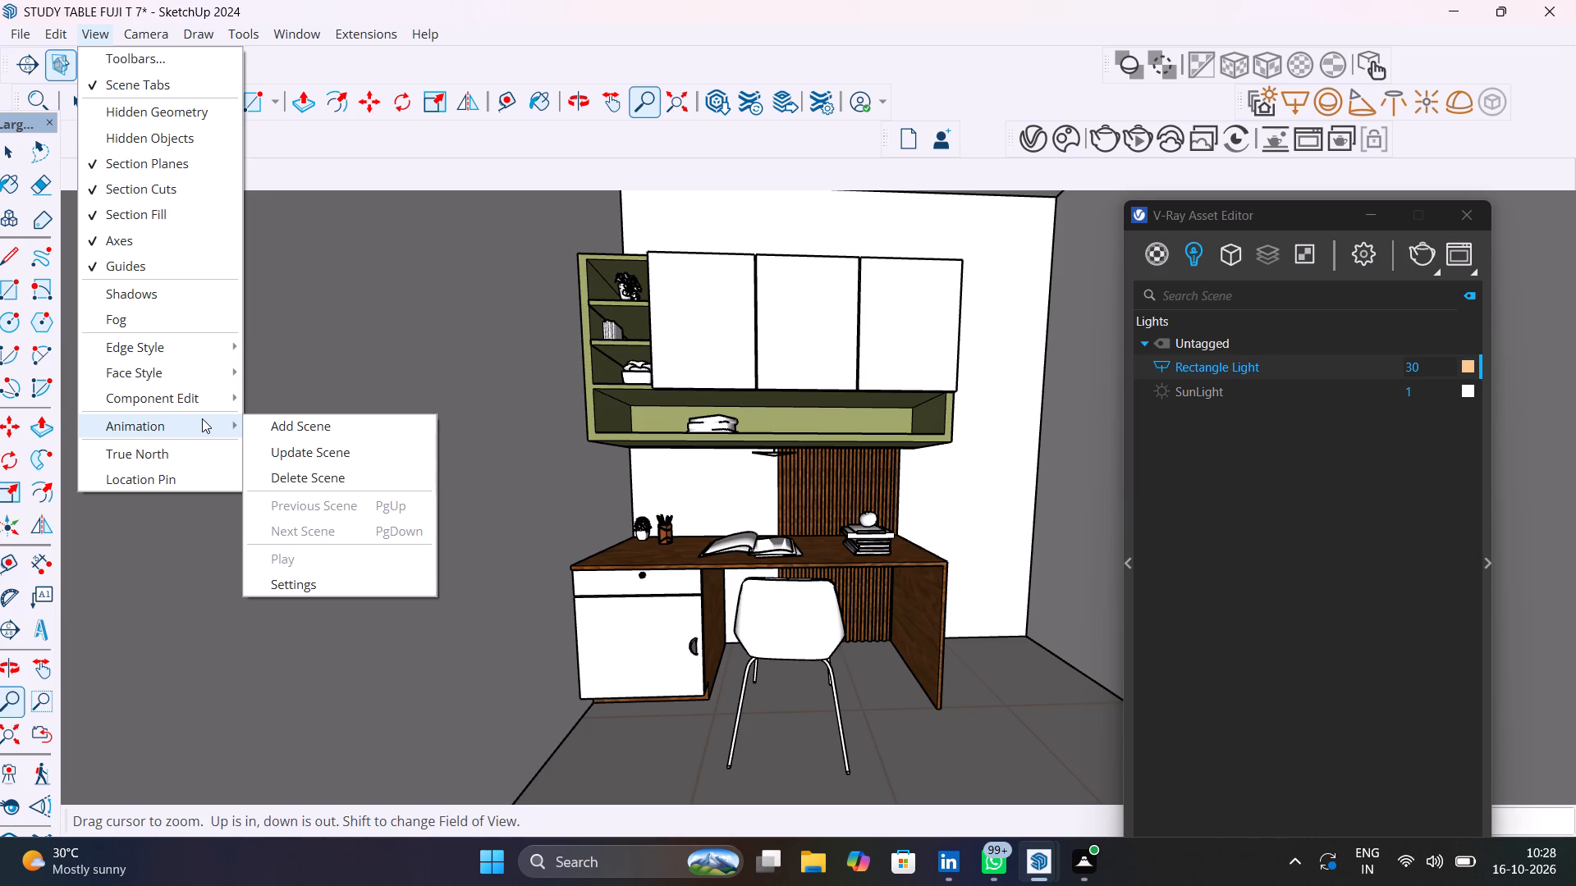
click(322, 458)
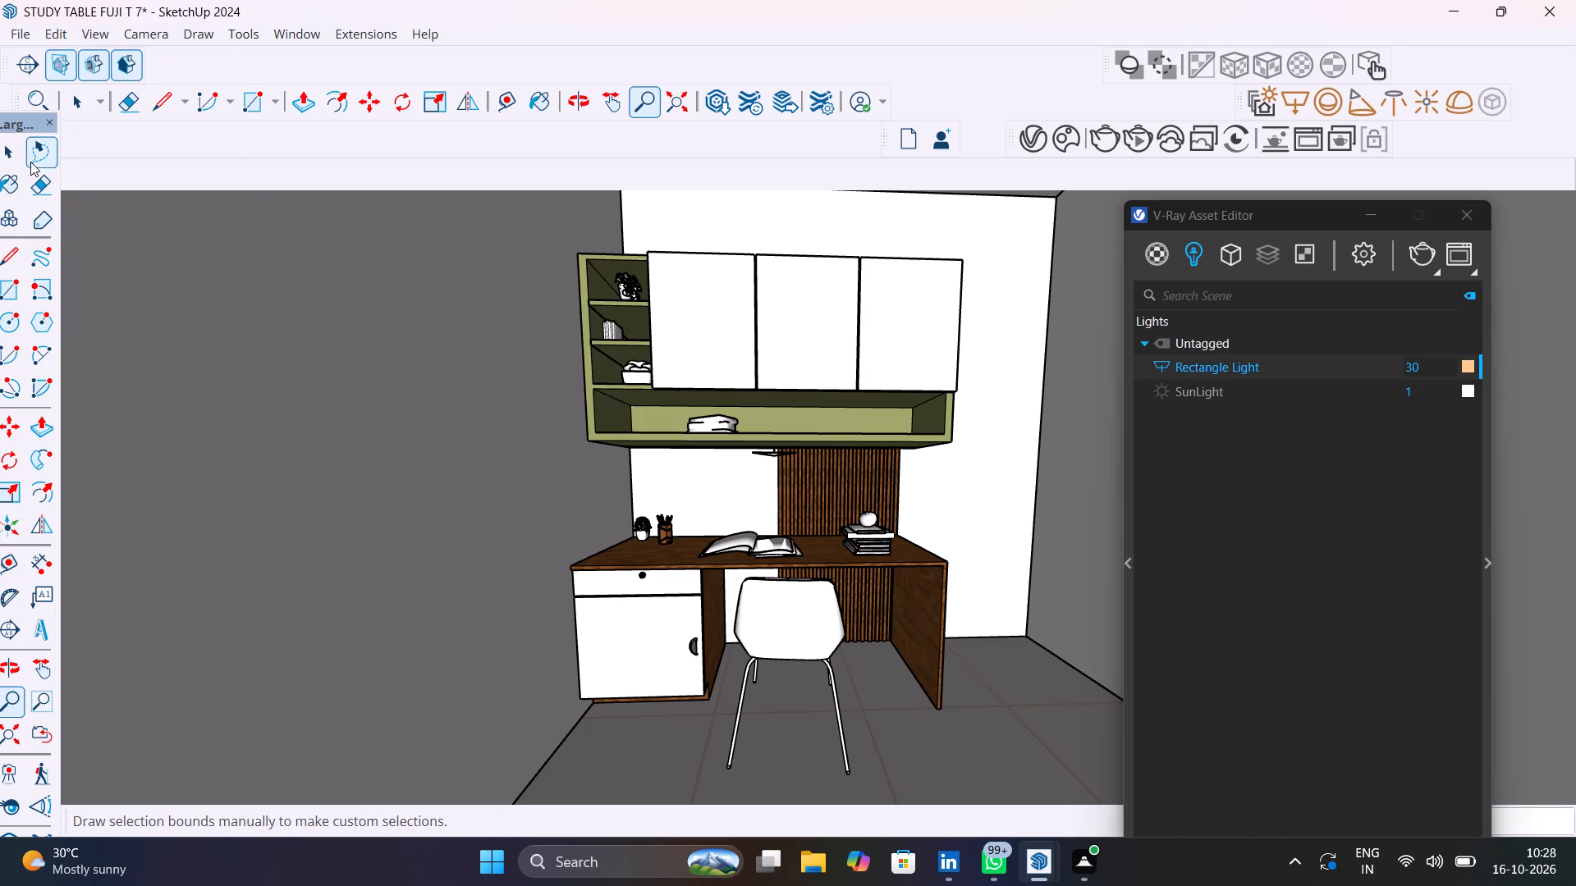
Dock the large tool set back beside the model view and save the model.
drag(23, 124, 97, 405)
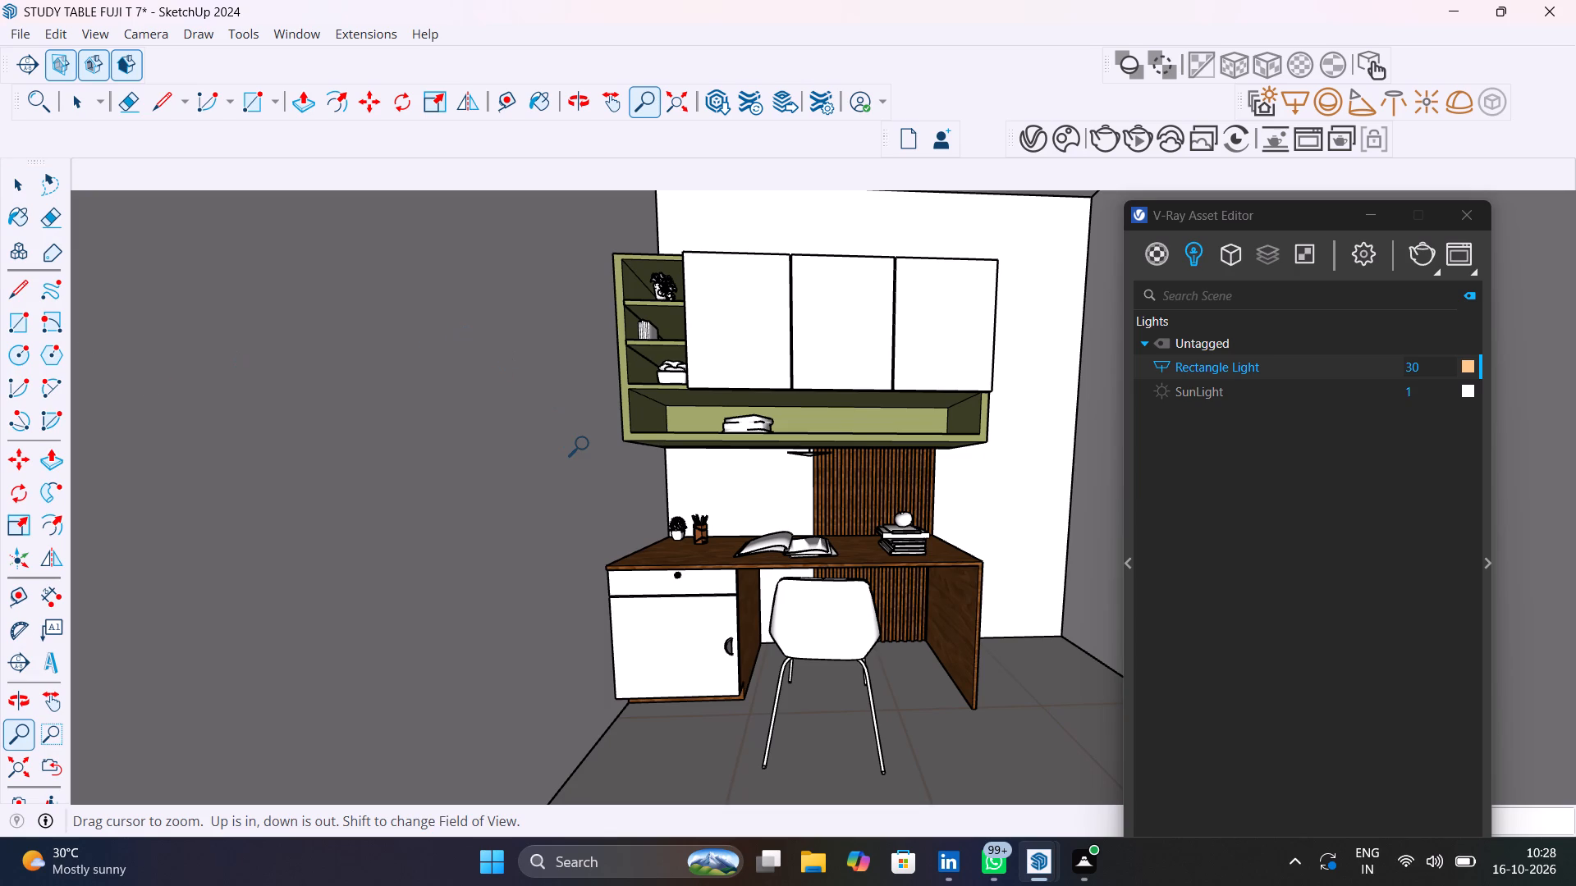
key(space)
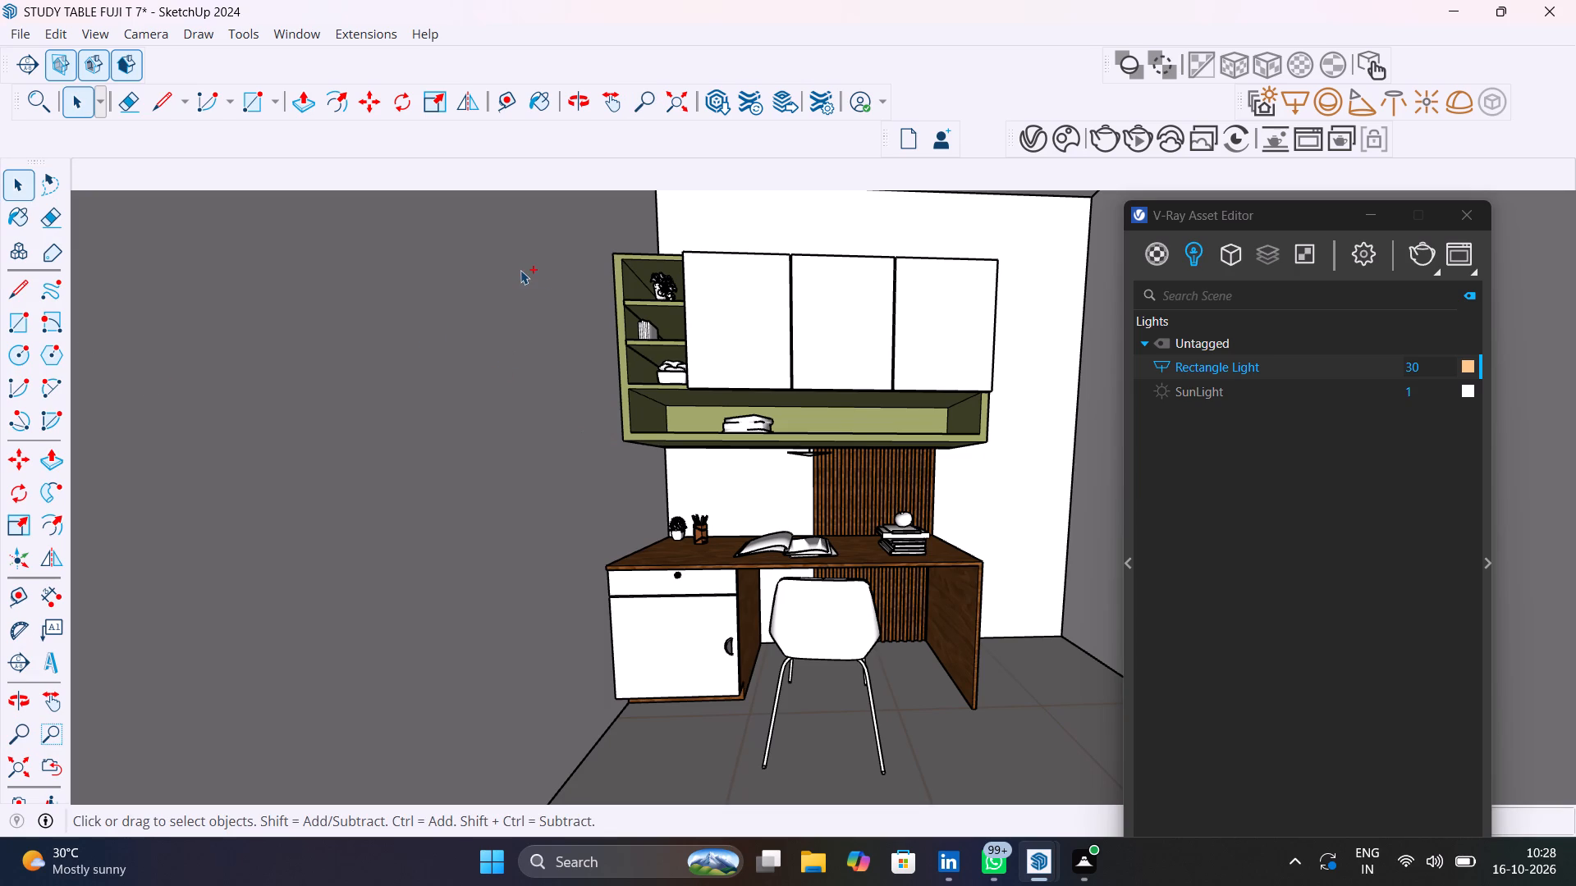
key(ctrl+s)
Add a Light Mix render element to the V-Ray scene.
click(1266, 255)
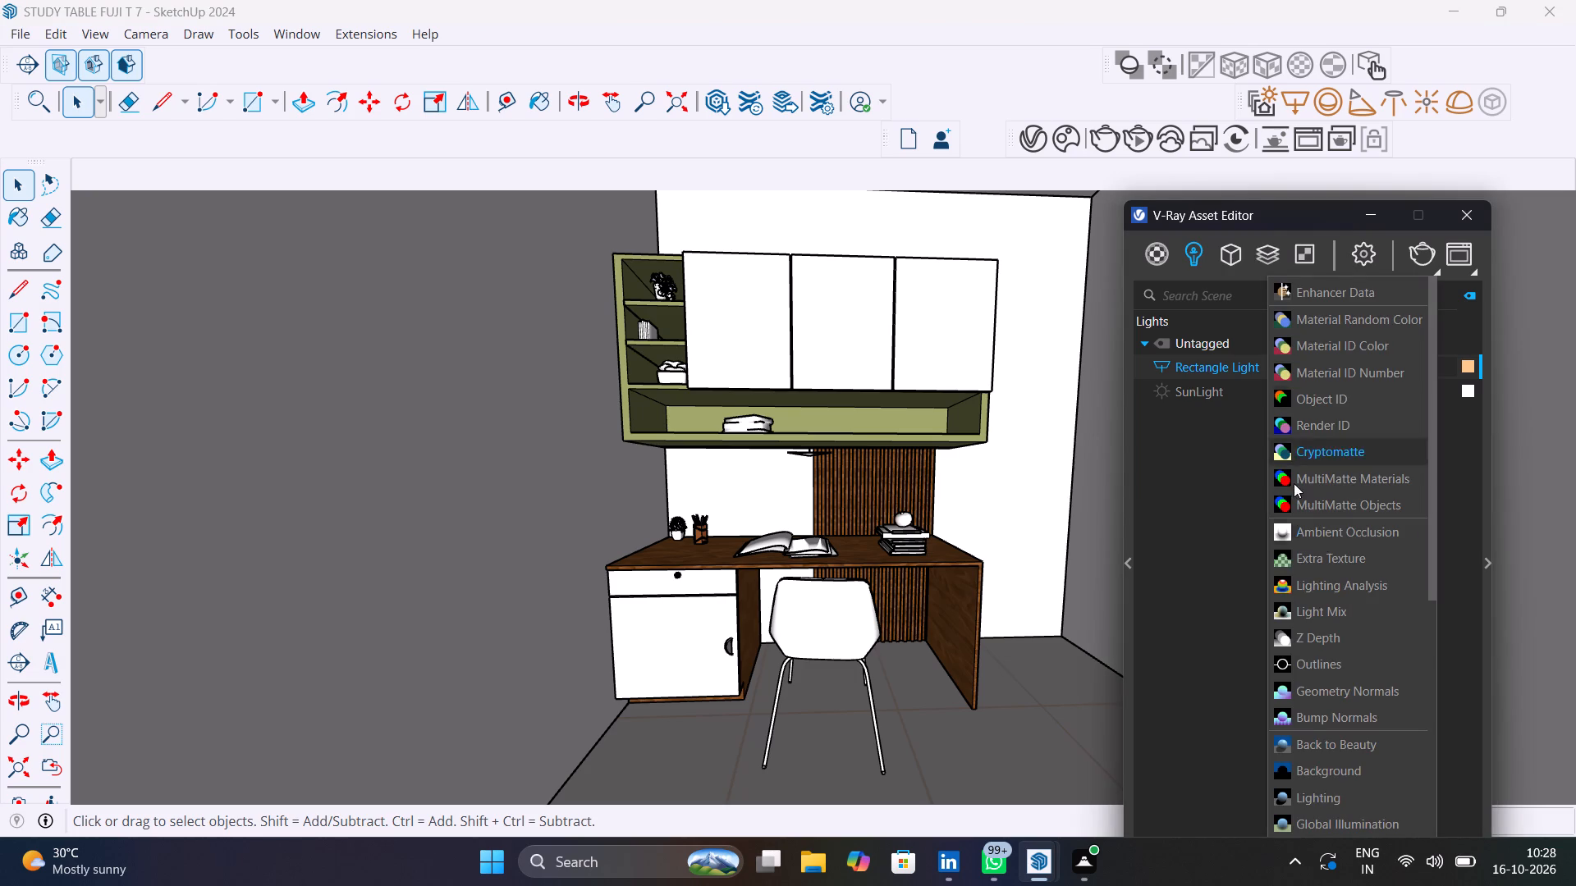
click(1364, 616)
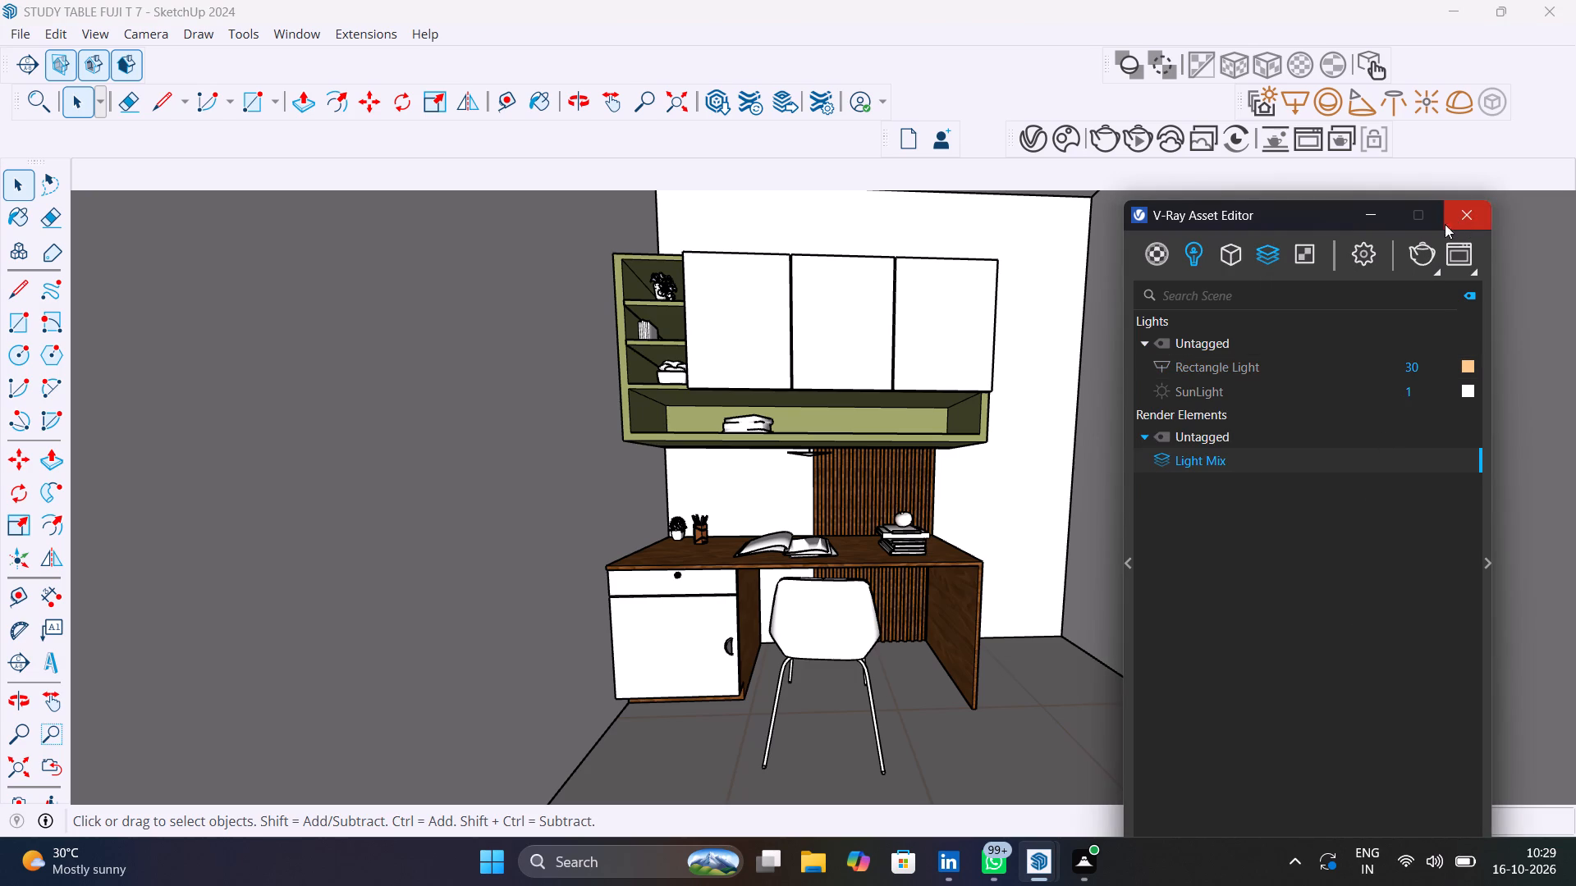
Start a V-Ray render of the saved view with the Light Mix element.
click(1424, 258)
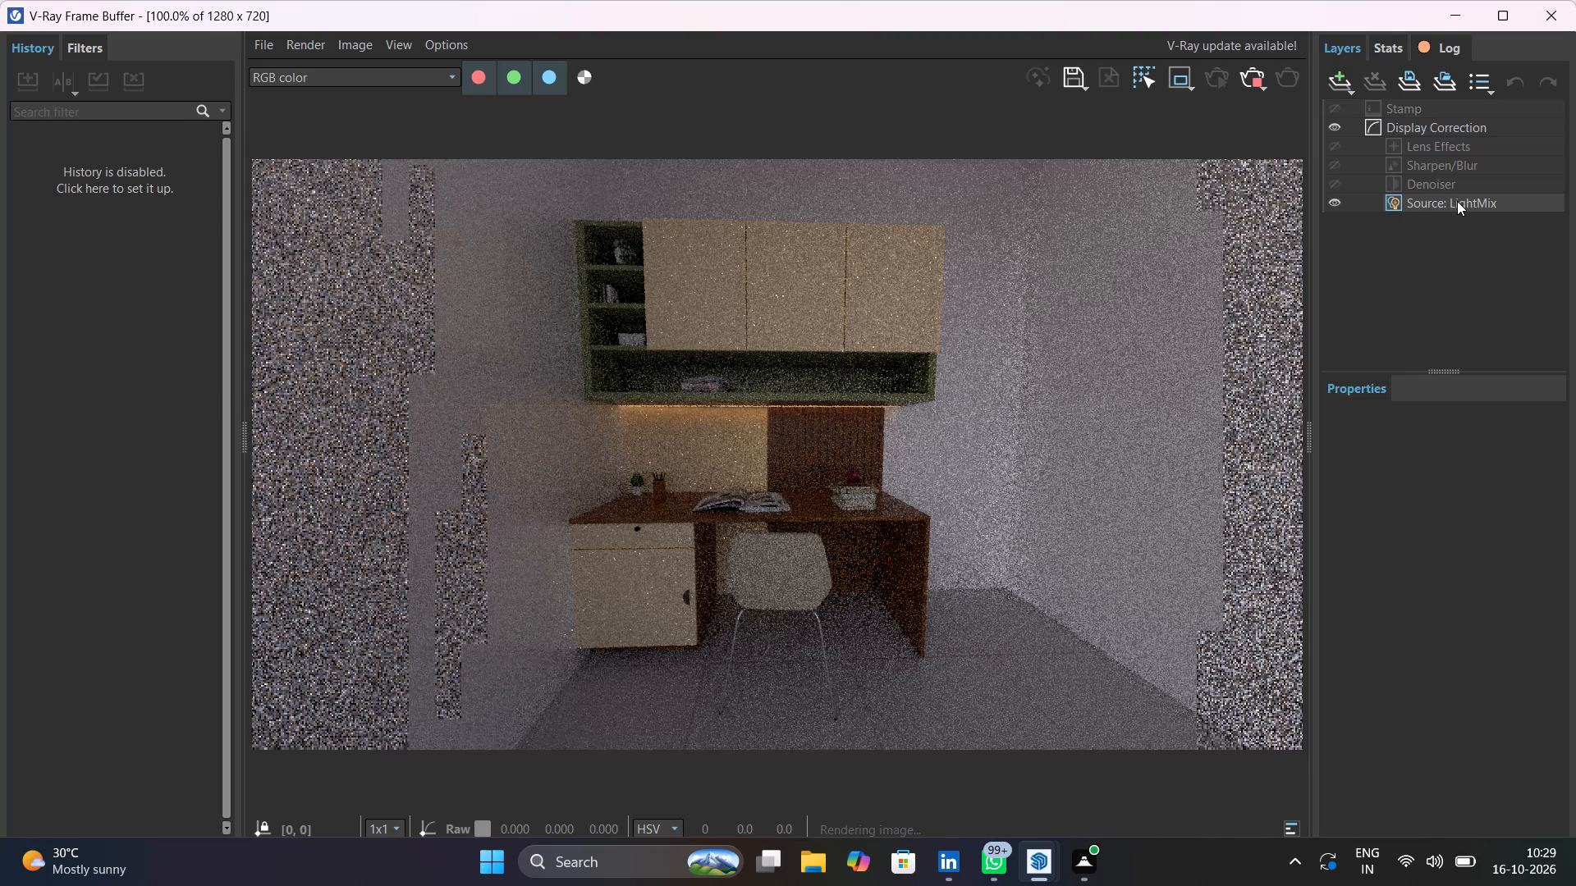
Set the Rectangle Light and Environment intensities to 2 in the Light Mix source.
click(1457, 201)
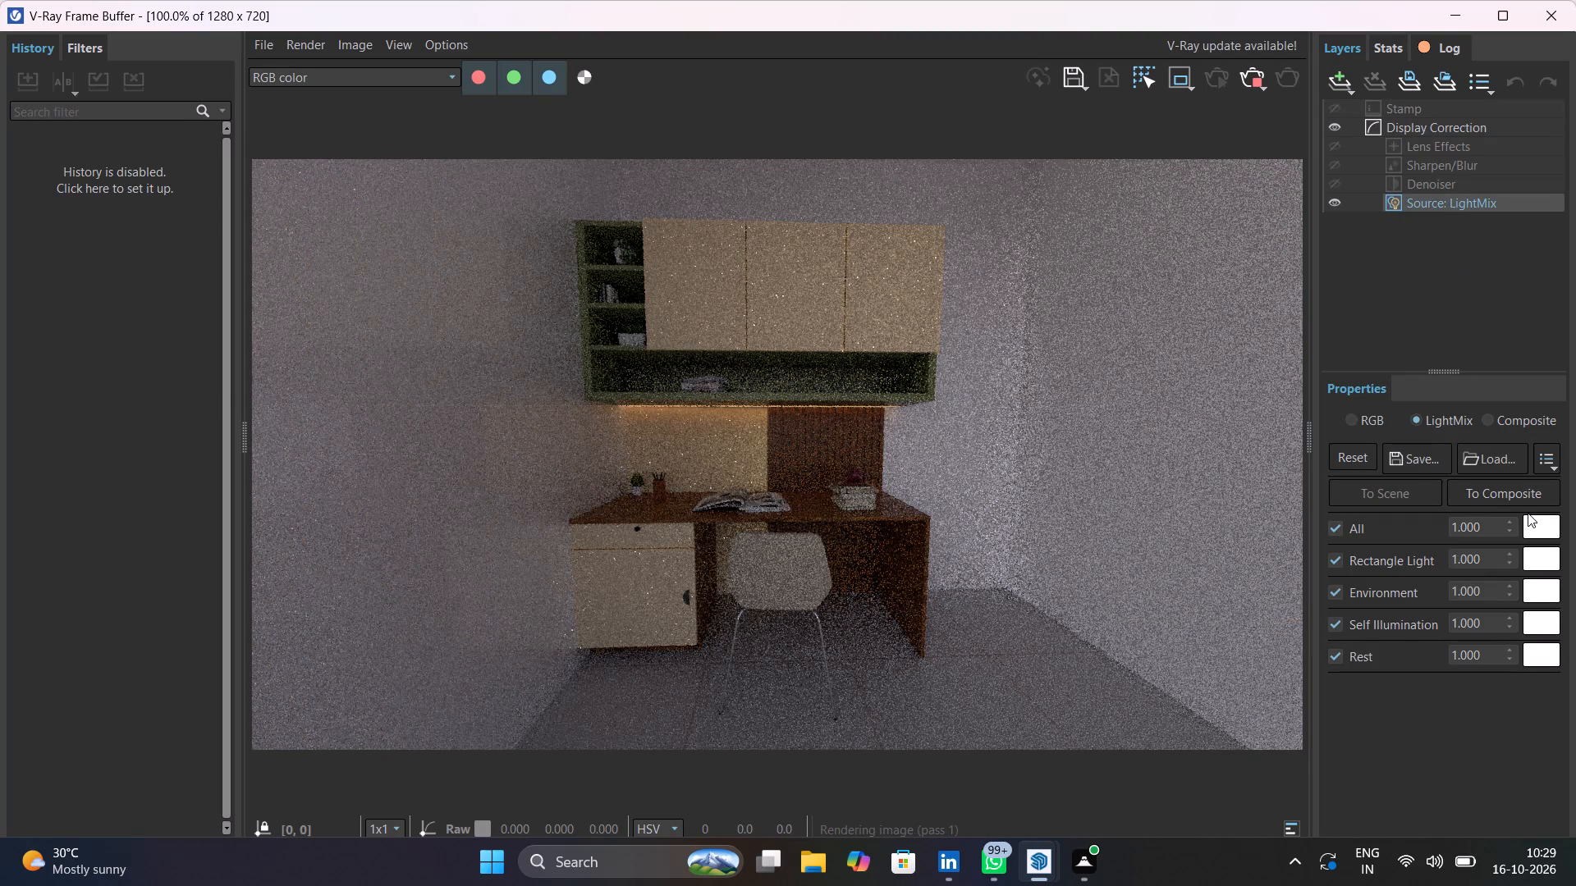
drag(1499, 555, 1450, 555)
key(2)
key(Return)
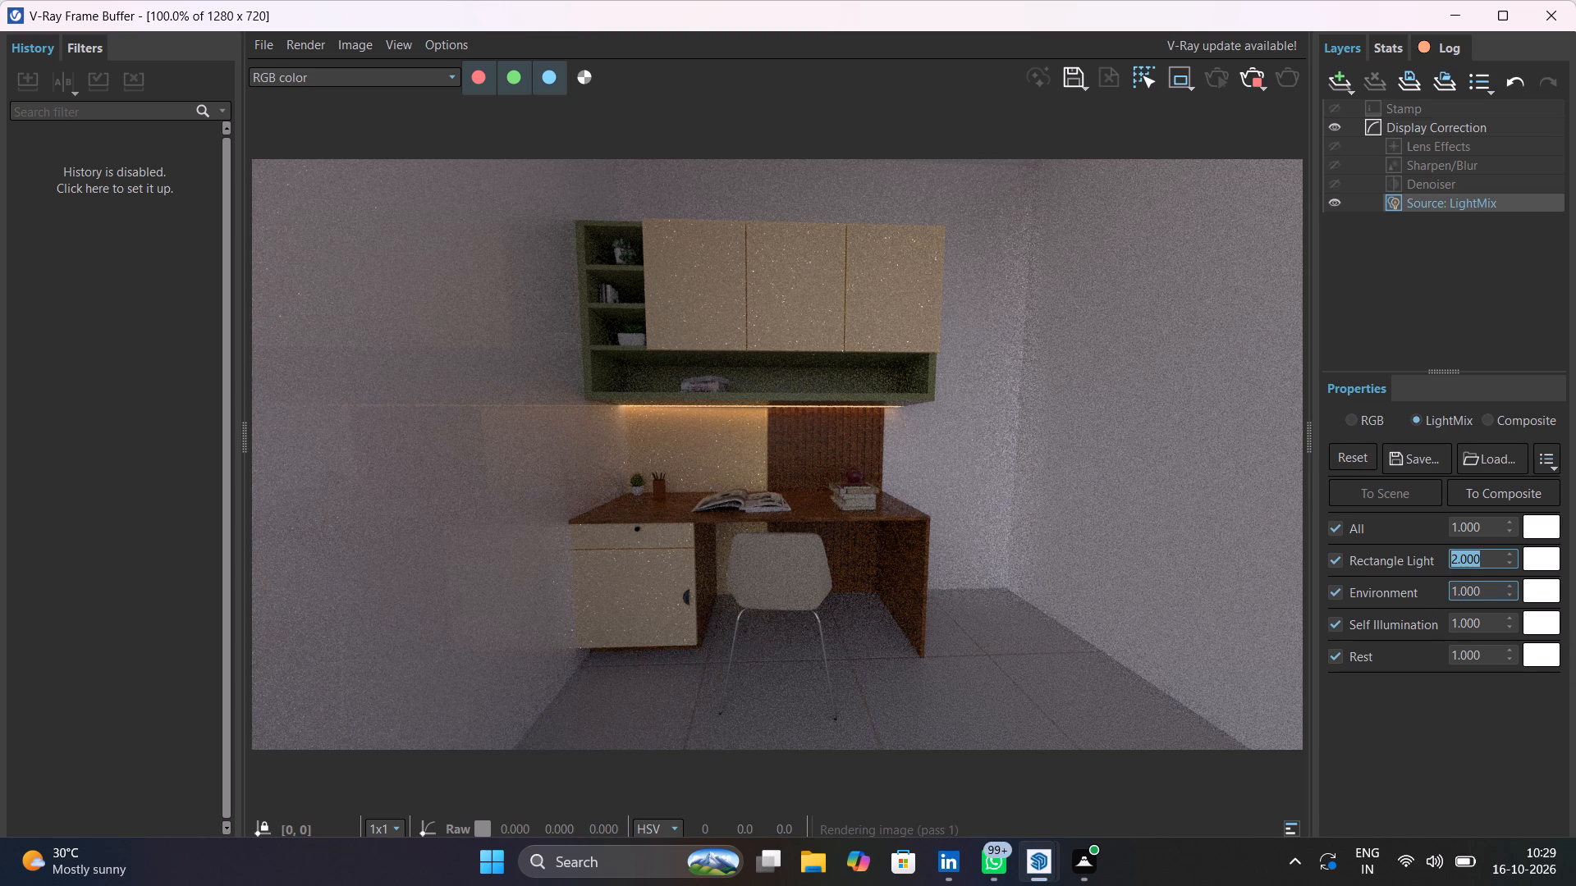
drag(1479, 587, 1387, 589)
key(2)
key(Return)
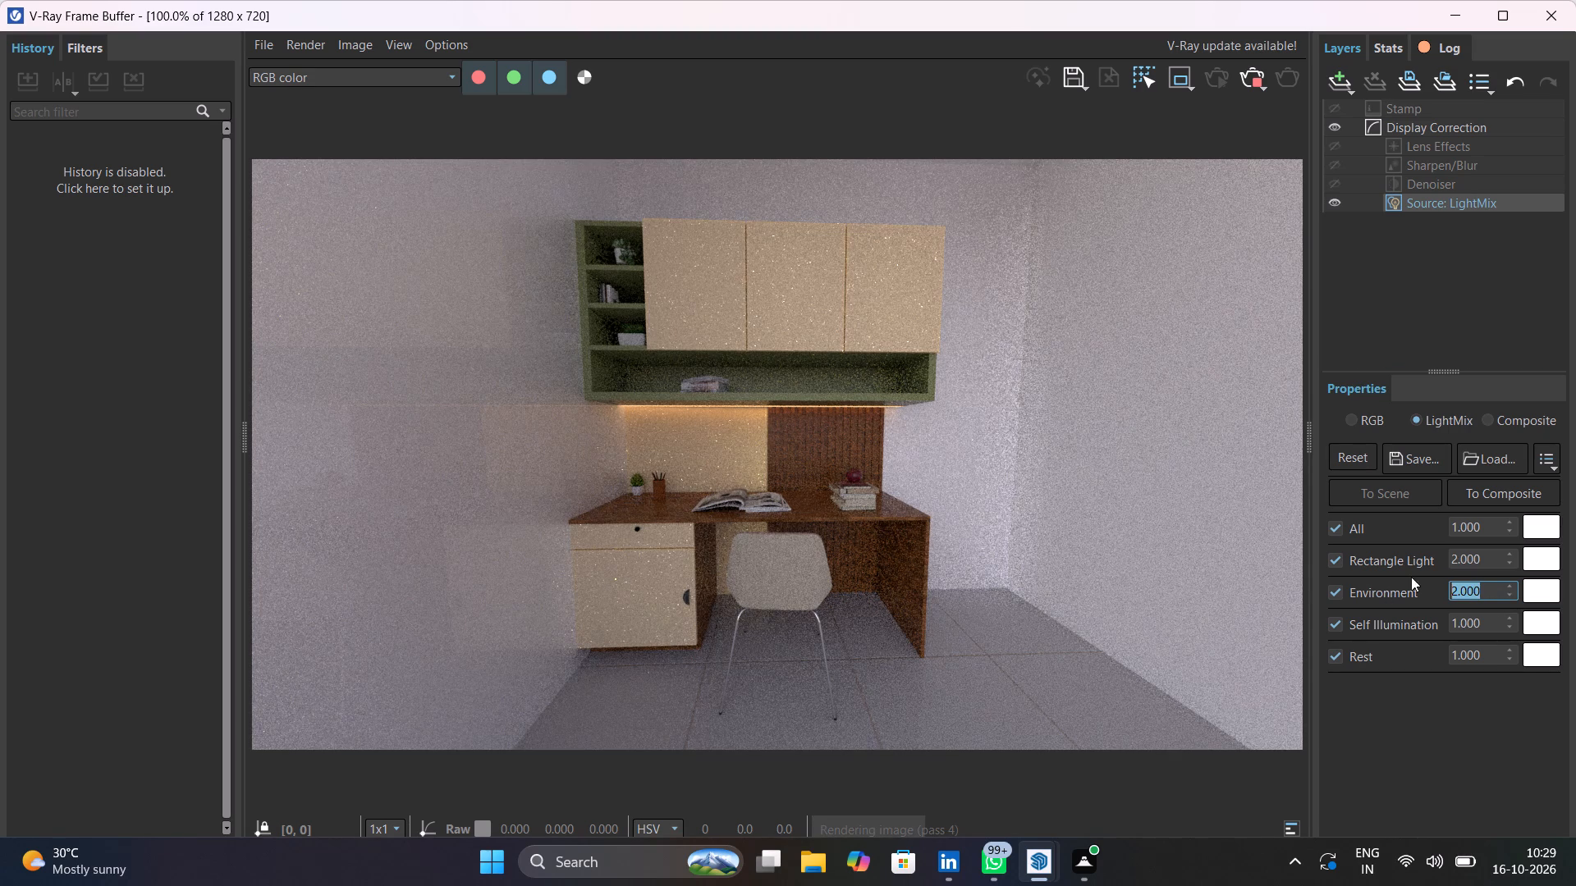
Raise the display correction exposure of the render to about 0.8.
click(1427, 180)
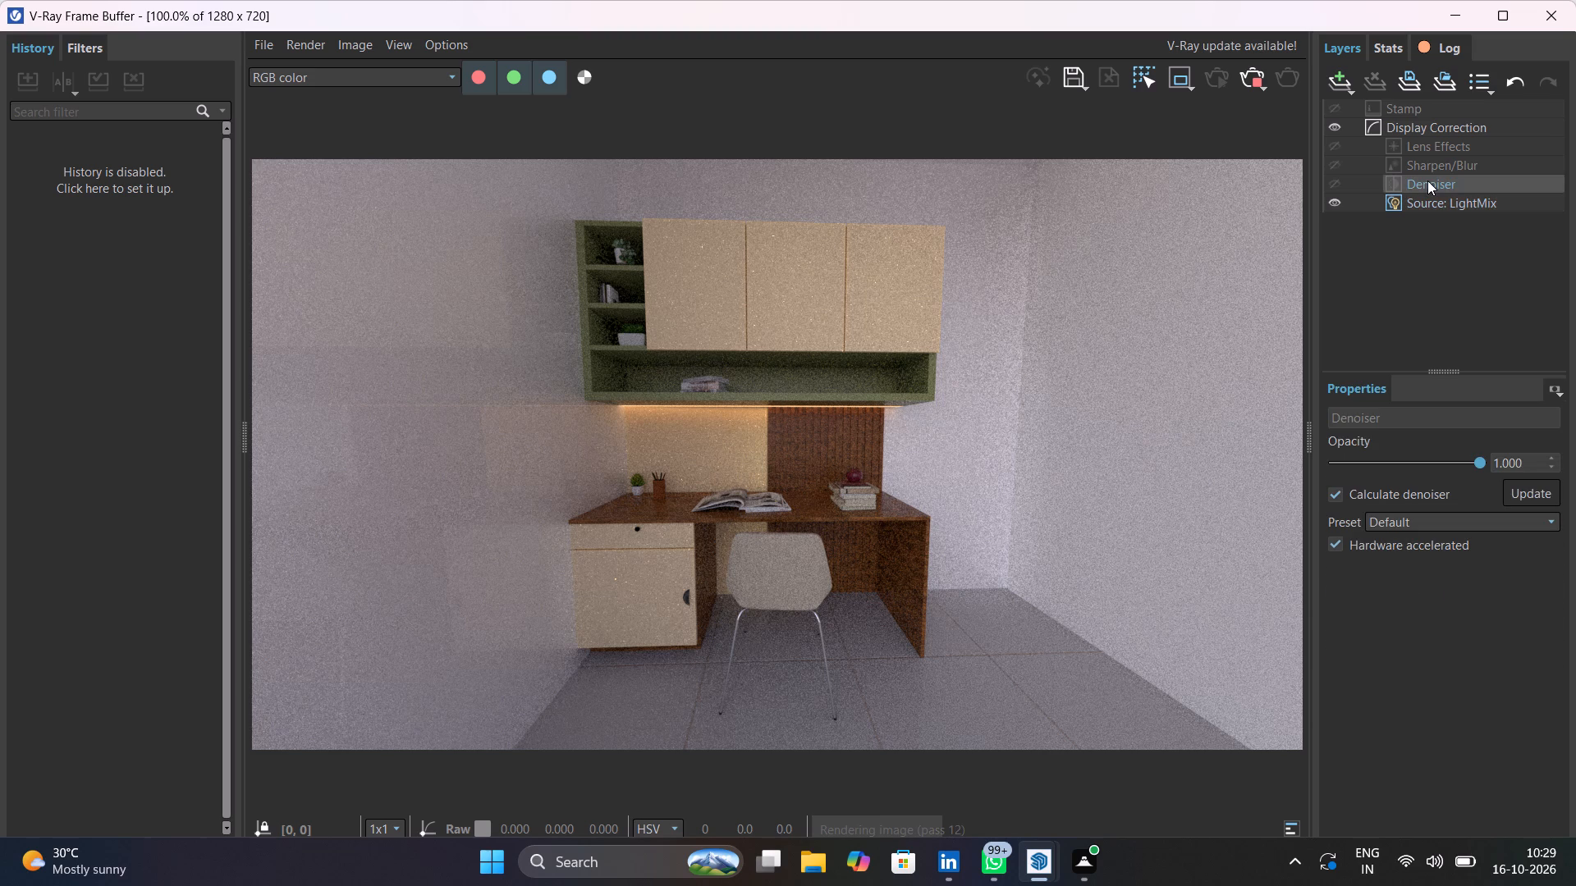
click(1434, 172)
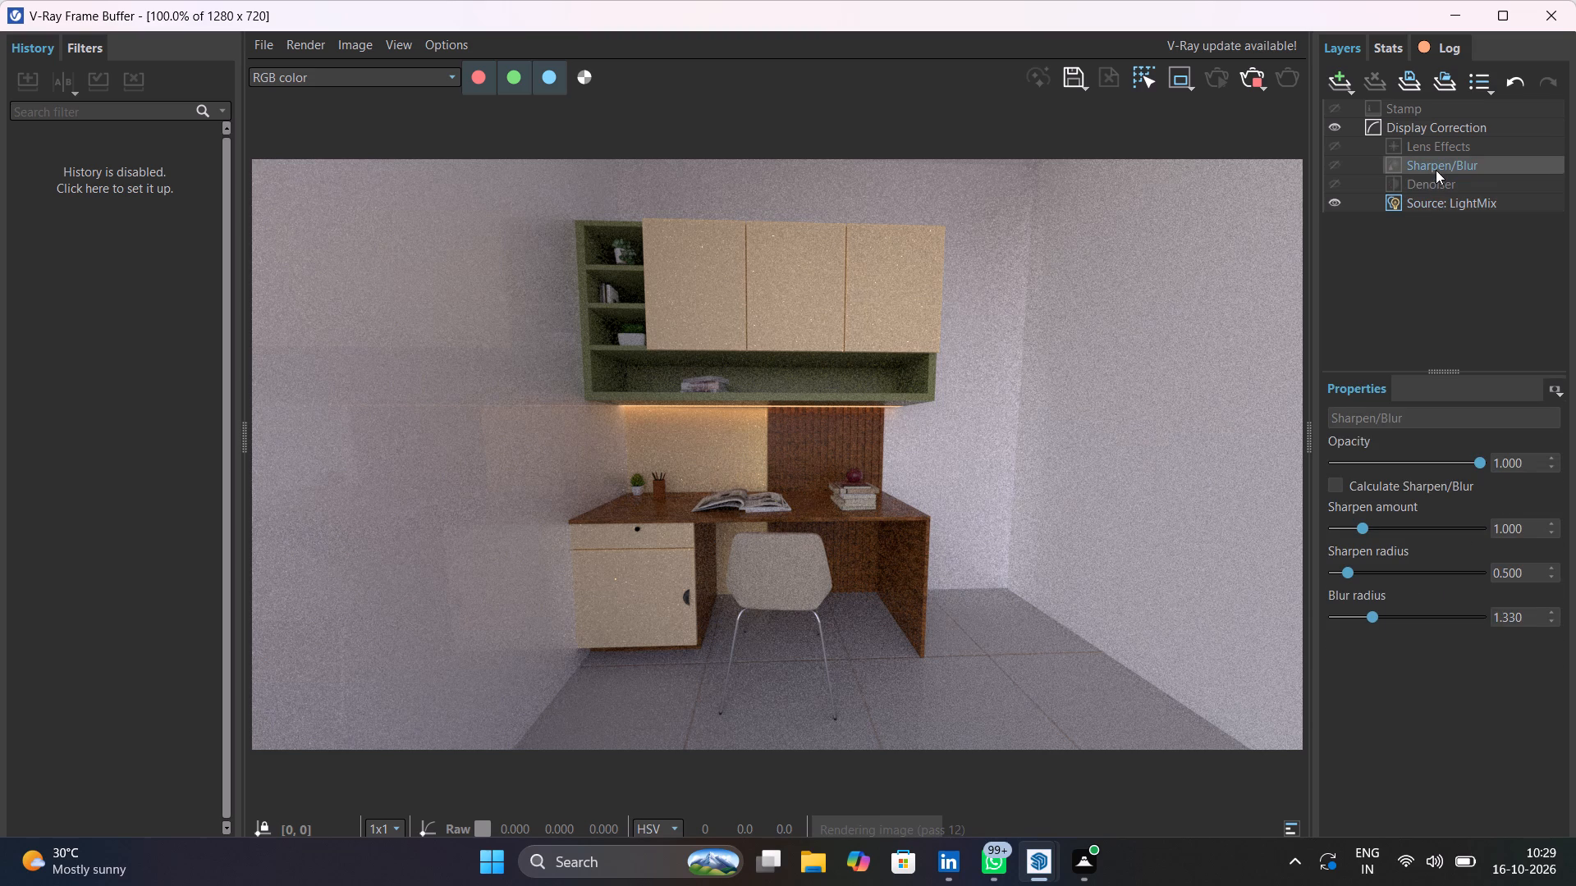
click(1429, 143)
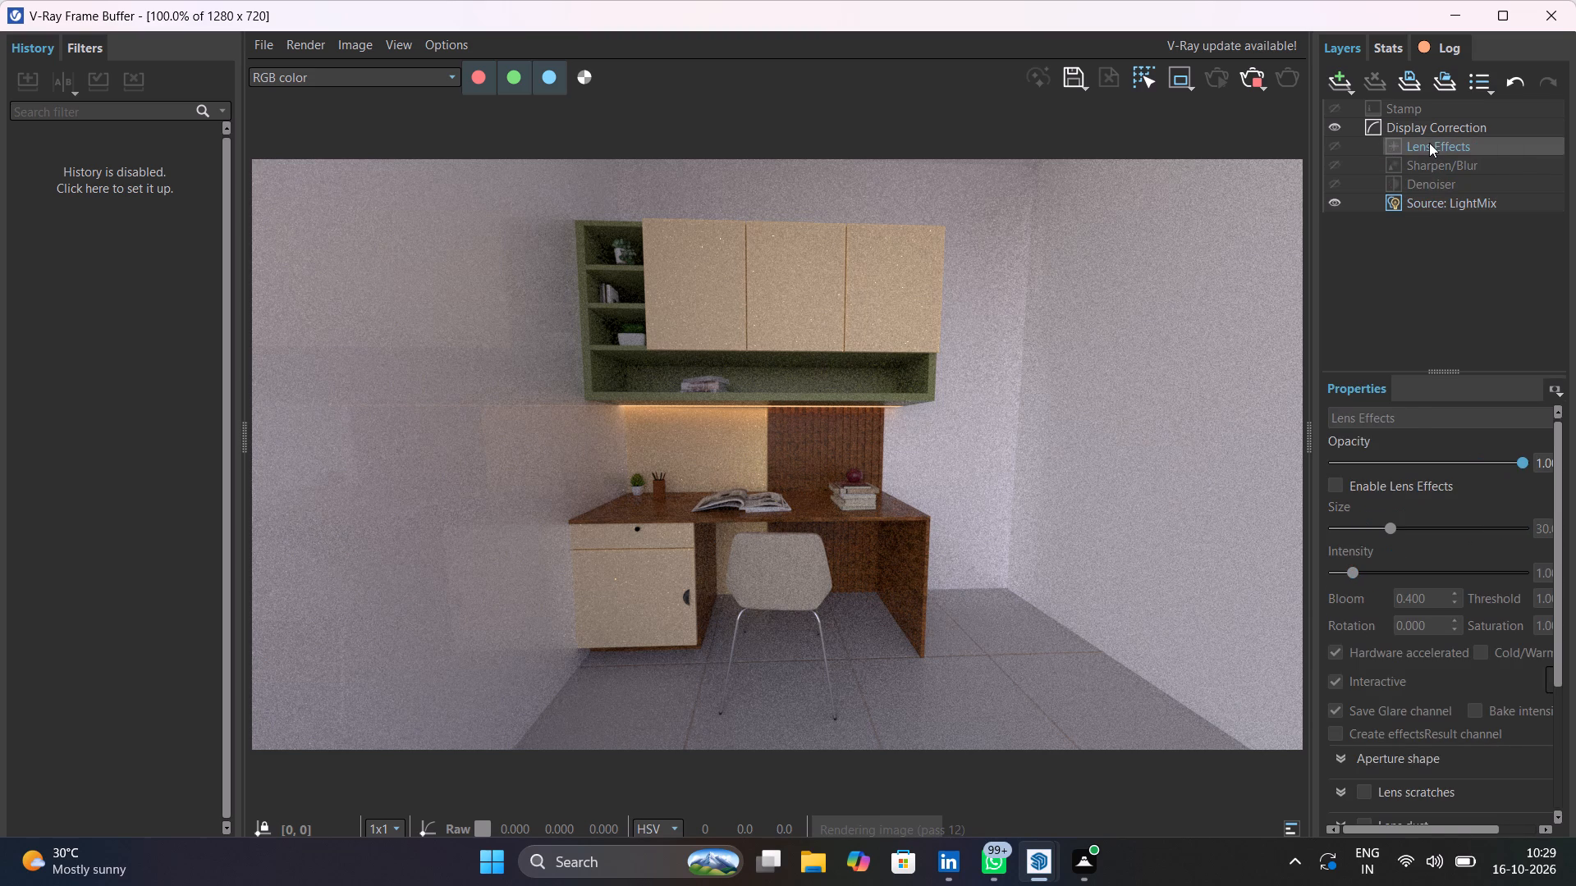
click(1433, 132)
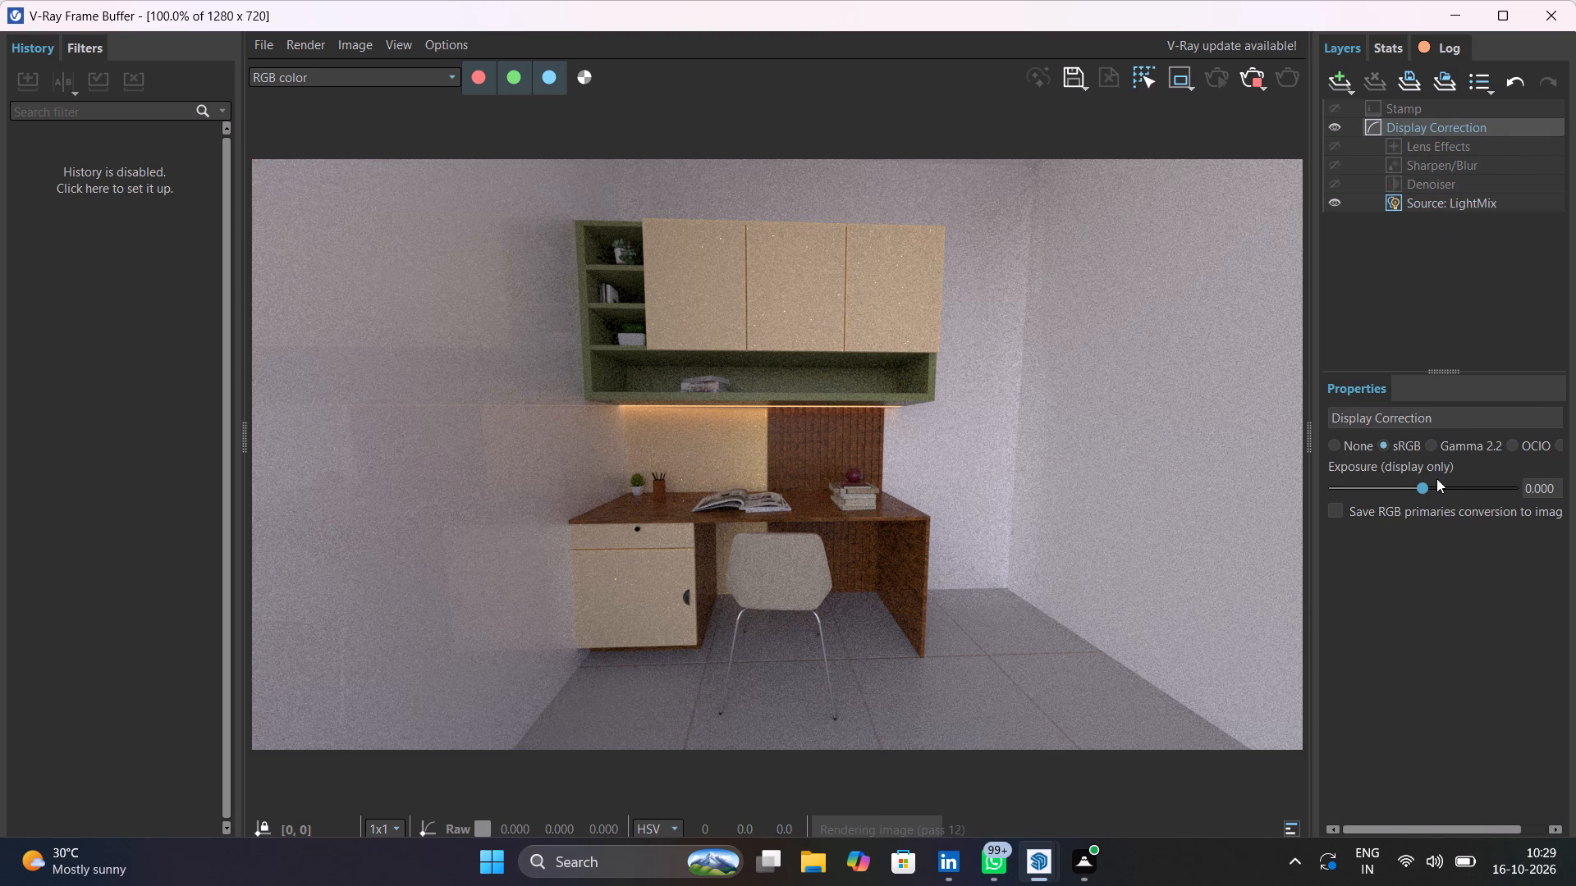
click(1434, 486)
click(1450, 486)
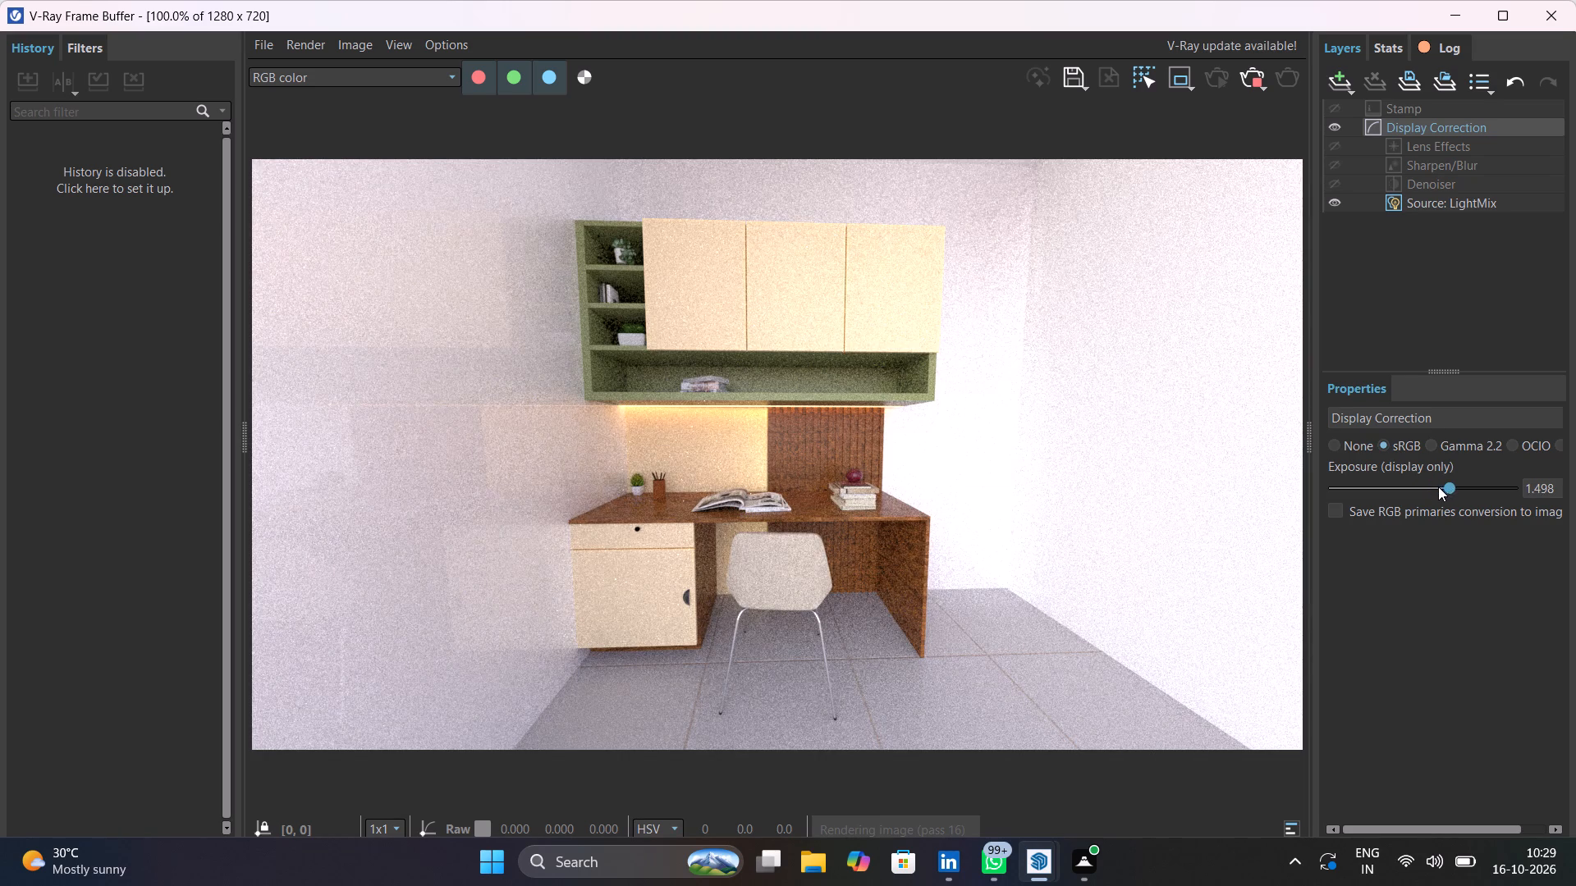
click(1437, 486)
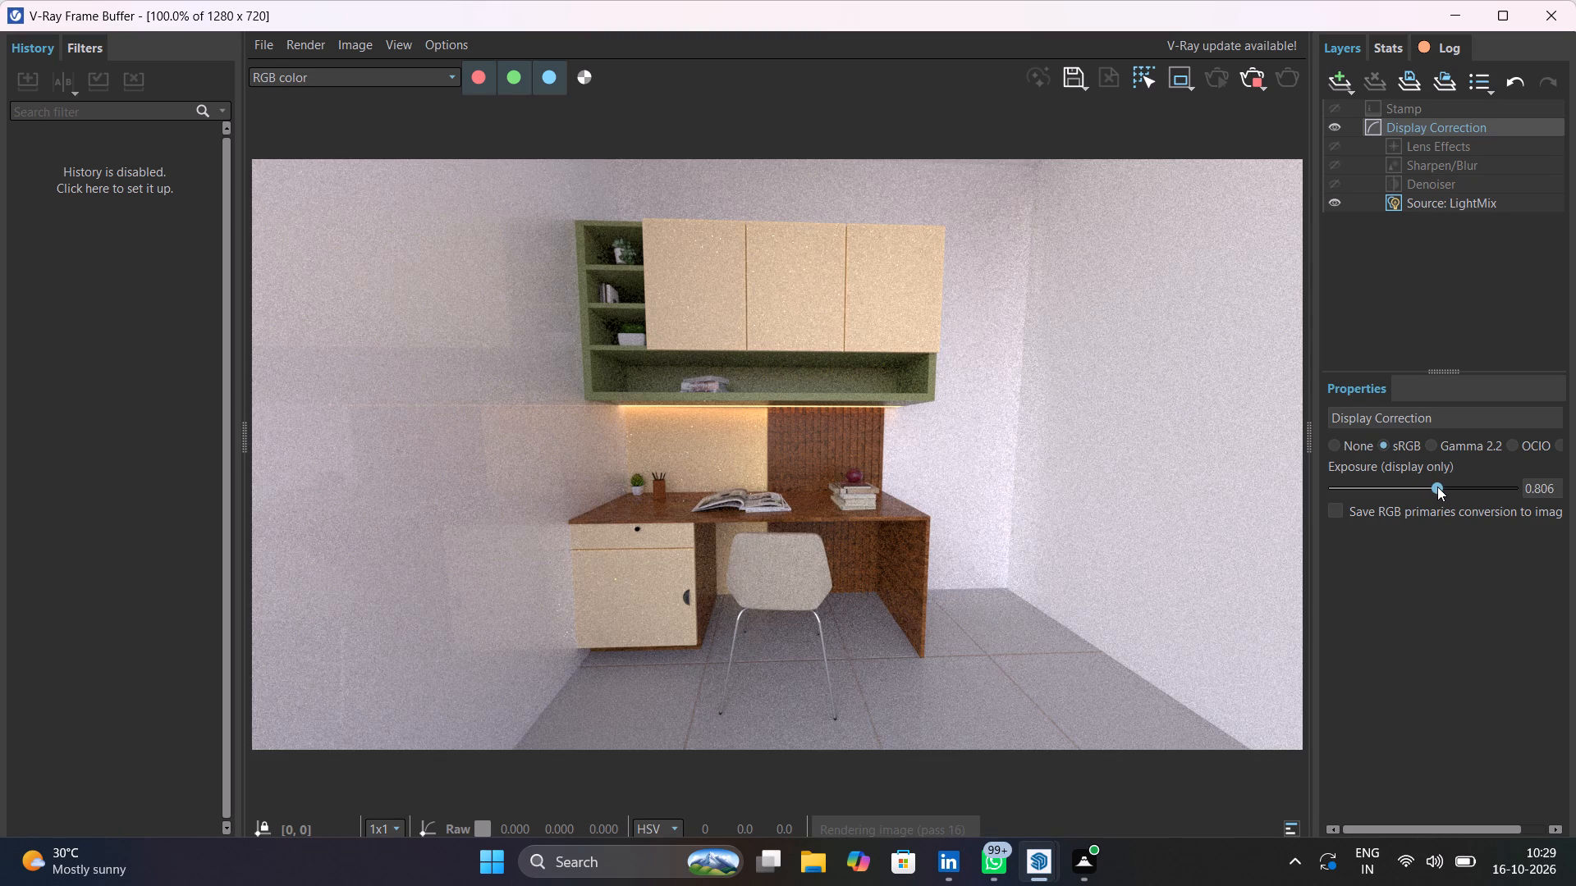
Try the Light Mix Environment intensity at 0.1, then set it to 1.
click(1459, 204)
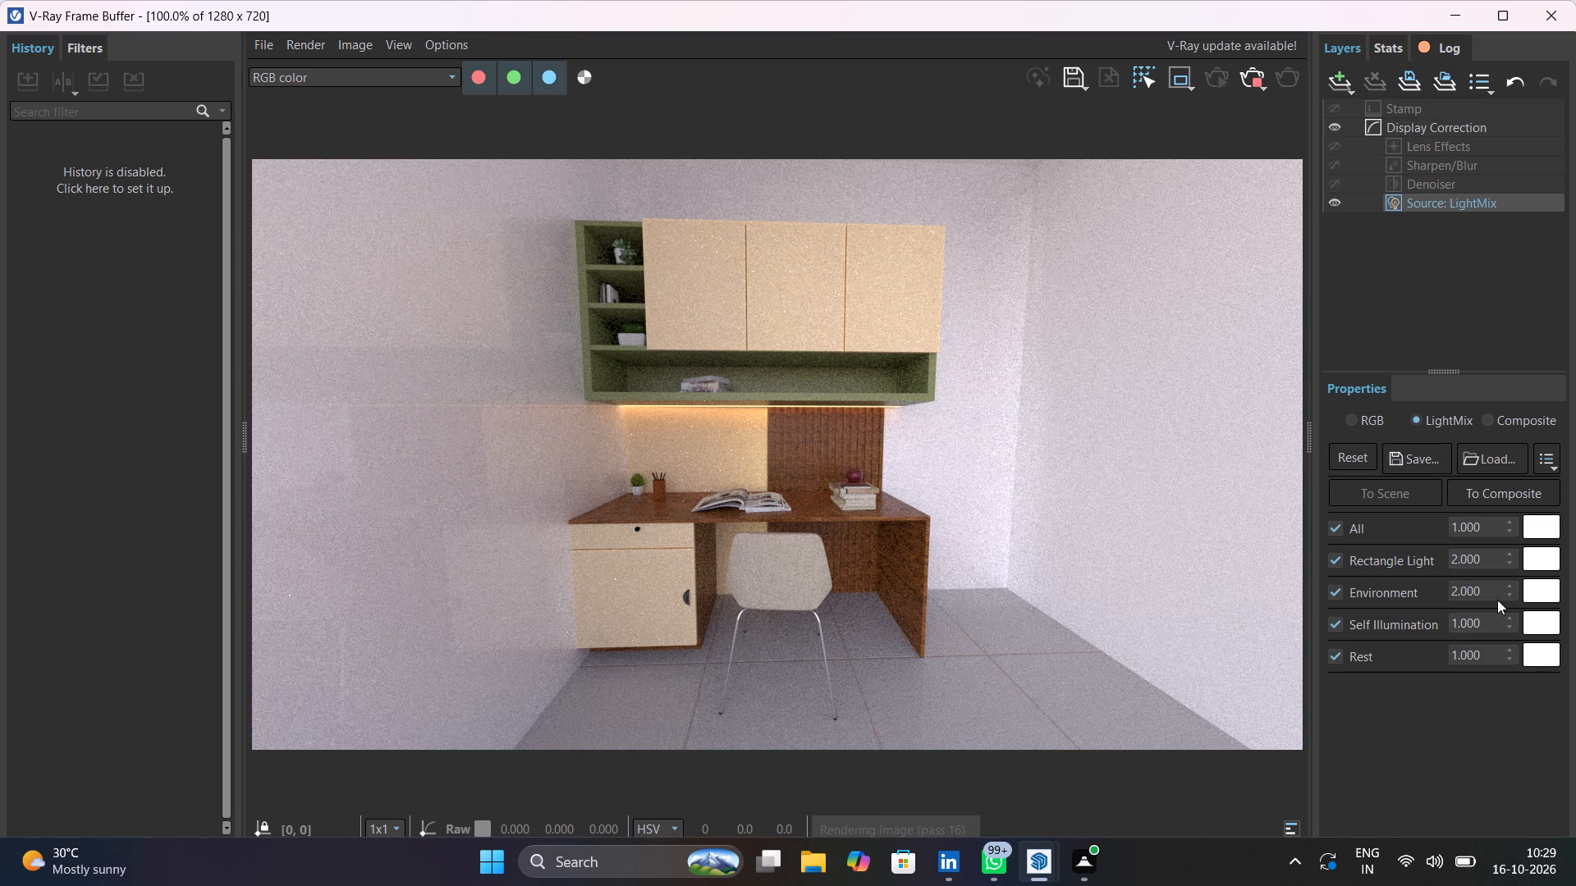
drag(1491, 588, 1423, 589)
text(0.1)
key(Return)
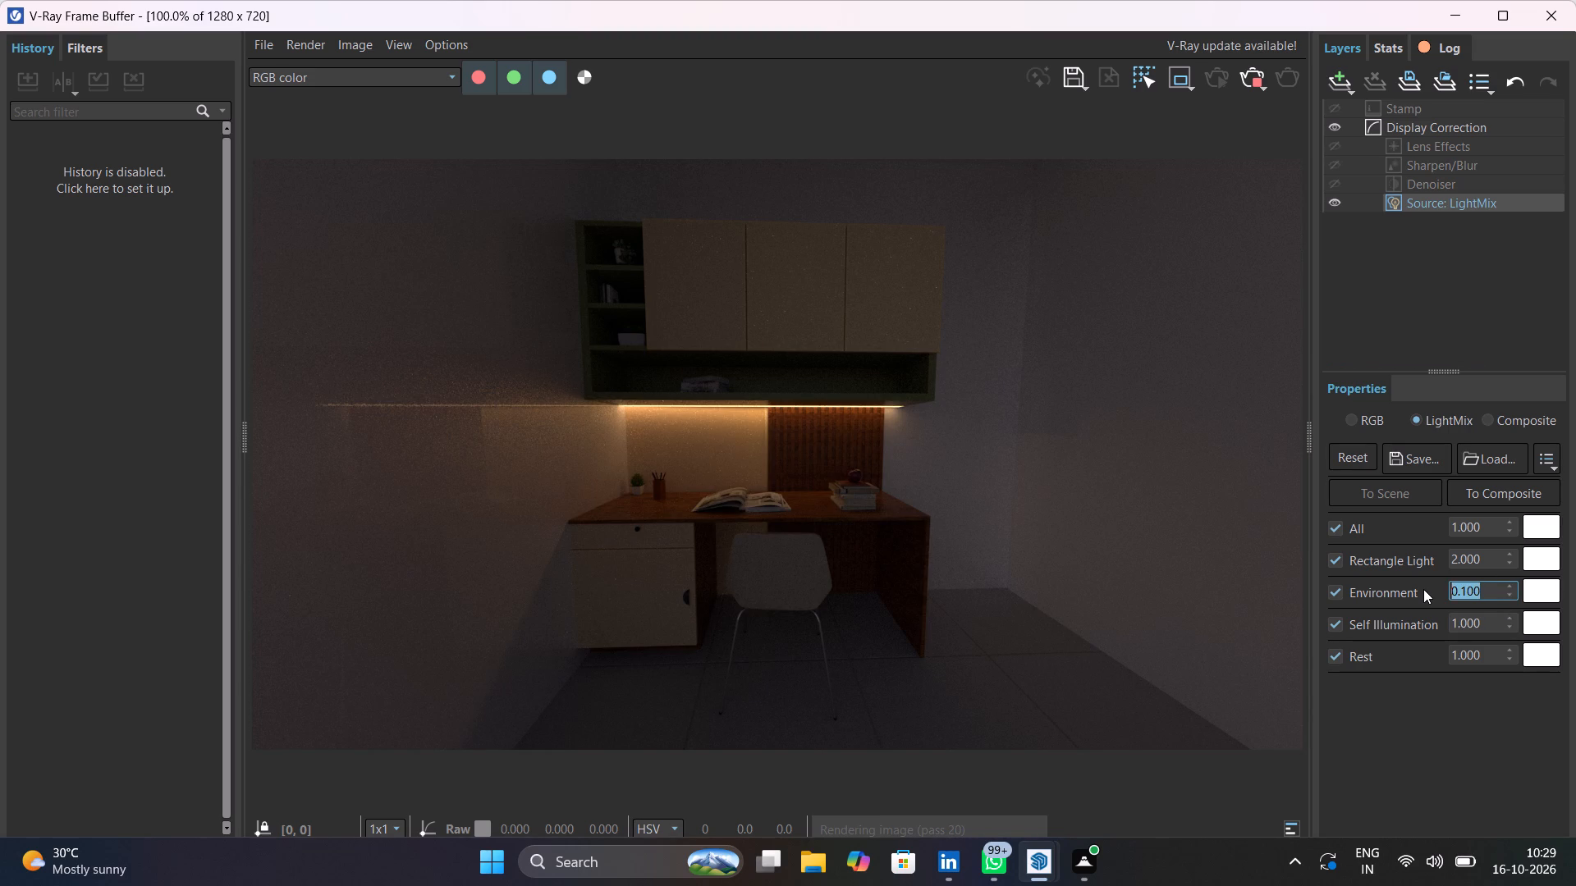
key(1)
key(Return)
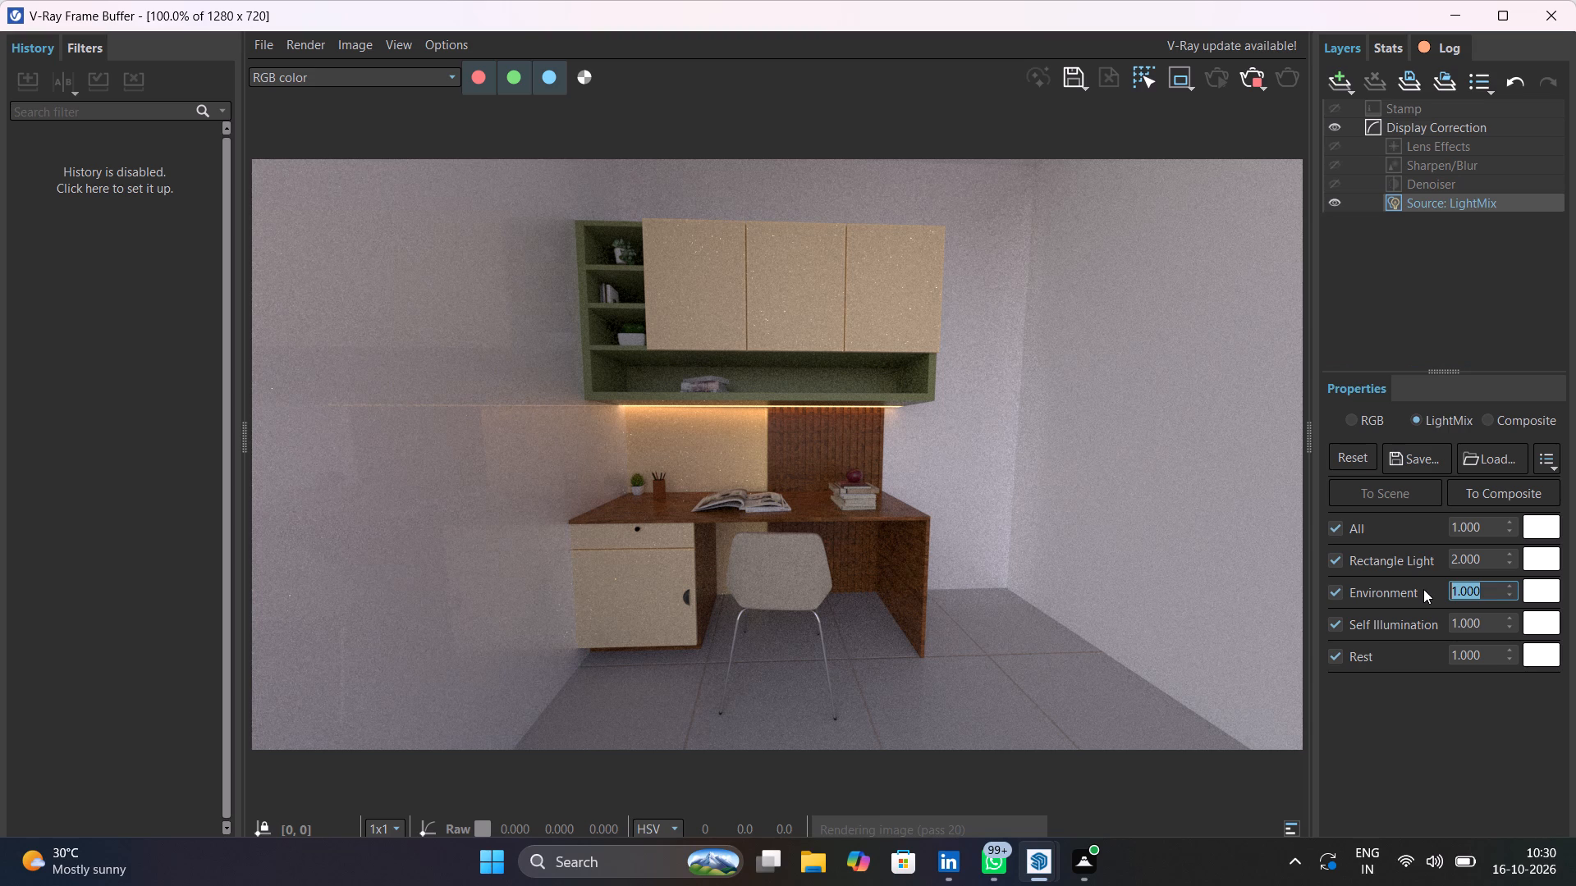
Raise the display correction exposure to about 2.05.
click(1477, 130)
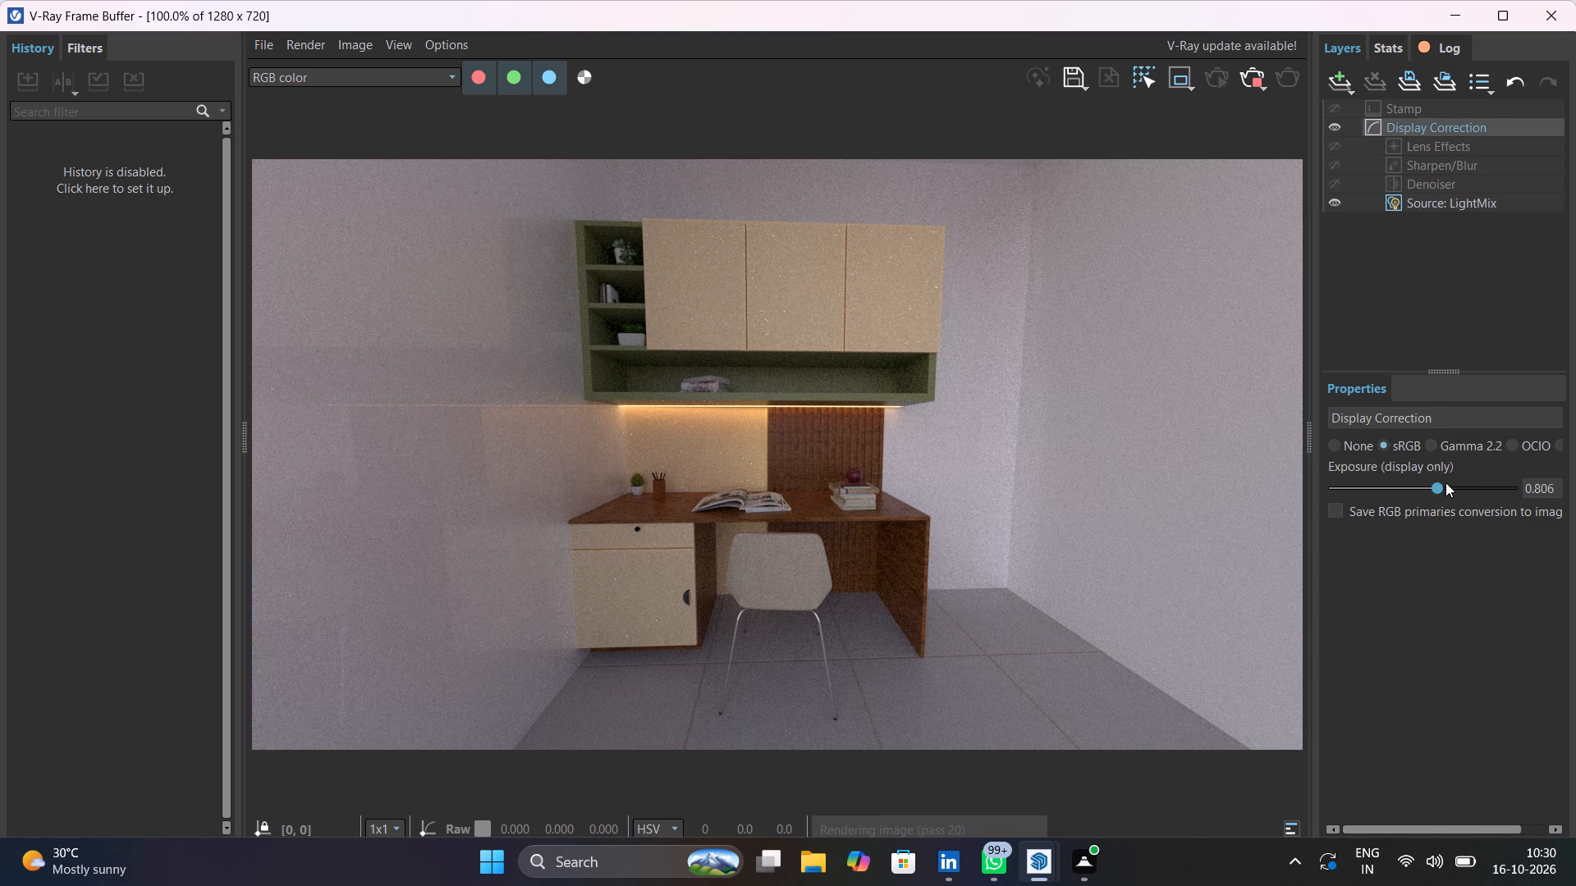
click(1450, 487)
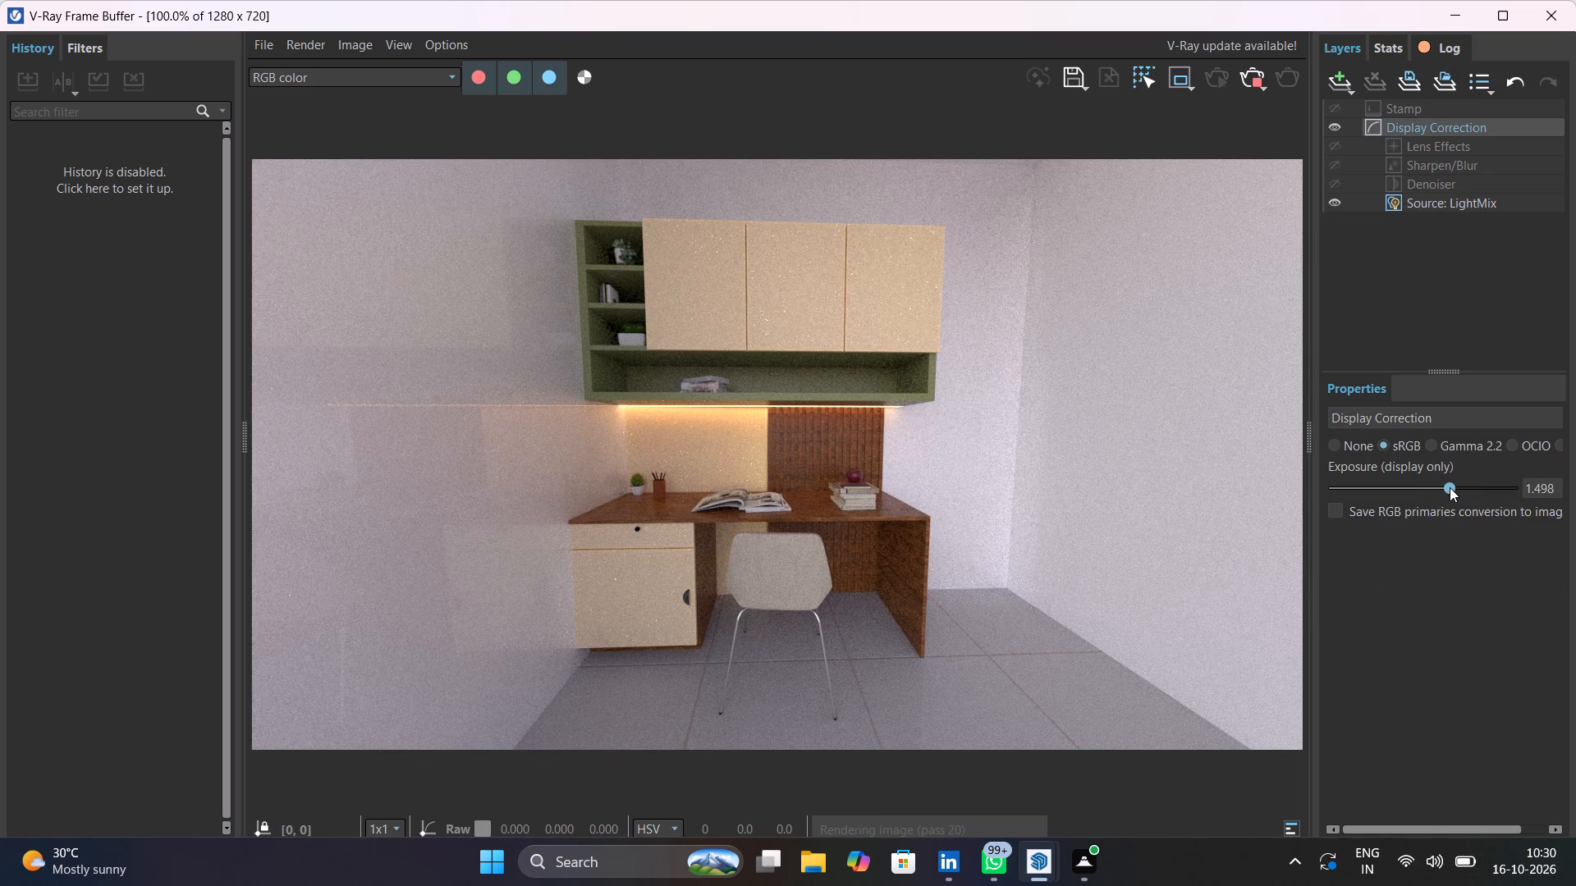
click(1459, 489)
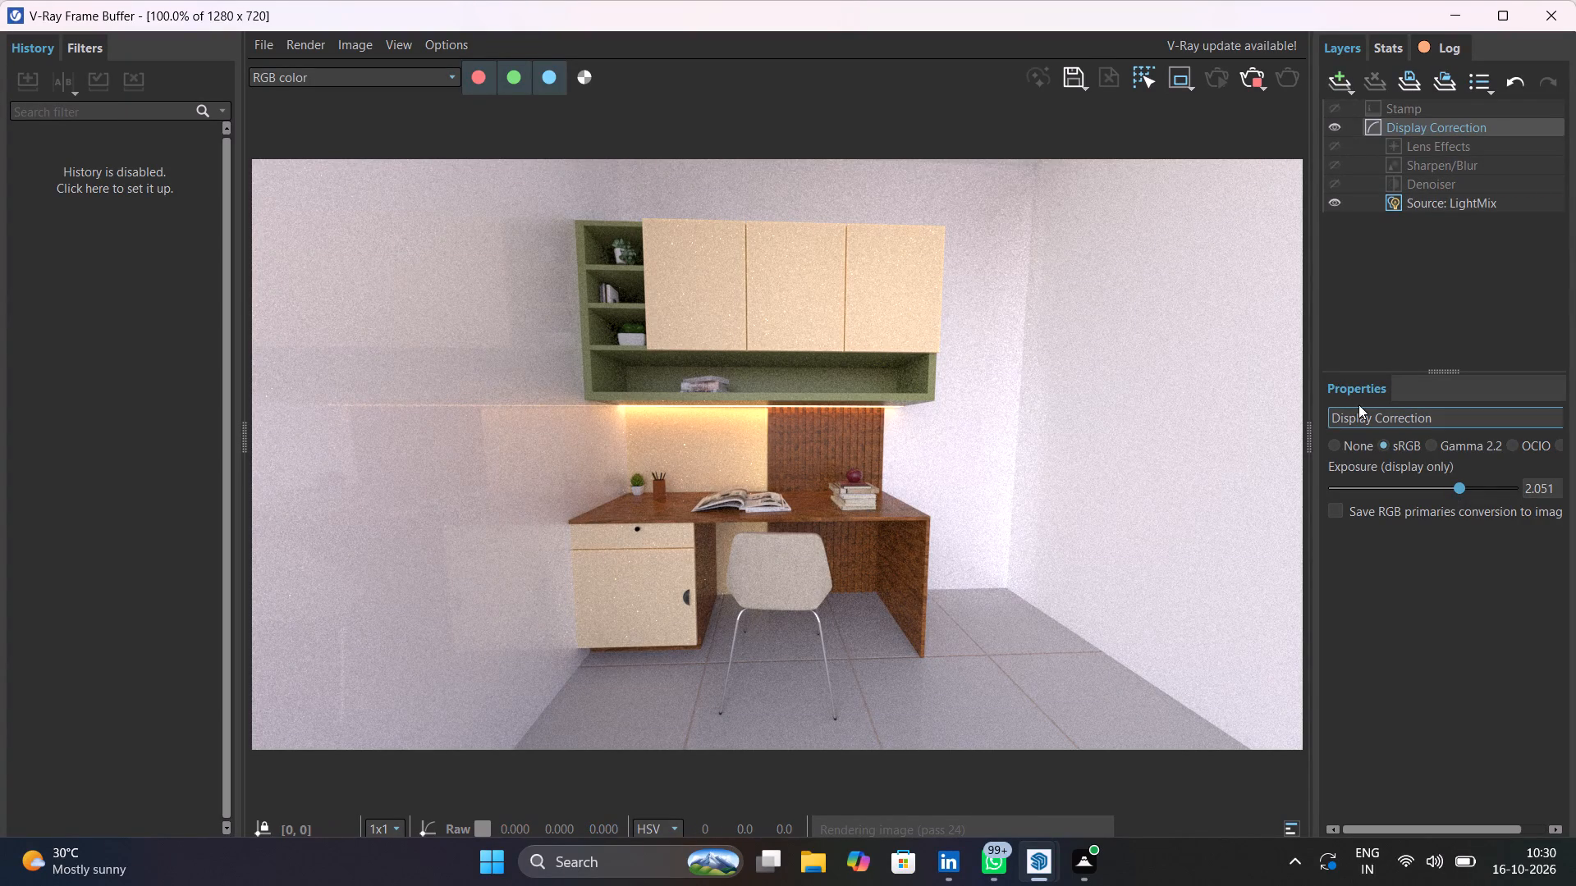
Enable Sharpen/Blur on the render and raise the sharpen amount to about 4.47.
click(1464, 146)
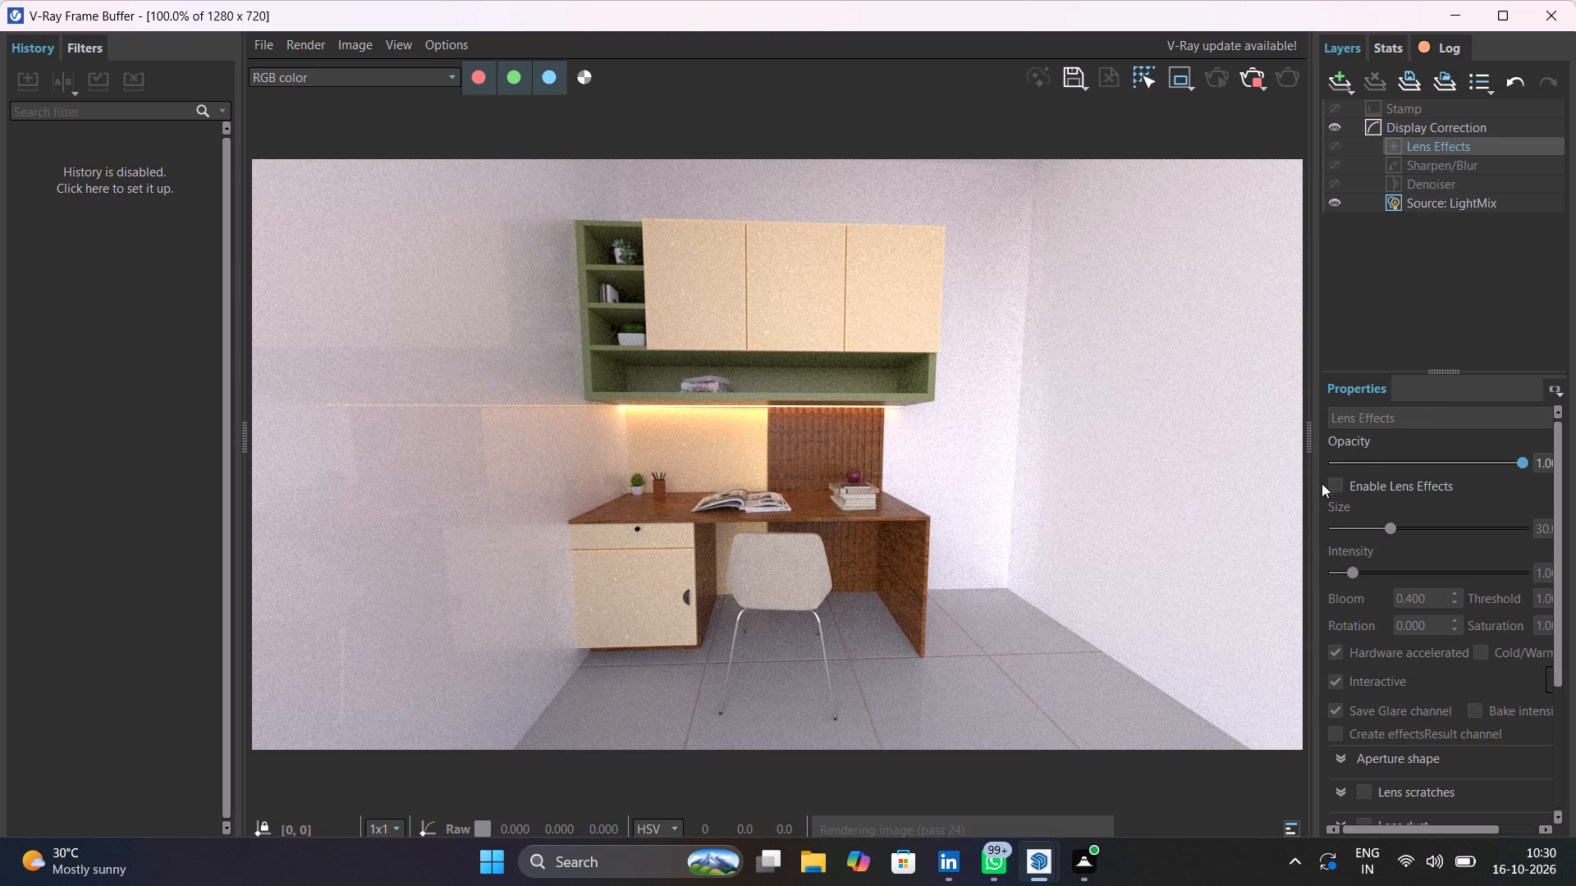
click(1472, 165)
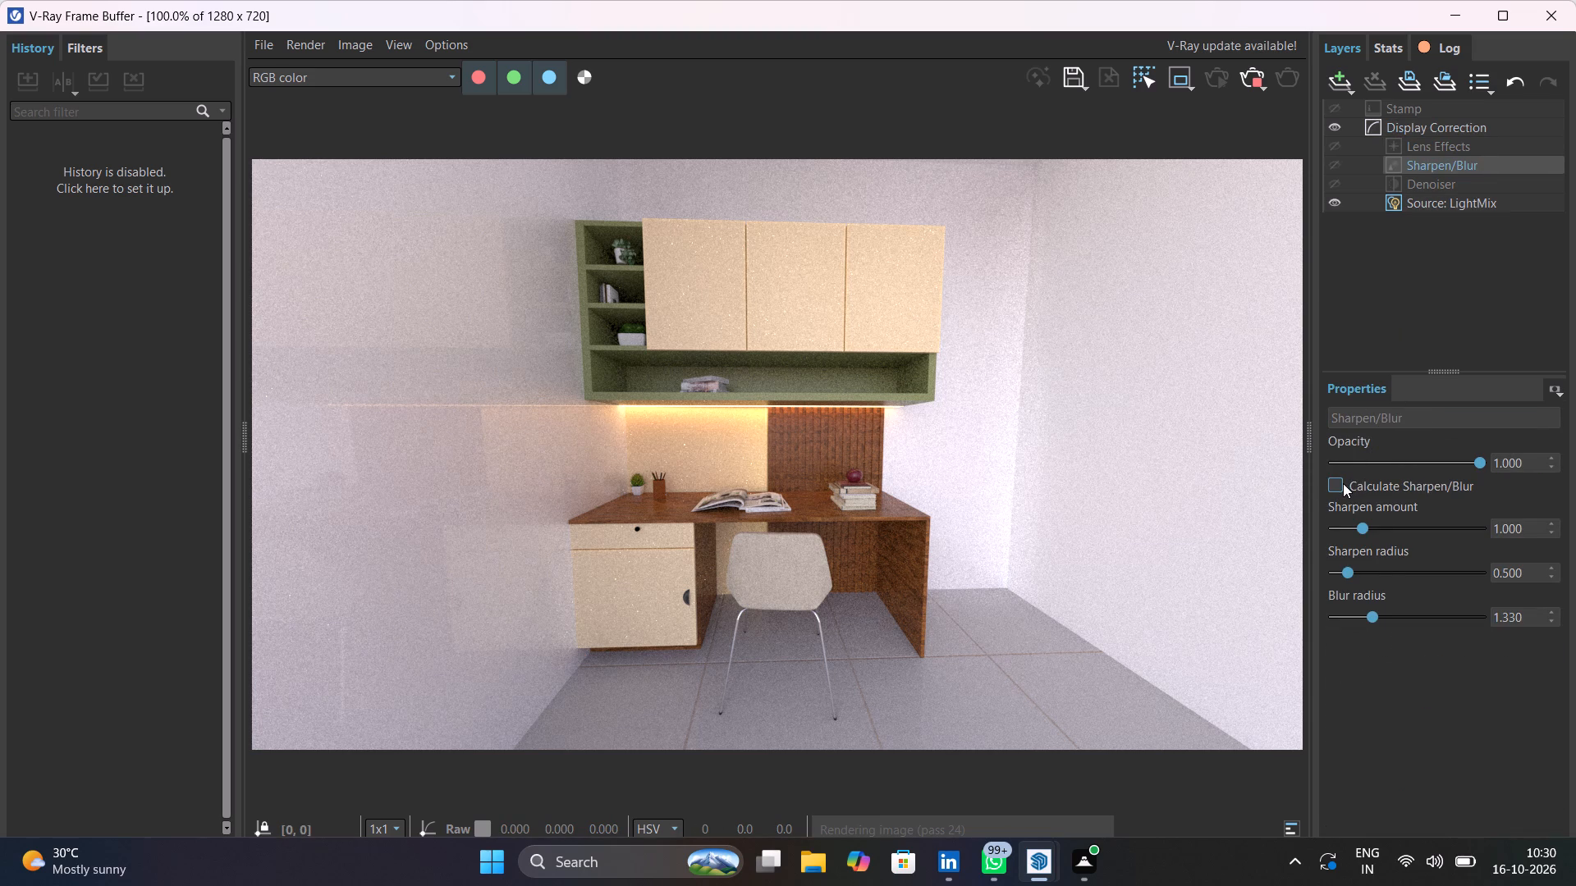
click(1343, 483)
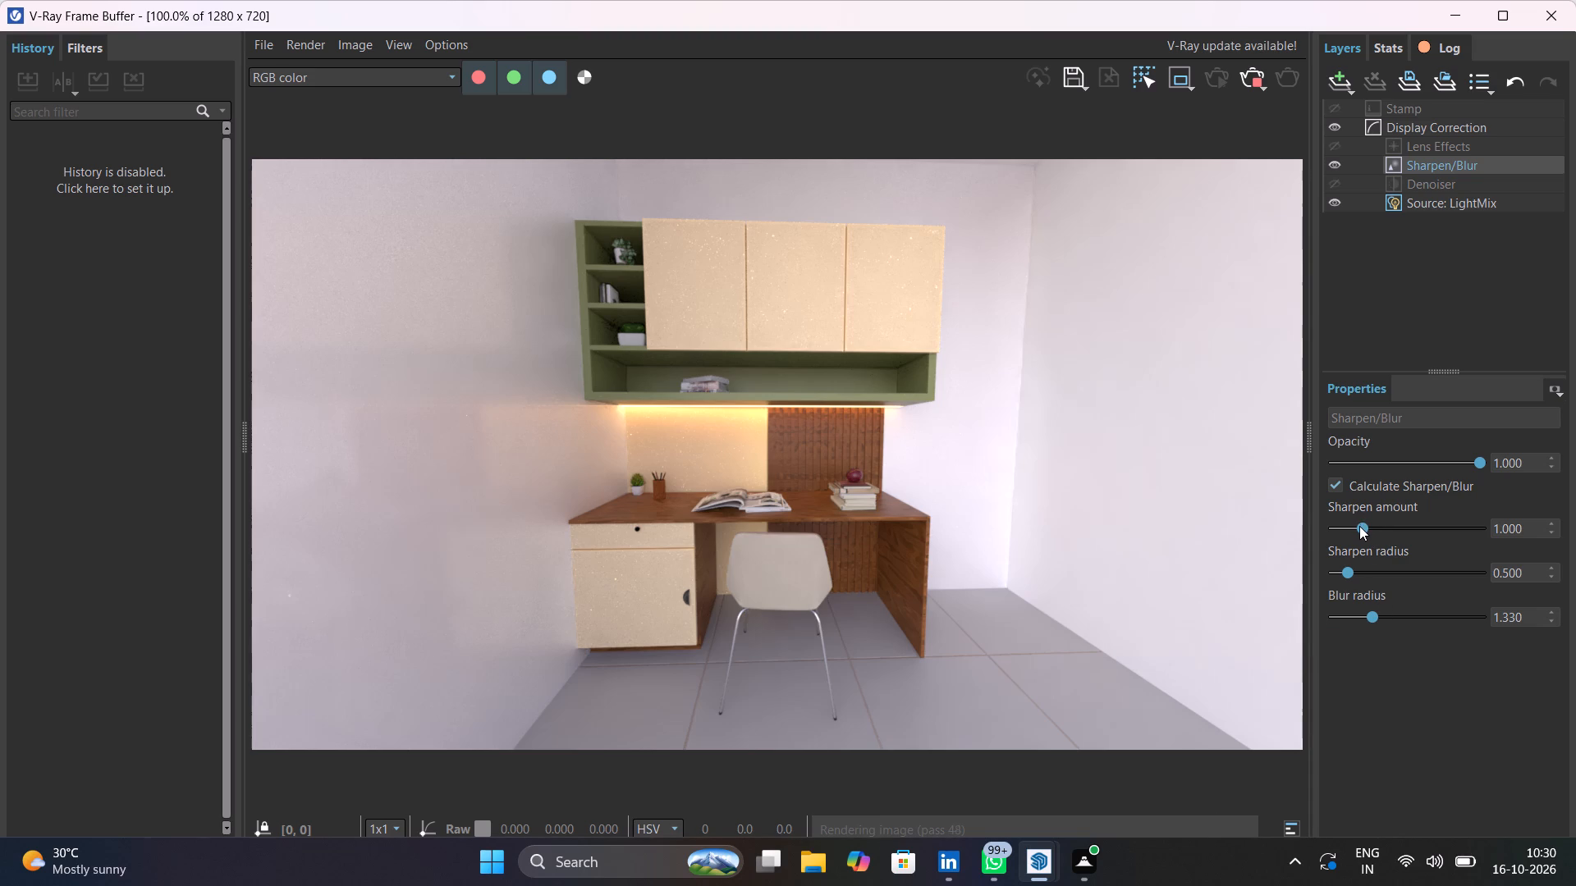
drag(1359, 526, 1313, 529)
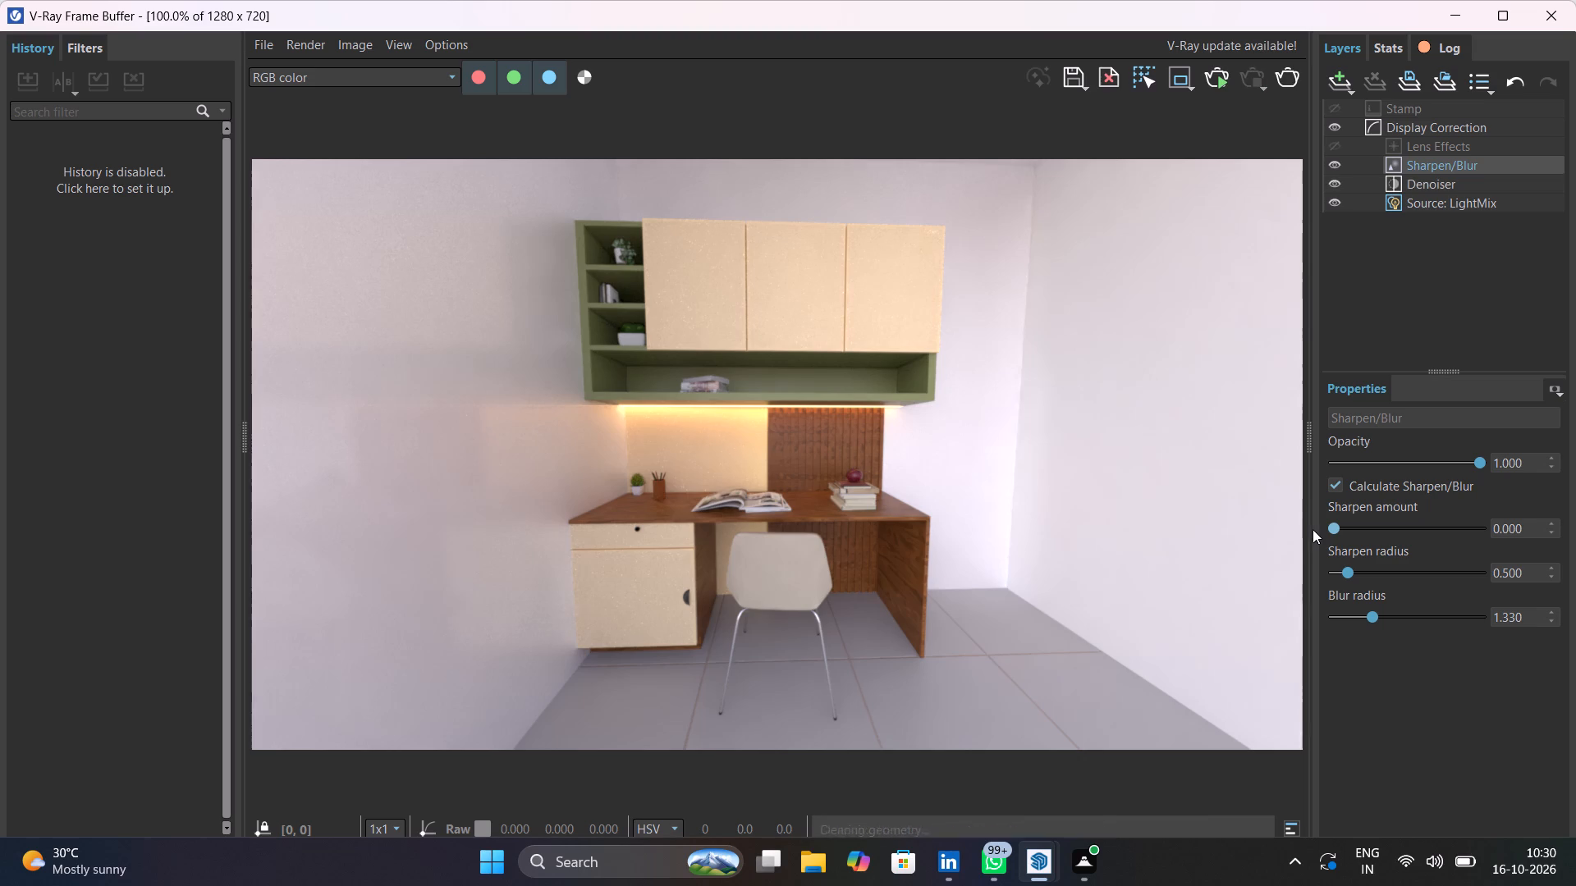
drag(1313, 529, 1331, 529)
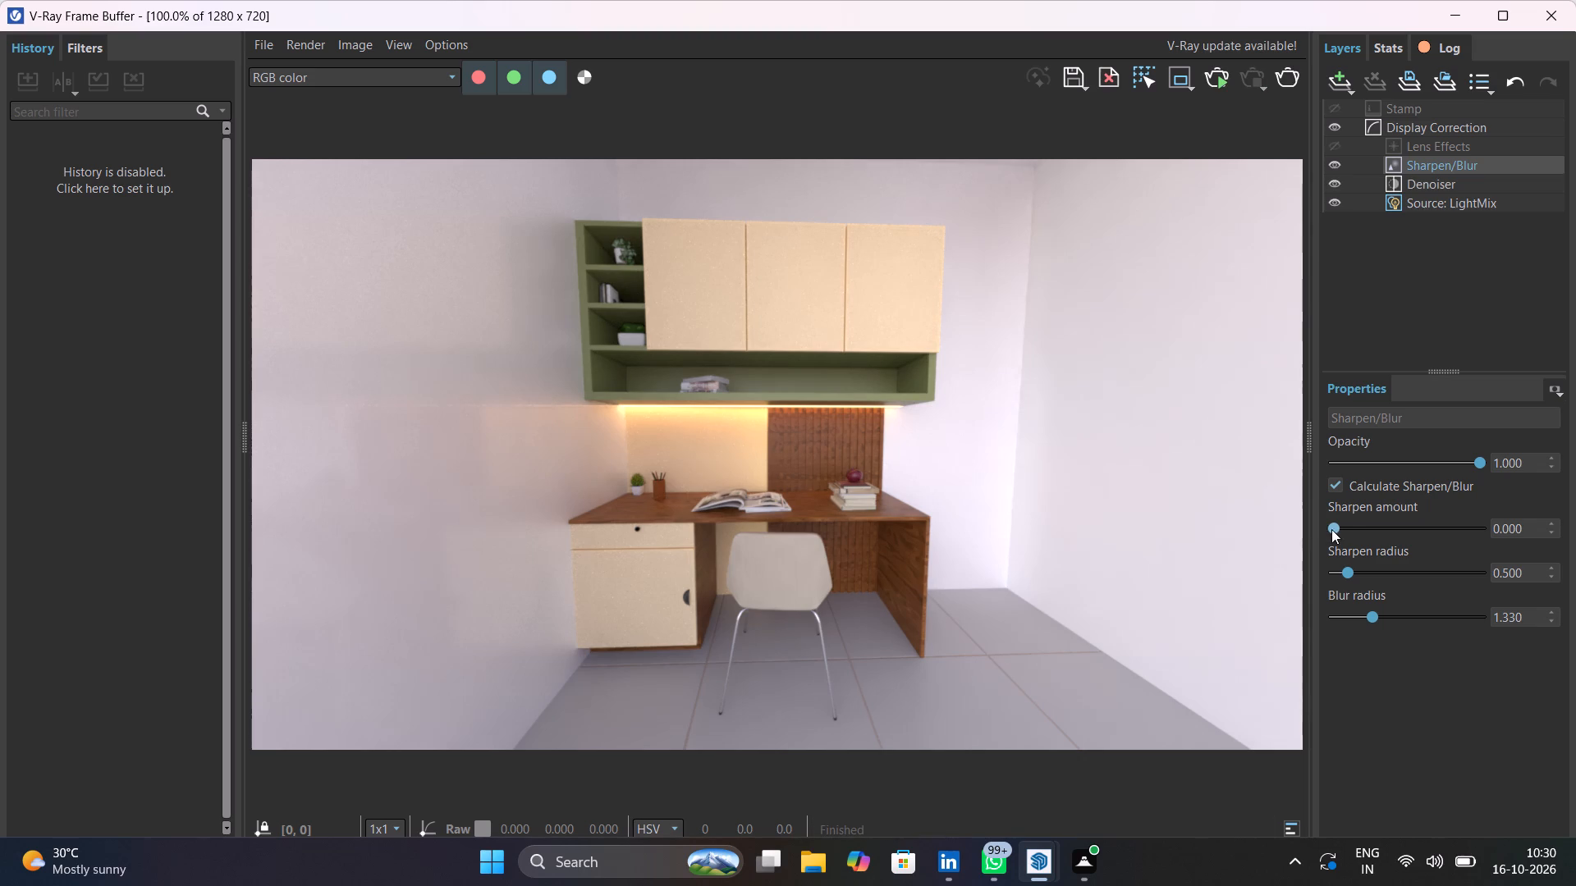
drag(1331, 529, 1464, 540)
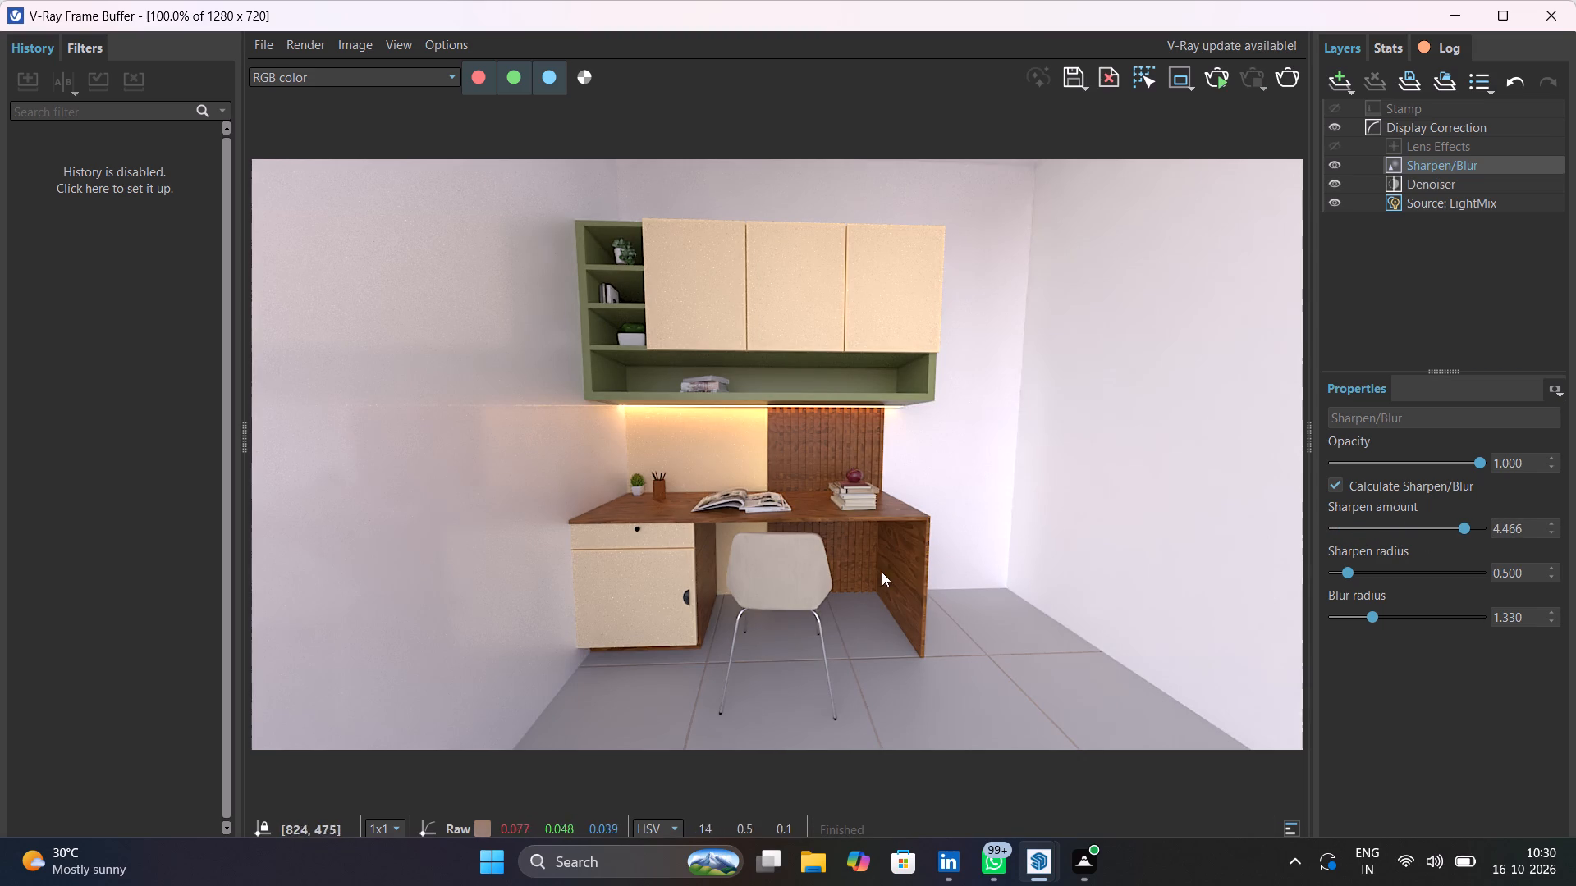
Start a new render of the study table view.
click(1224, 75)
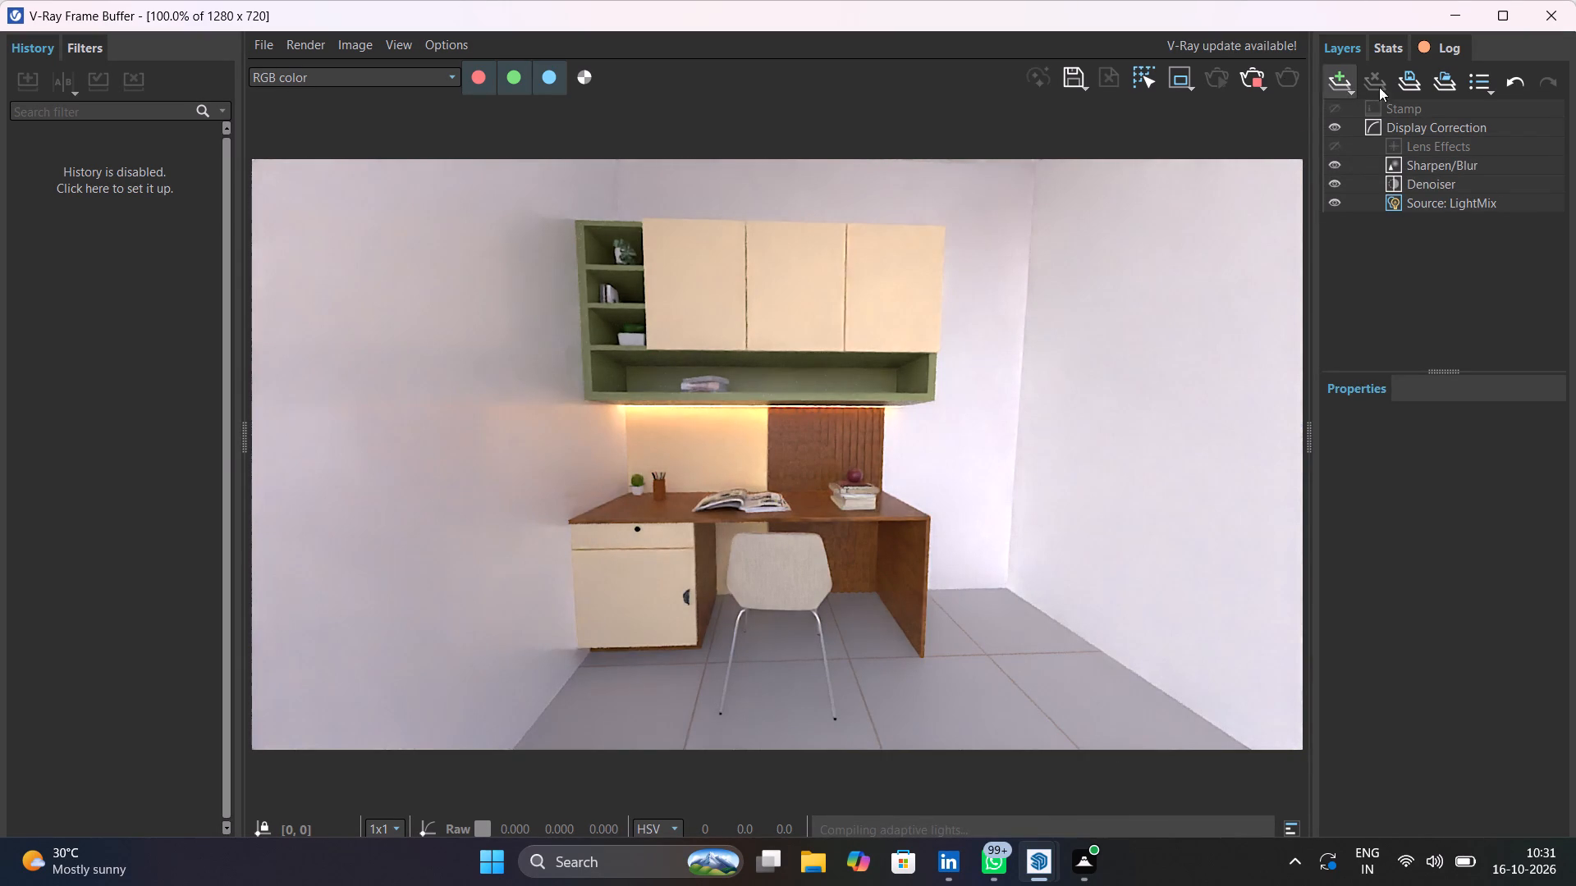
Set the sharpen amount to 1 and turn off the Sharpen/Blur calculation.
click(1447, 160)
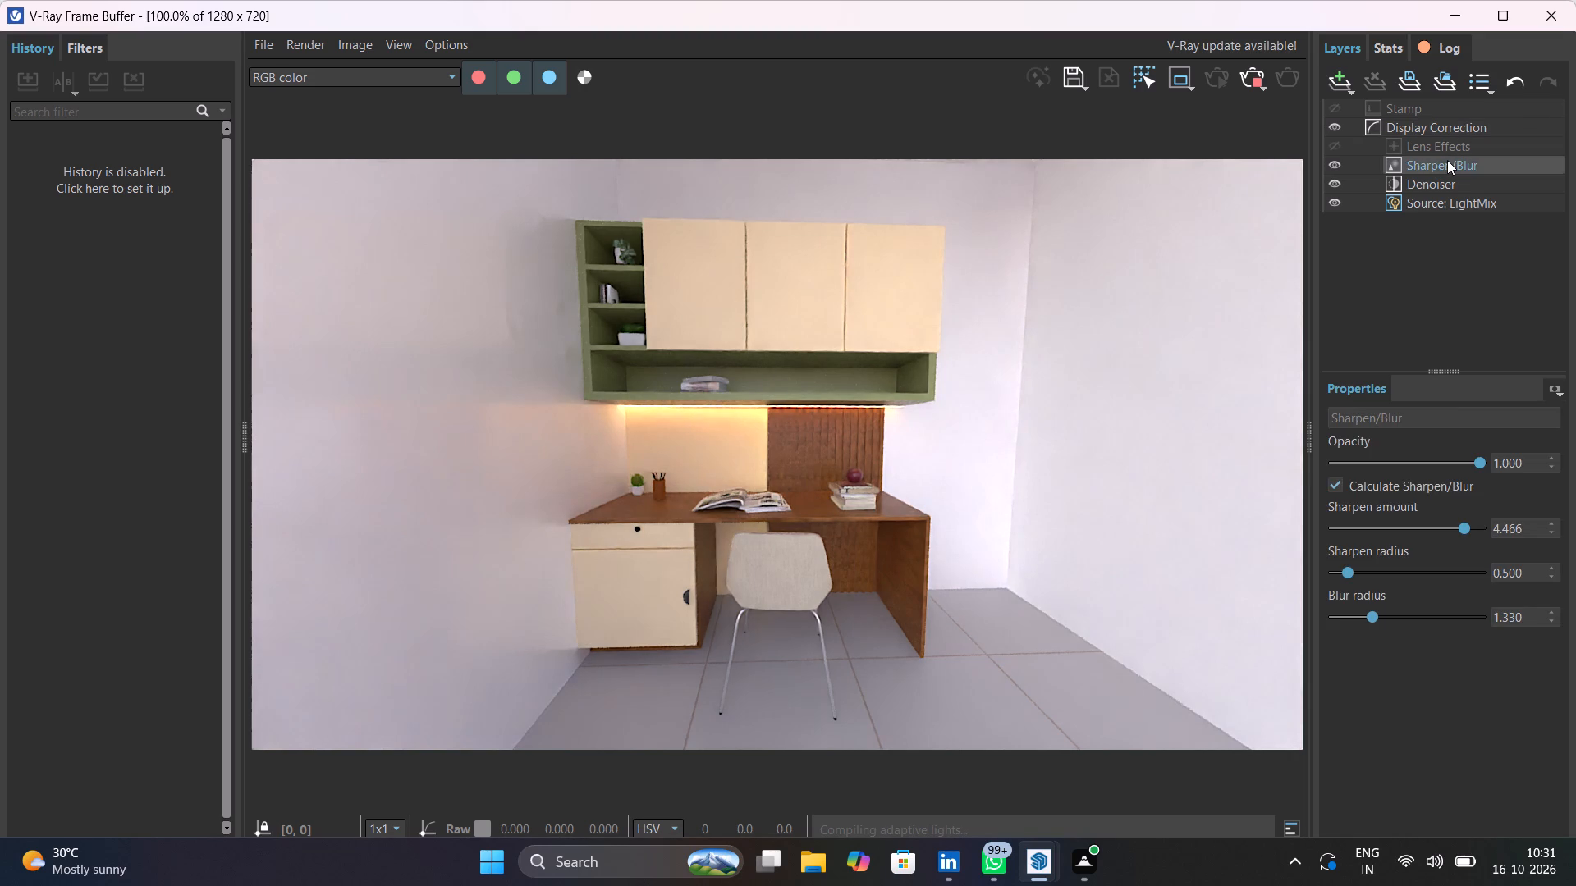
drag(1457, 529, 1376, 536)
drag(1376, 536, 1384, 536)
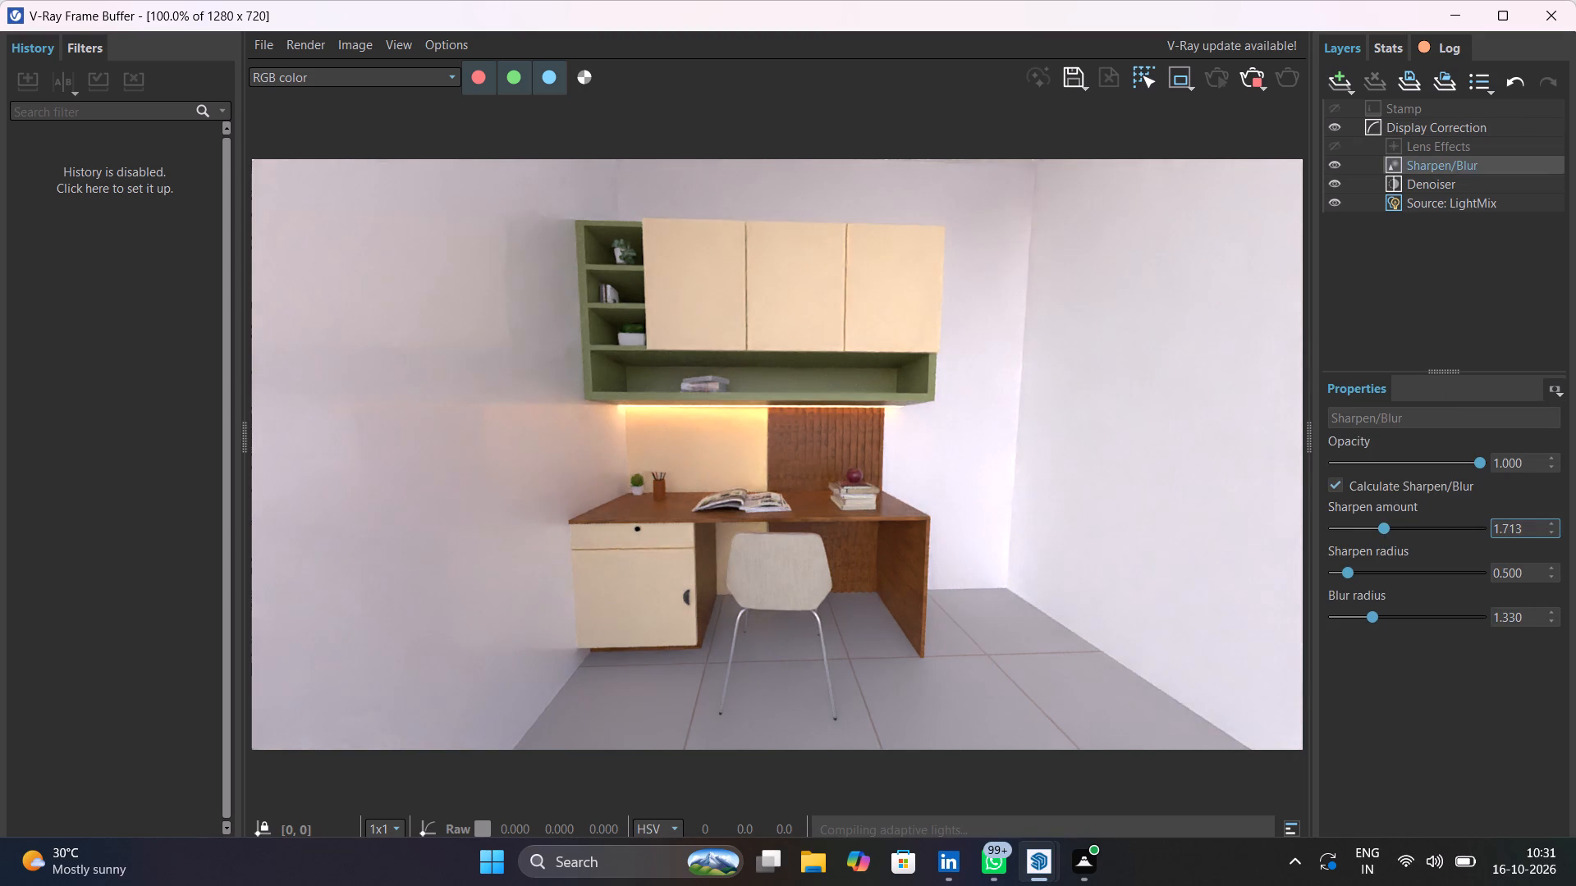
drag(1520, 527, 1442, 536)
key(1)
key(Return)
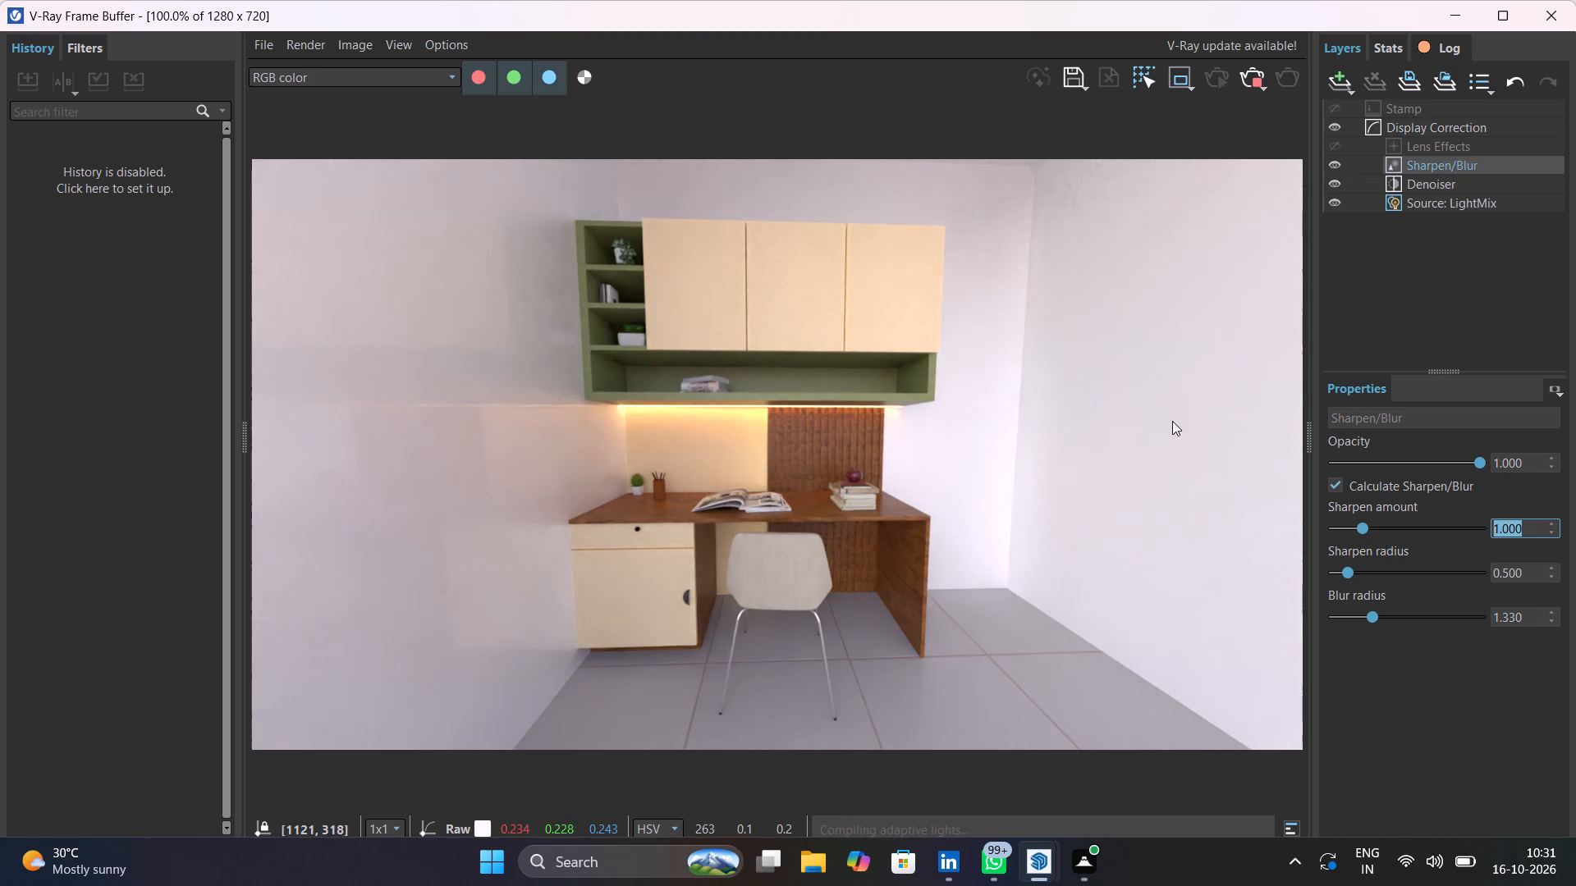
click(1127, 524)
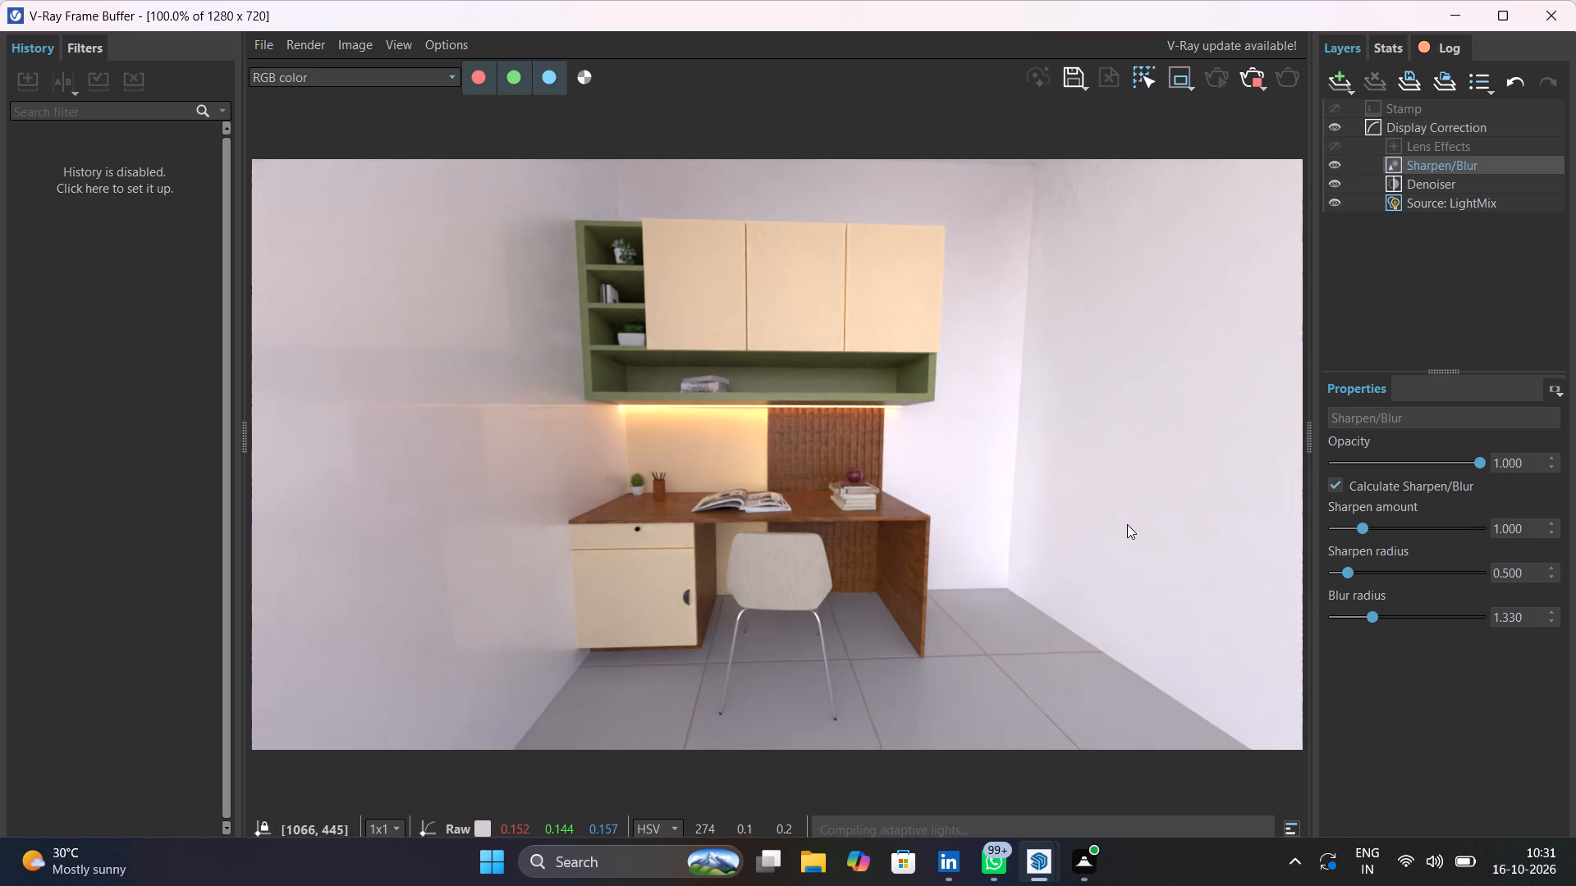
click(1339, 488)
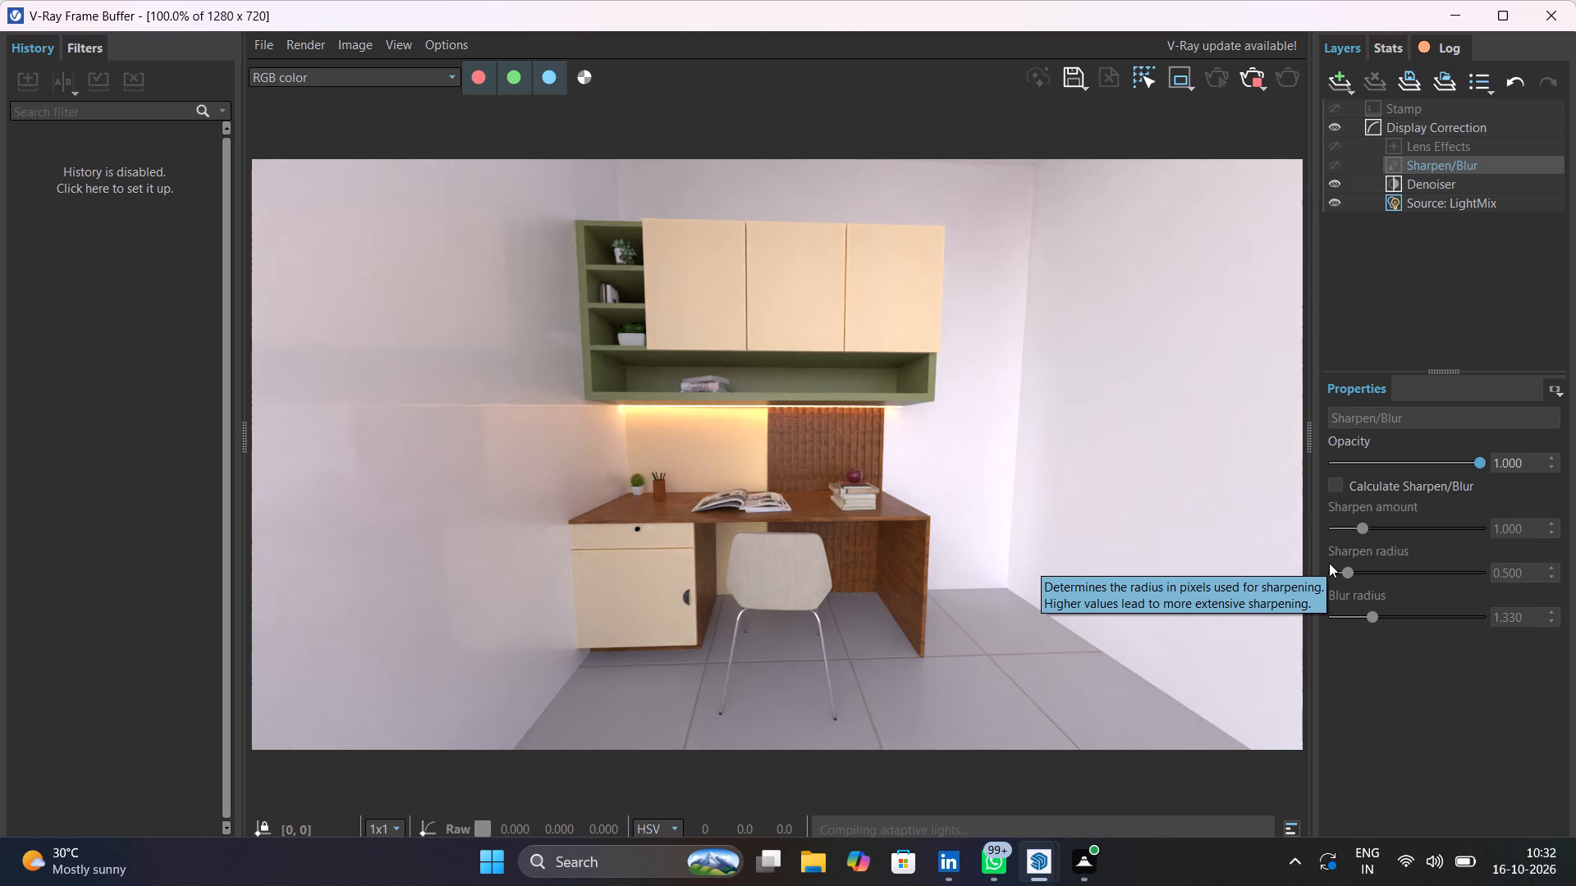
Stop the running render after a close check of the desk area and close the frame buffer.
scroll(1333, 560, up, 2)
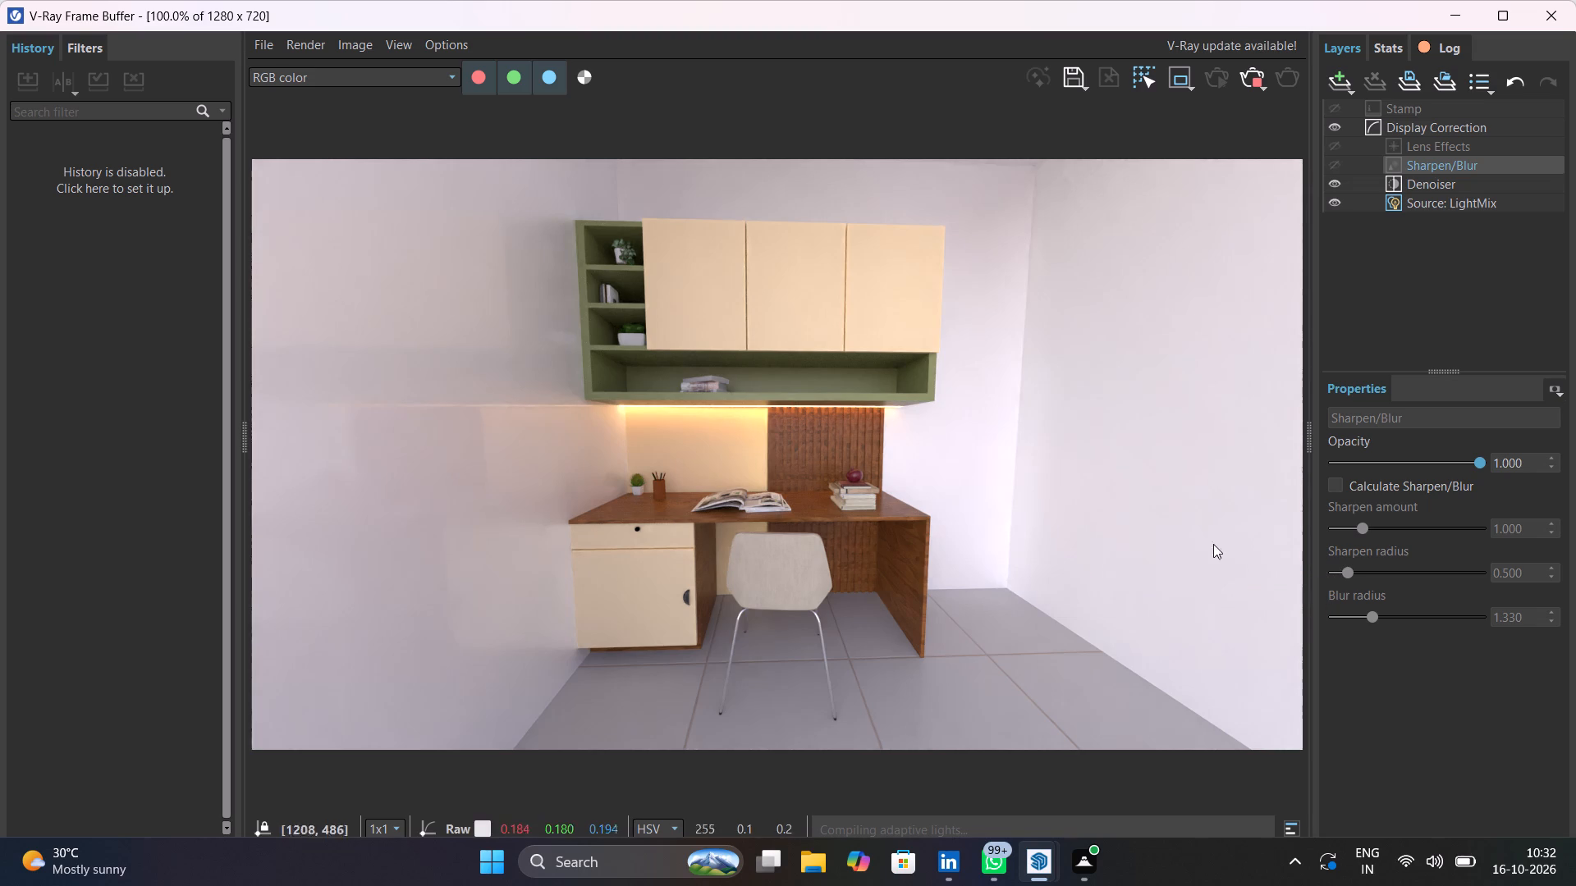
scroll(691, 500, up, 3)
scroll(767, 508, down, 2)
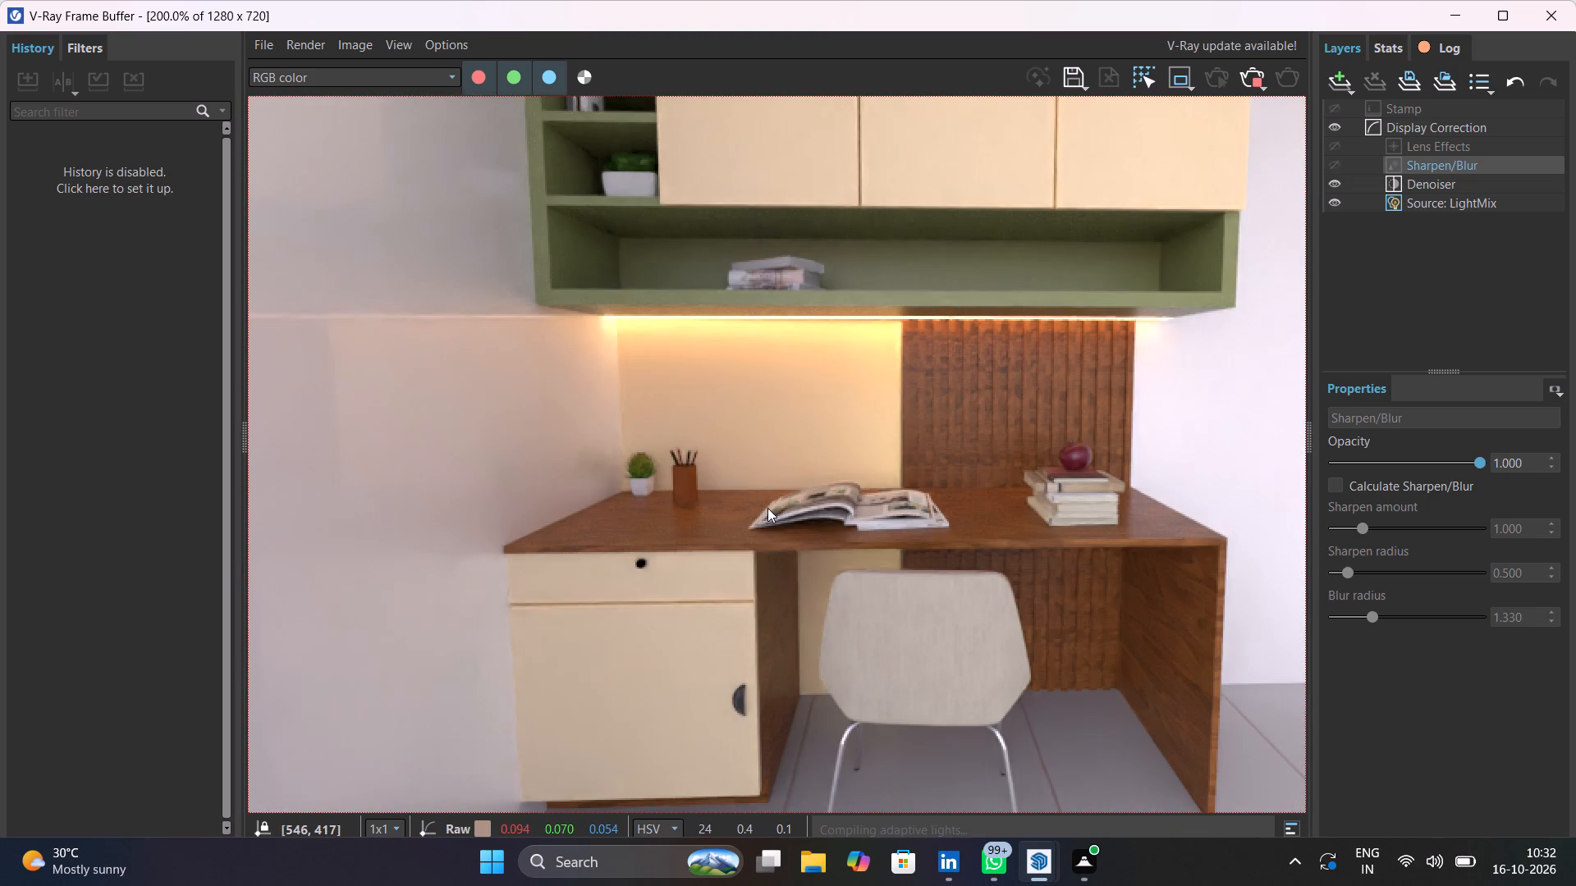
scroll(767, 508, down, 1)
scroll(878, 488, up, 1)
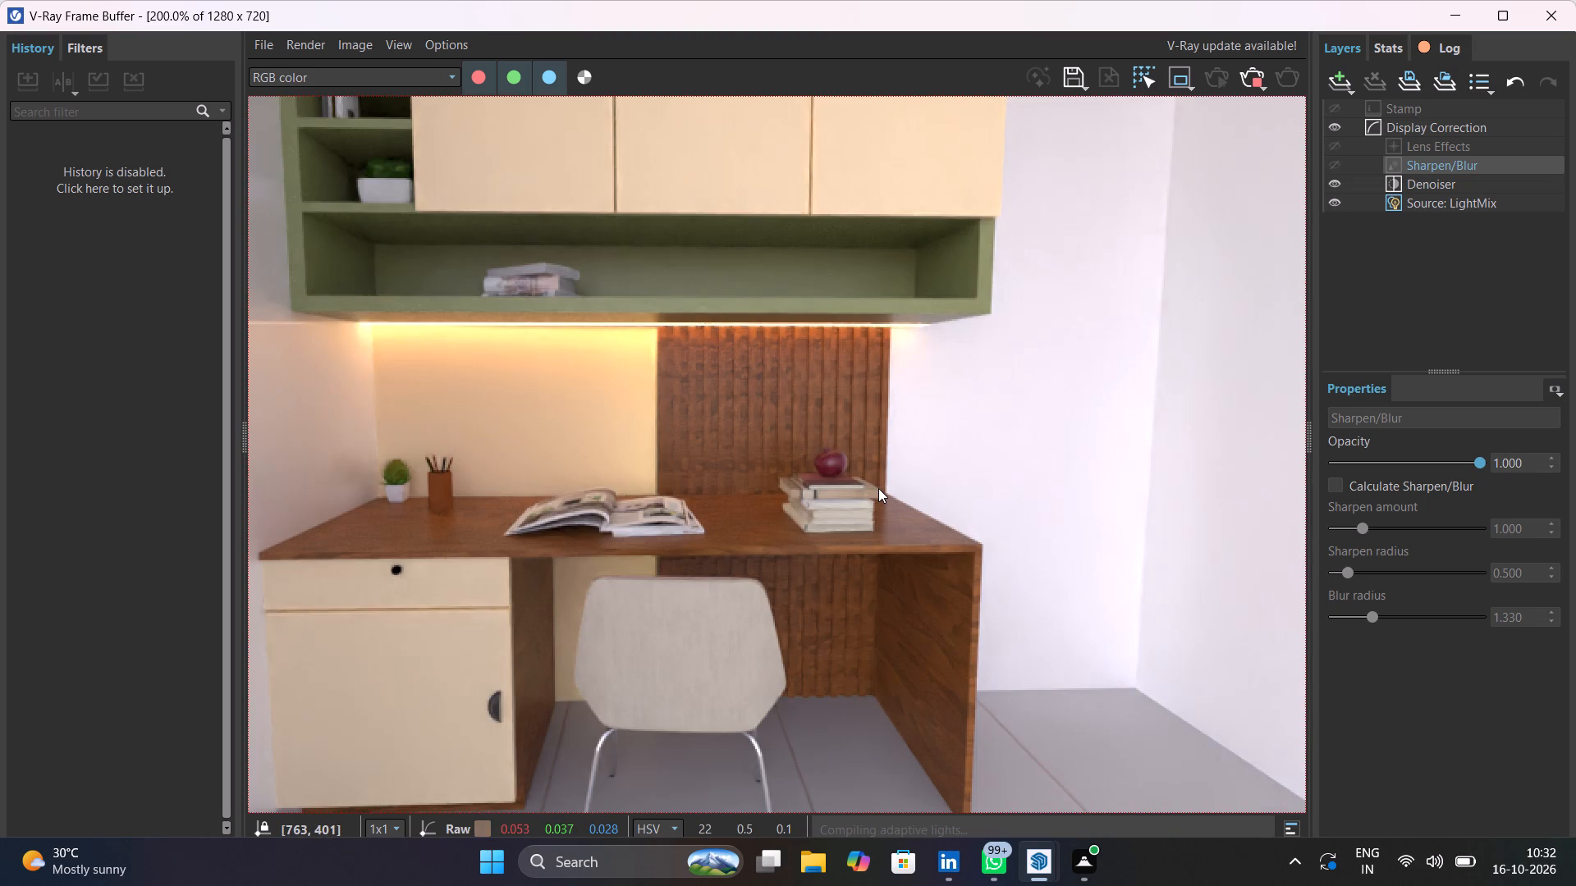
click(1258, 79)
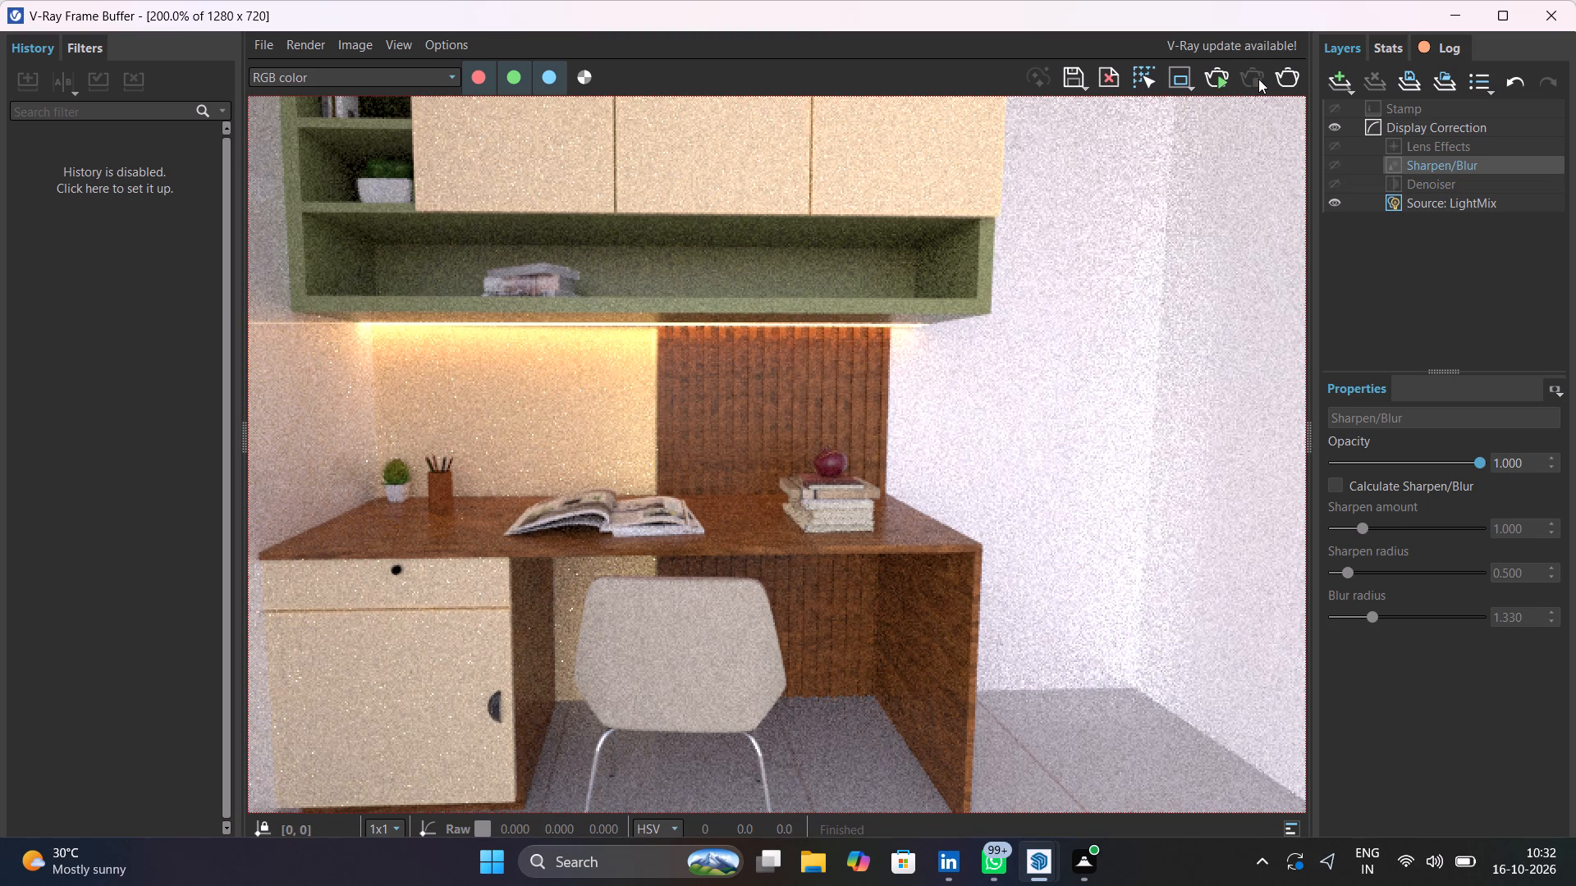
click(1560, 22)
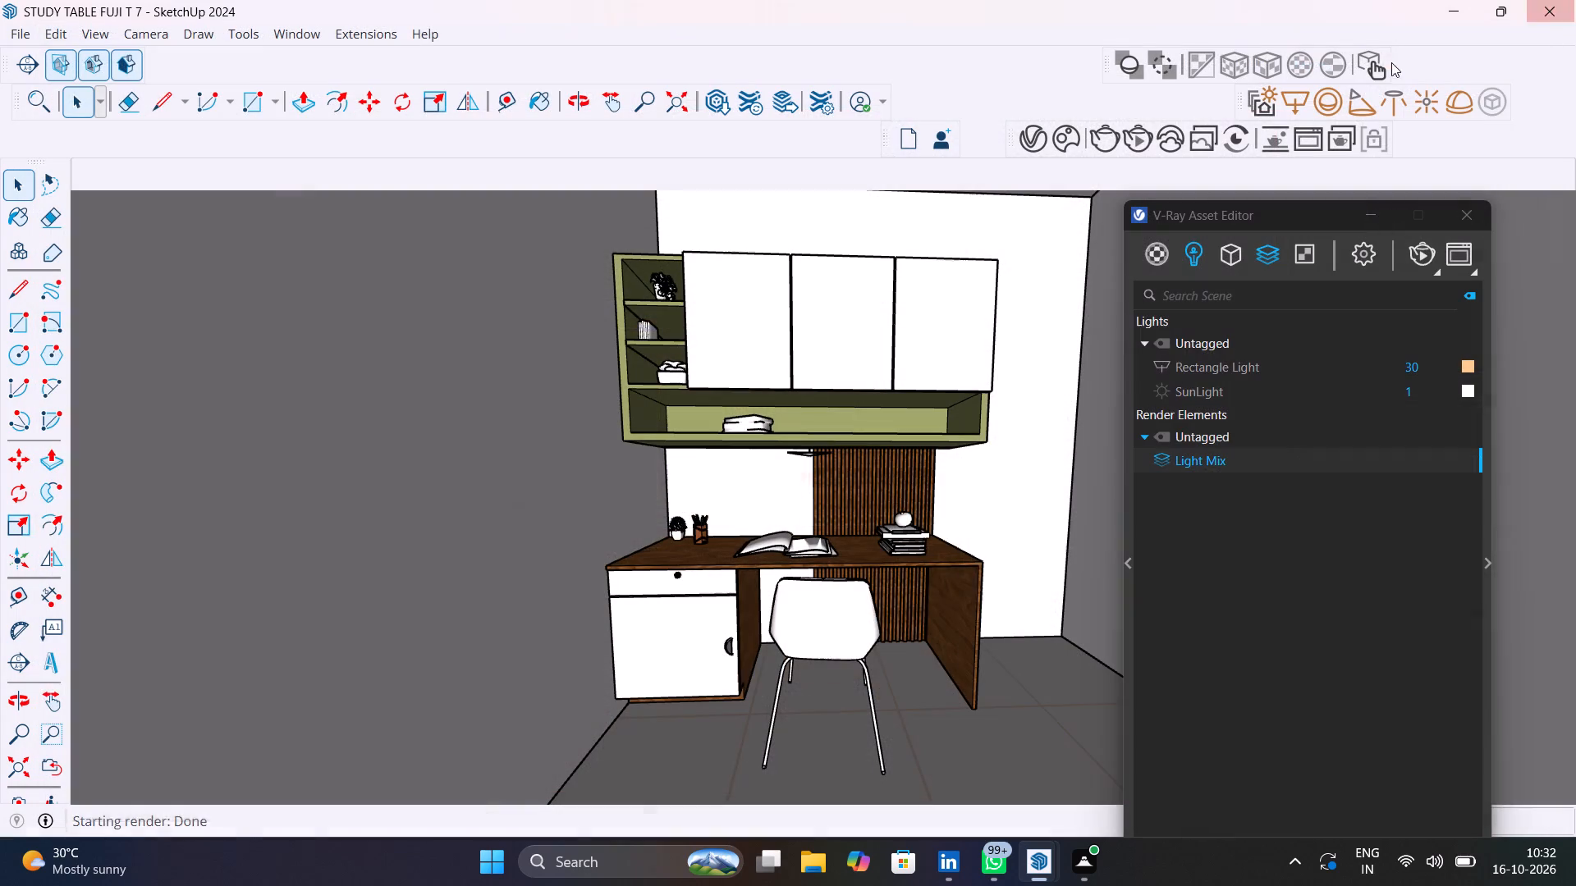
Raise the V-Ray render quality to High.
click(1375, 253)
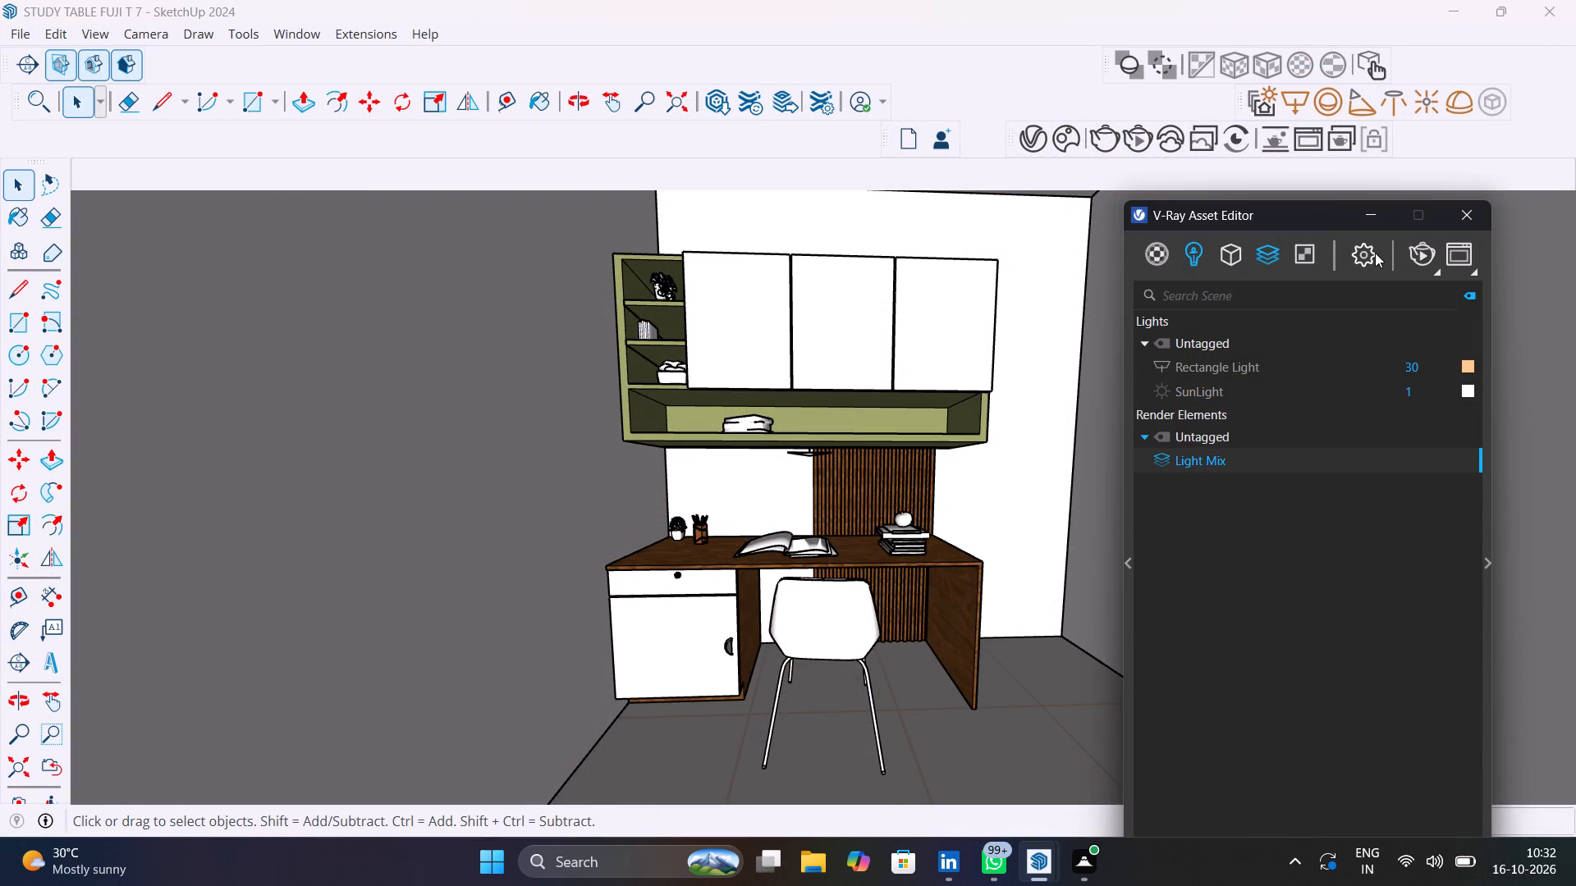
drag(1392, 378, 1401, 381)
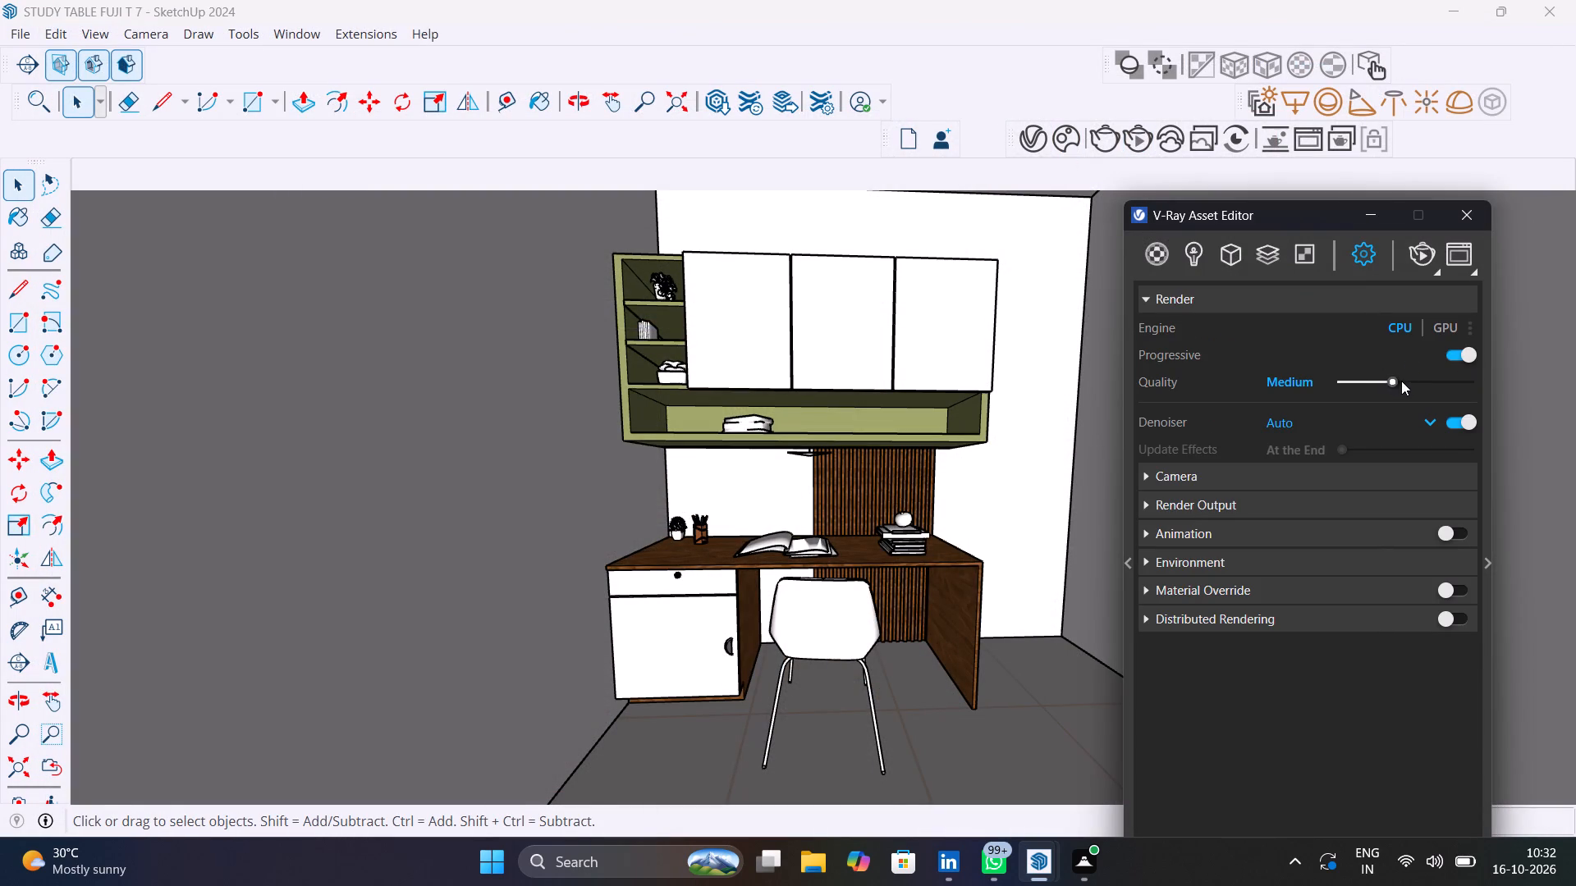
drag(1401, 381, 1423, 384)
drag(1423, 384, 1437, 385)
Set the render output image width to 3080 at the 16:9 widescreen ratio, with Safe Frame off.
click(1185, 497)
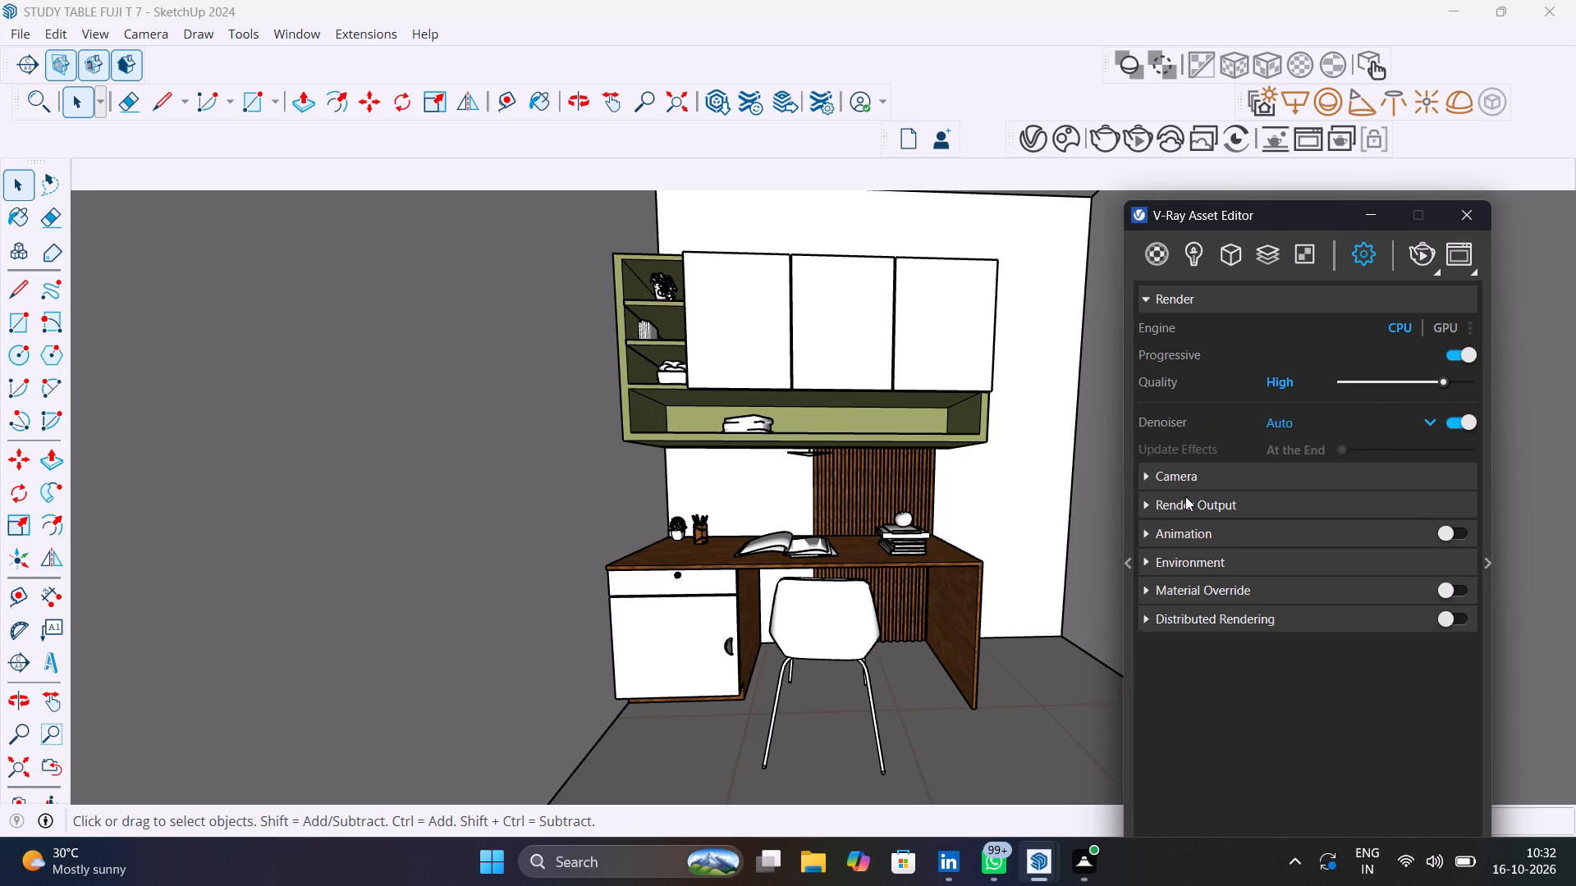
drag(1295, 555, 1291, 556)
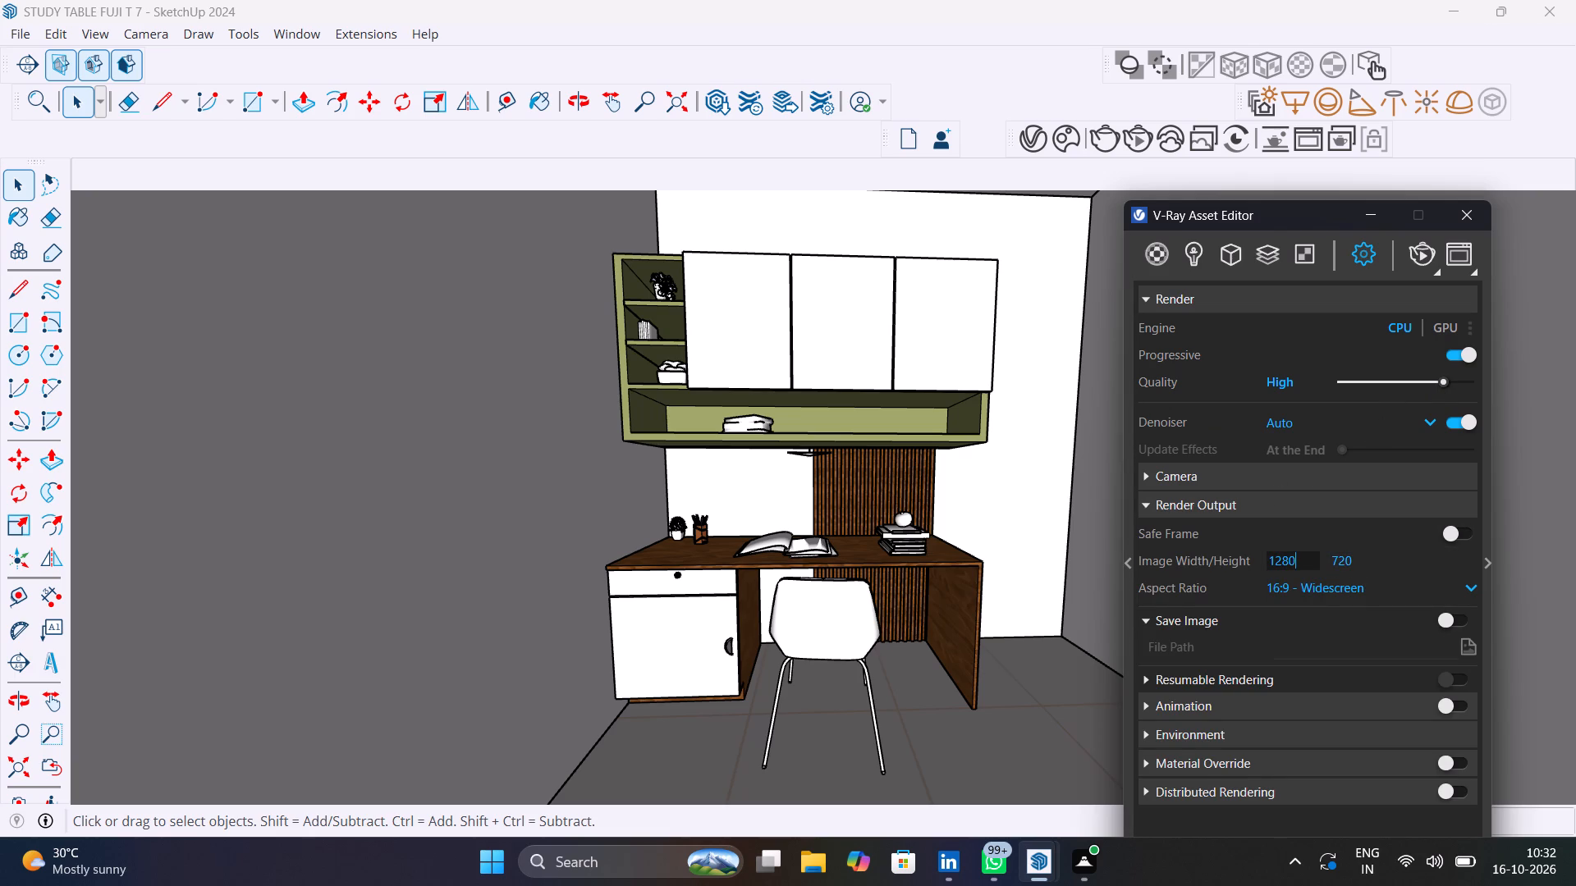
drag(1291, 556, 1264, 564)
text(3080)
key(Return)
click(1465, 532)
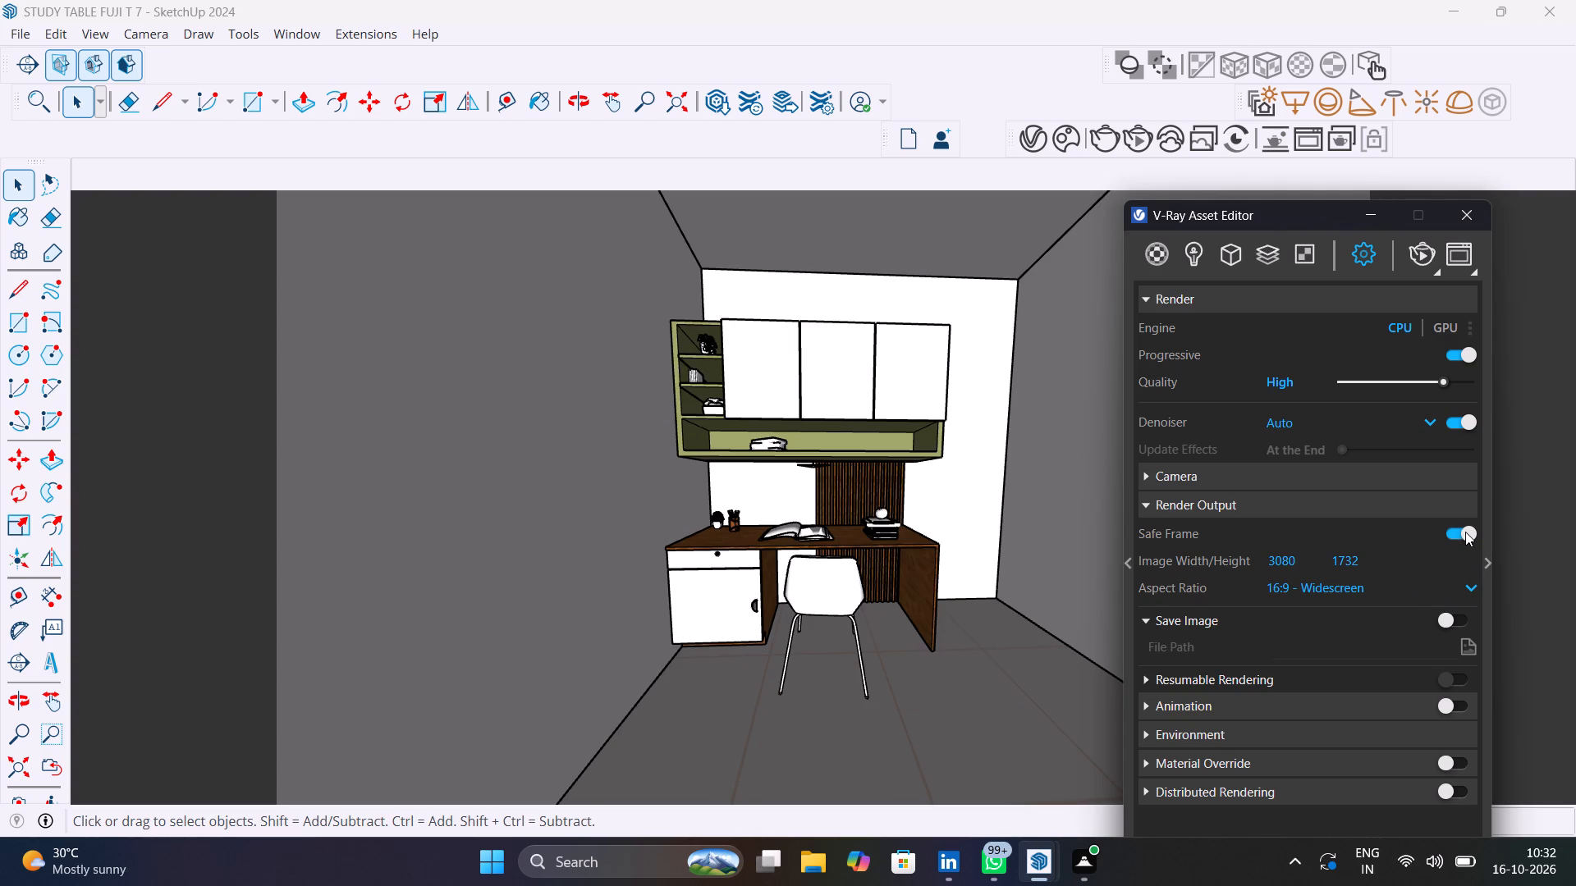
click(1459, 533)
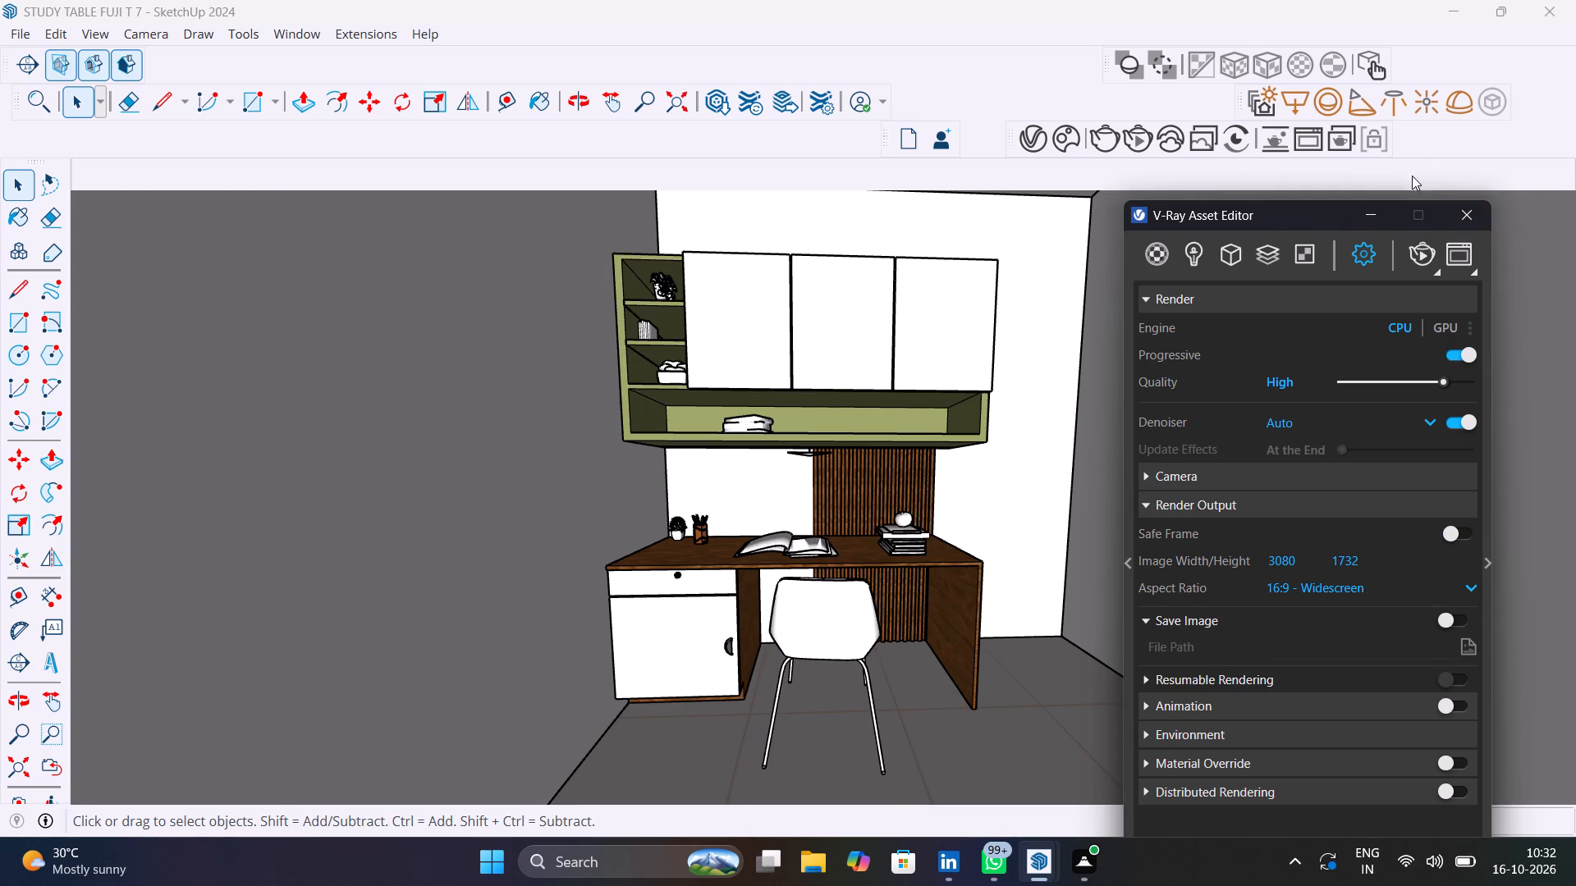
Start a new render of the study table view with the updated quality and output size.
click(1418, 258)
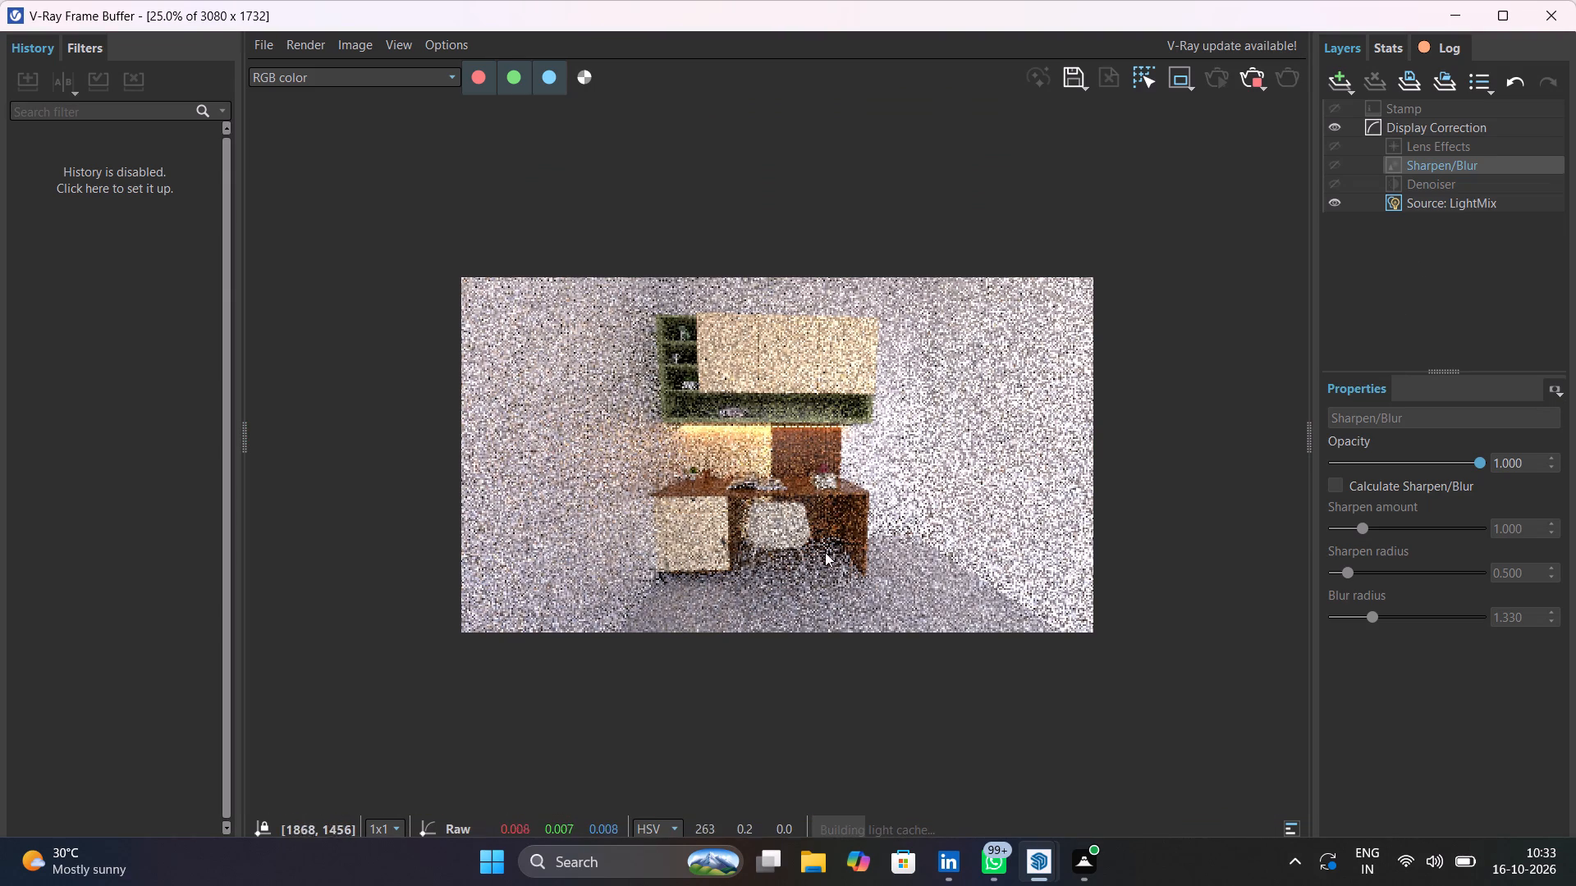
Examine the running render up close for sharpness around the open magazine, the stacked books and the green open shelves.
scroll(808, 528, up, 1)
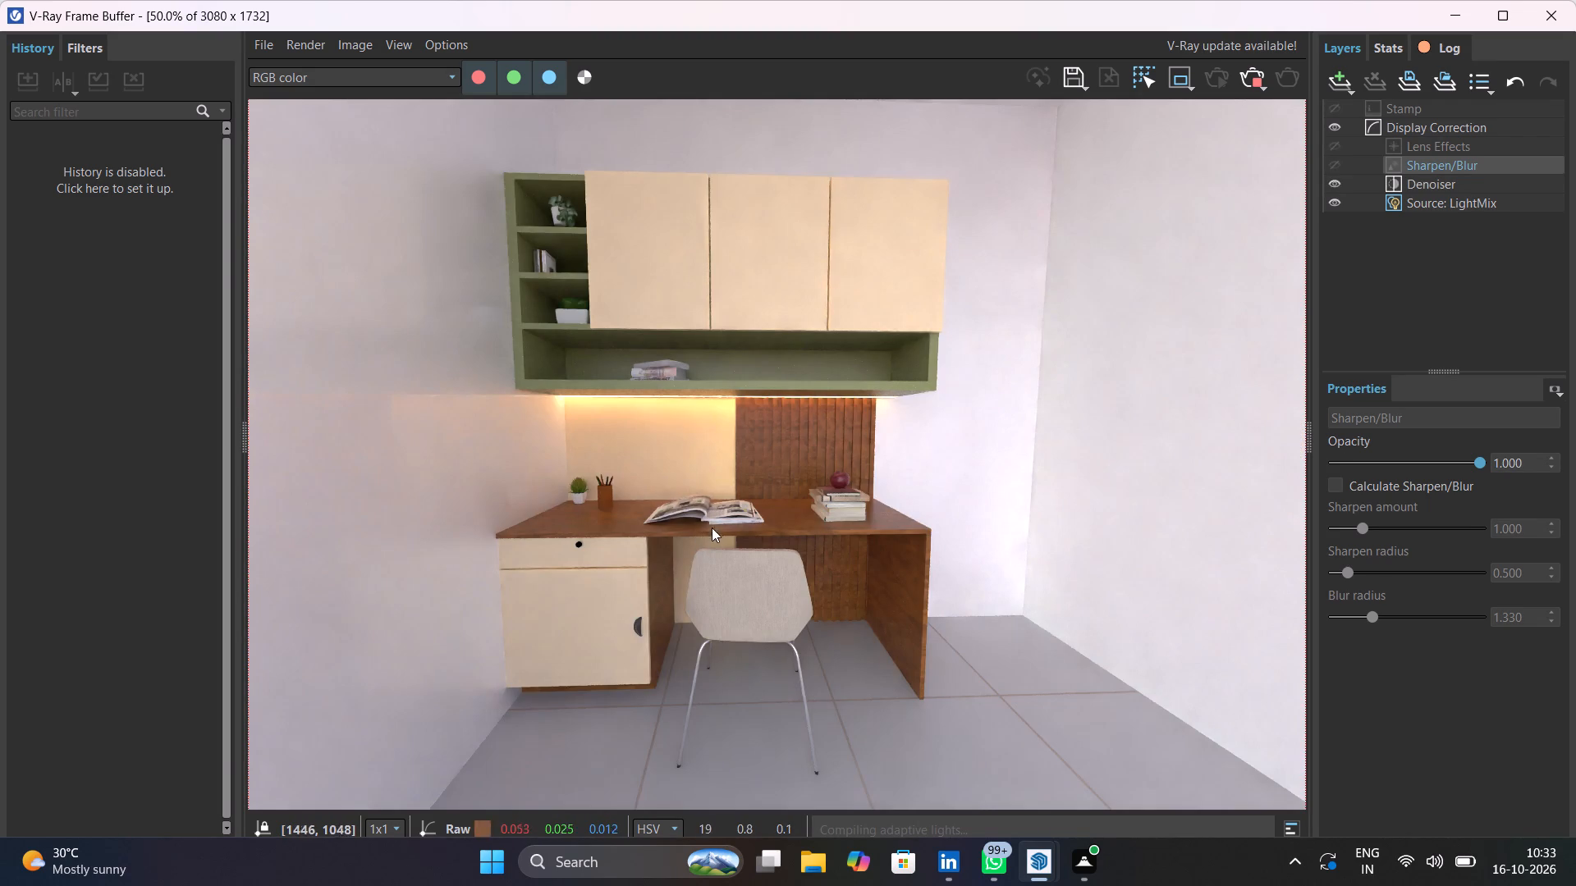
scroll(715, 525, up, 3)
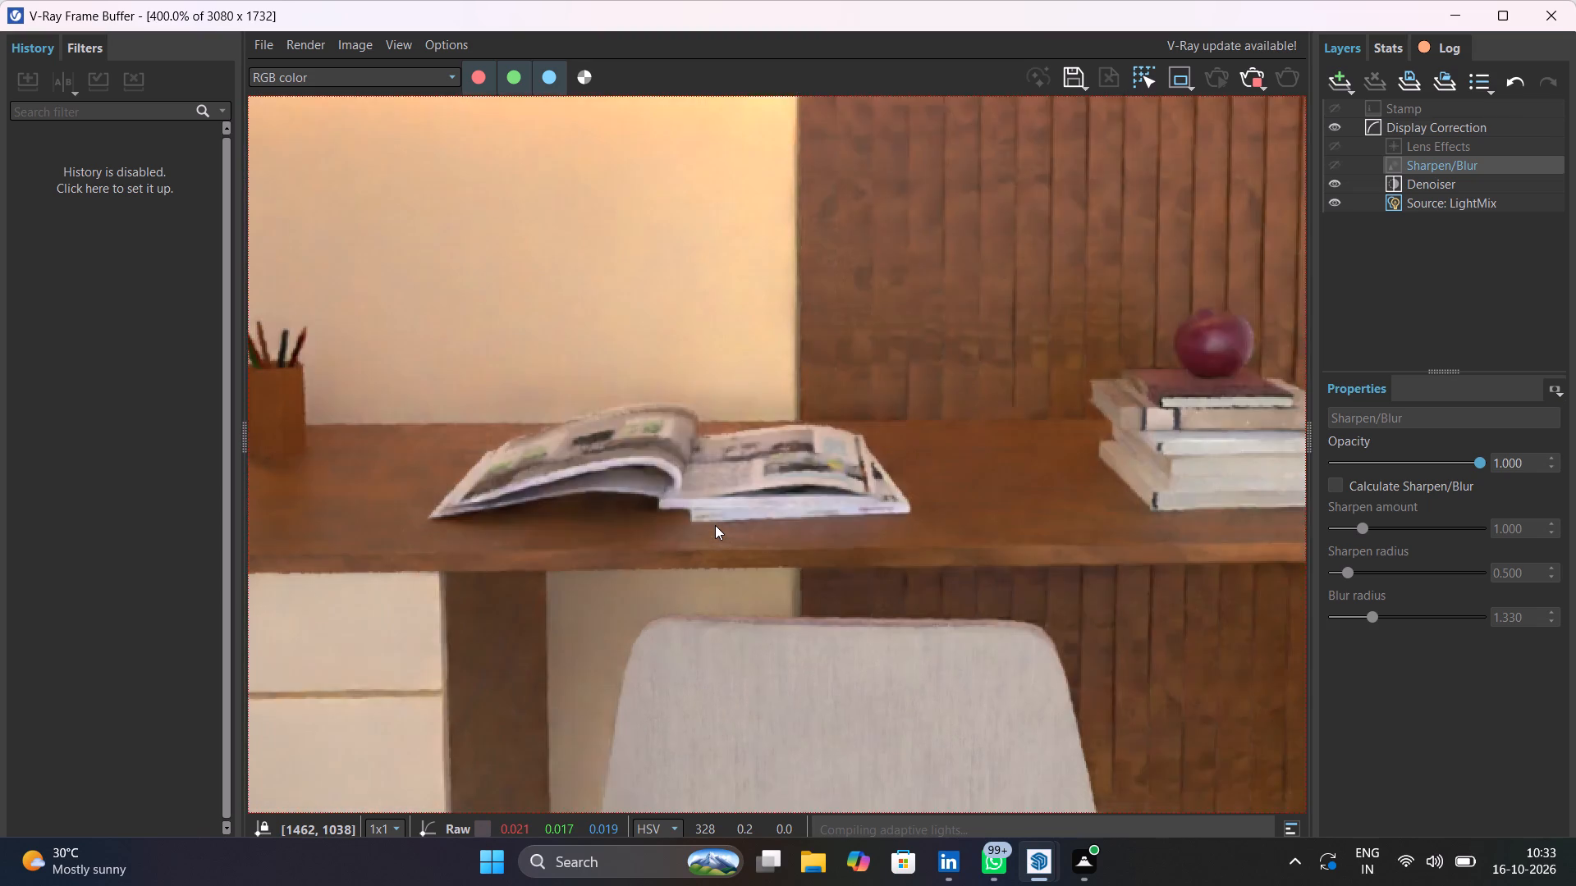
scroll(715, 525, up, 1)
scroll(715, 525, down, 4)
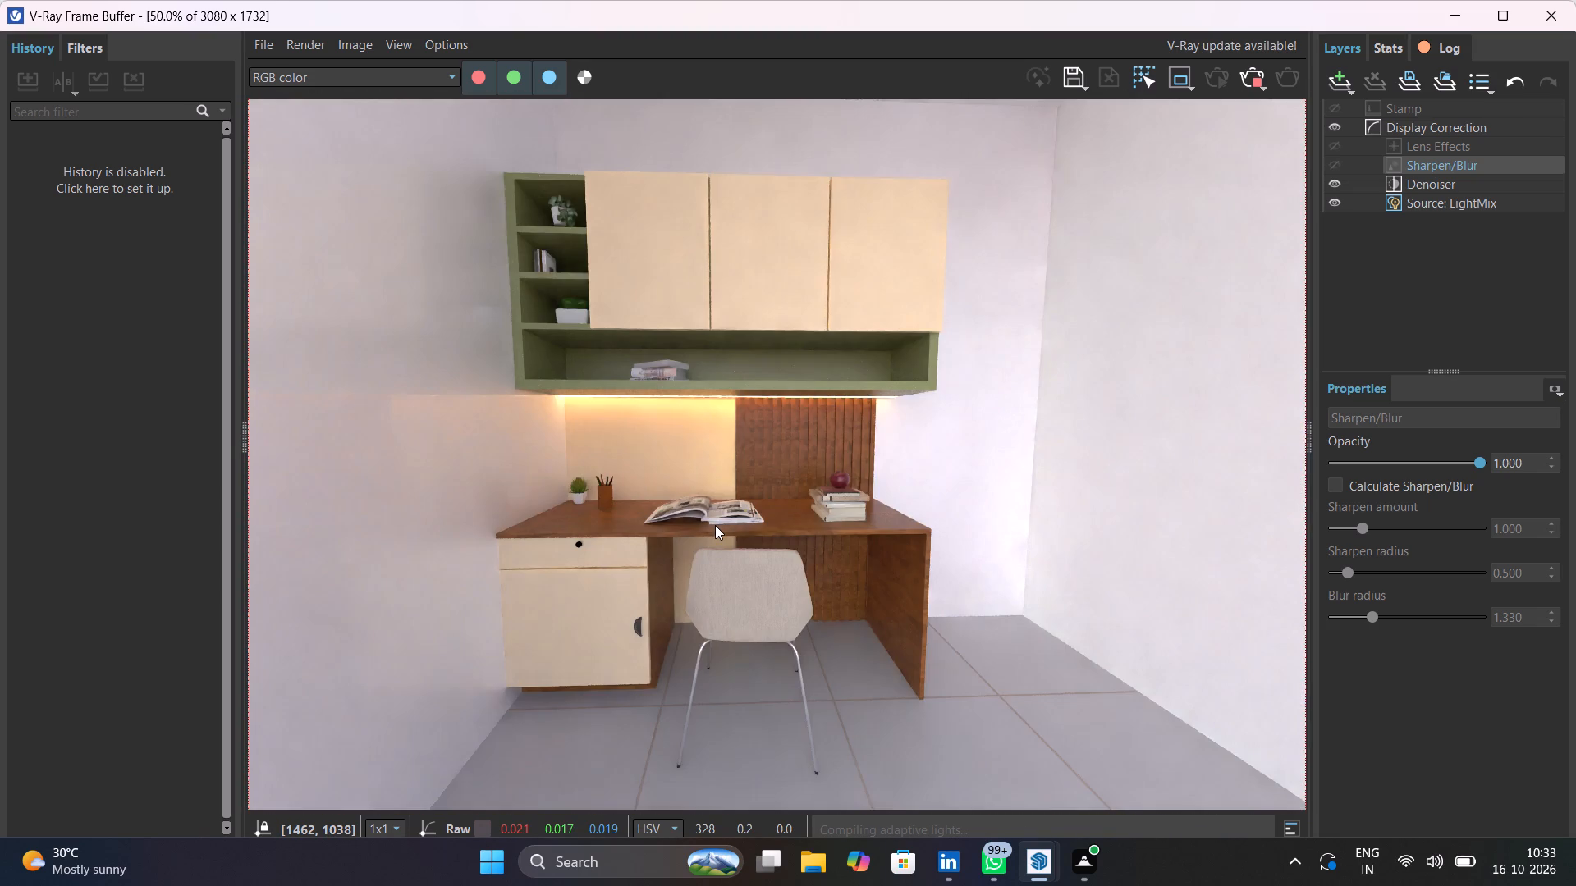
scroll(715, 525, up, 1)
scroll(961, 461, up, 2)
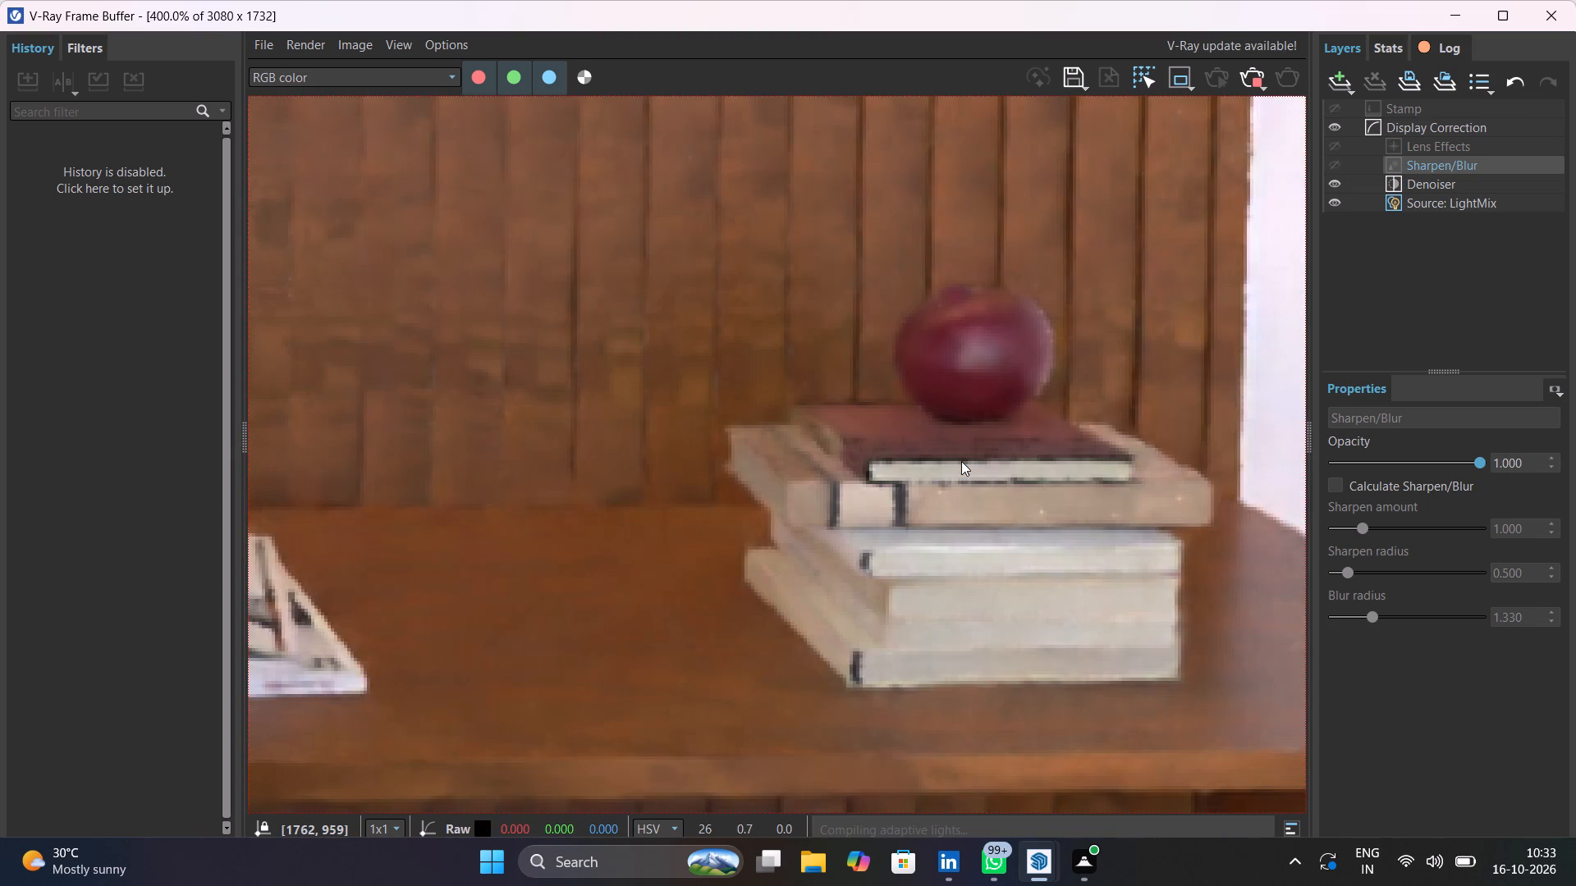
scroll(961, 461, down, 3)
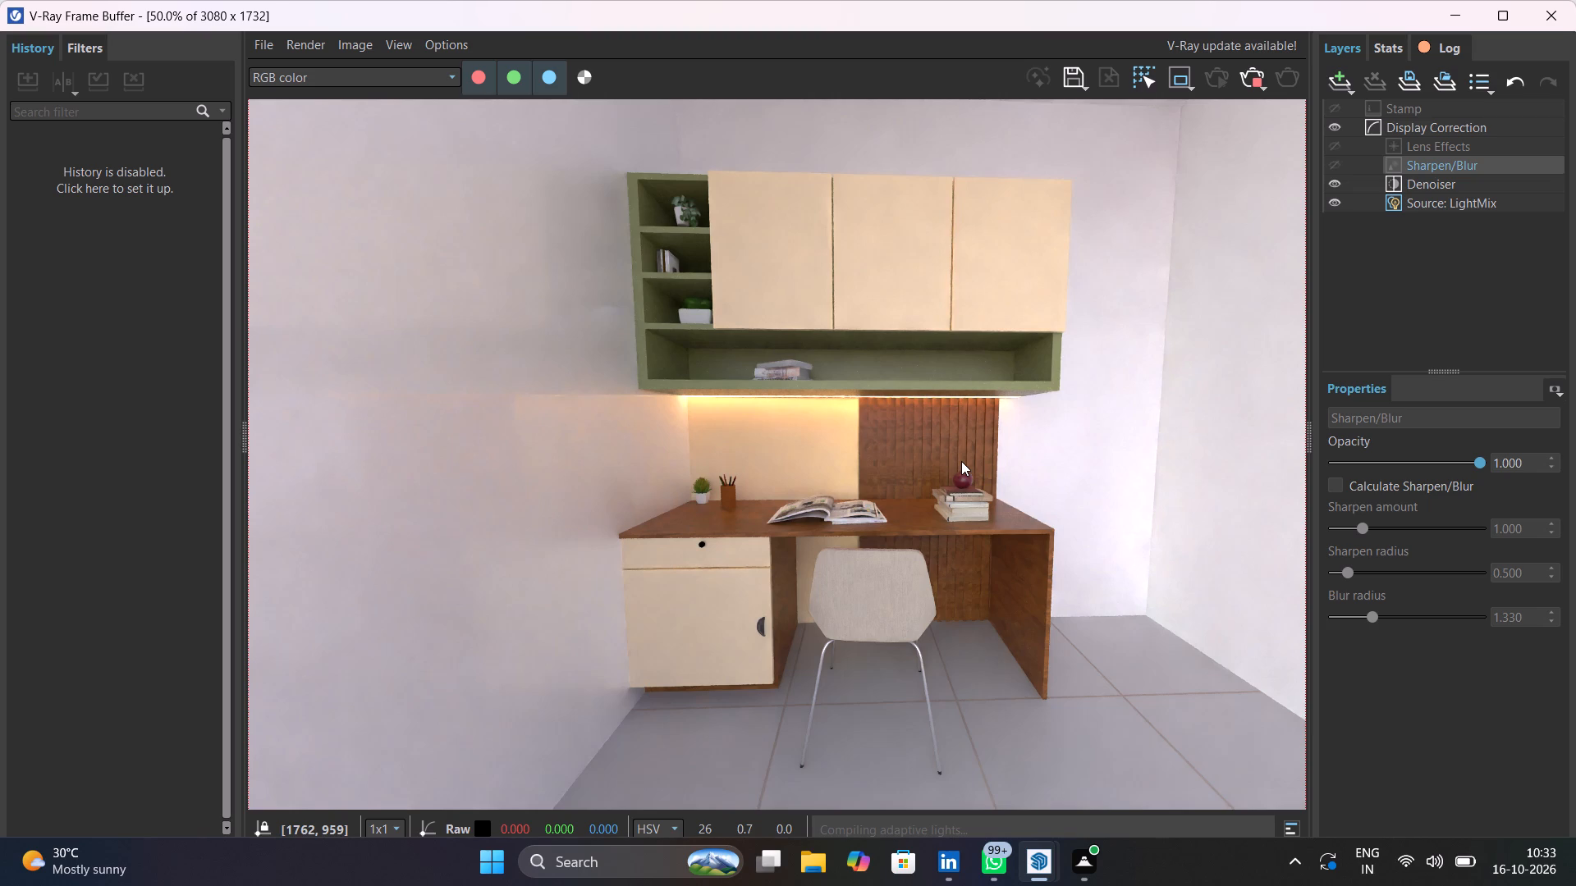
scroll(961, 461, up, 1)
scroll(961, 461, down, 1)
scroll(672, 212, up, 7)
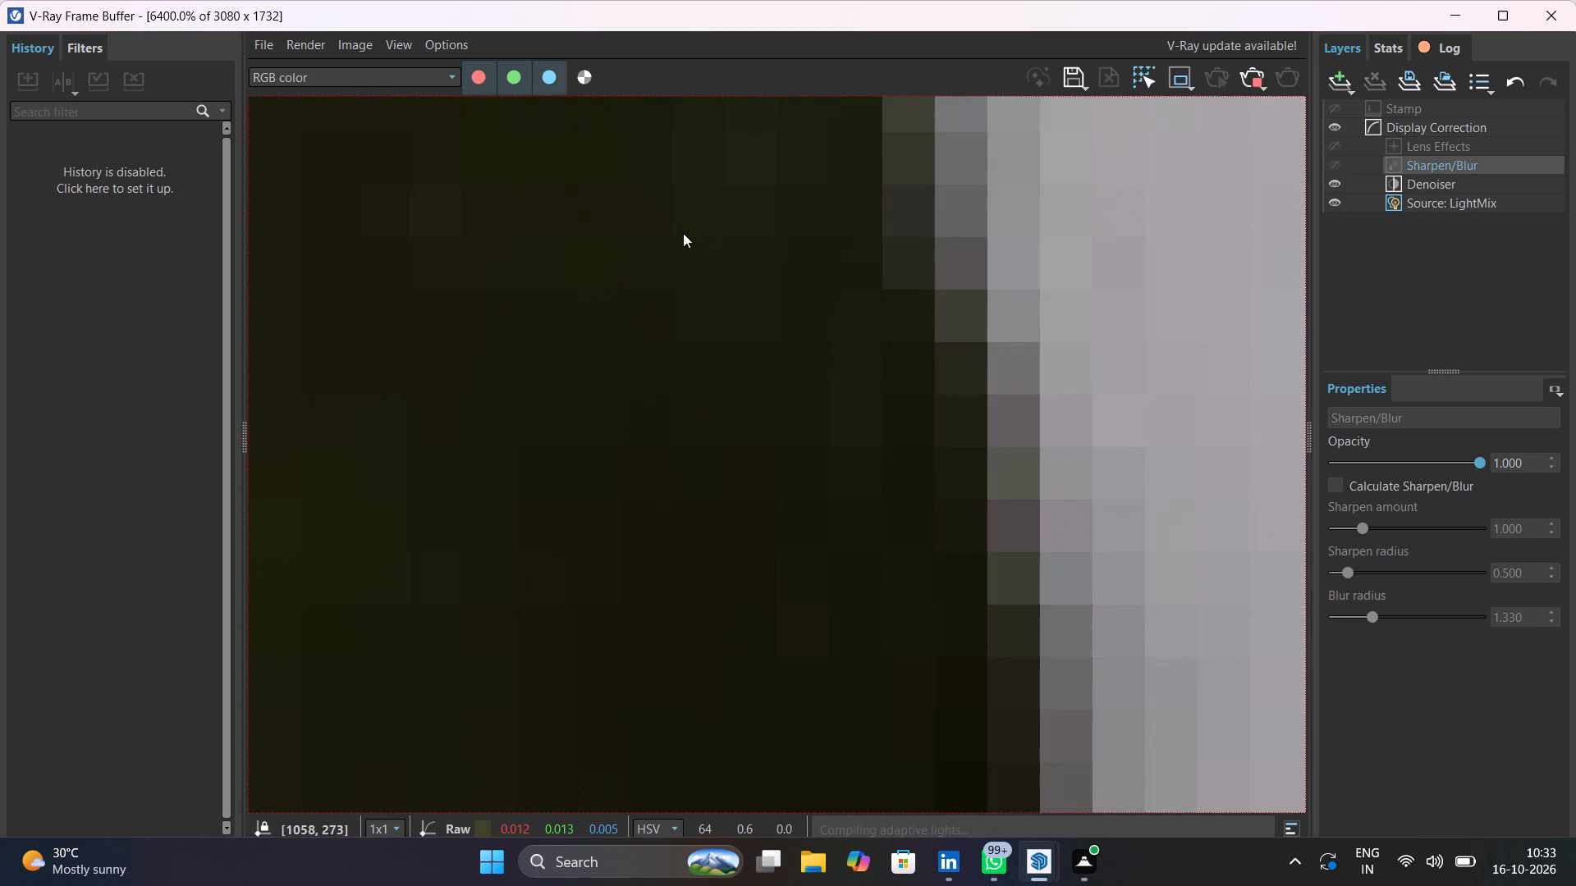
scroll(688, 241, down, 3)
scroll(711, 318, down, 3)
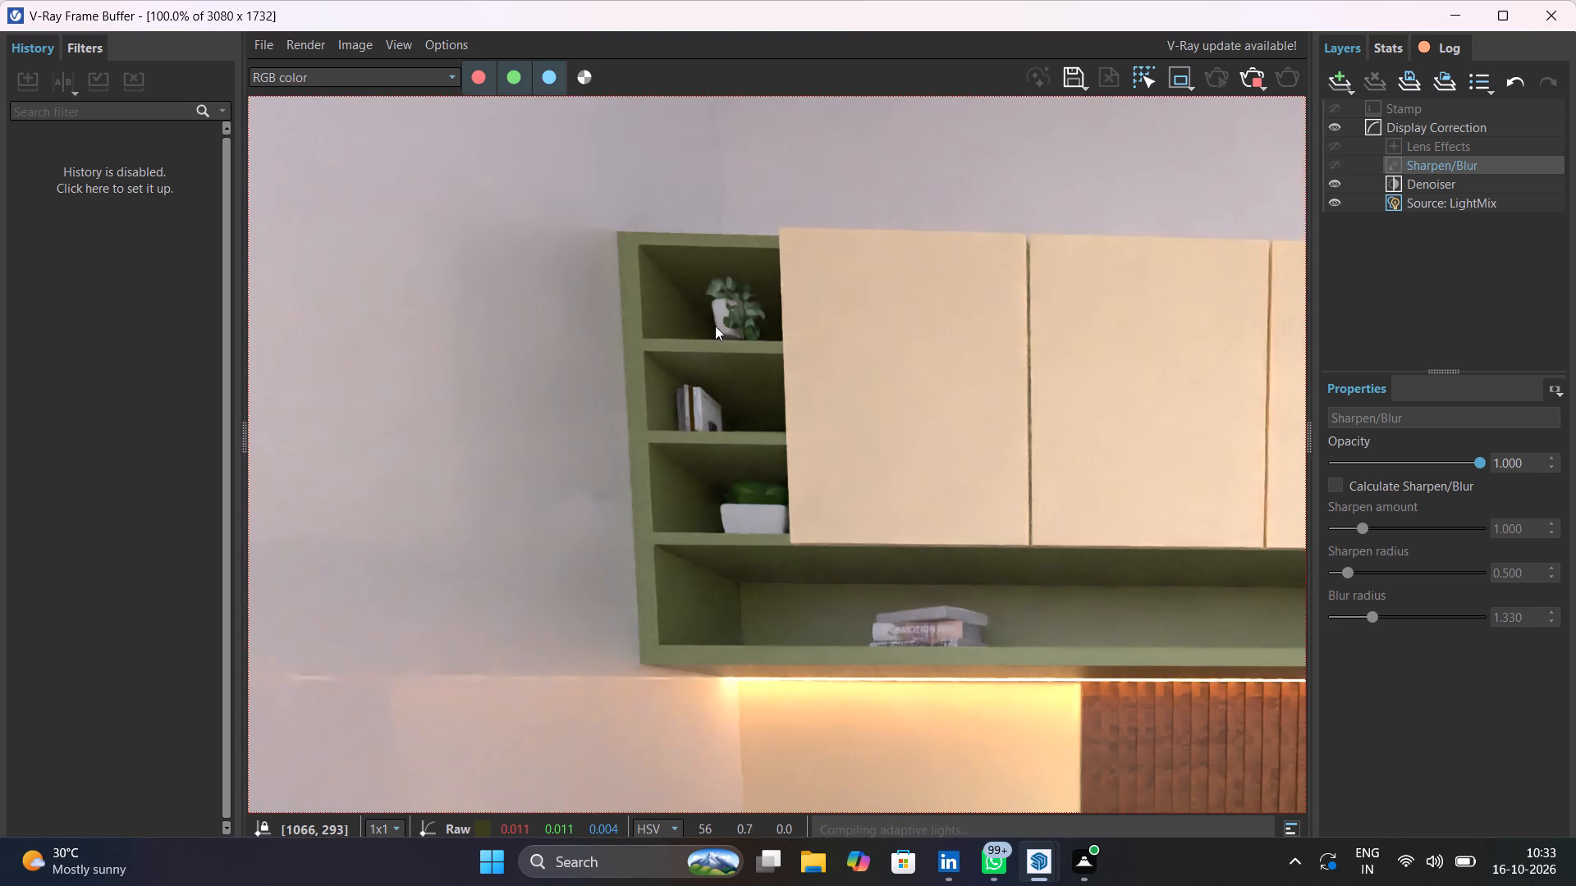
scroll(715, 326, down, 2)
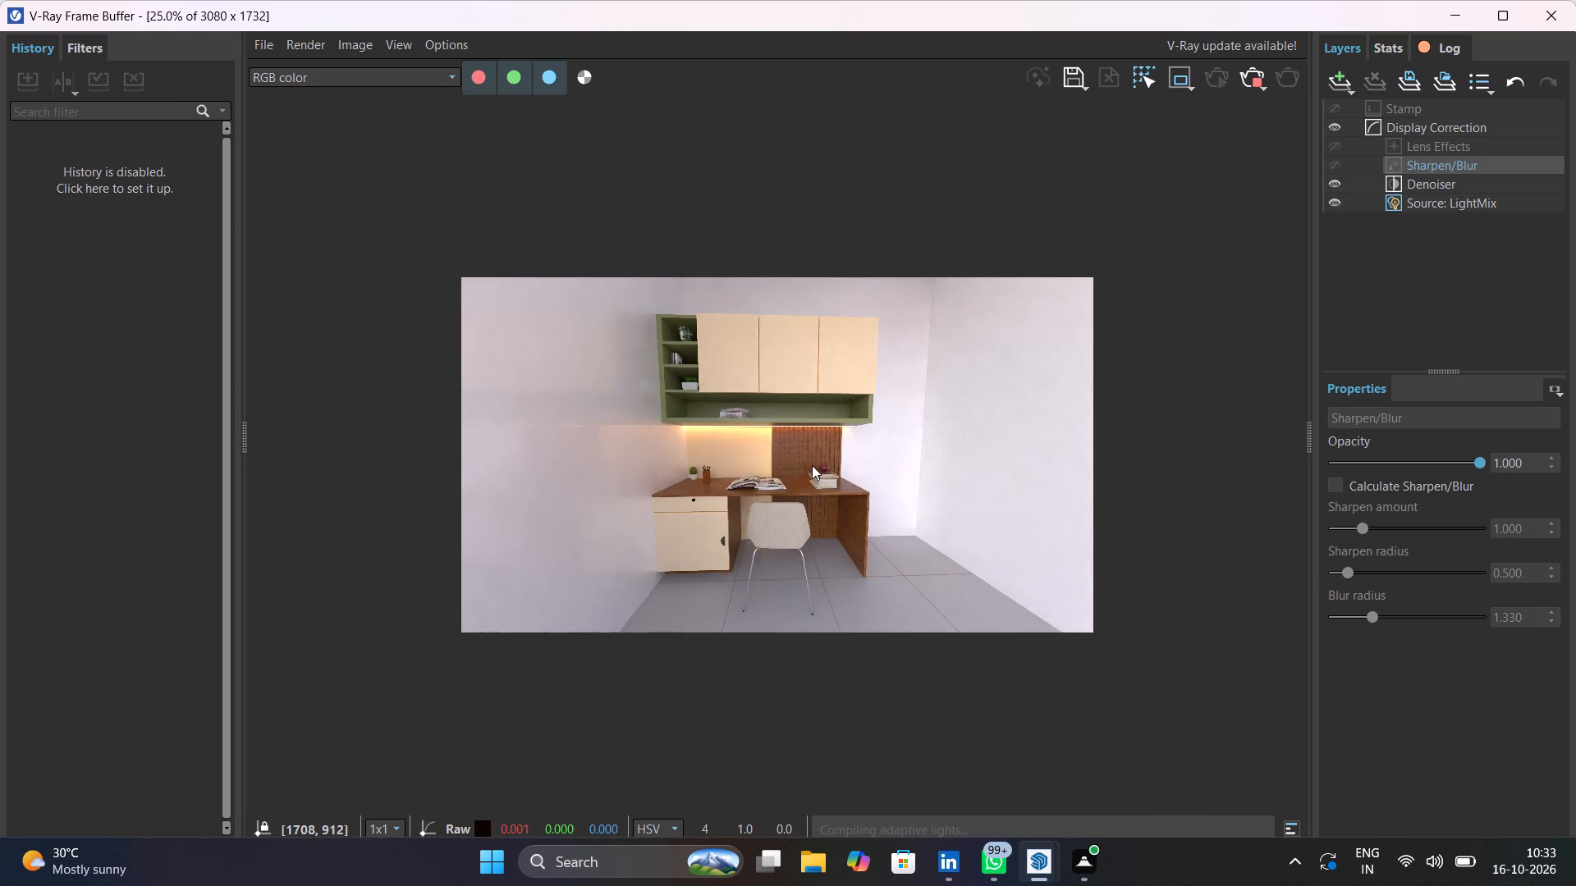
scroll(812, 465, up, 1)
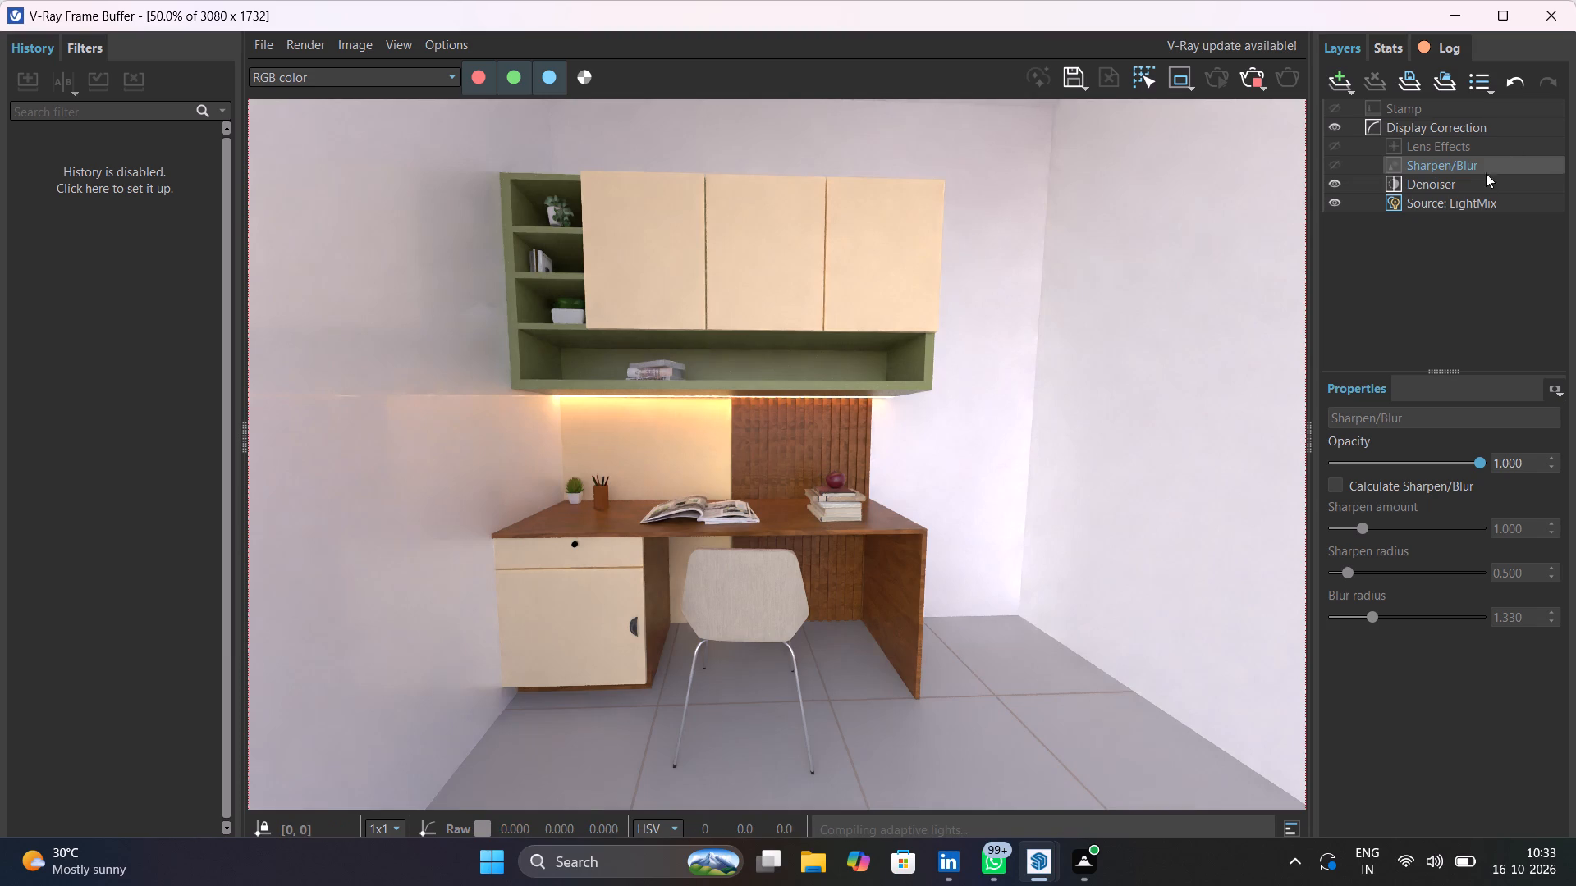
Set the Rectangle Light intensity in the LightMix source to 1.
click(1468, 206)
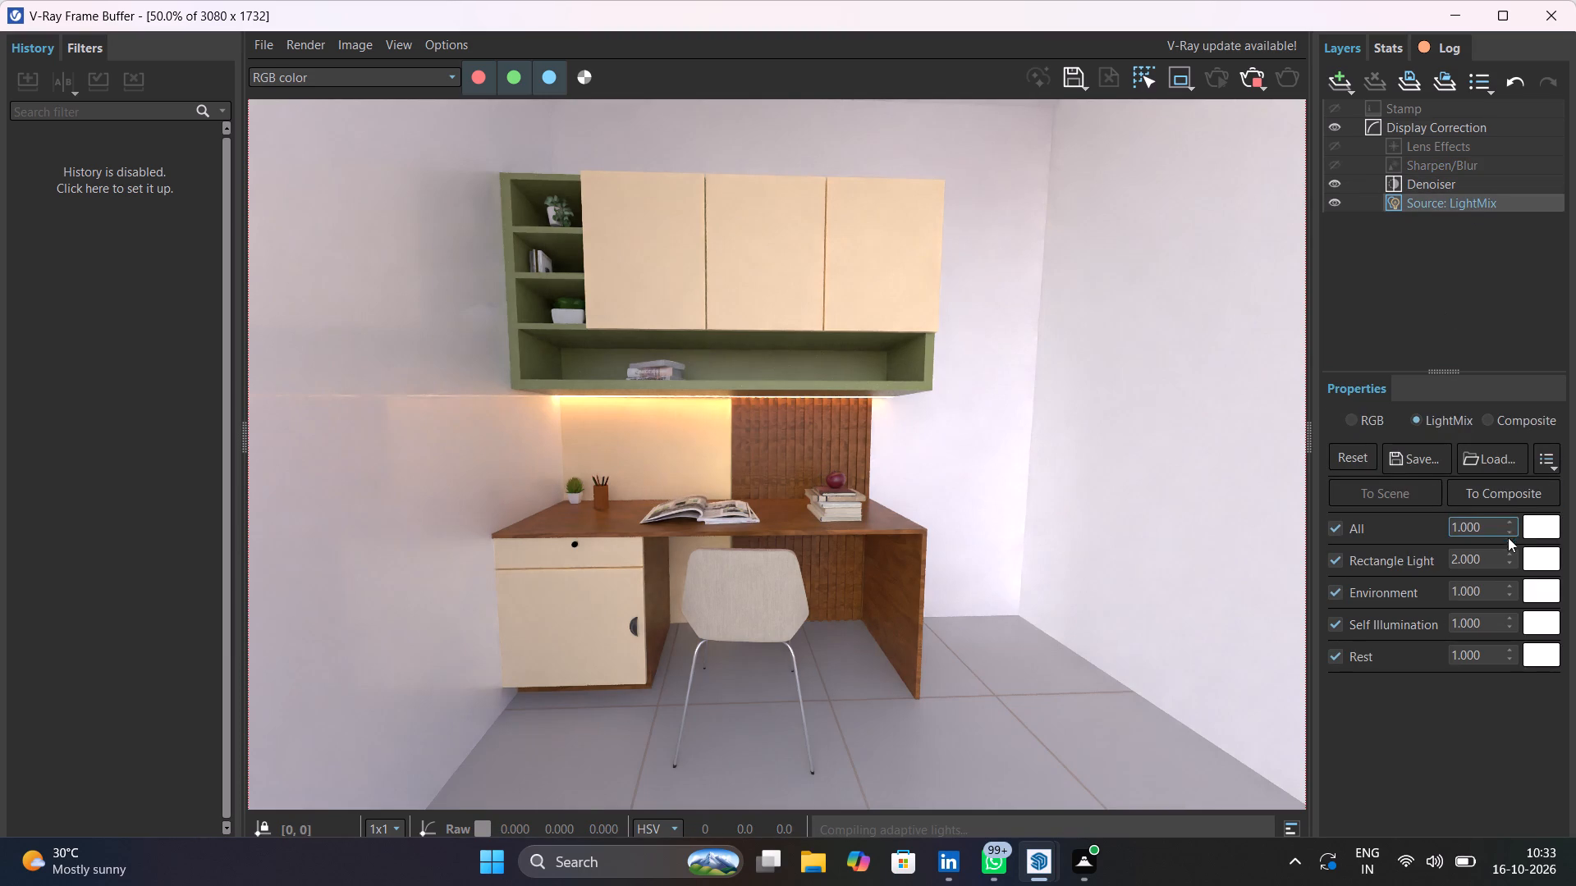
drag(1492, 553, 1413, 566)
drag(1485, 557, 1429, 559)
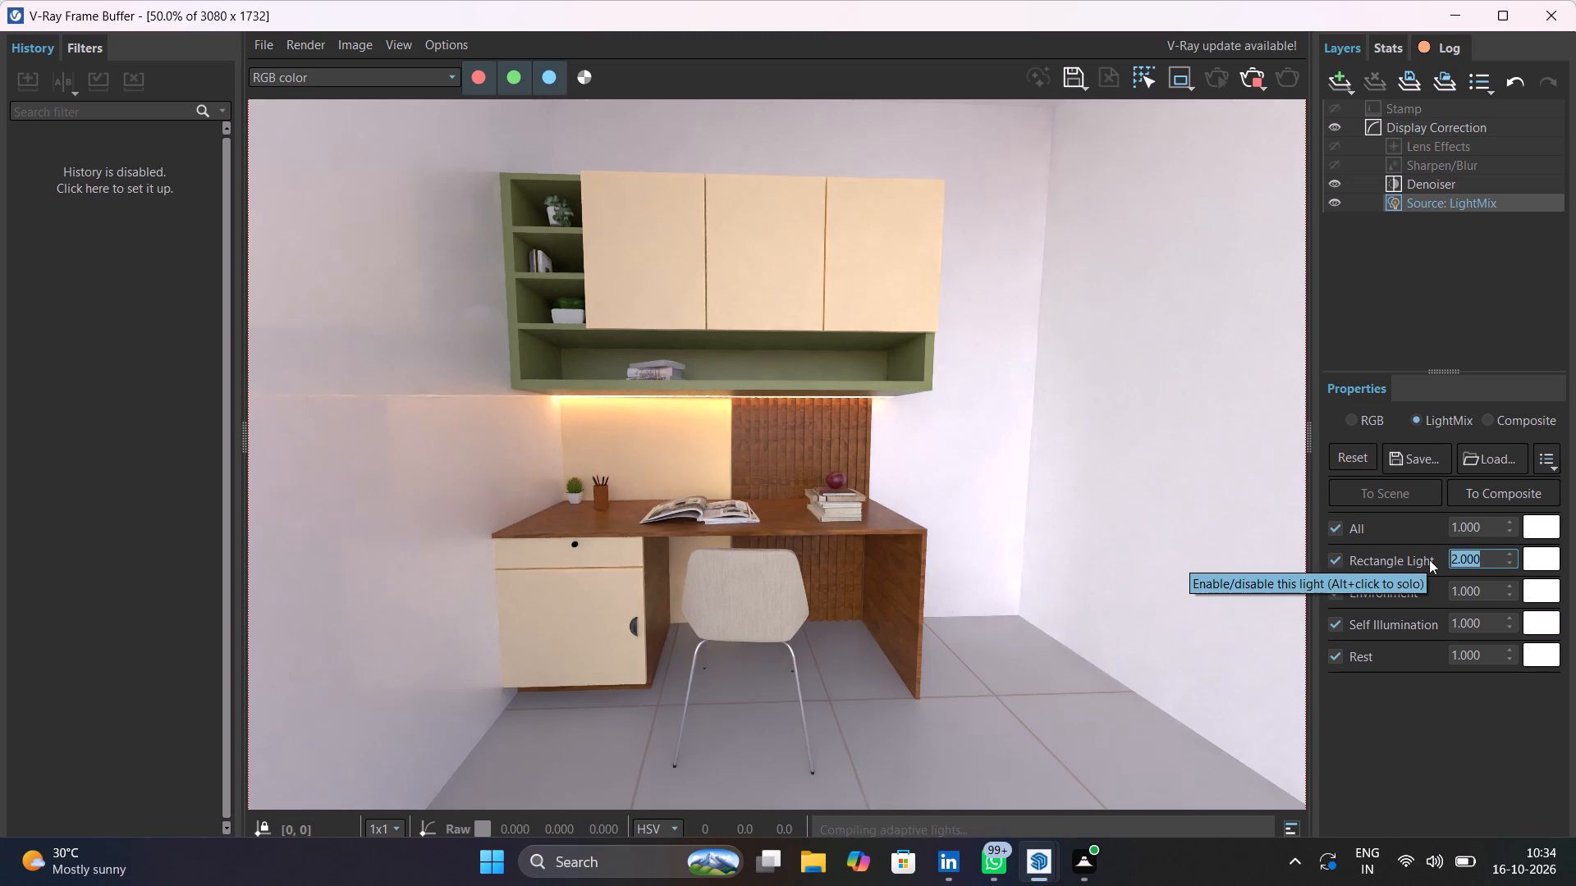
key(1)
key(Return)
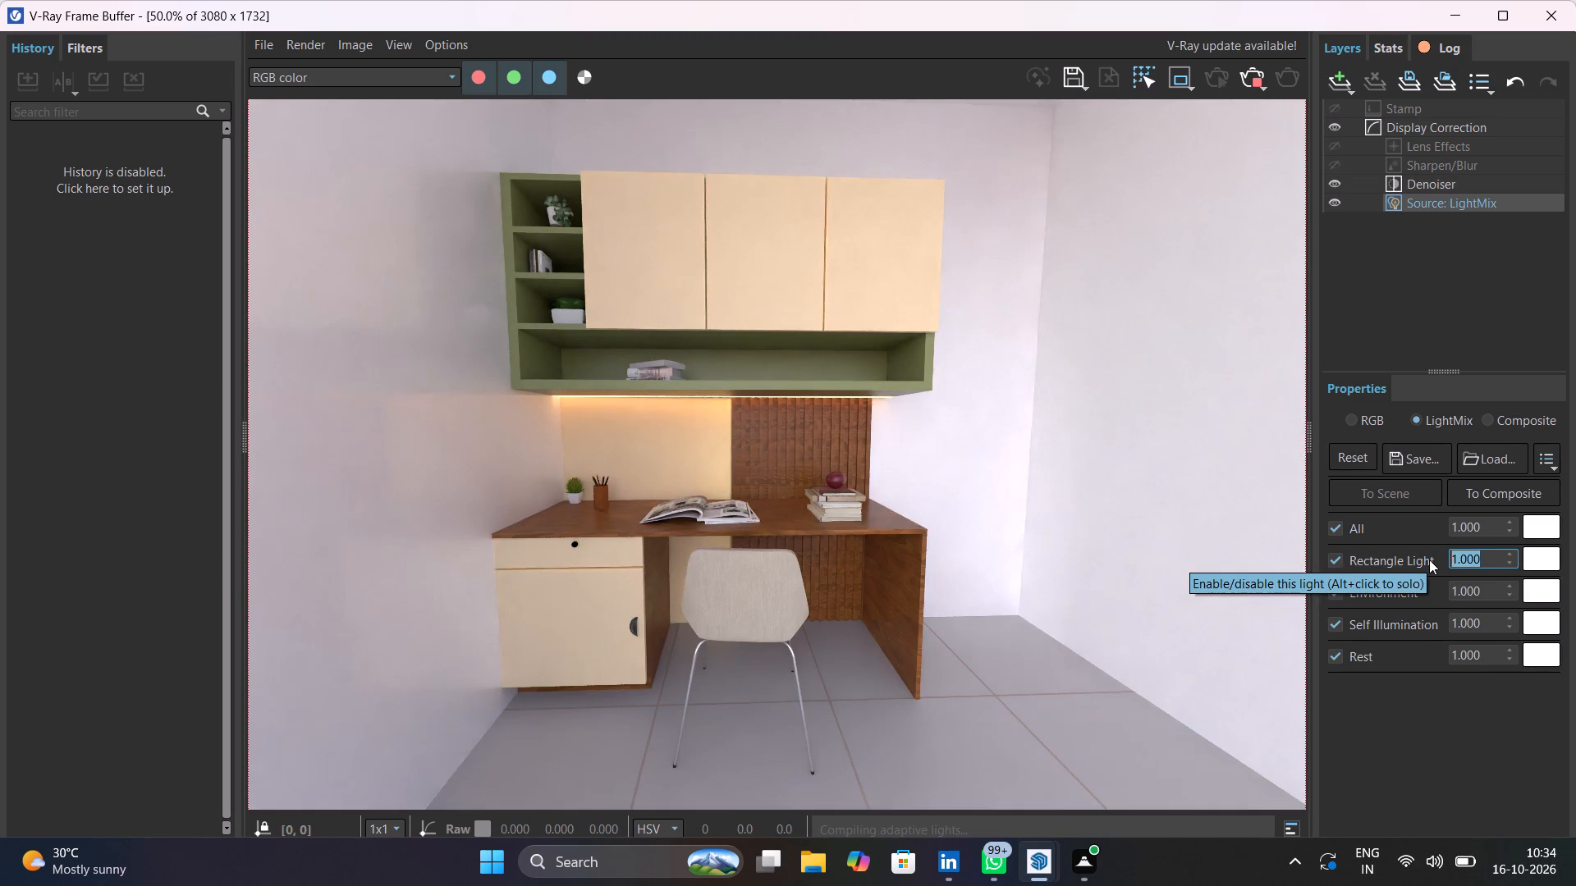
Inspect the desk, books and fluted back panel in the render under the new light mix.
middle_click(1070, 553)
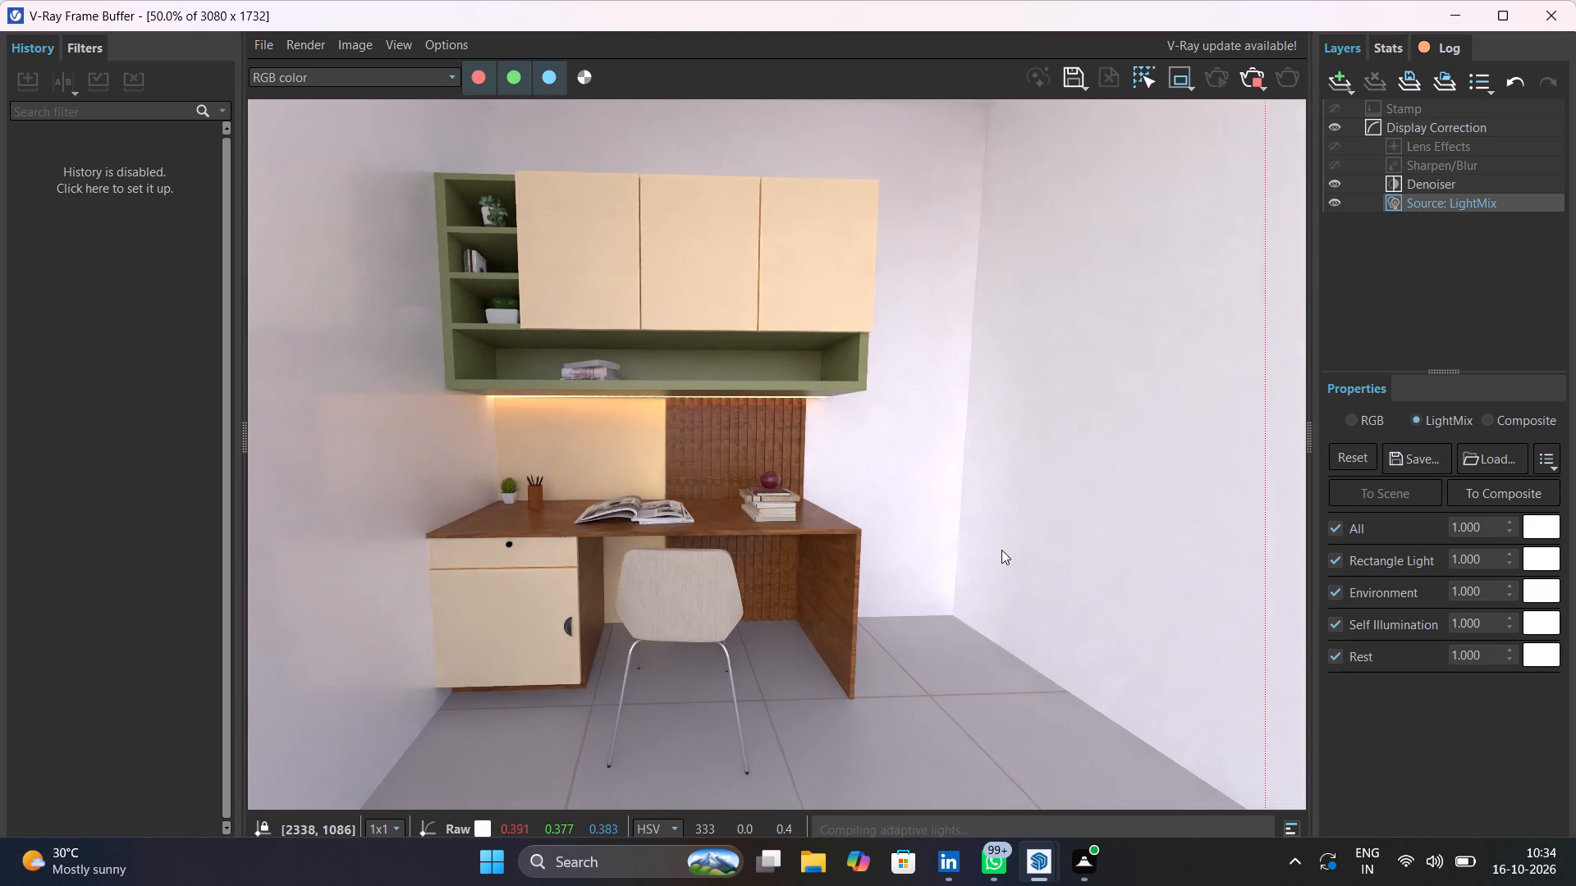
scroll(886, 527, up, 2)
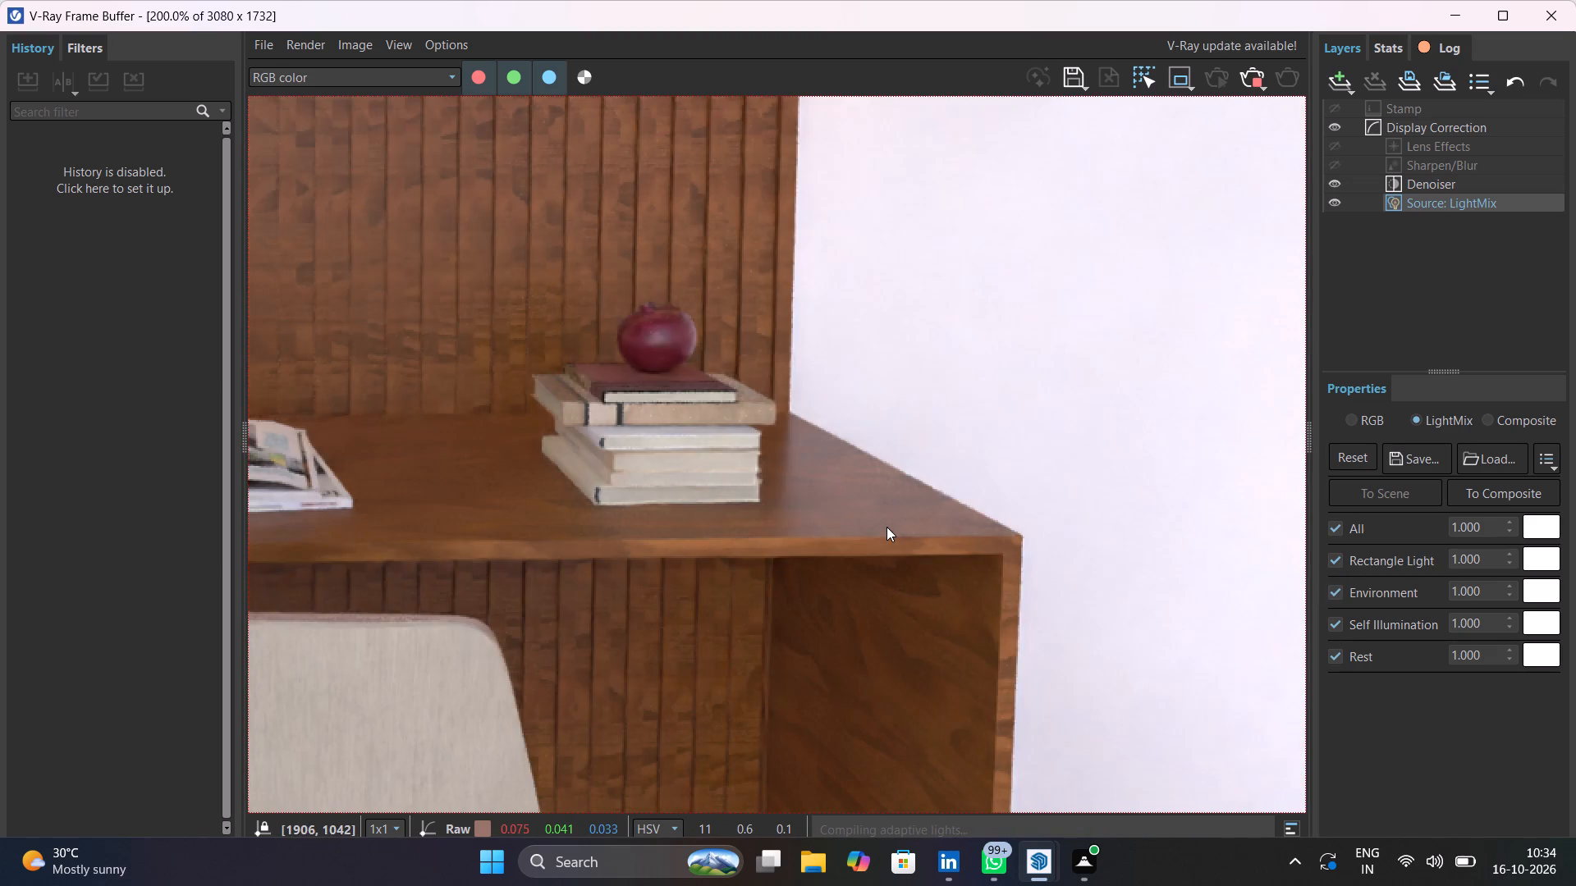
scroll(886, 527, down, 2)
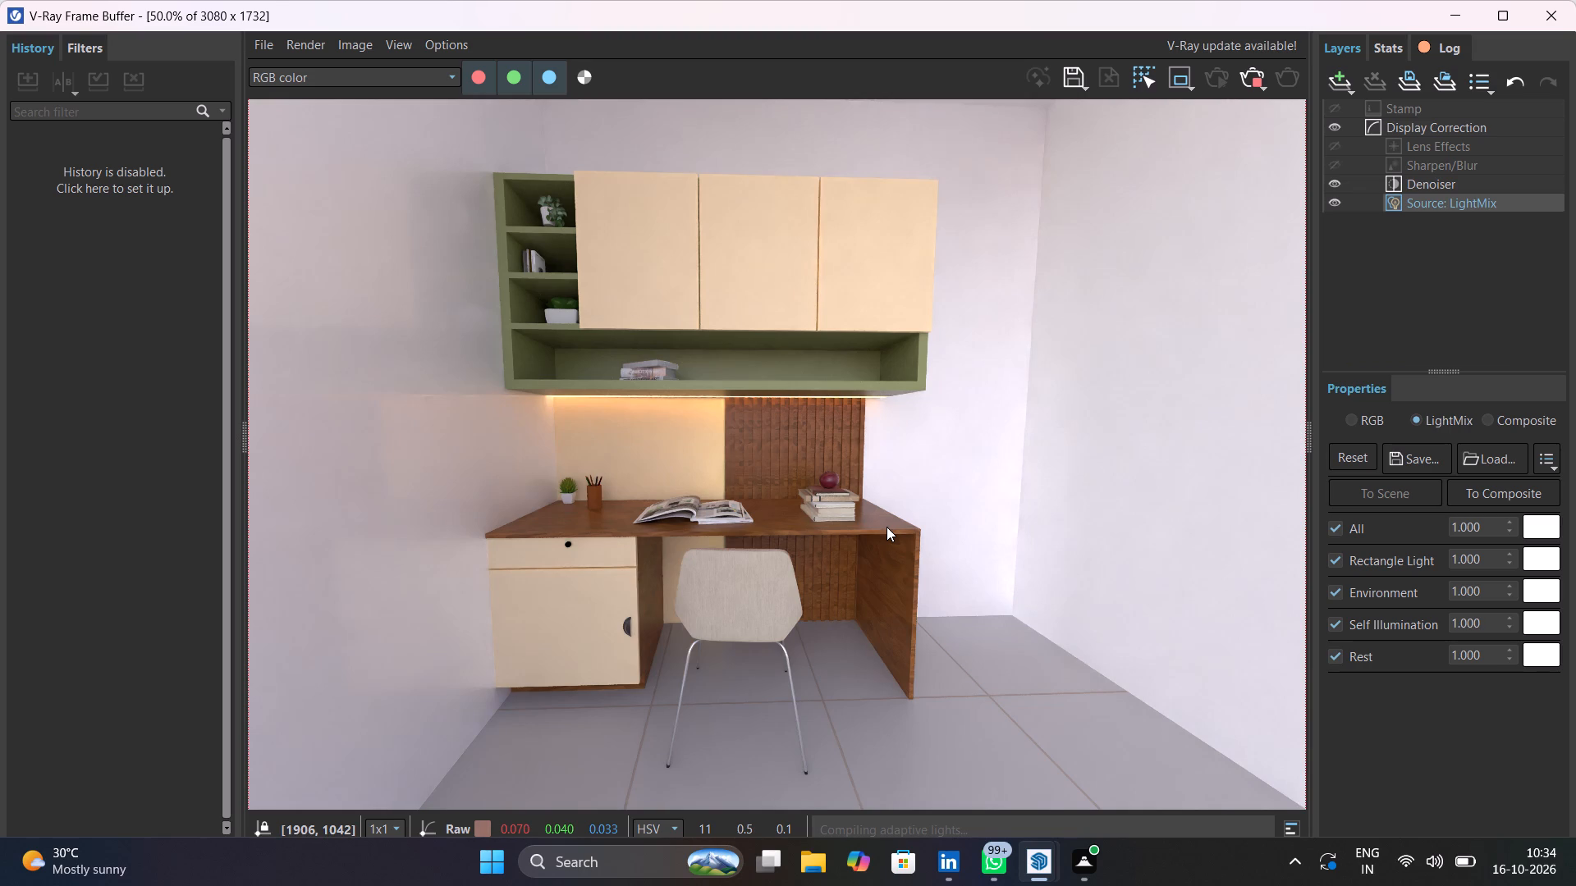
scroll(886, 527, up, 1)
scroll(886, 527, down, 1)
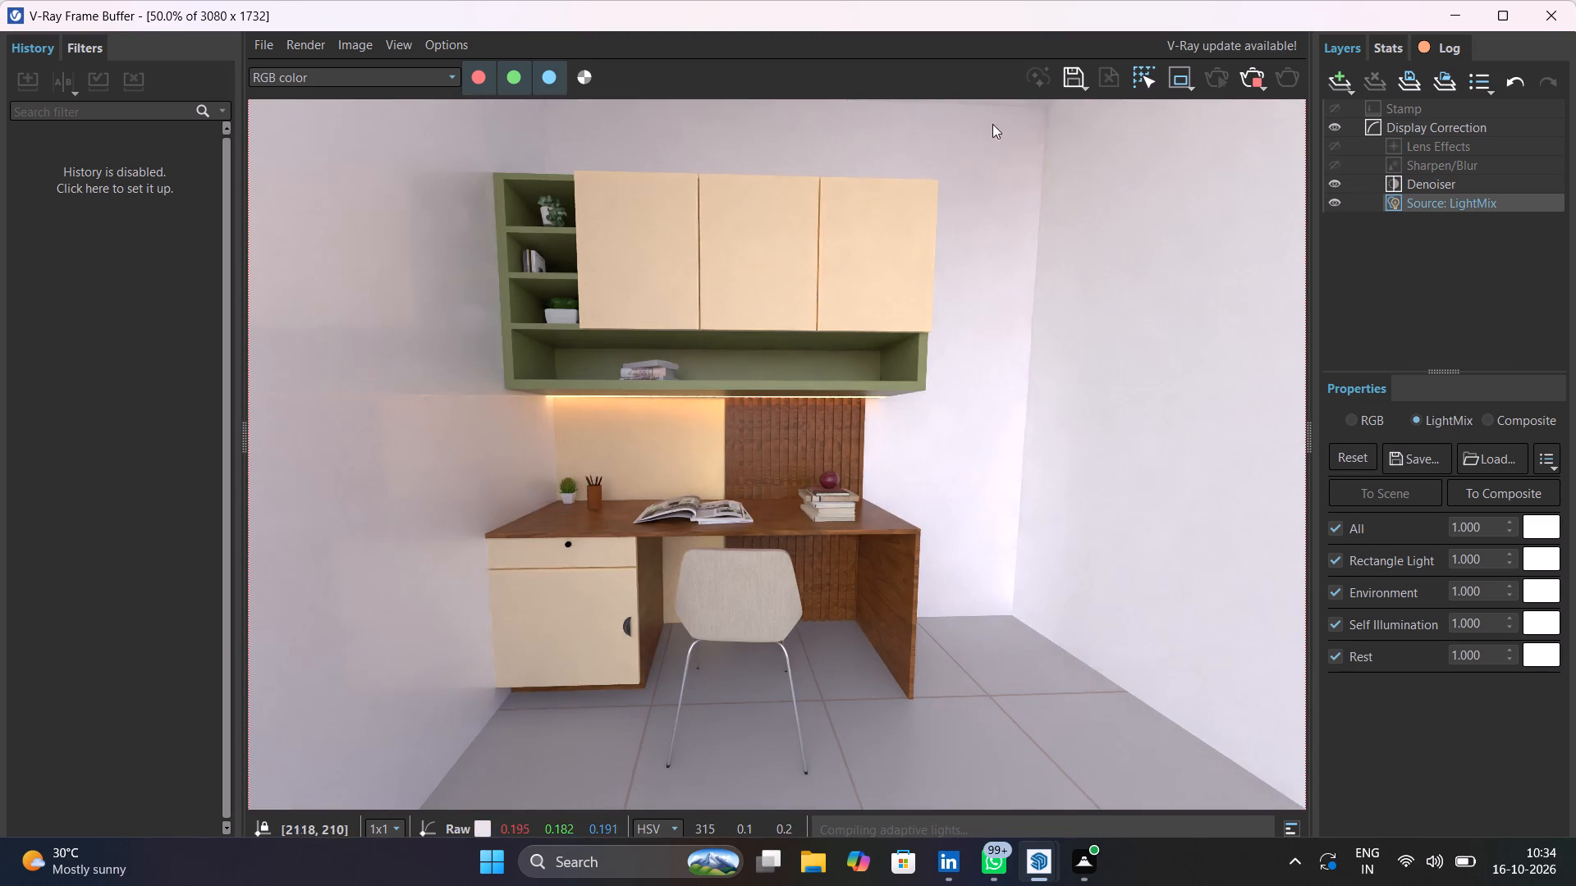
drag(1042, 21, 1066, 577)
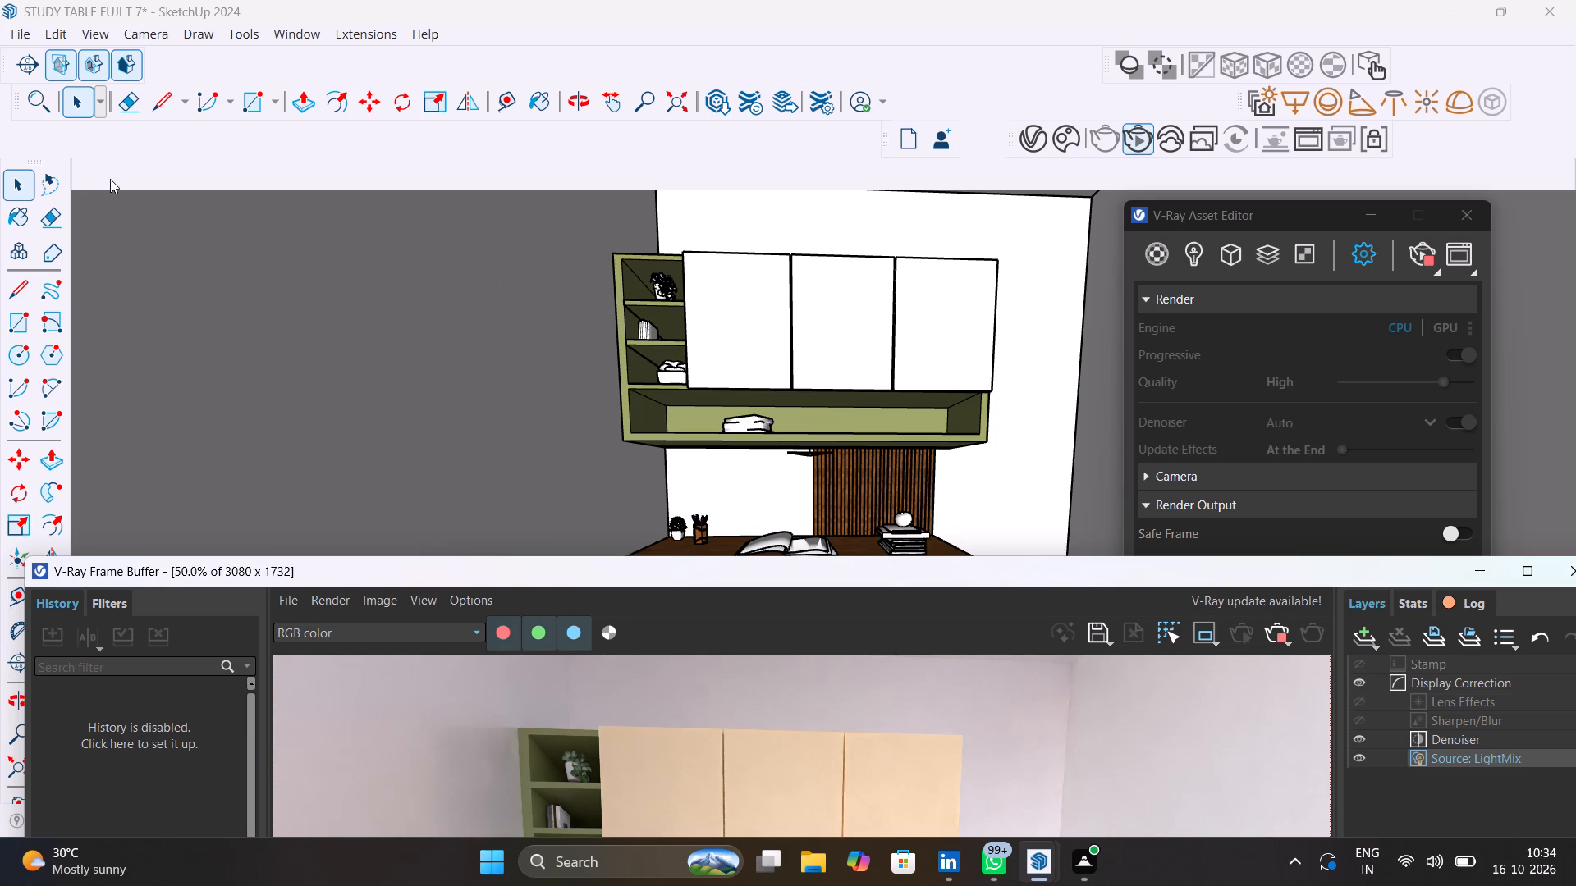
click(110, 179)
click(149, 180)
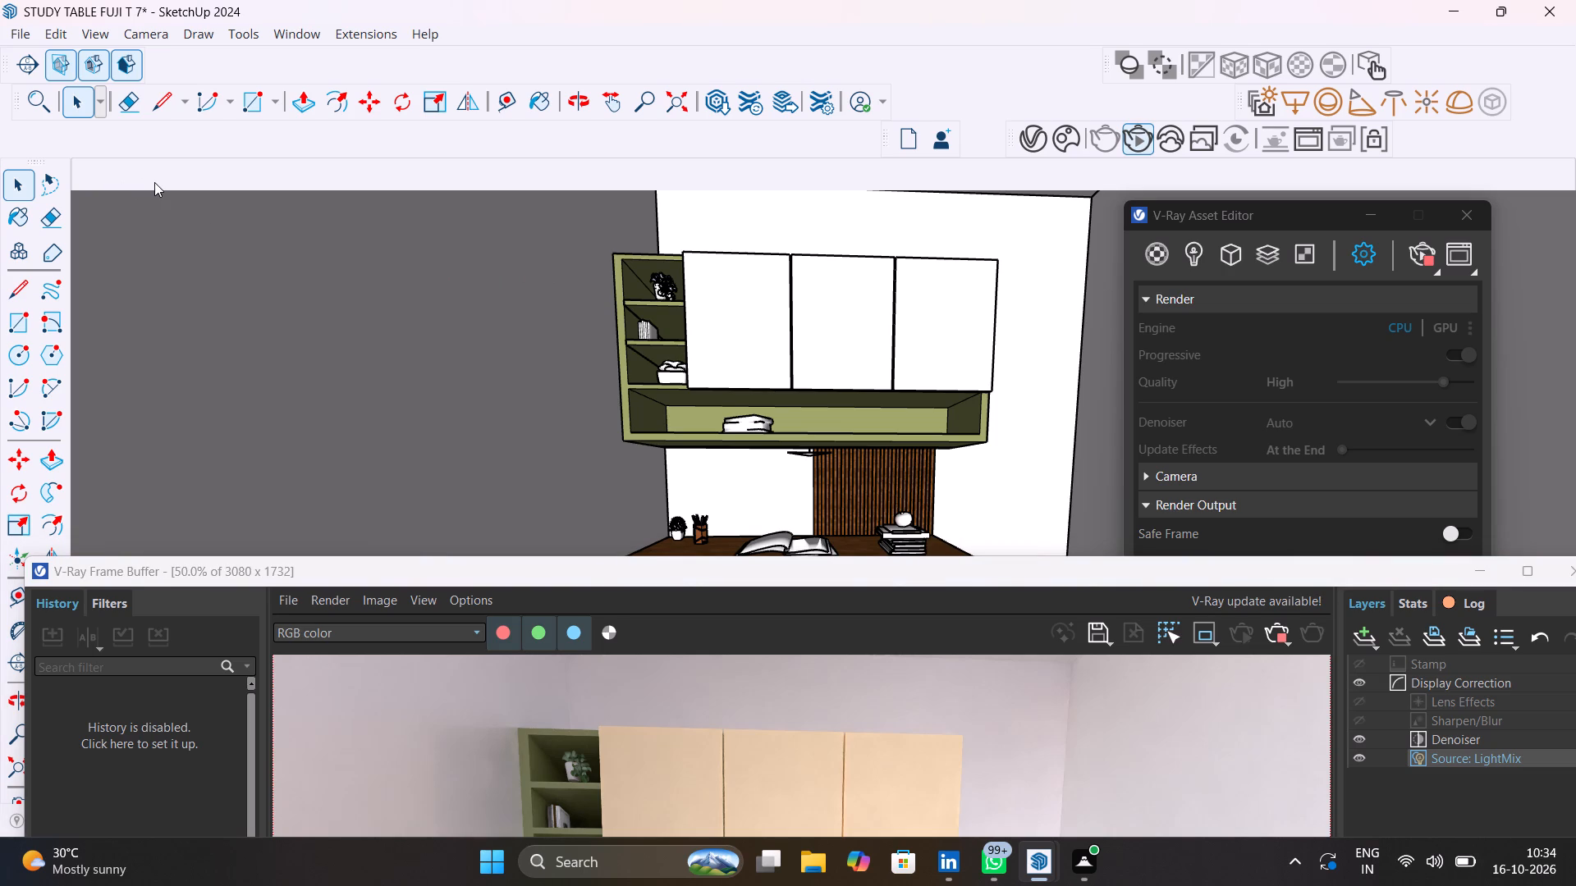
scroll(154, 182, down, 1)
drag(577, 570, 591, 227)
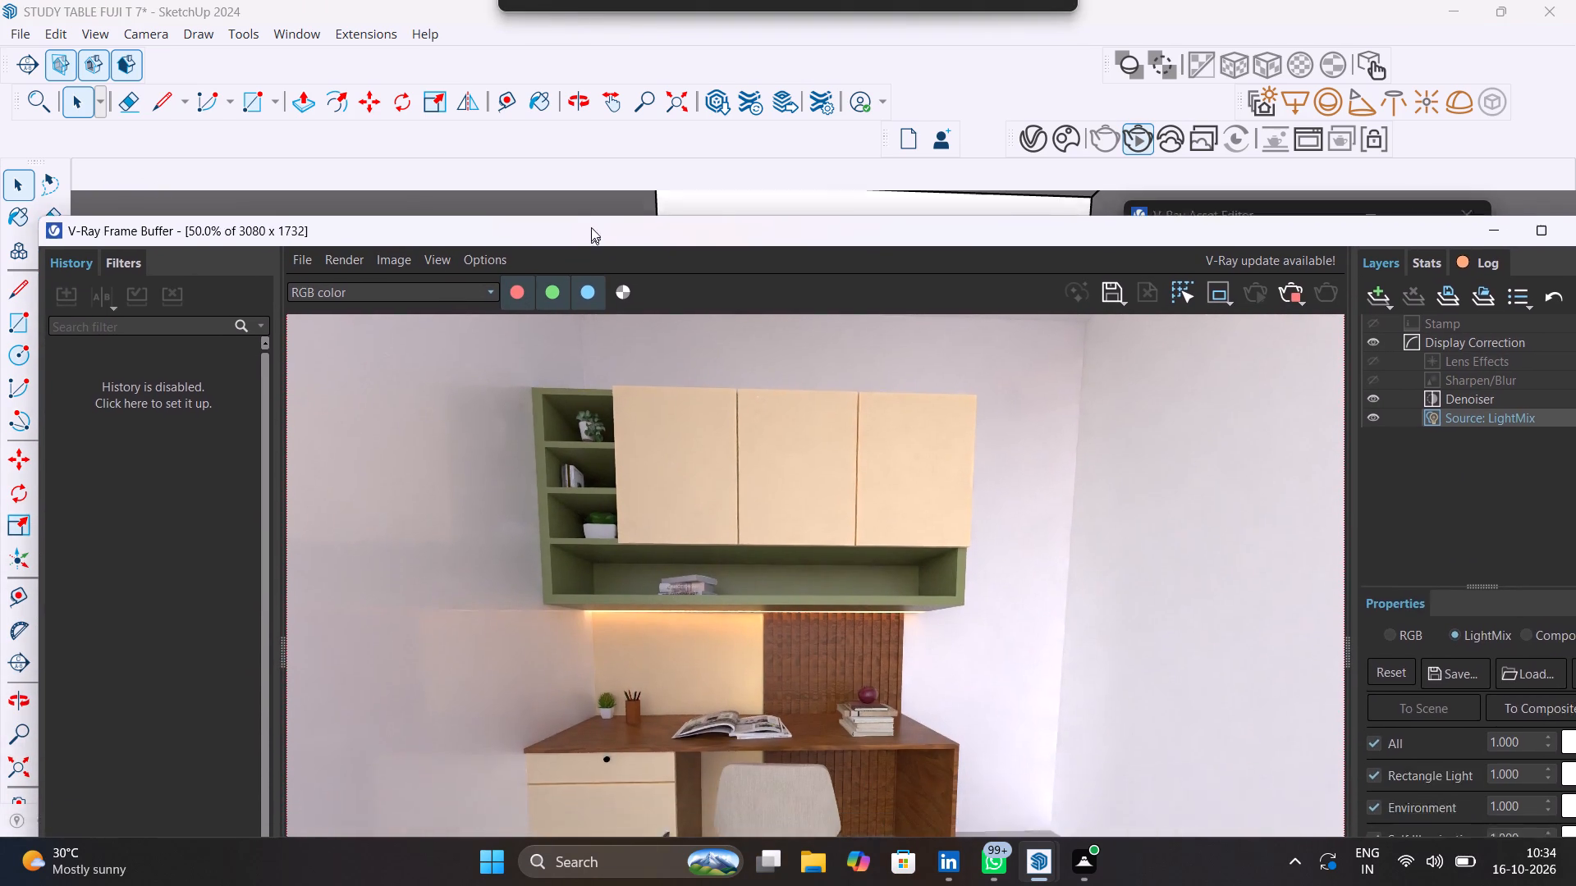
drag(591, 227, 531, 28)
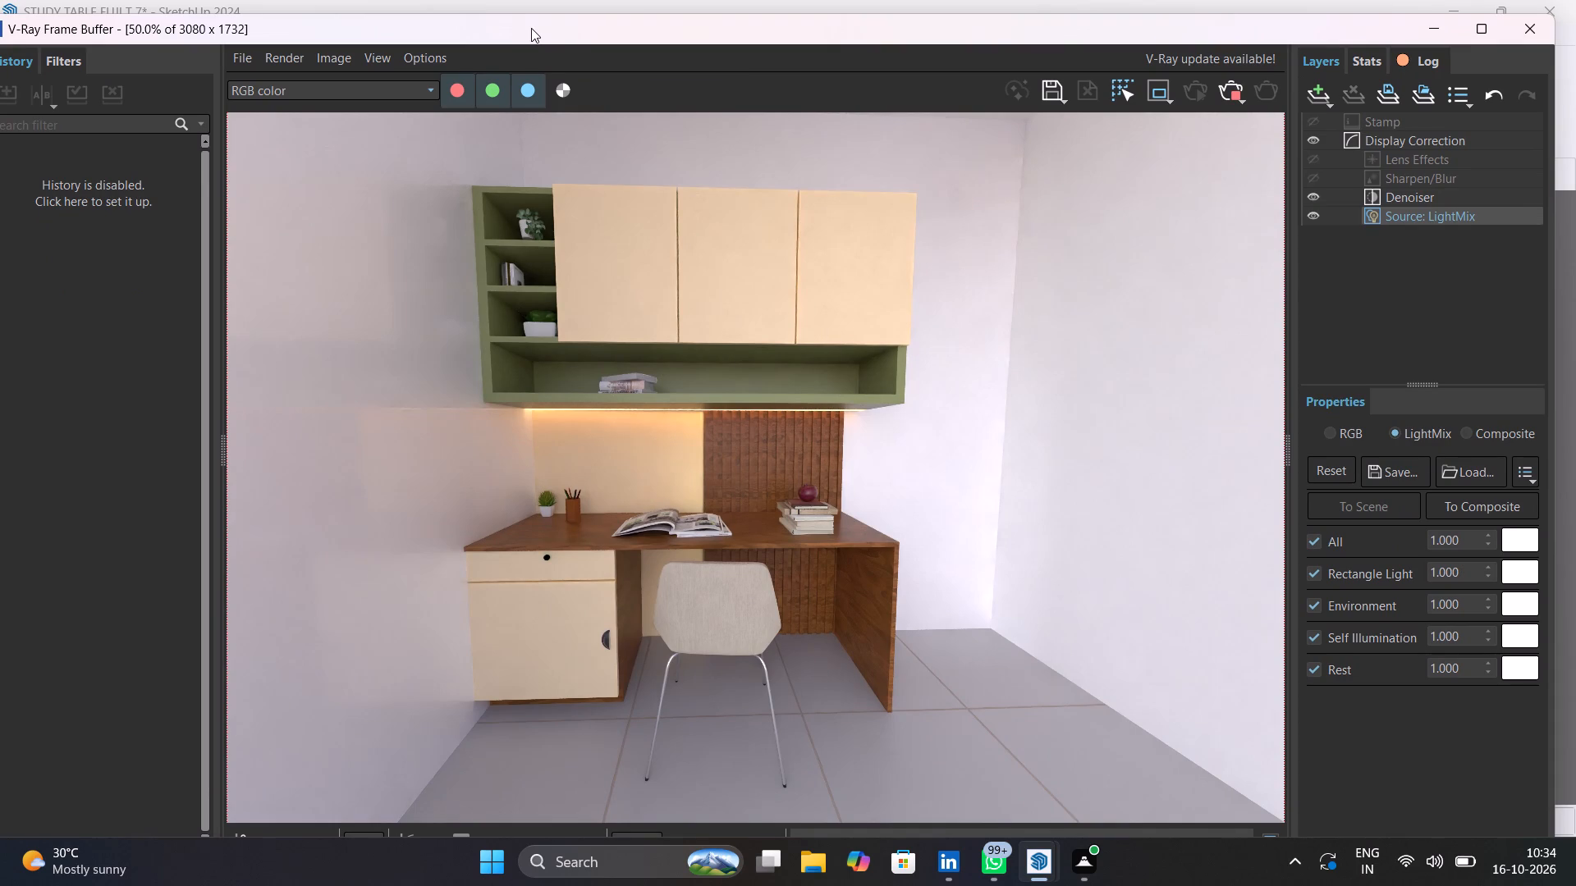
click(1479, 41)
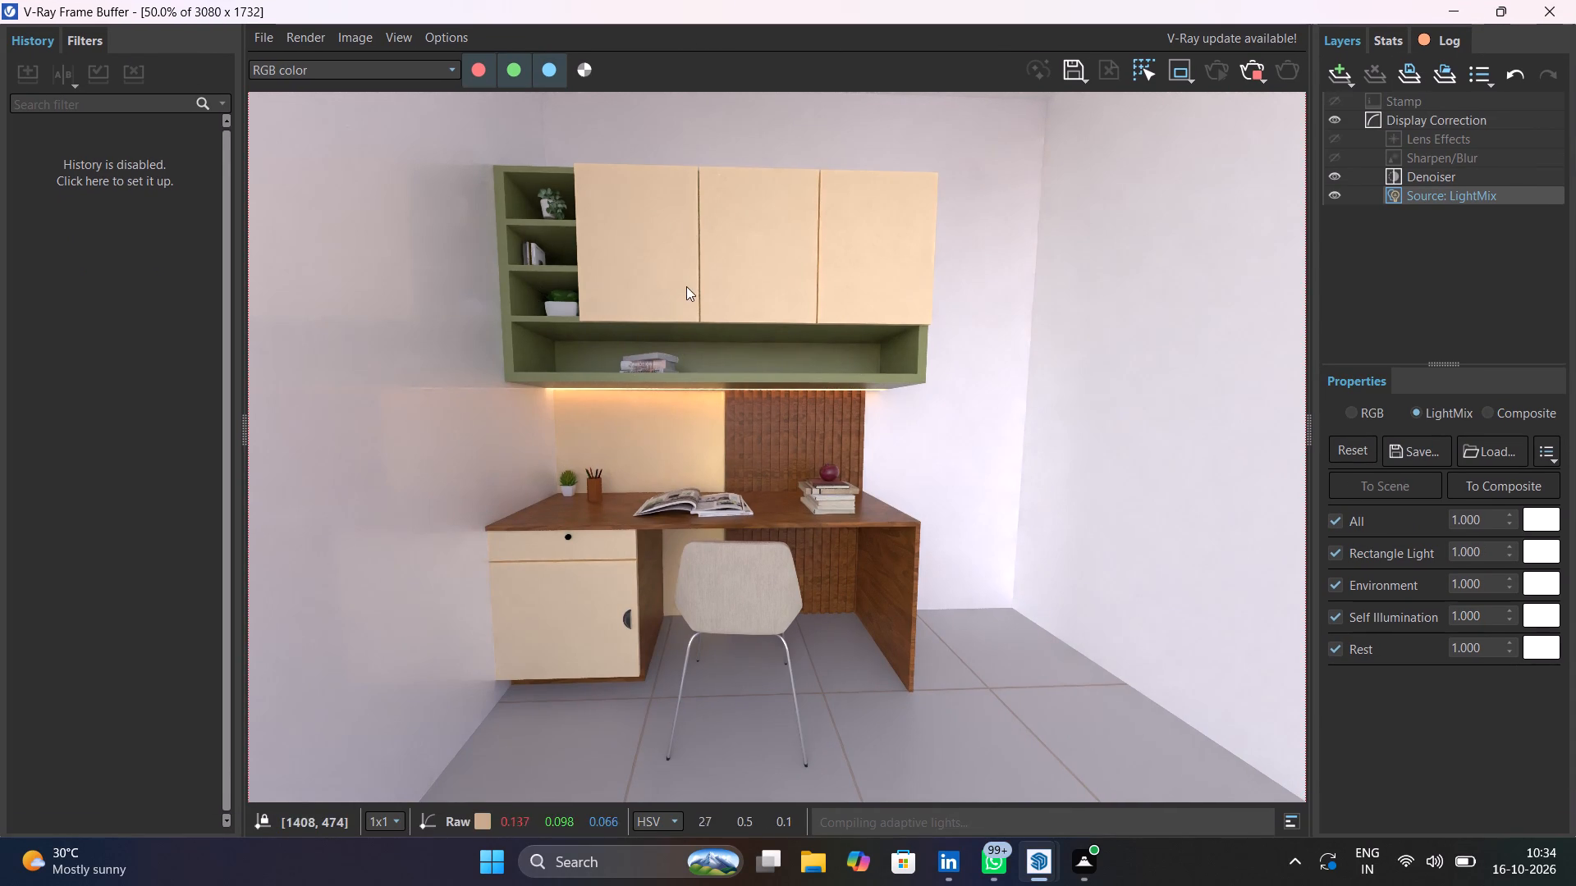
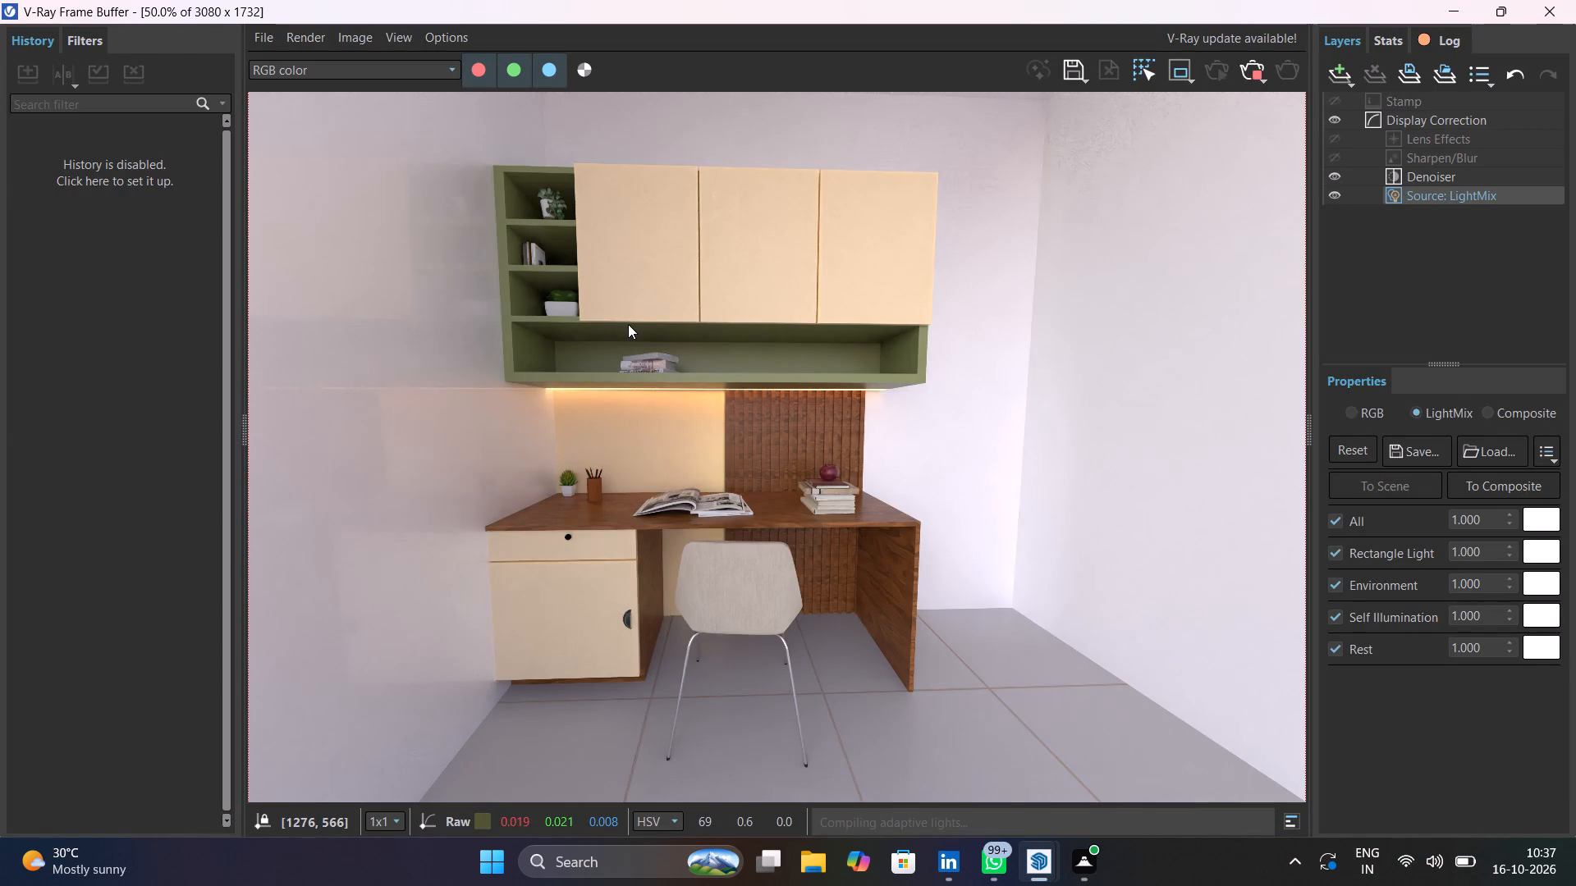
Examine the render up close around the green open shelf, the fluted wood panel, and the stacked books with the pomegranate.
scroll(630, 312, up, 1)
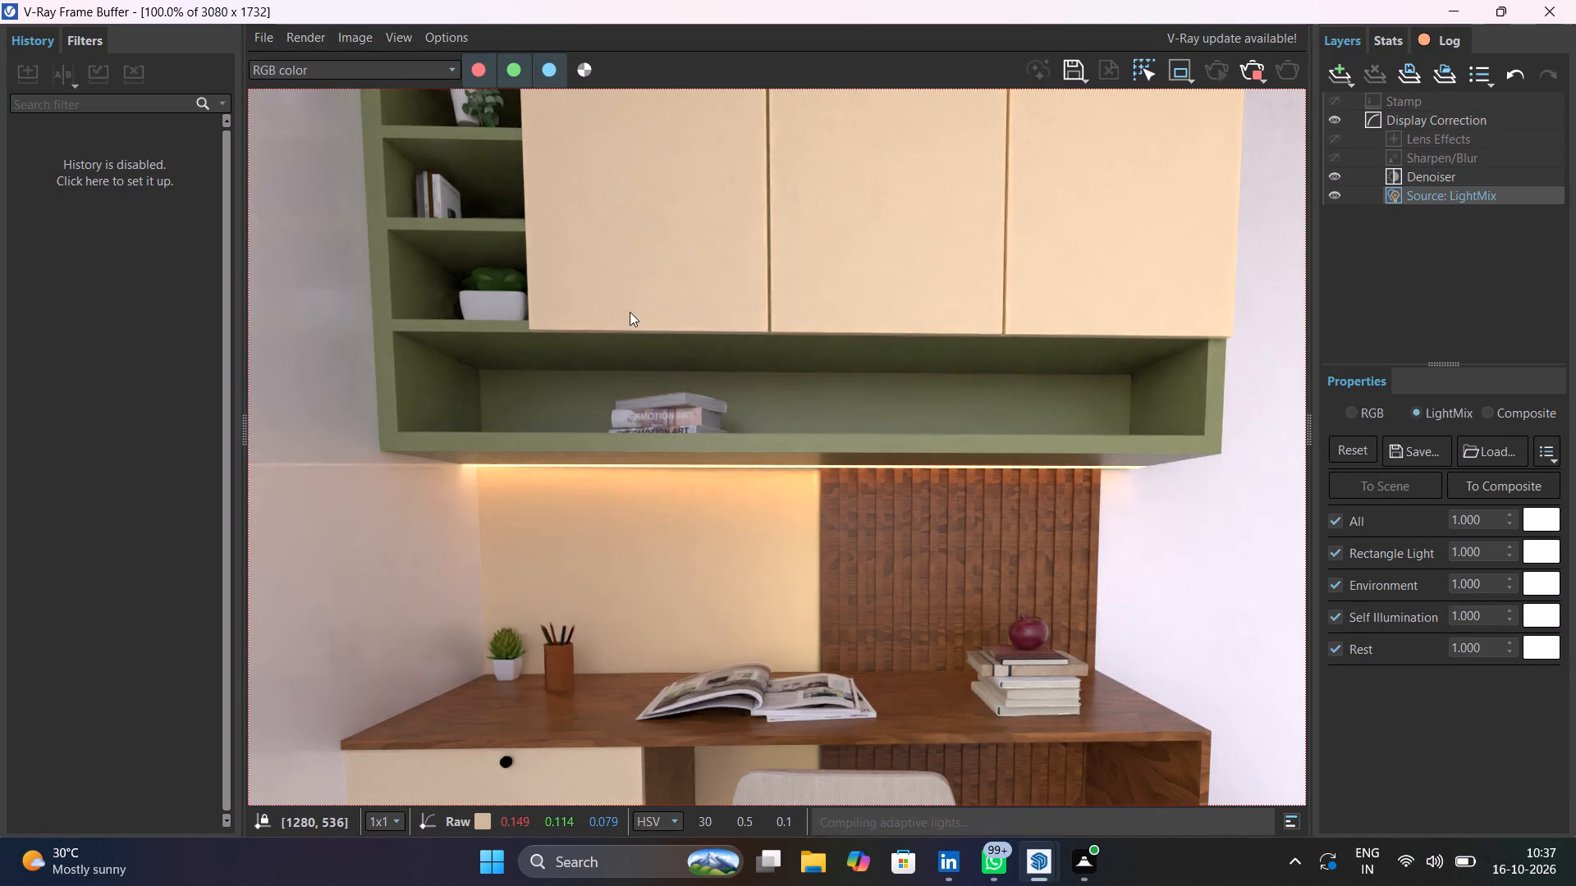
scroll(678, 373, up, 2)
scroll(717, 395, down, 1)
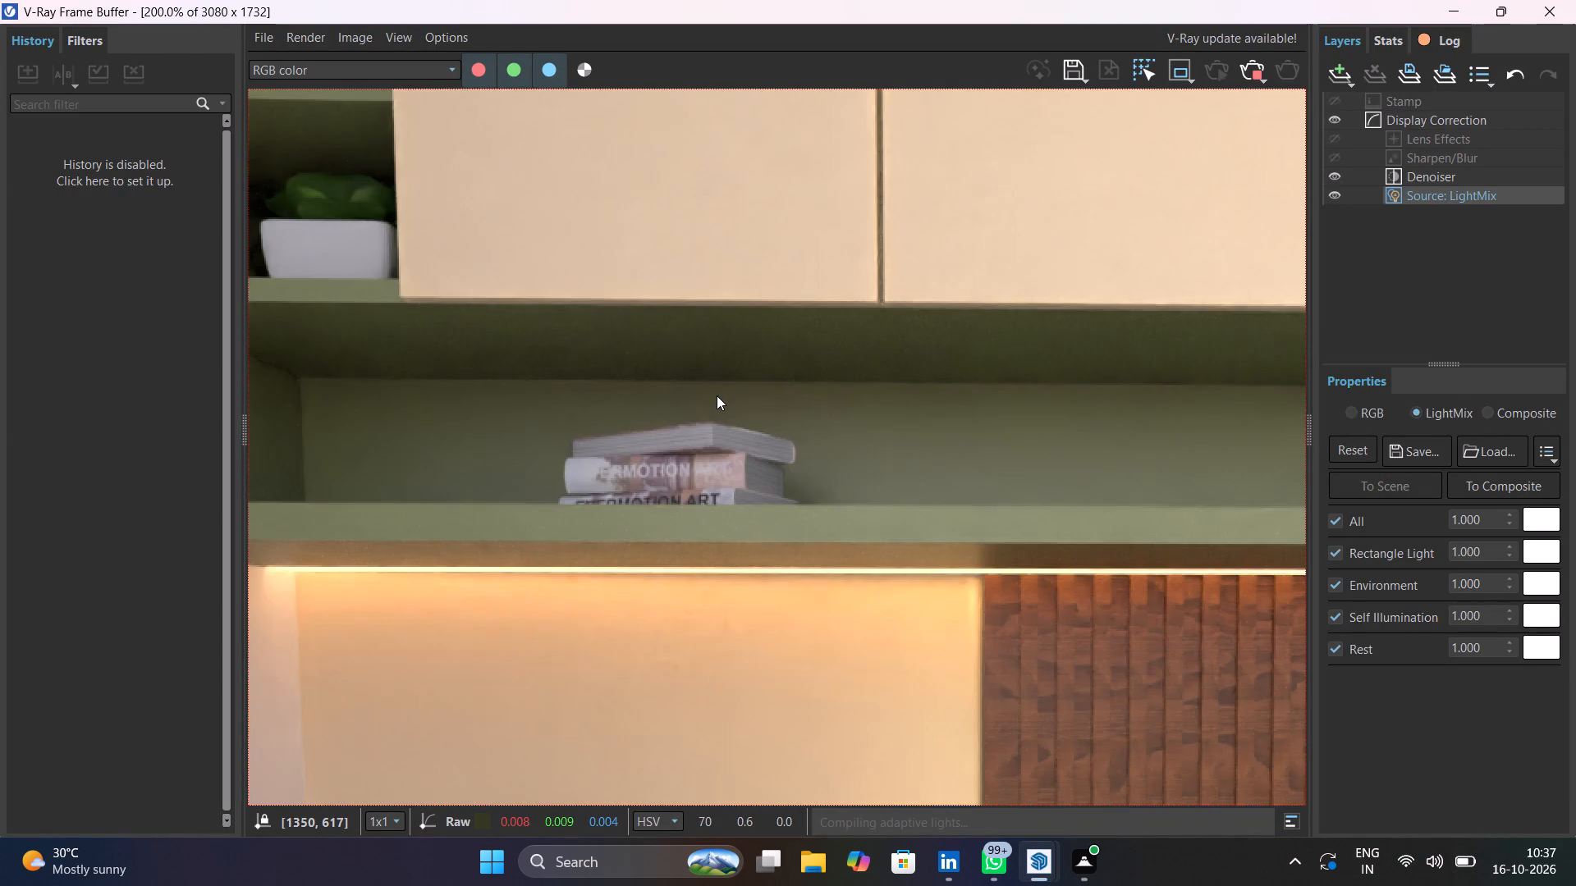
scroll(717, 395, down, 2)
scroll(888, 451, up, 3)
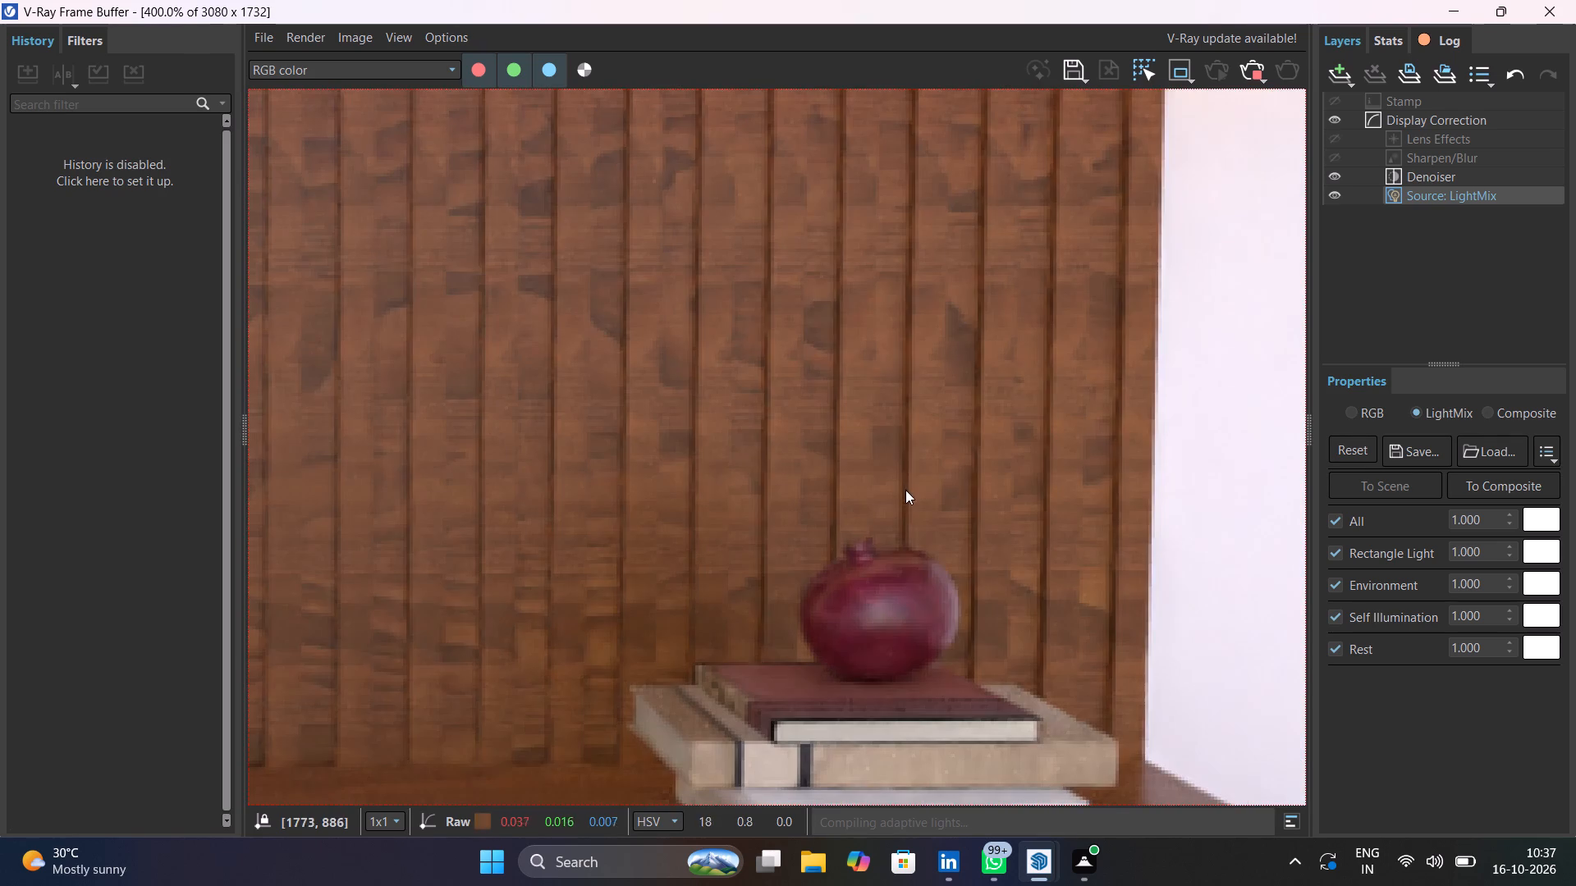
scroll(912, 603, up, 2)
scroll(912, 603, down, 3)
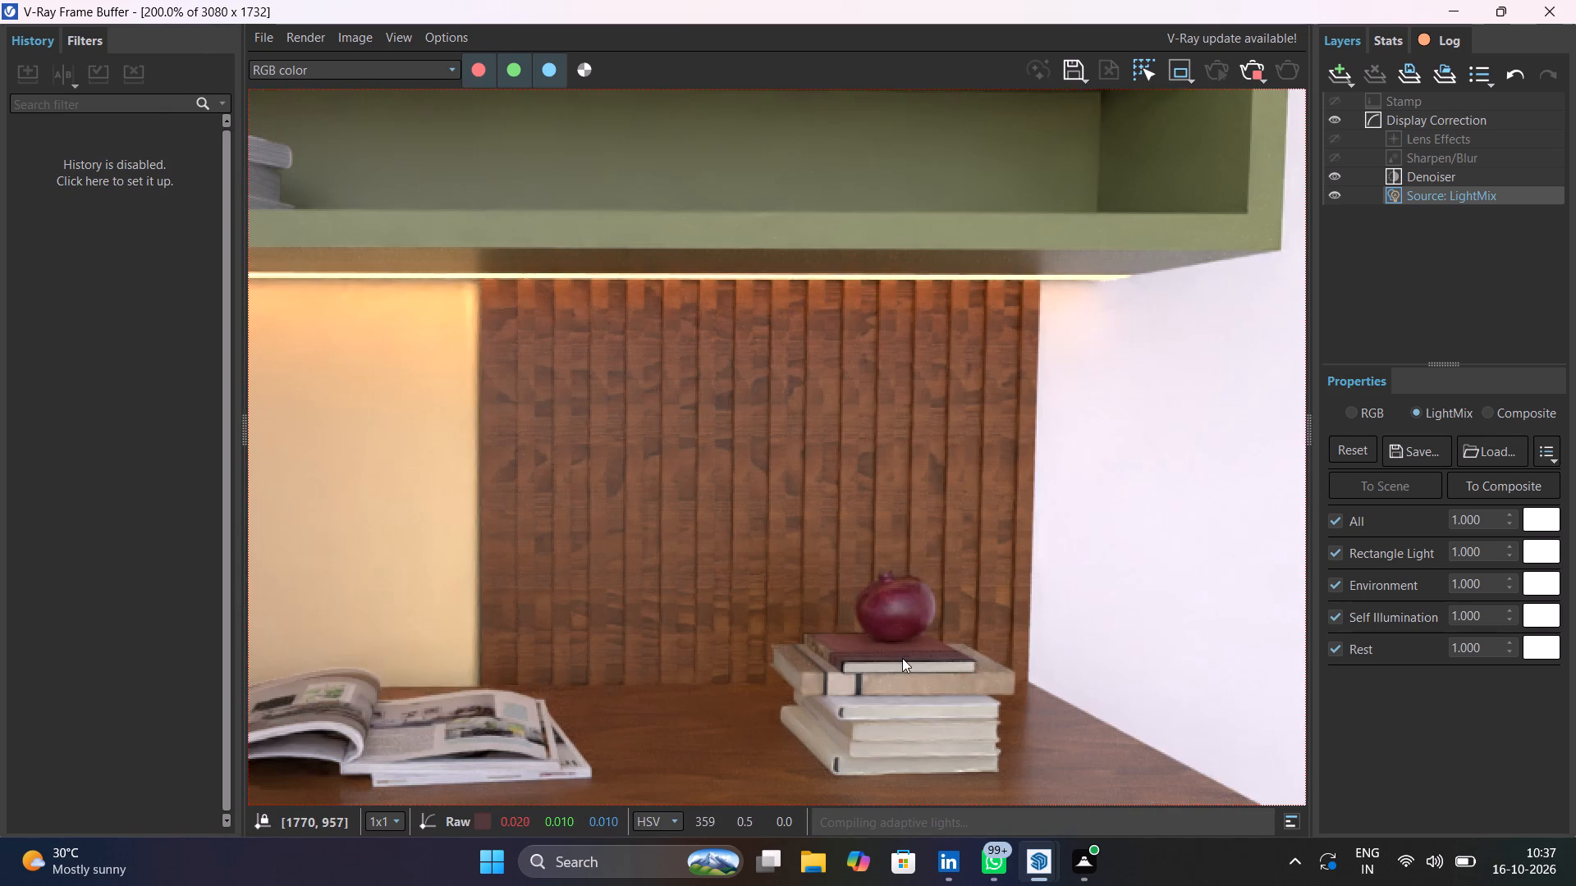
middle_drag(902, 654, 892, 363)
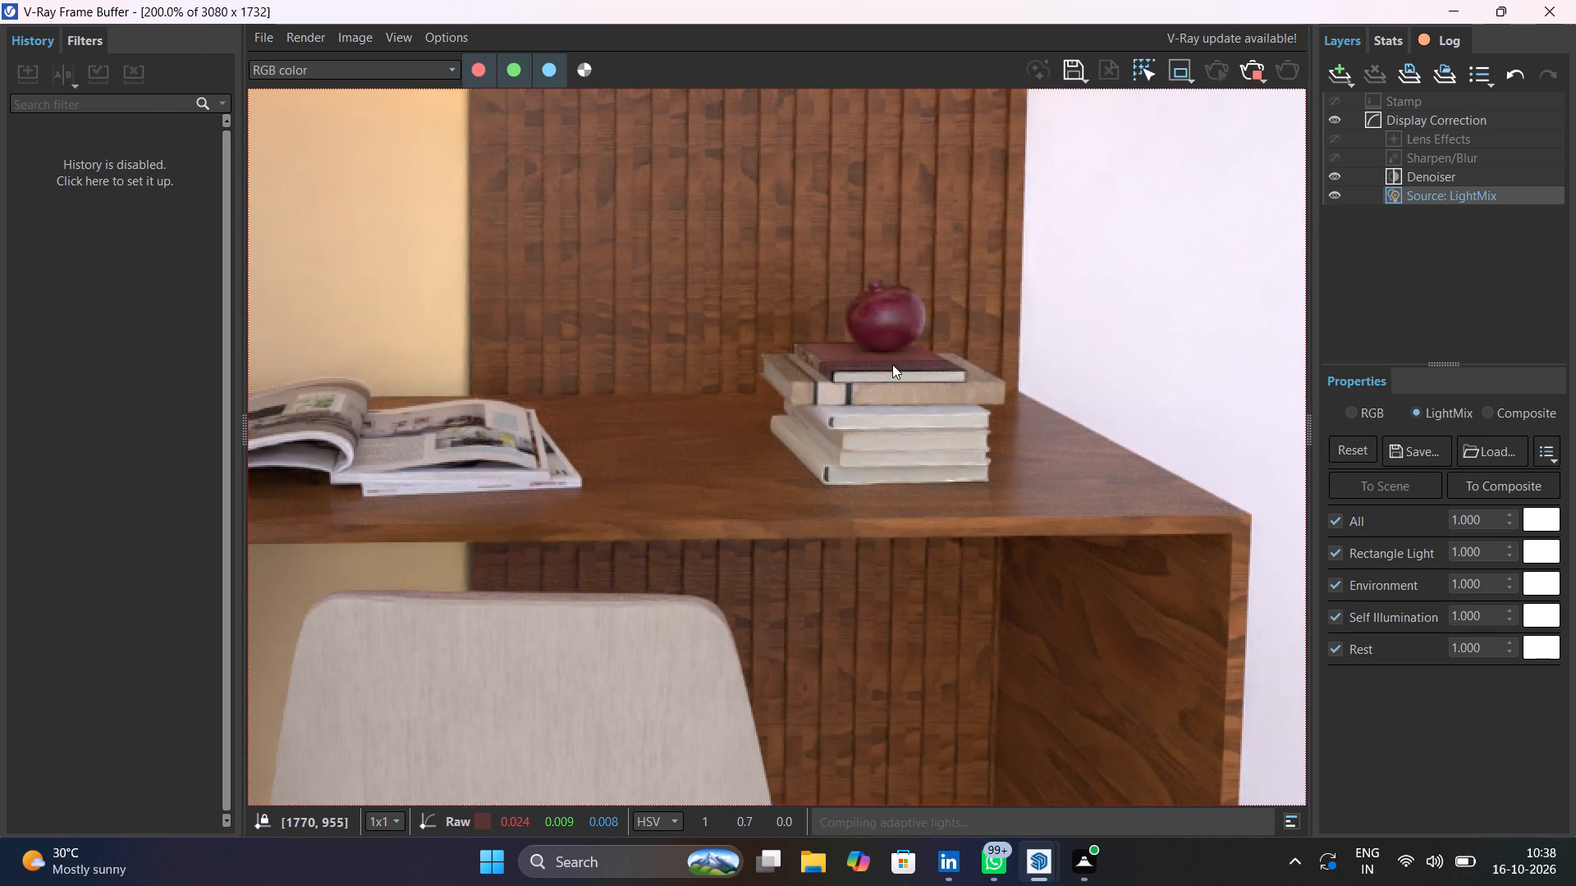
scroll(898, 405, down, 2)
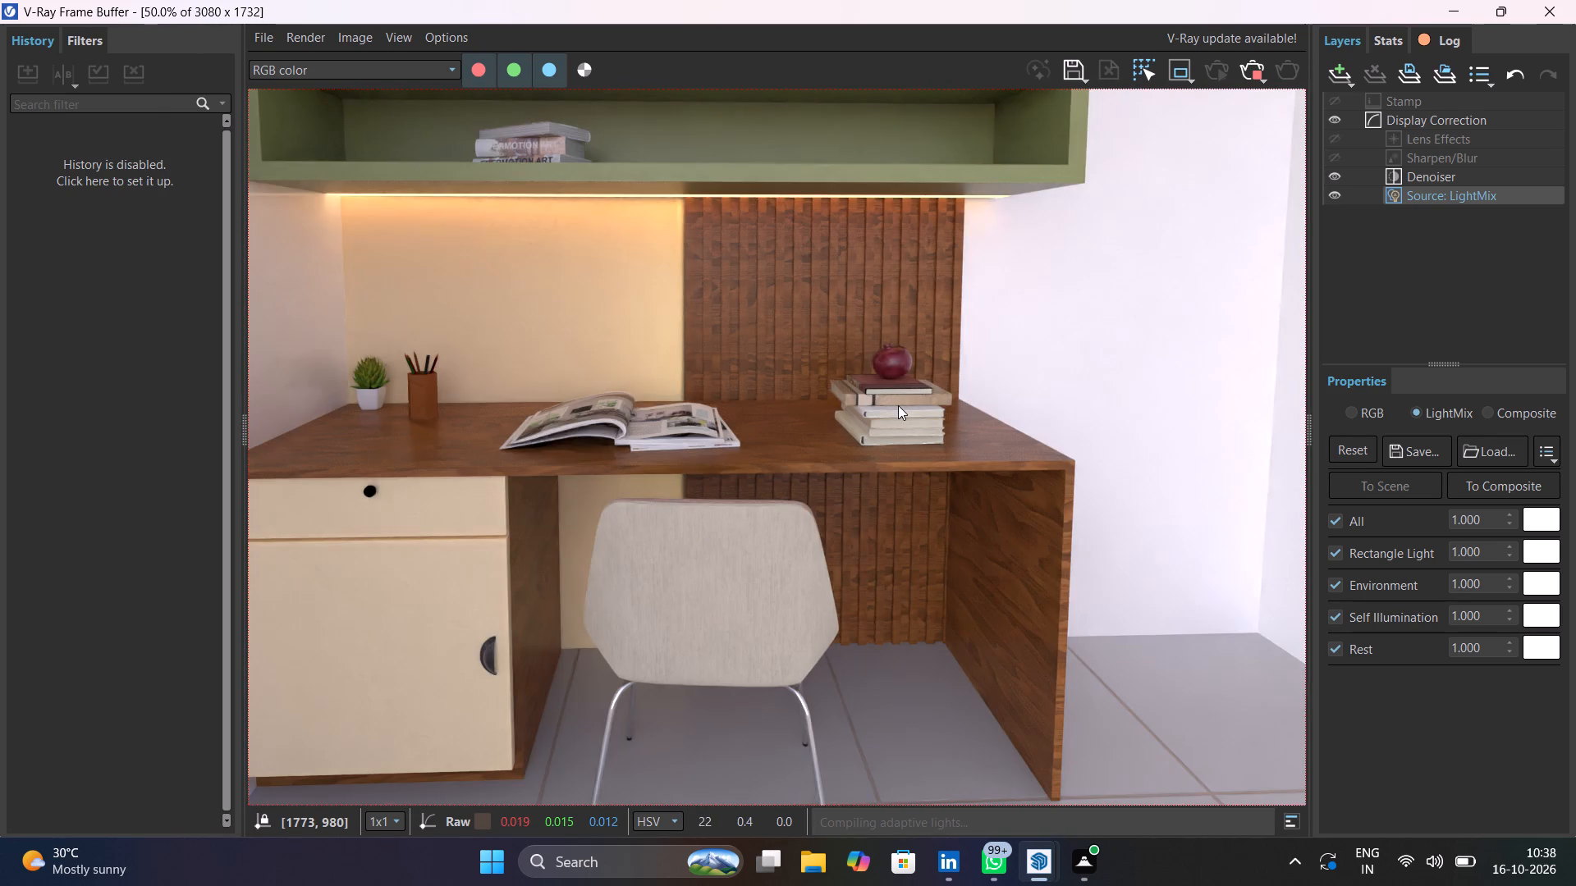
scroll(898, 405, down, 1)
scroll(898, 405, up, 1)
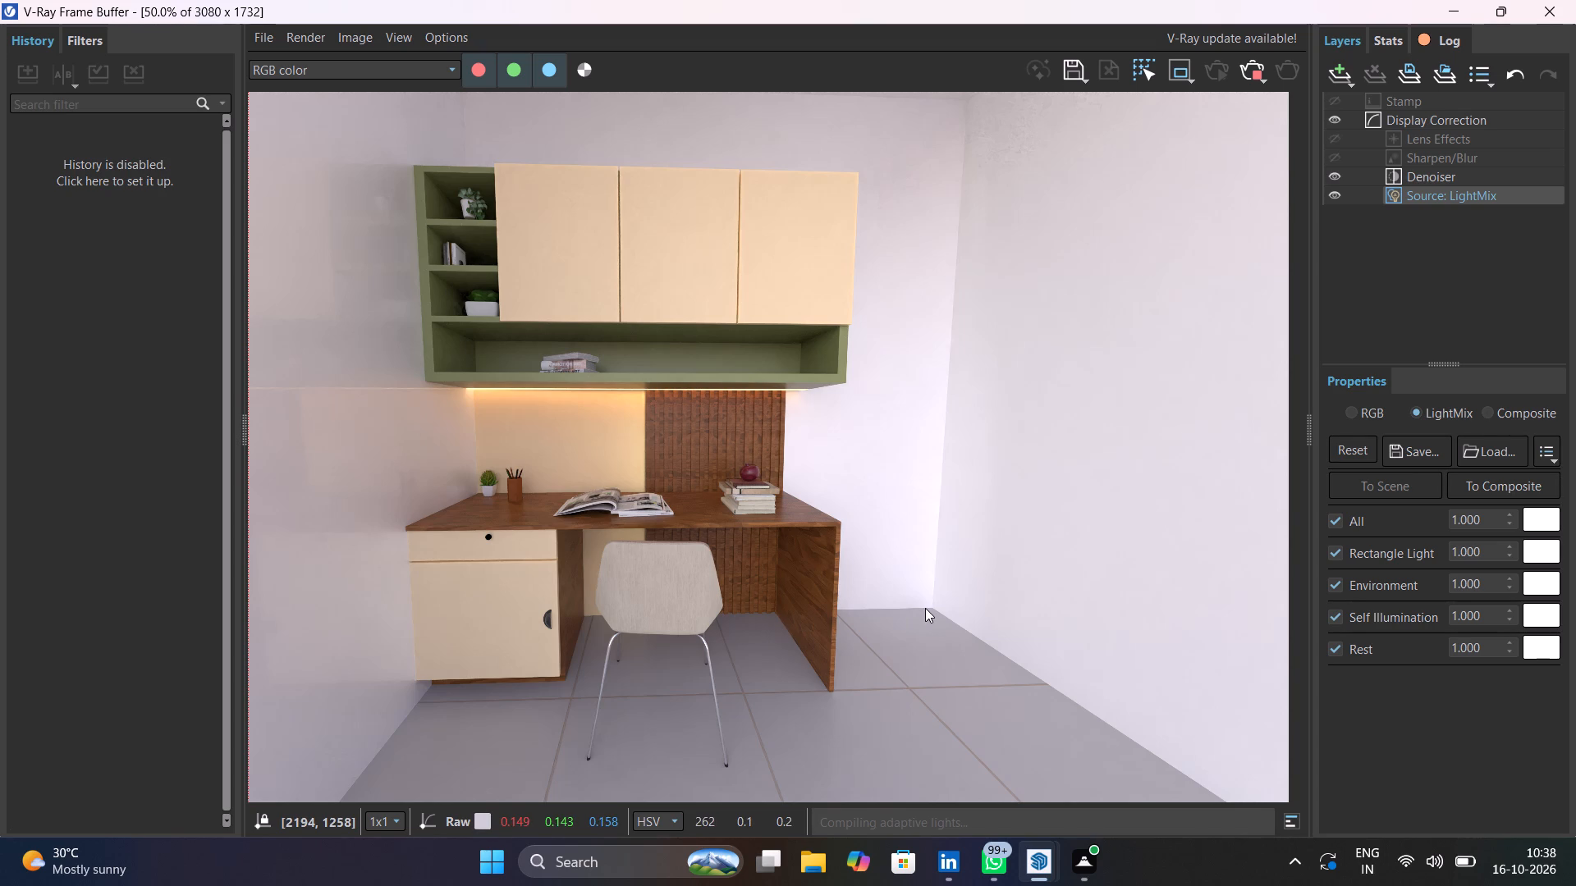
Check the render's overall composition and the detail of the desk, drawer cabinet, chair and floor tiles.
scroll(795, 527, up, 4)
scroll(790, 518, down, 3)
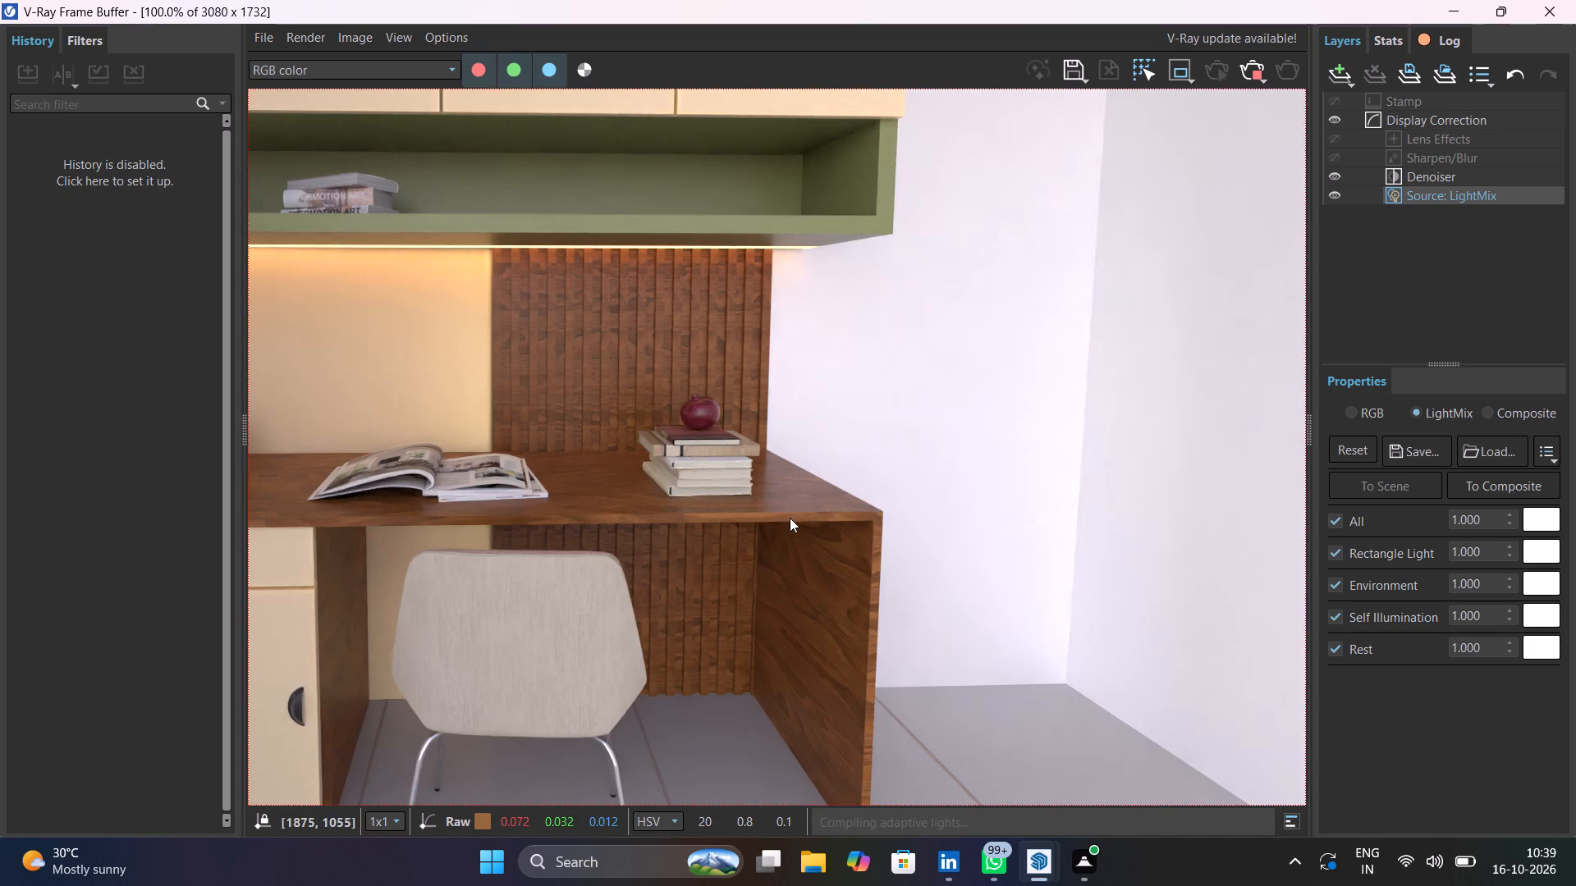
scroll(701, 473, down, 3)
scroll(701, 473, up, 1)
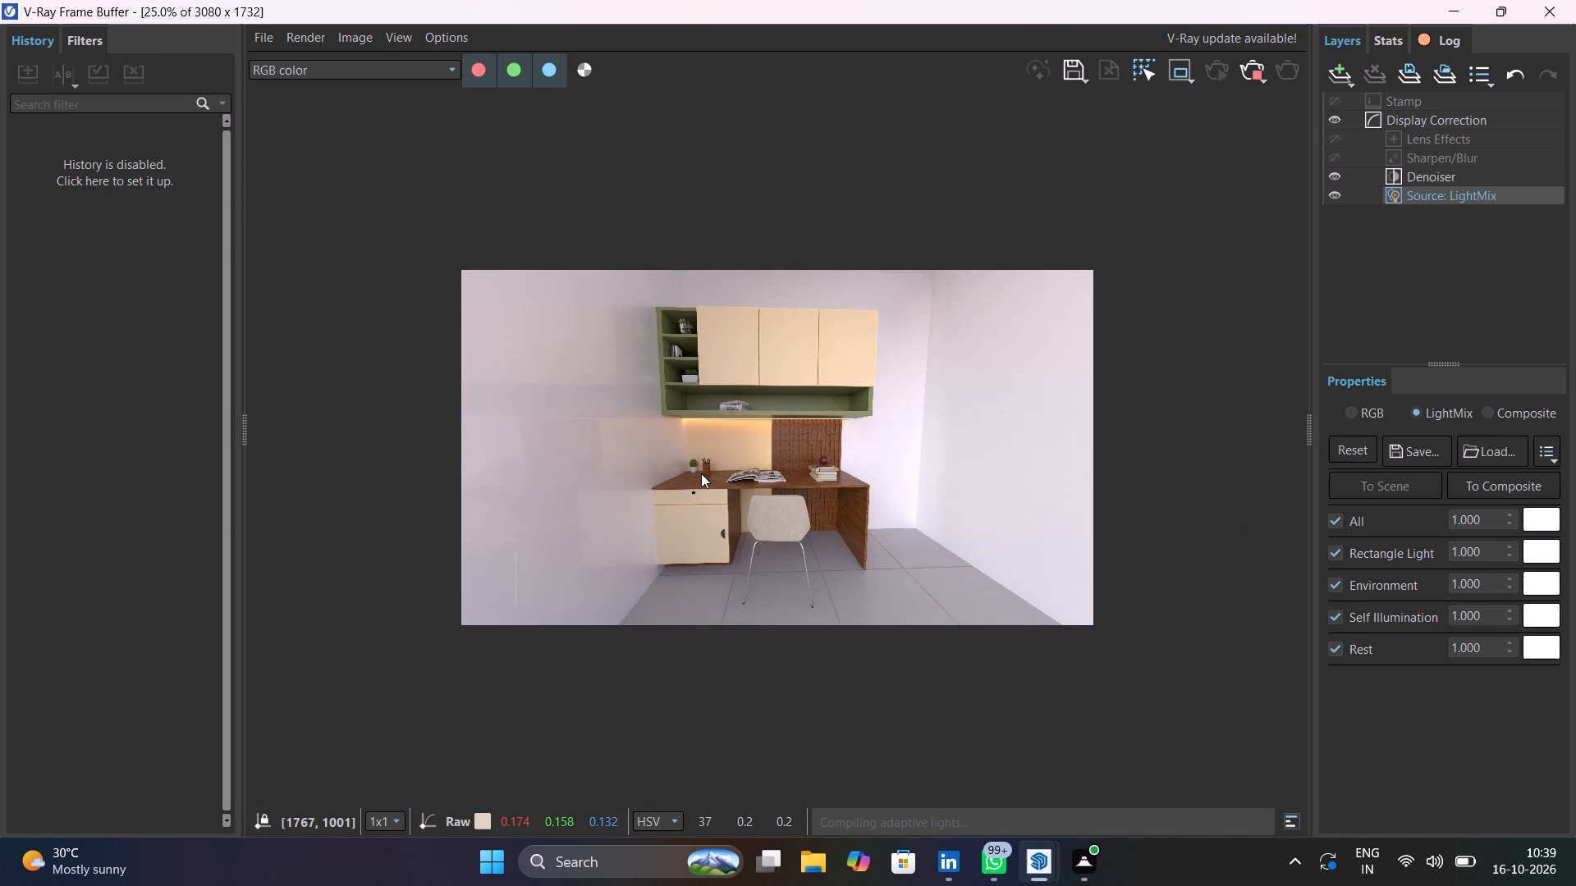
scroll(701, 473, up, 1)
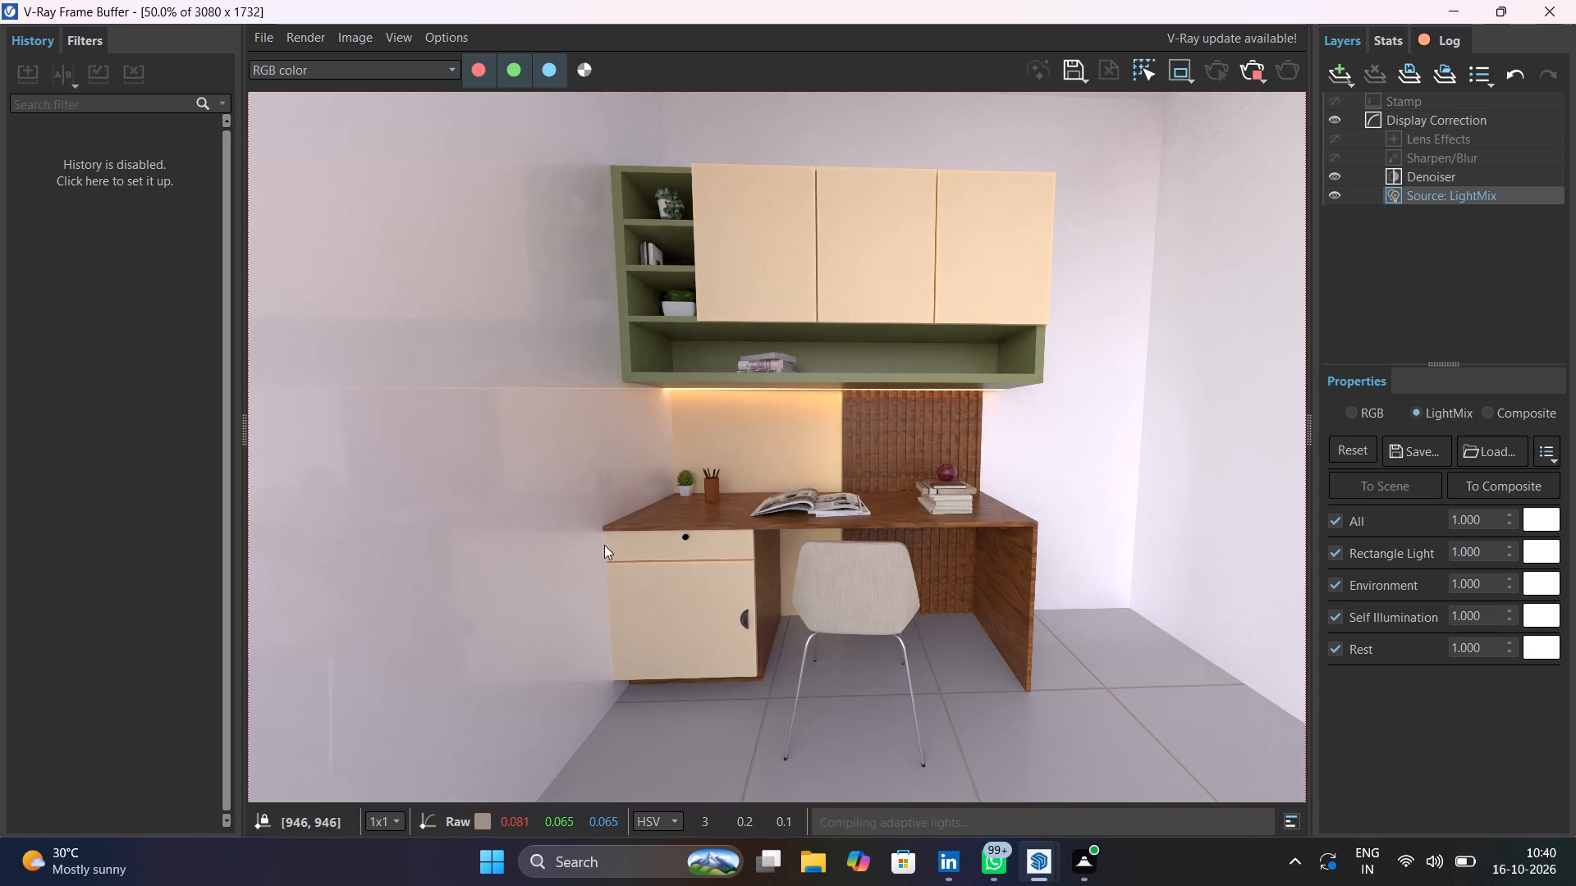
scroll(818, 496, up, 1)
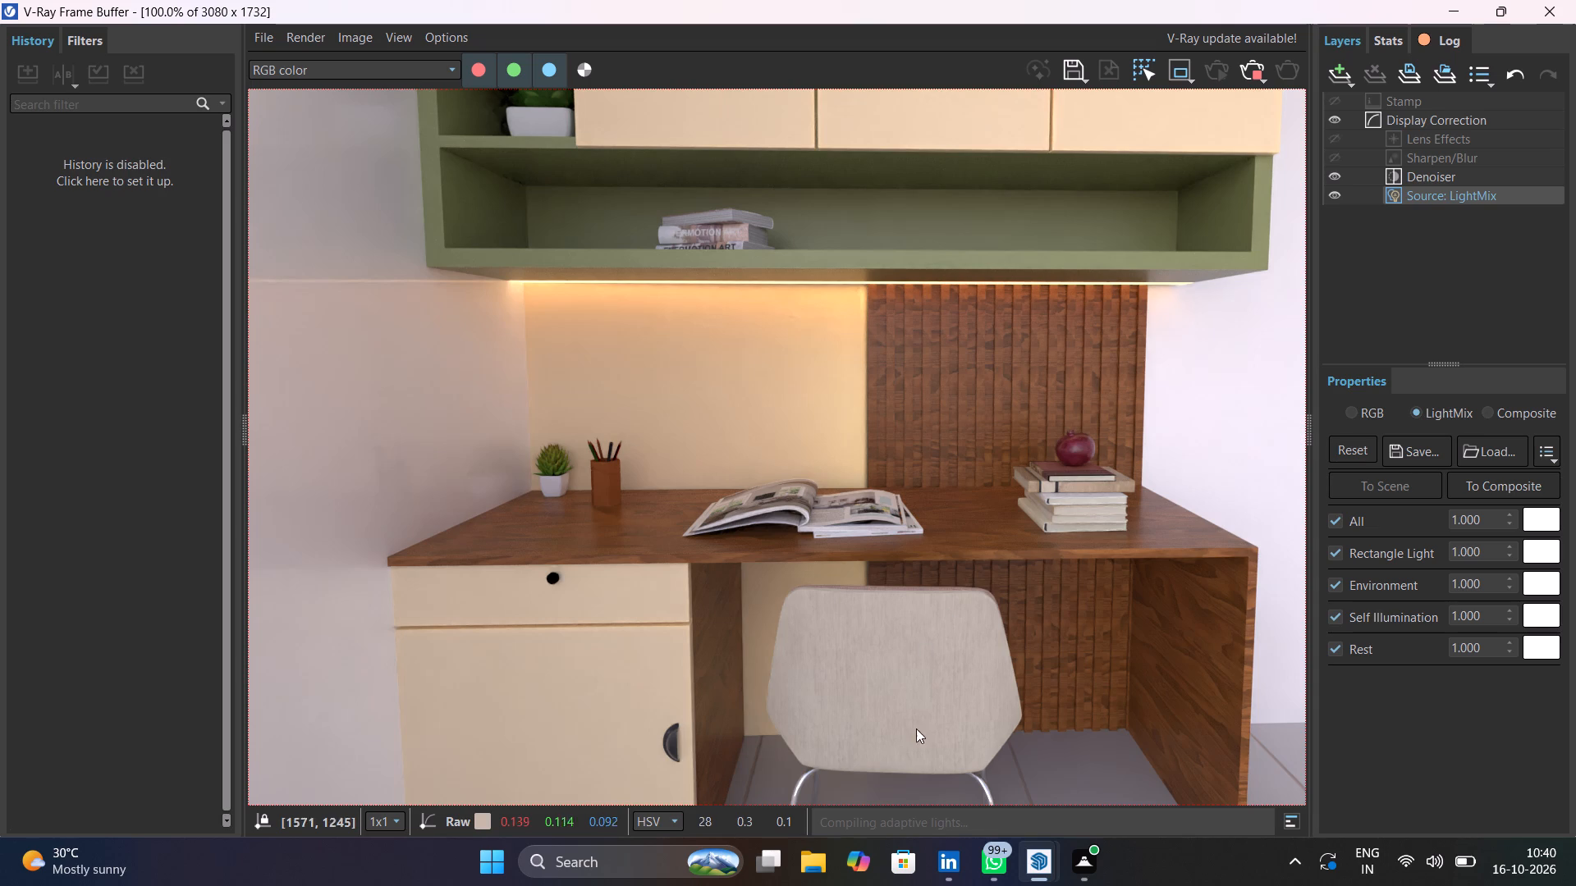
scroll(989, 752, down, 1)
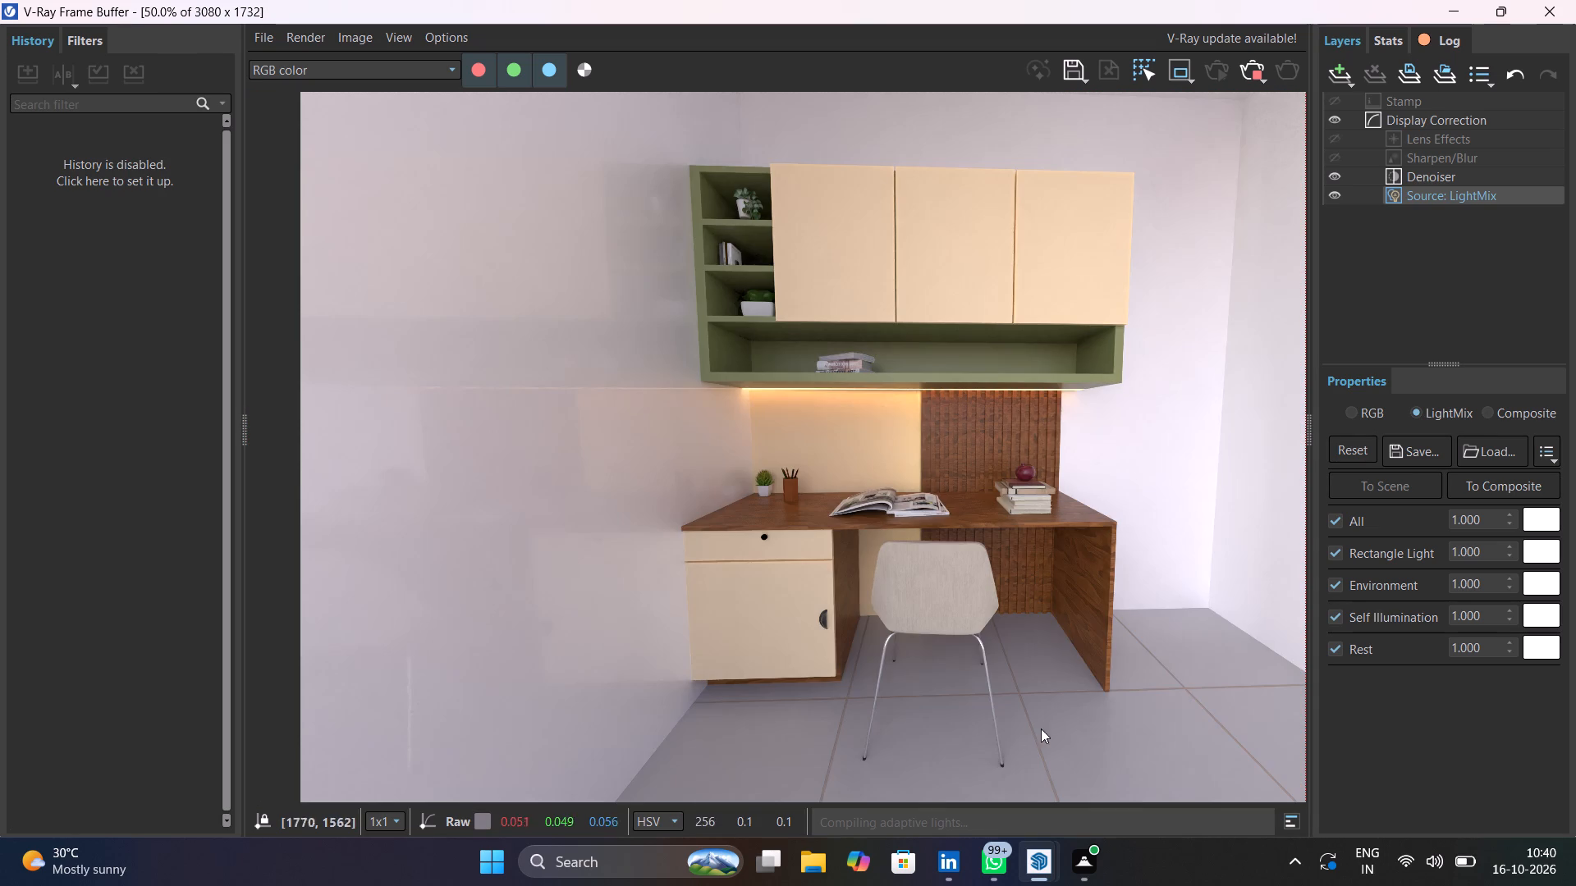
scroll(1105, 694, up, 1)
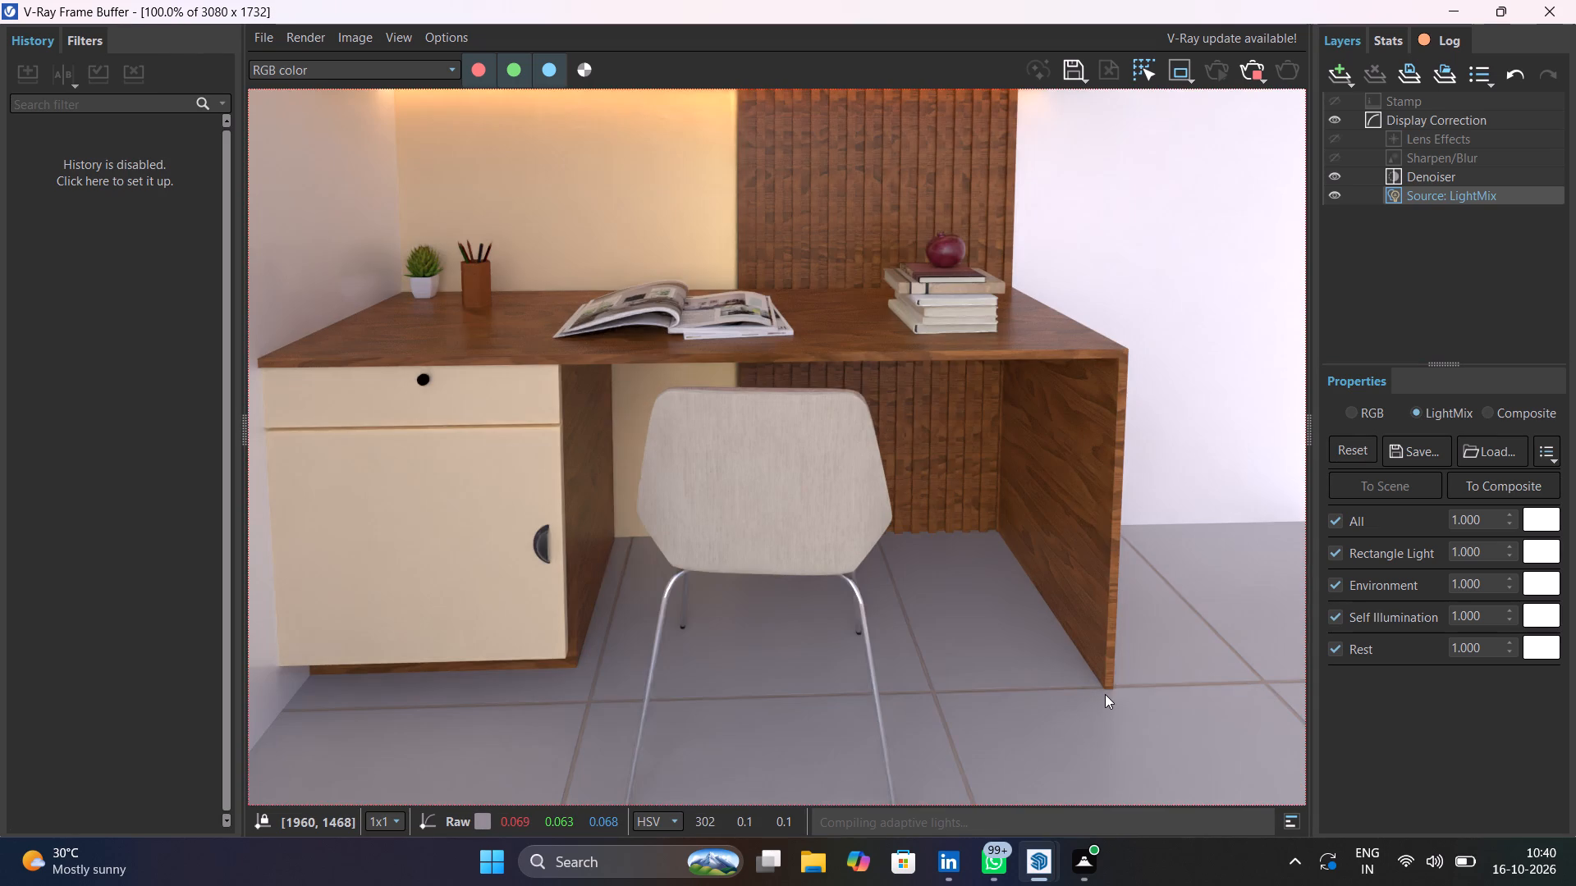
scroll(1105, 694, down, 1)
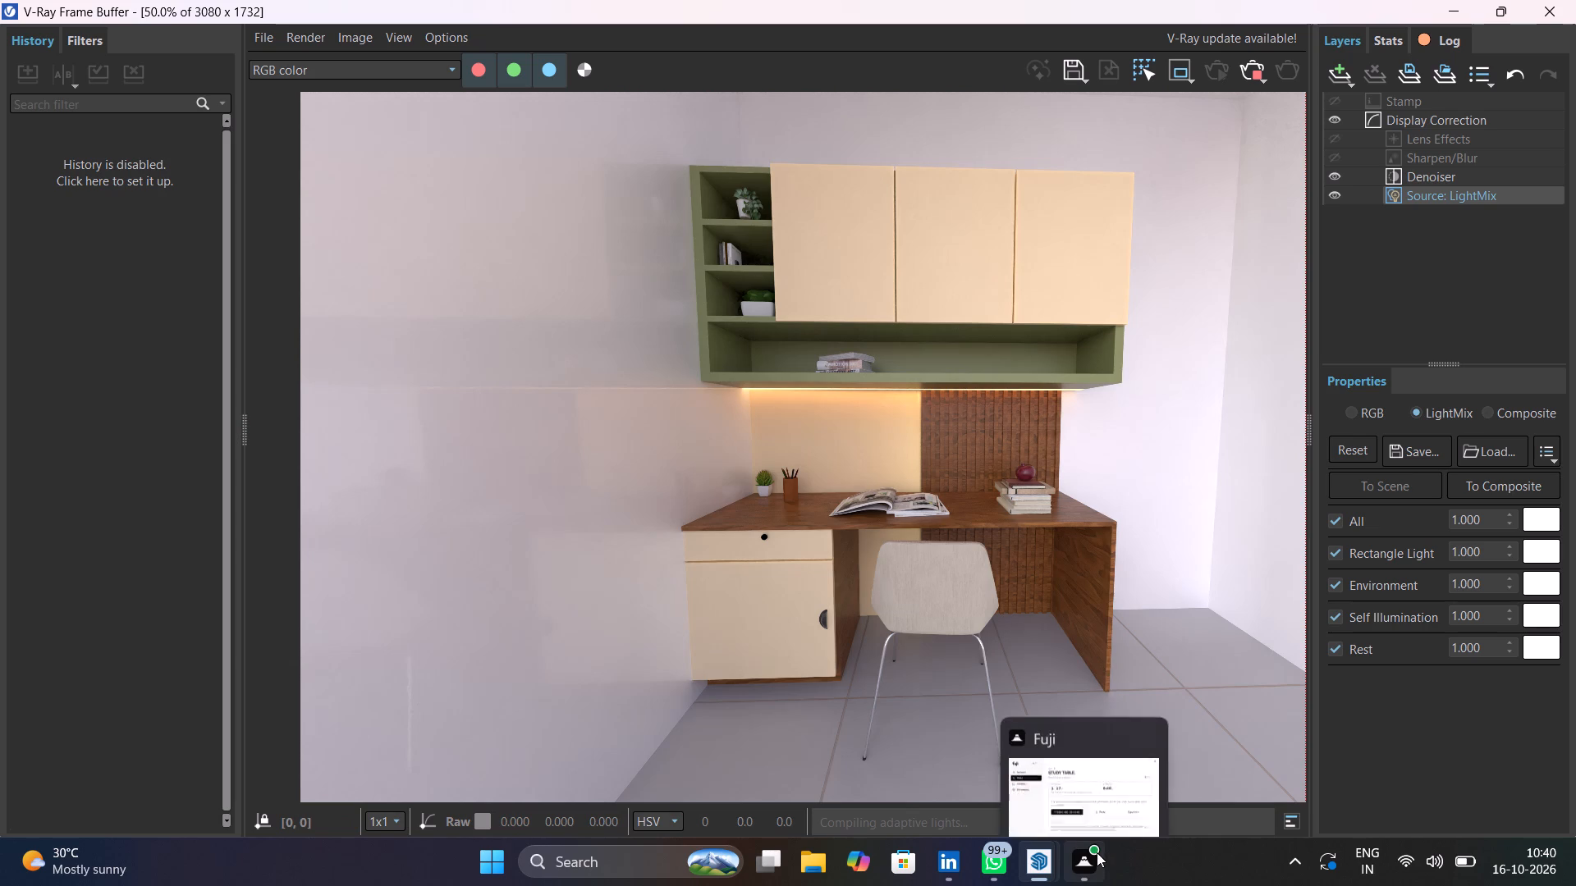
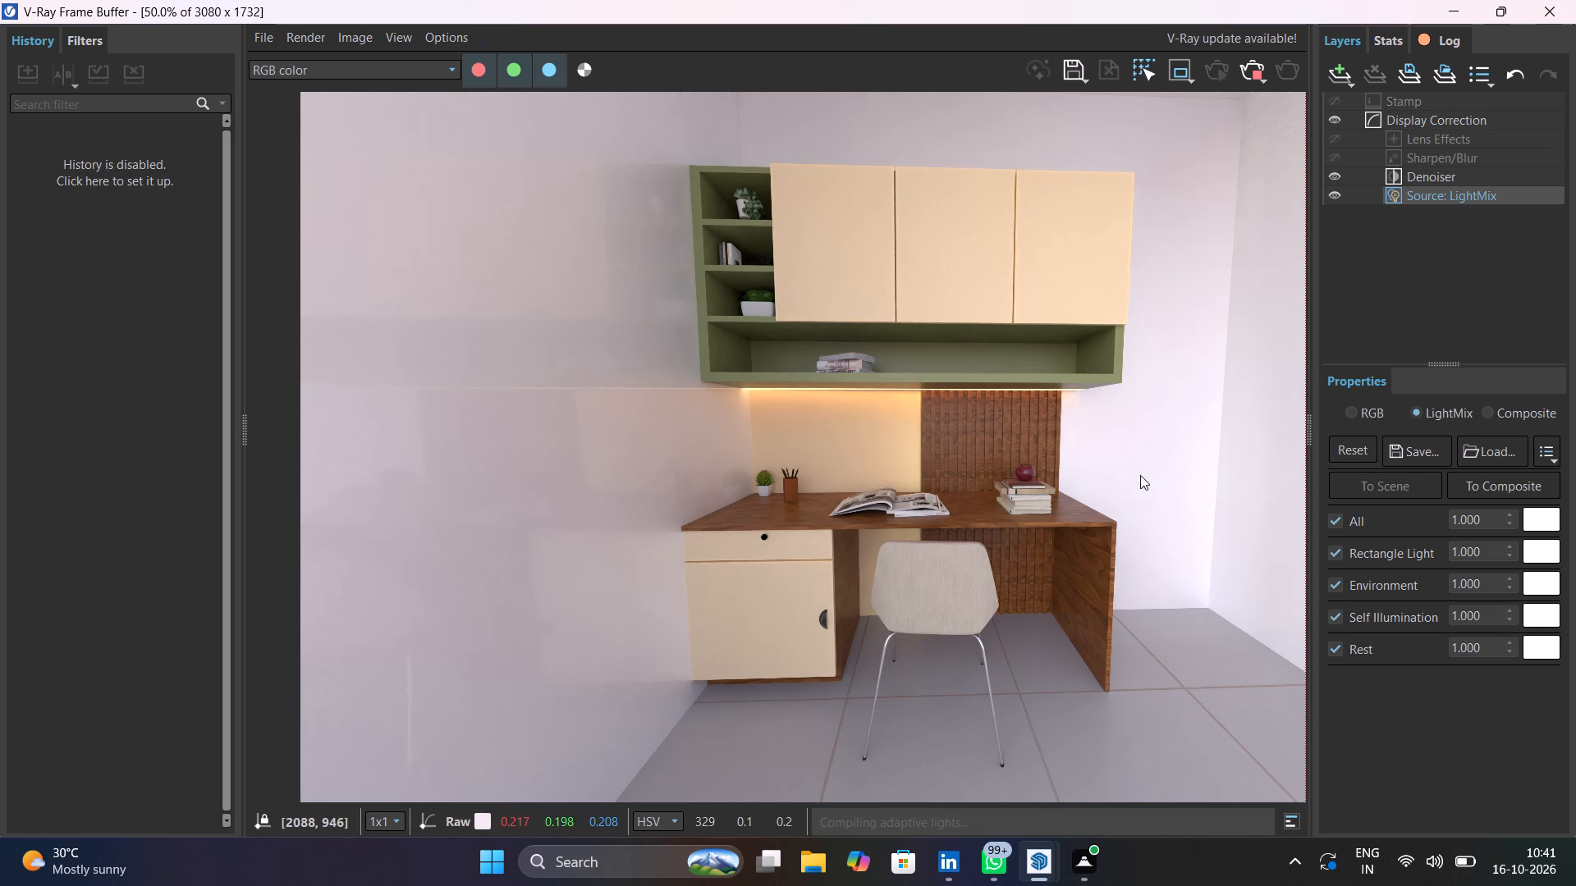
Inspect the render's detail around the stacked books, pomegranate and open magazine on the desk, and the fluted wood panel.
scroll(1046, 496, up, 2)
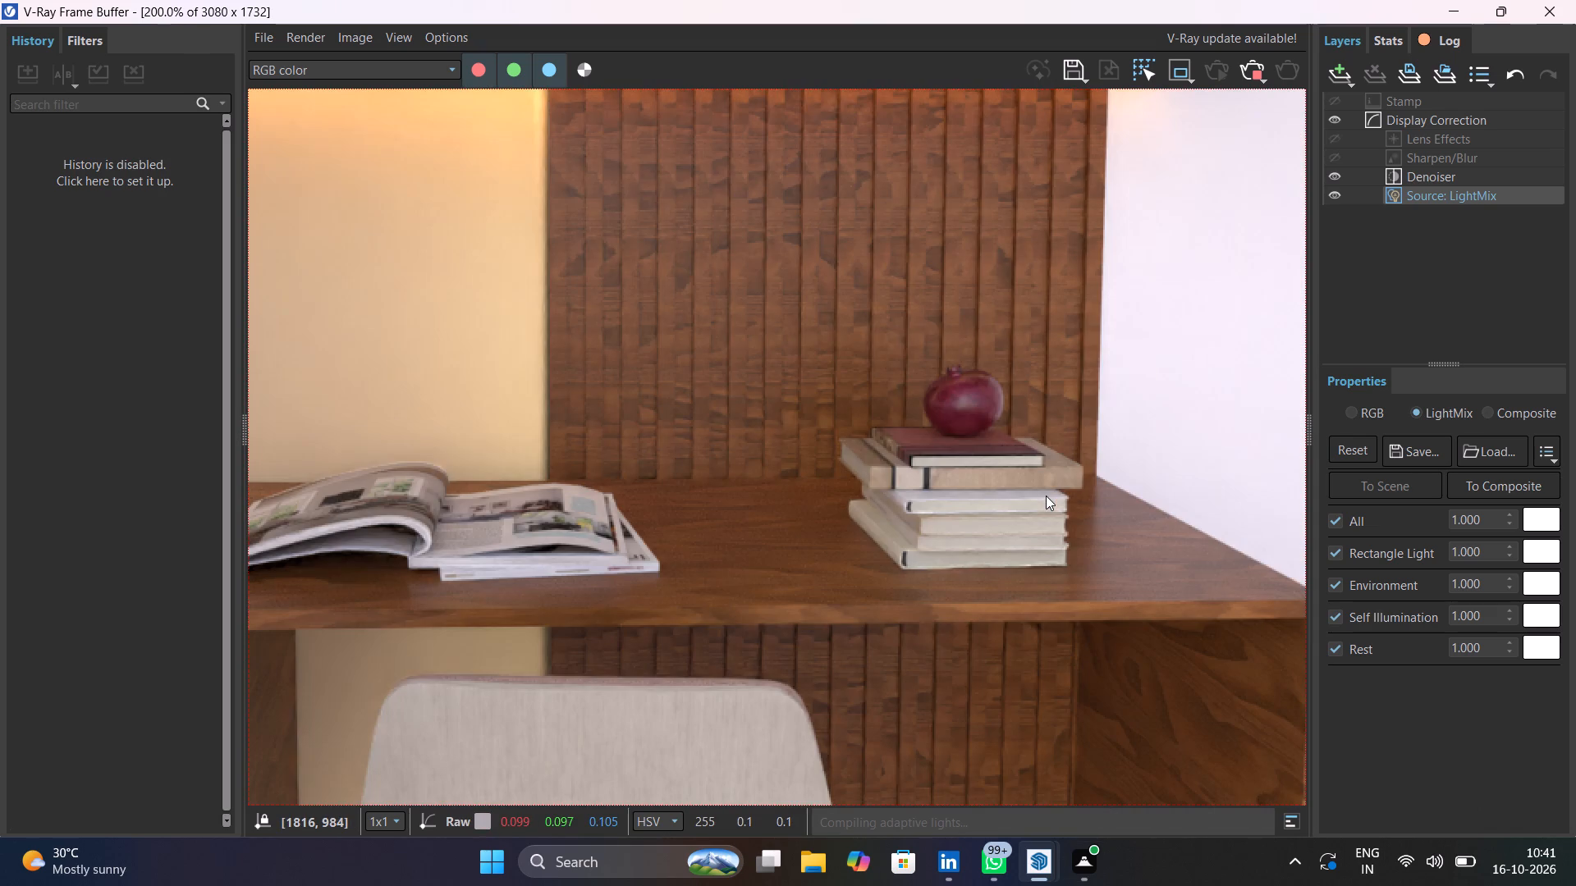
scroll(1046, 496, down, 2)
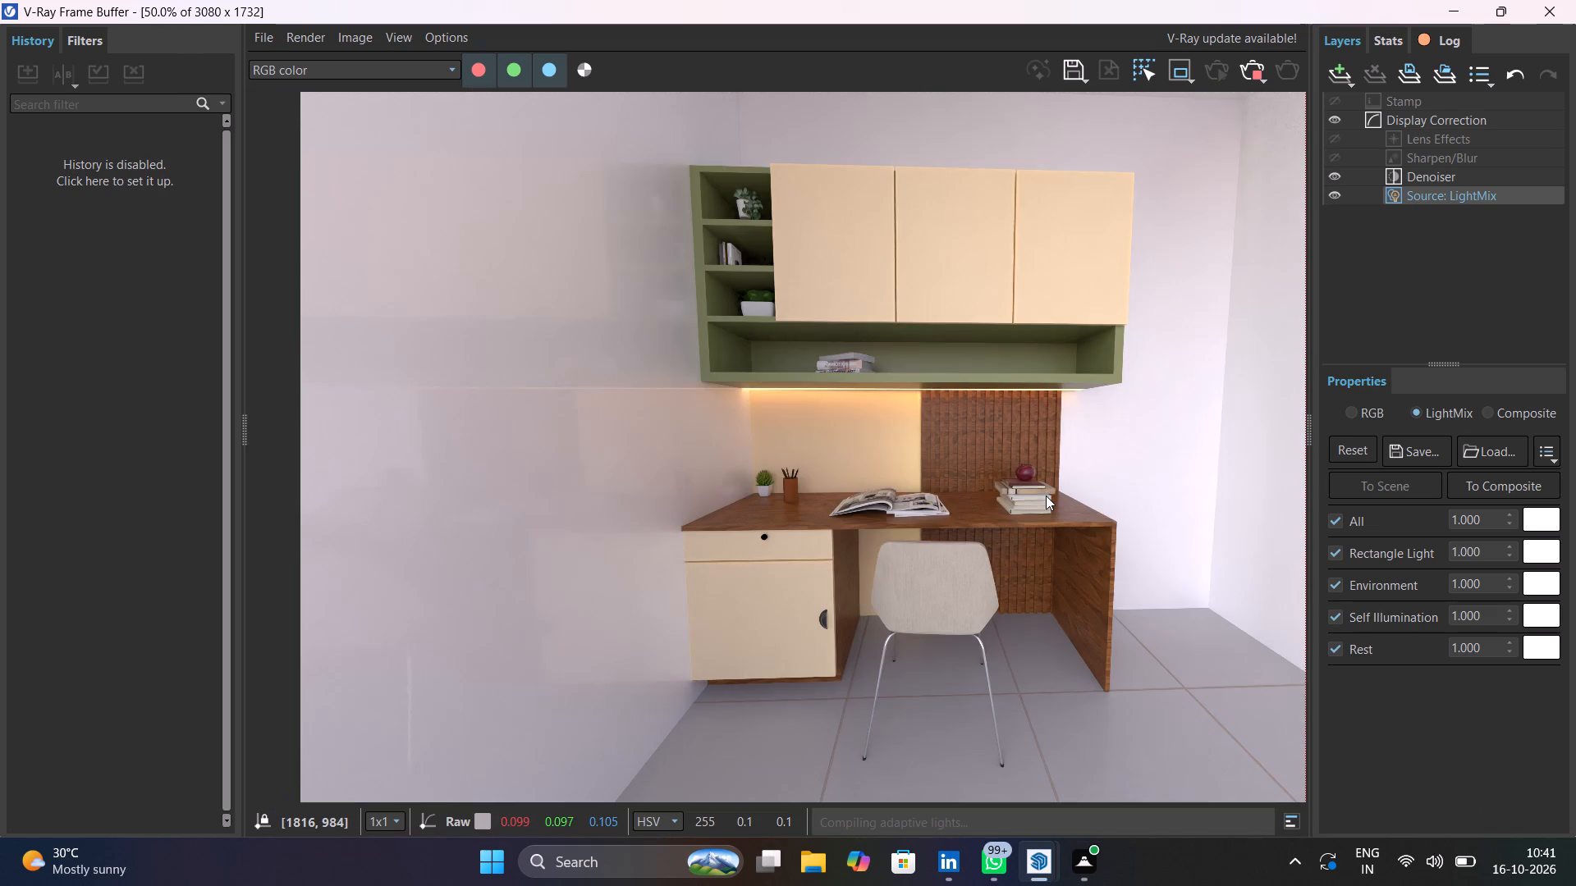
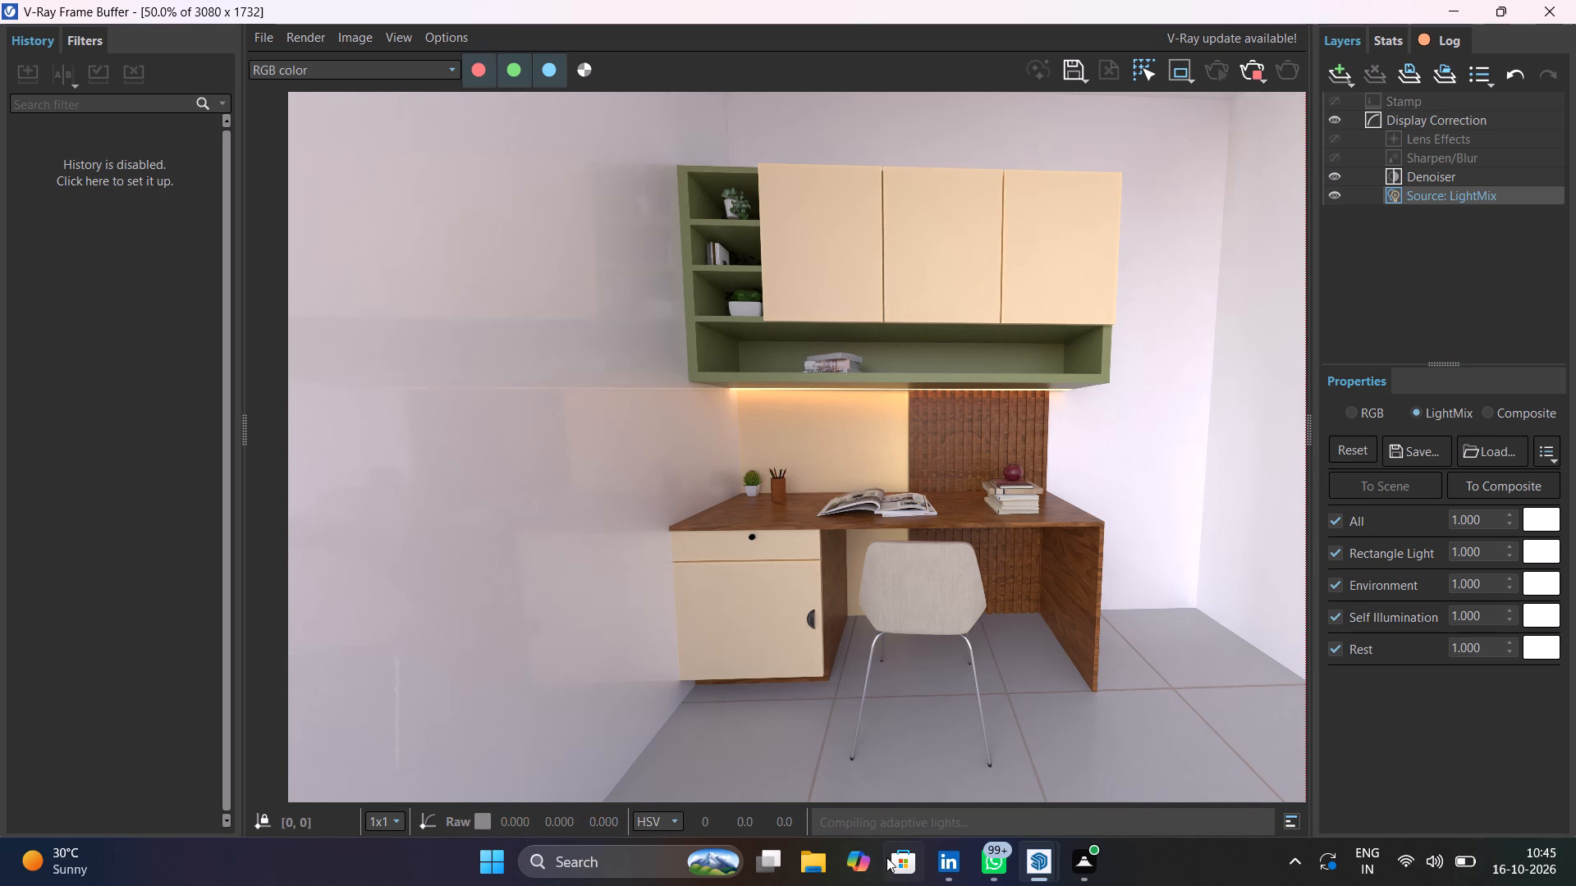
Capture a rectangular screenshot of the rendered study table, framing the wall cabinets, desk, chair and surrounding walls and floor.
scroll(914, 680, down, 1)
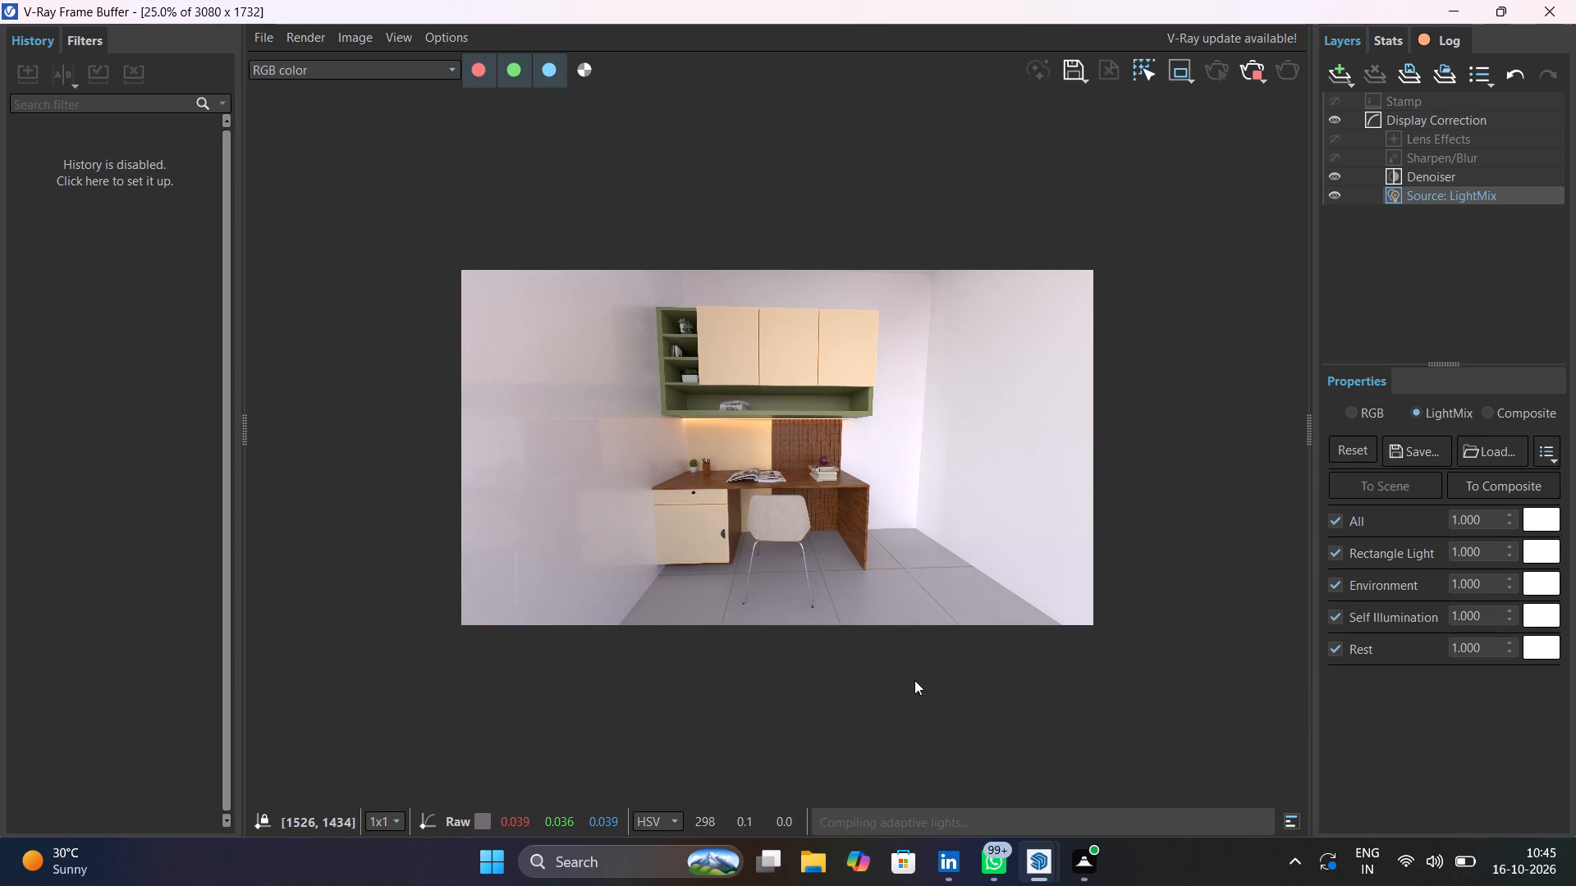
scroll(914, 680, up, 1)
middle_drag(782, 683, 892, 687)
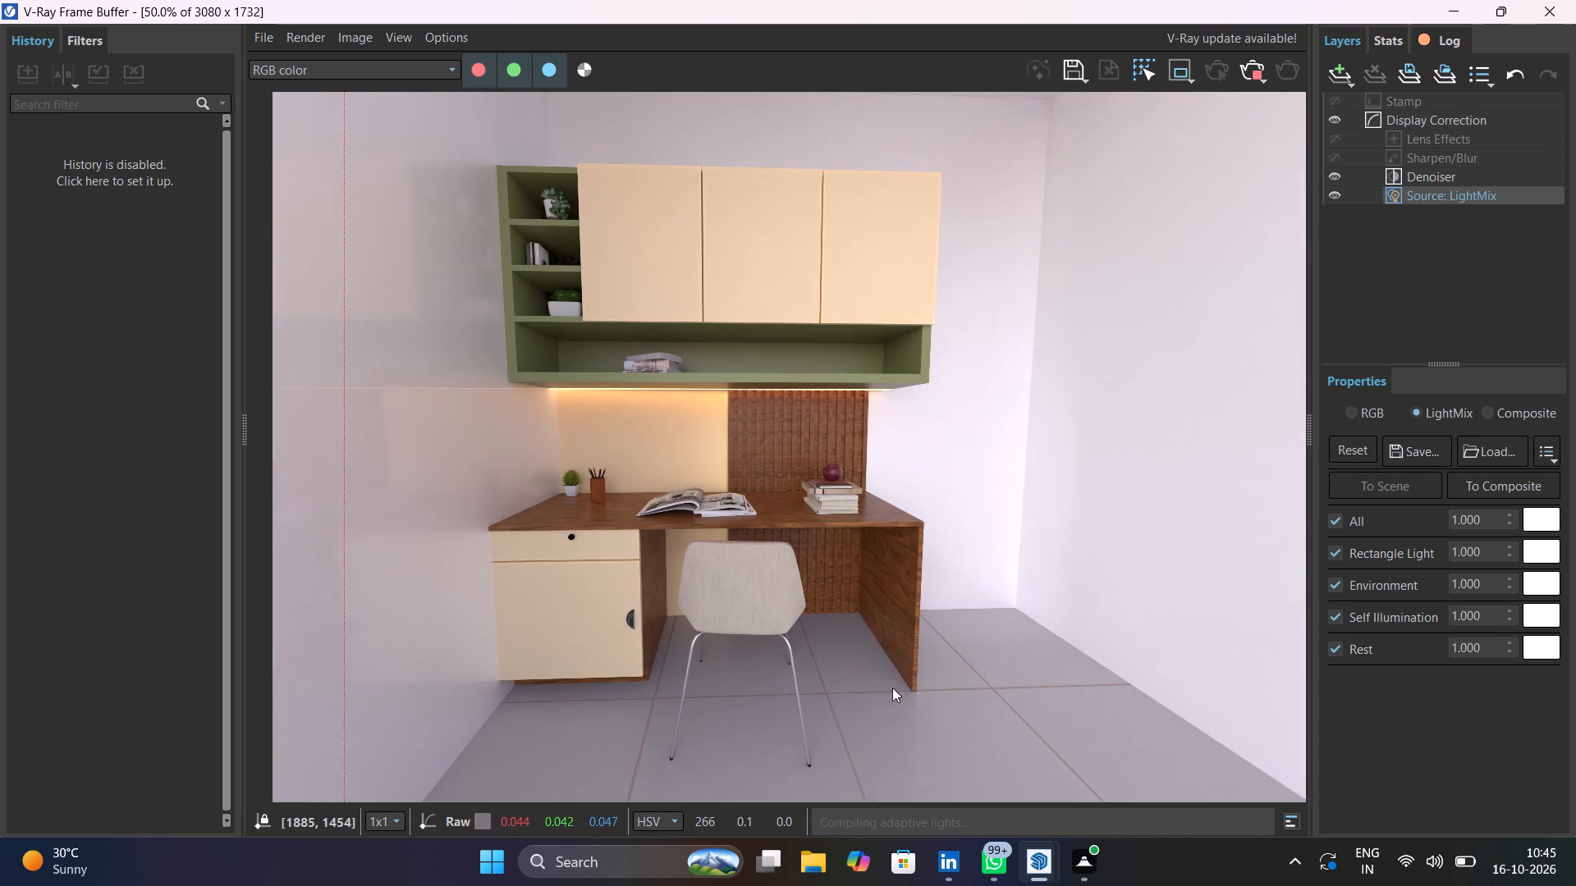
middle_drag(892, 687, 984, 662)
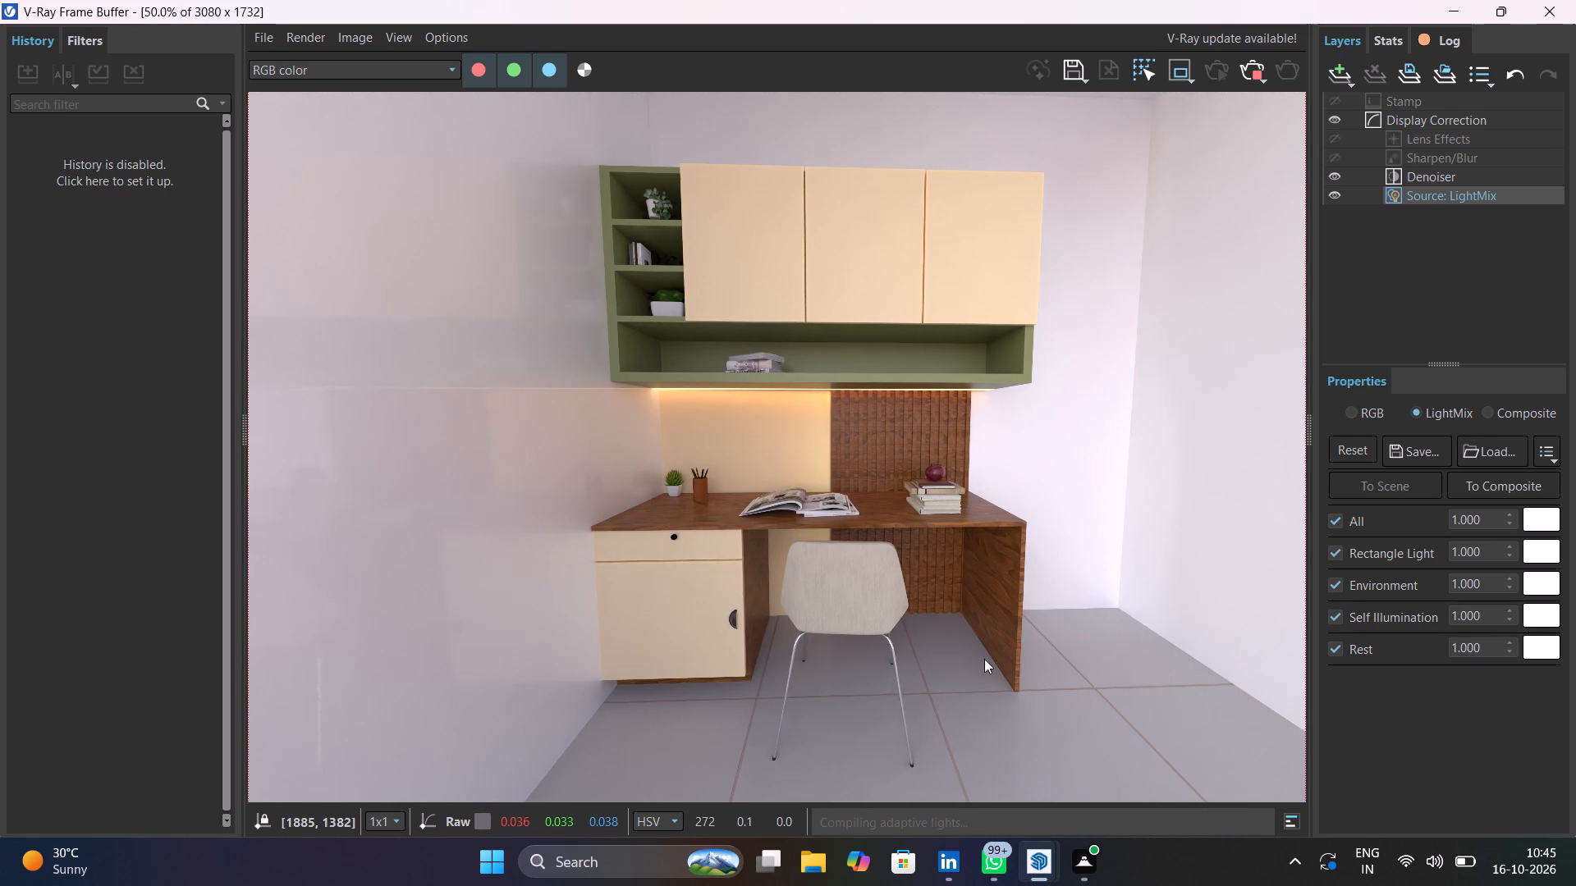
key(Print)
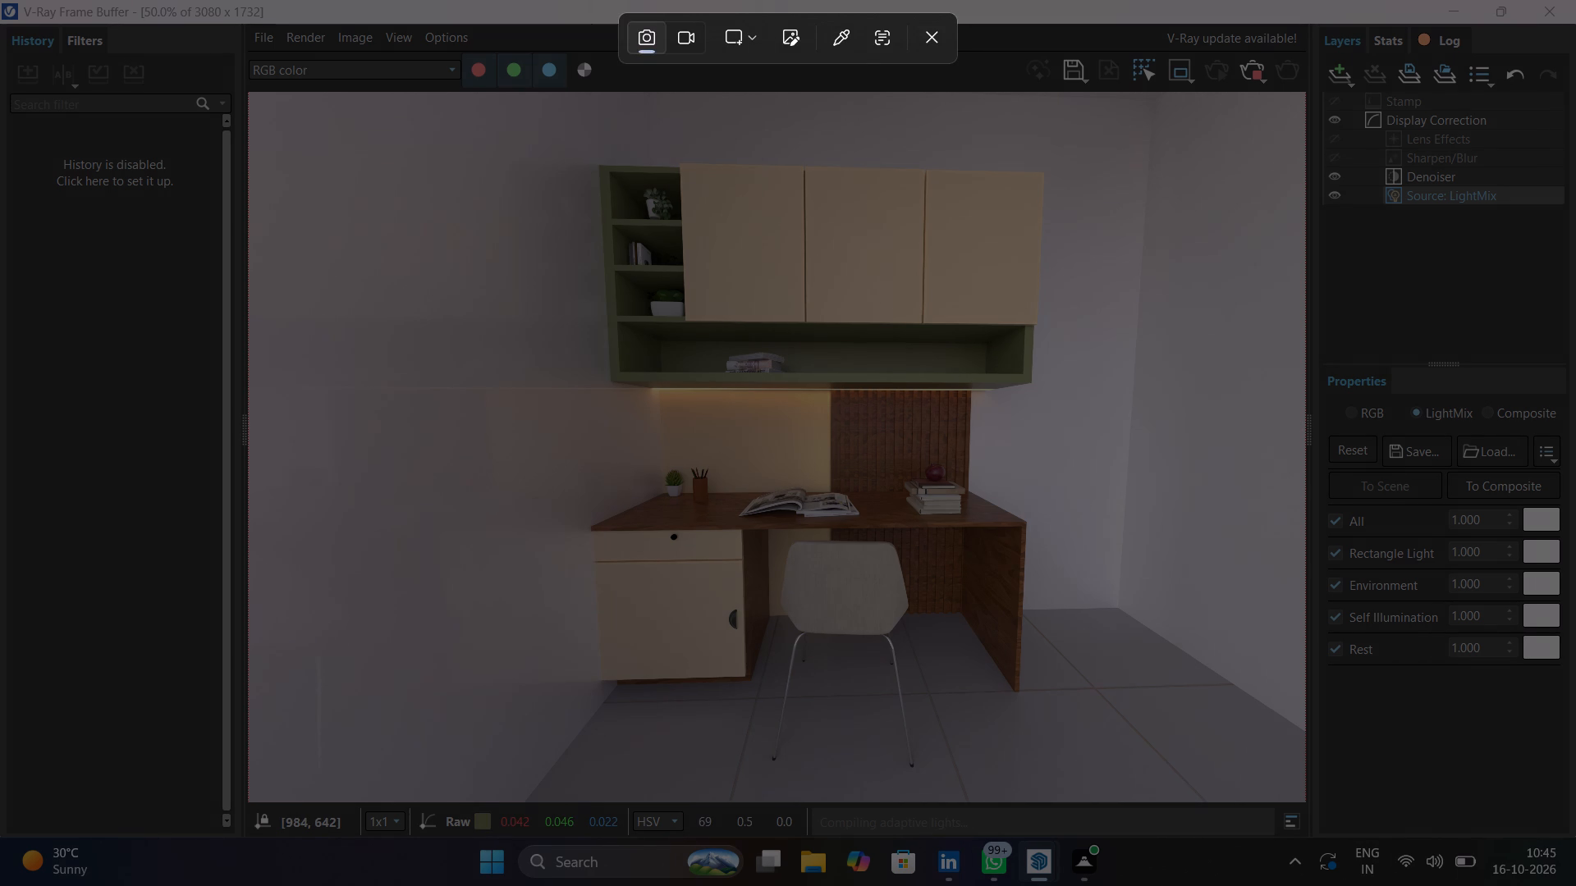
click(248, 94)
drag(257, 94, 257, 94)
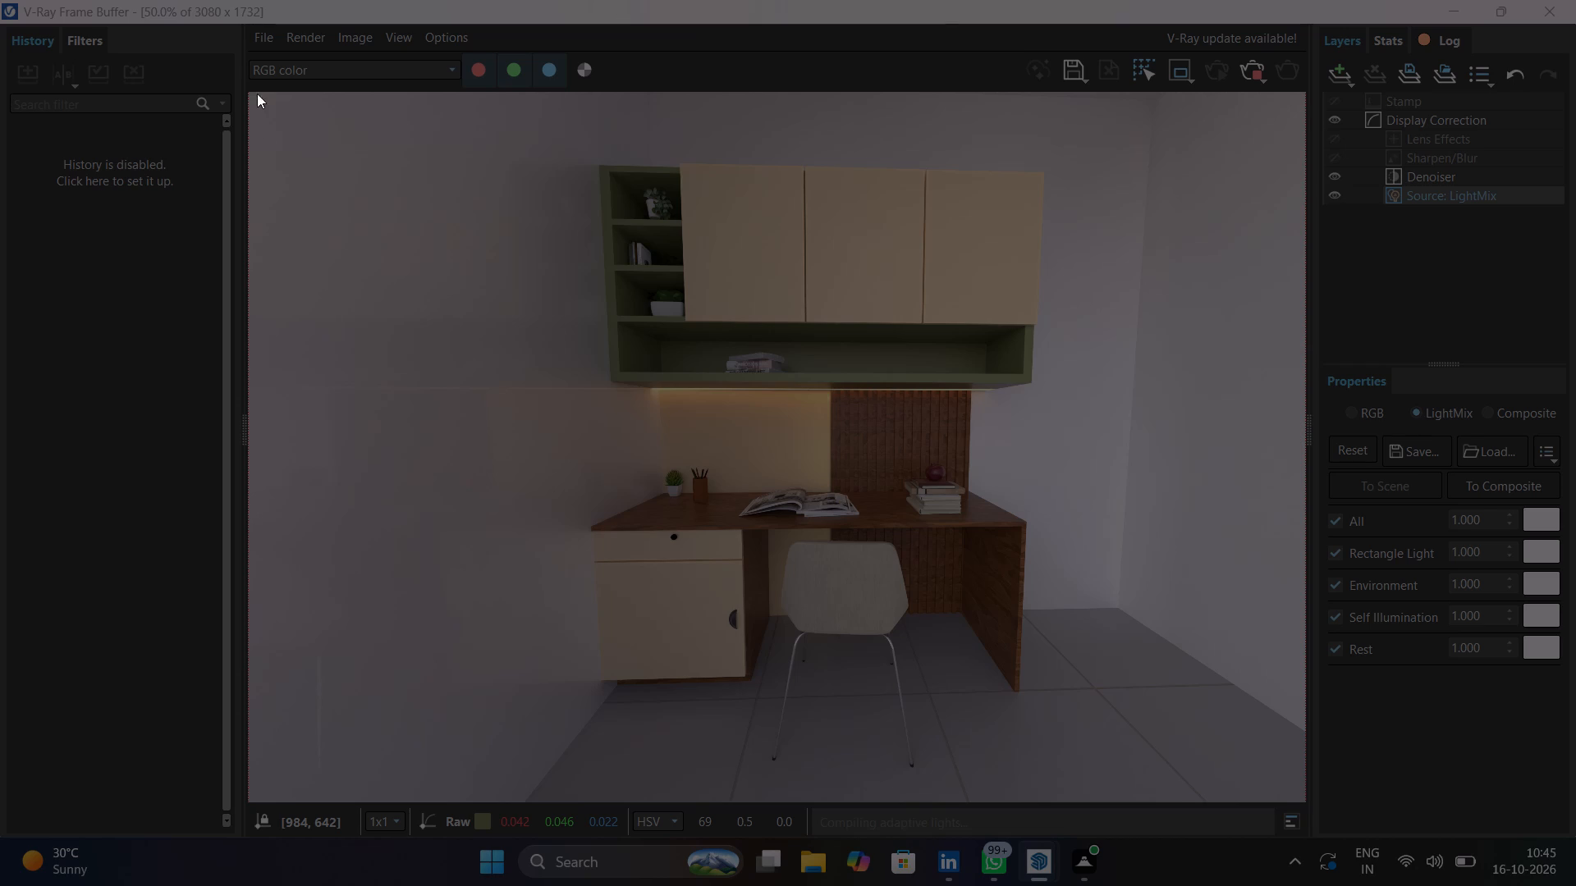
drag(257, 94, 656, 824)
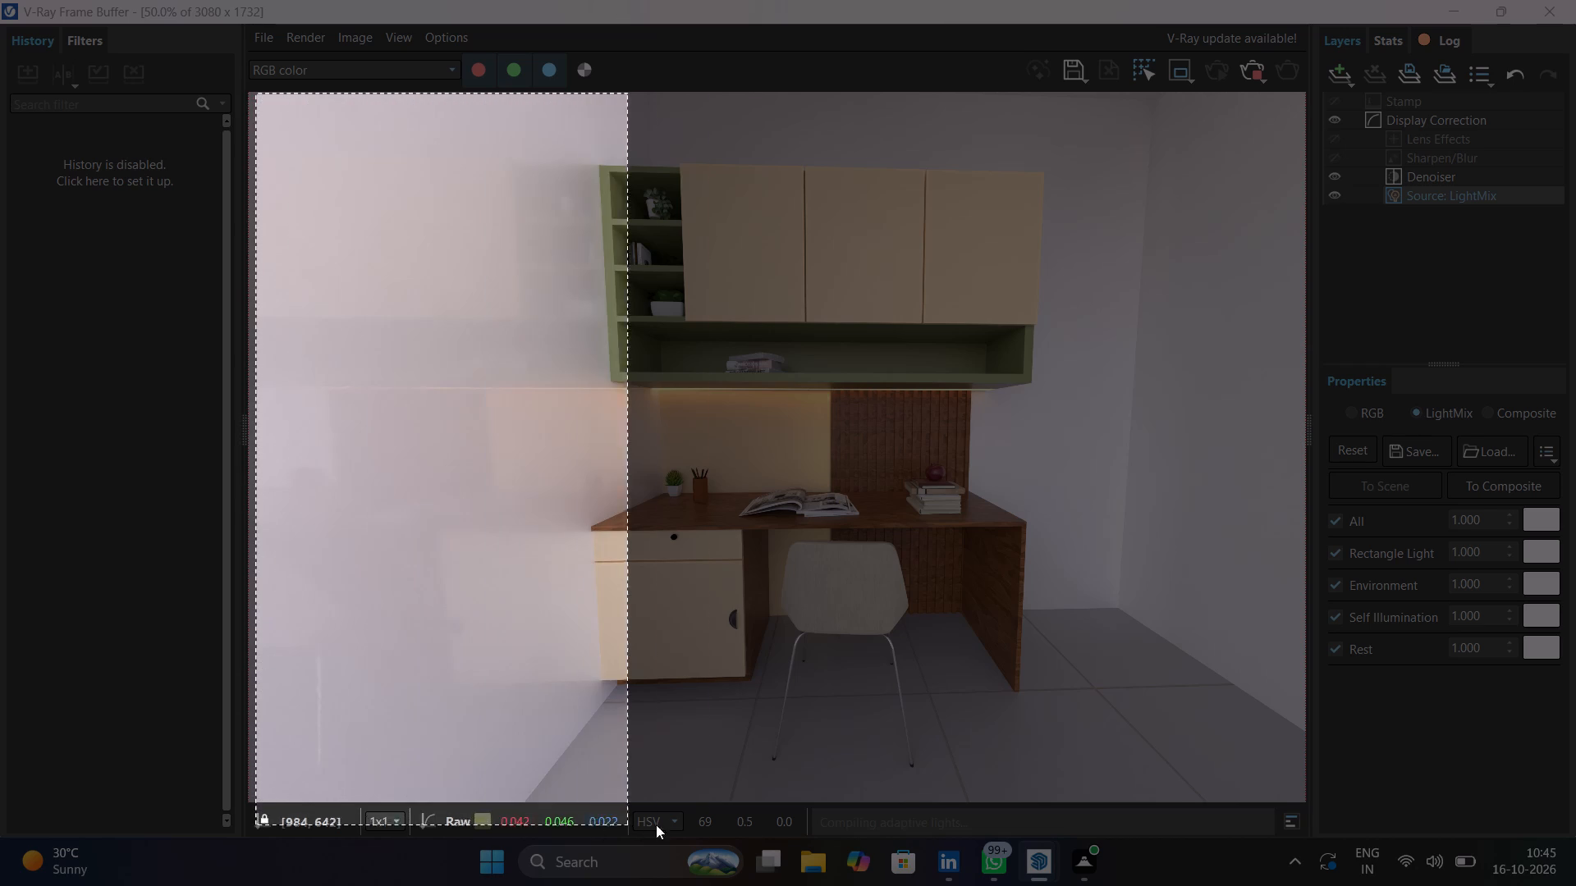
drag(656, 824, 1219, 787)
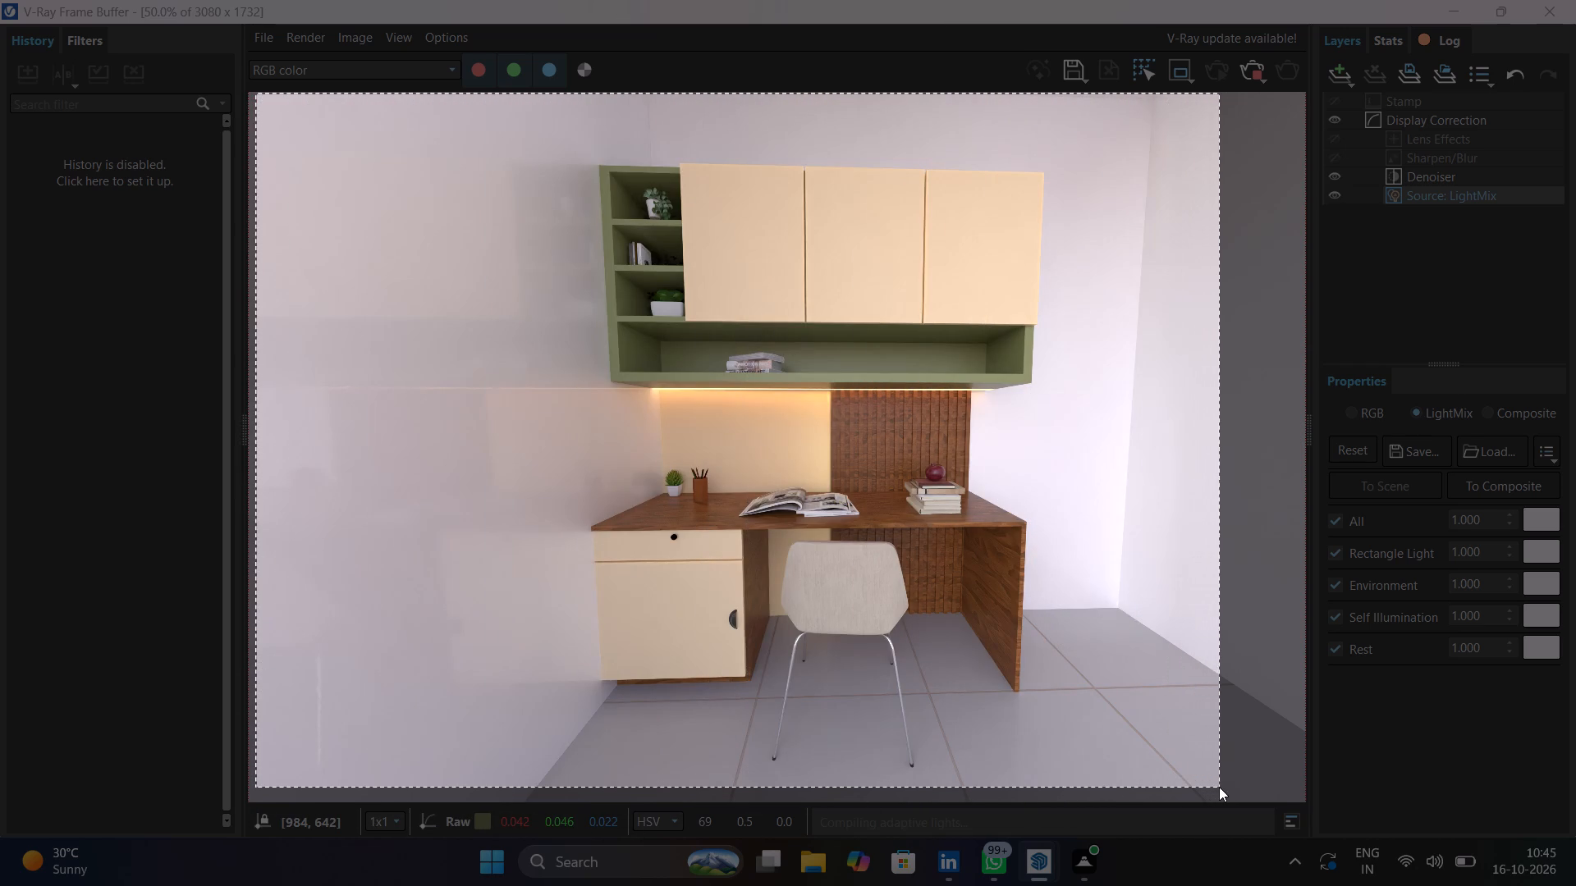
drag(1219, 787, 1245, 787)
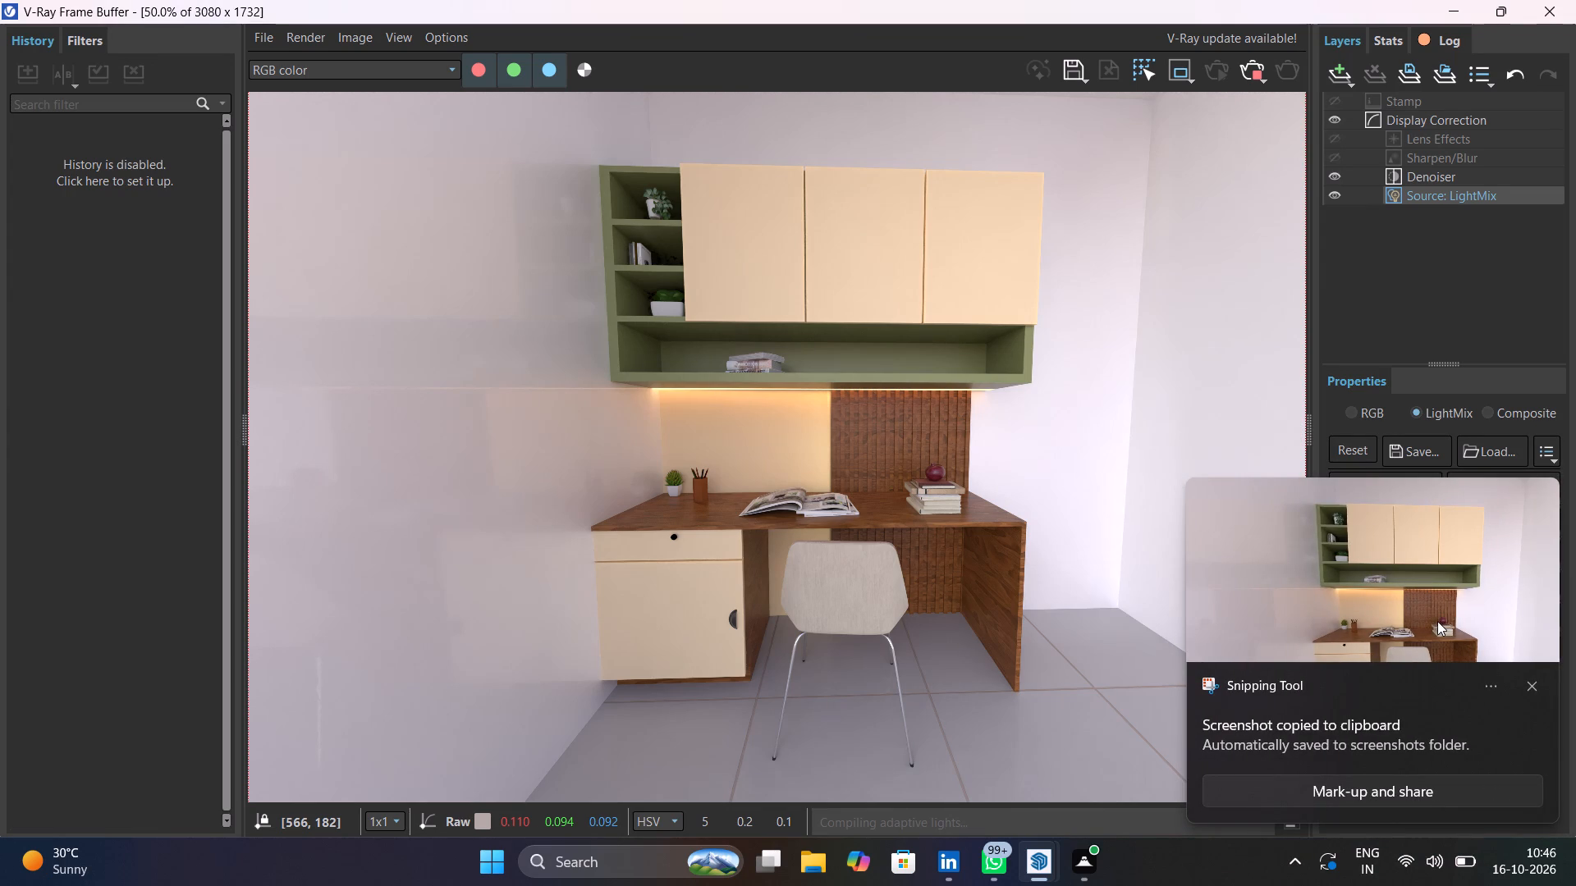
Open the captured render in a maximized Snipping Tool window and start printing it.
click(1437, 621)
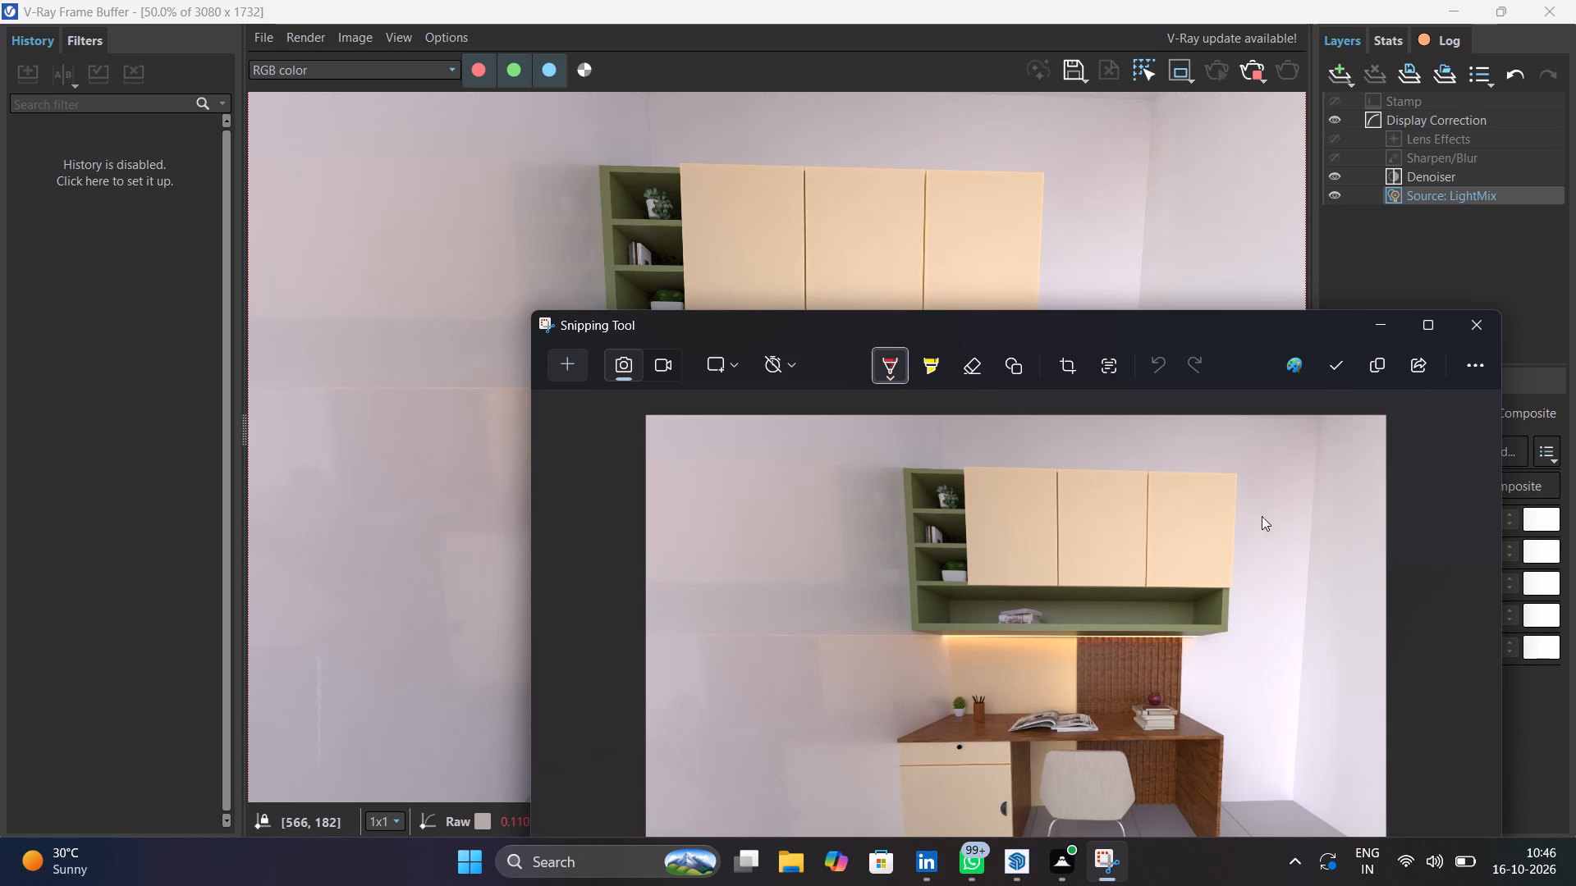
click(1418, 323)
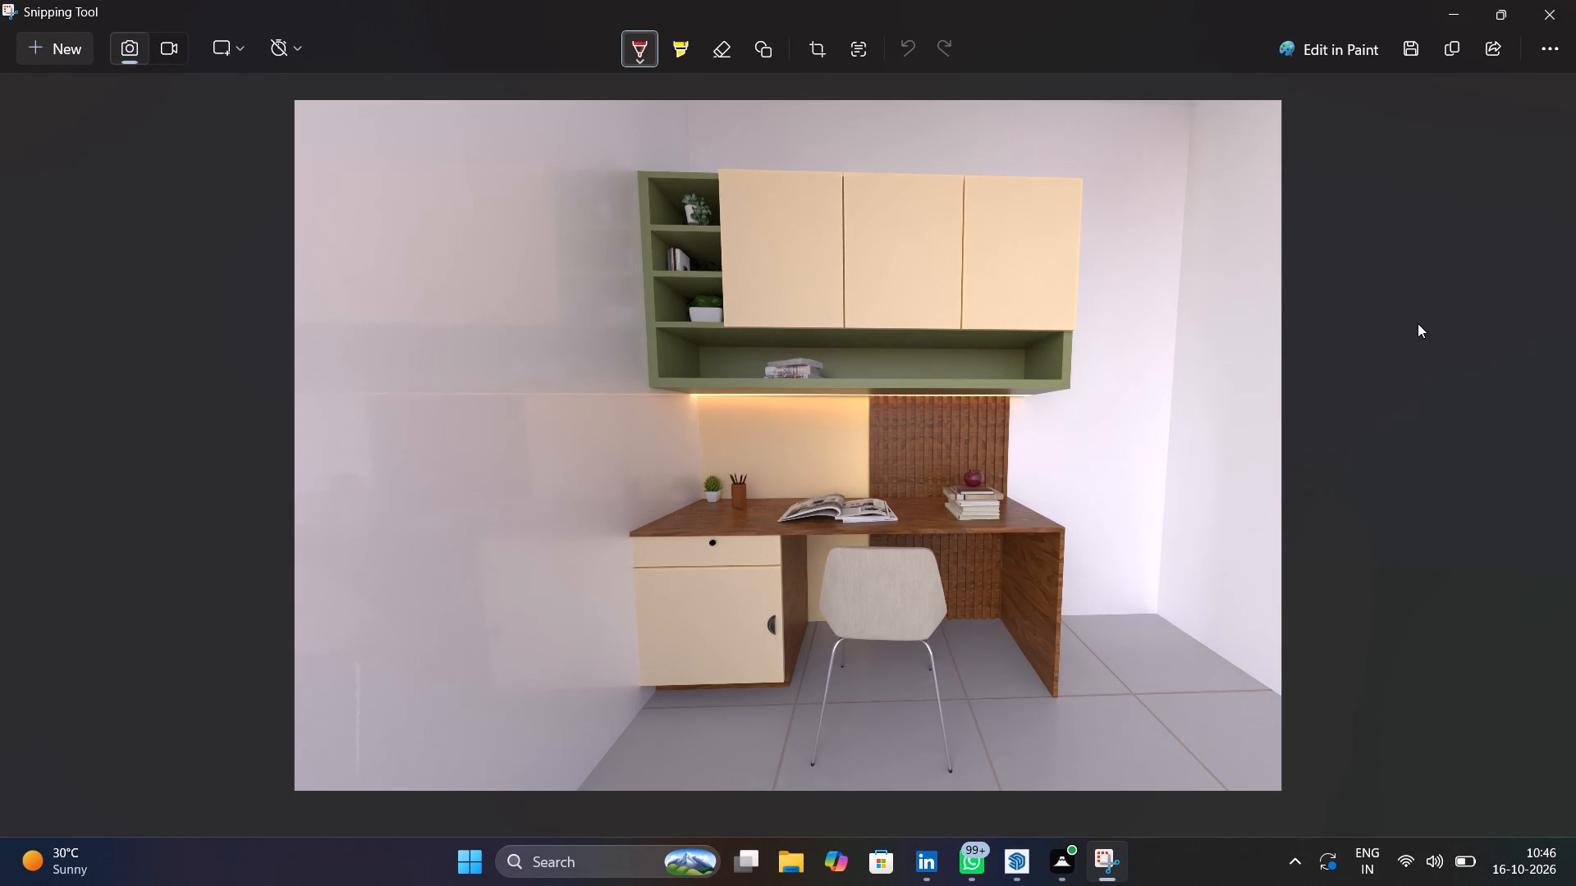
key(ctrl+p)
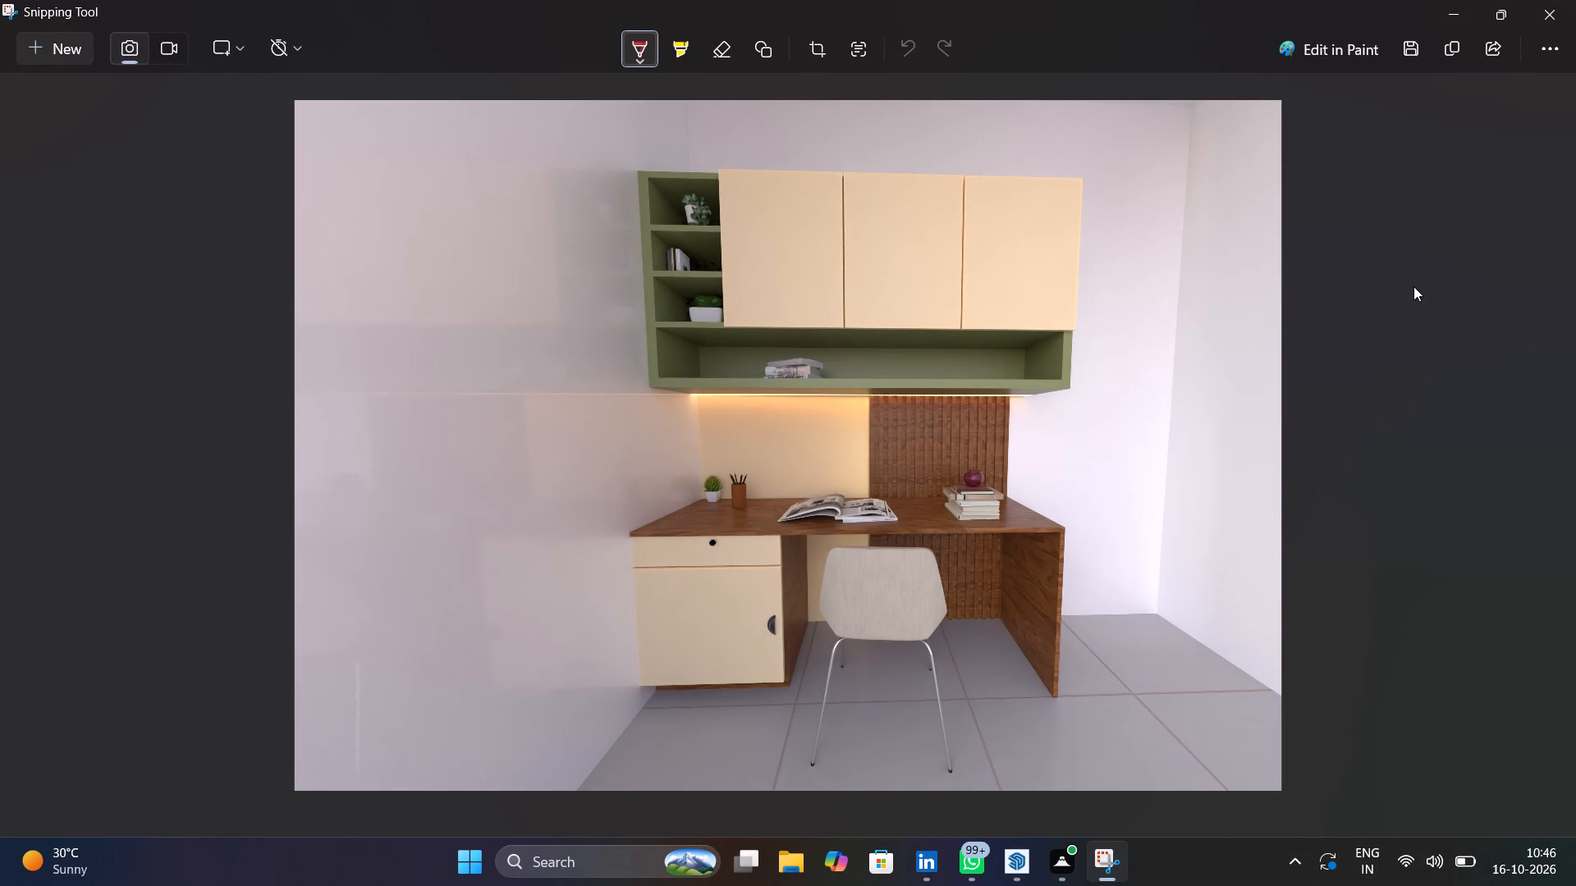
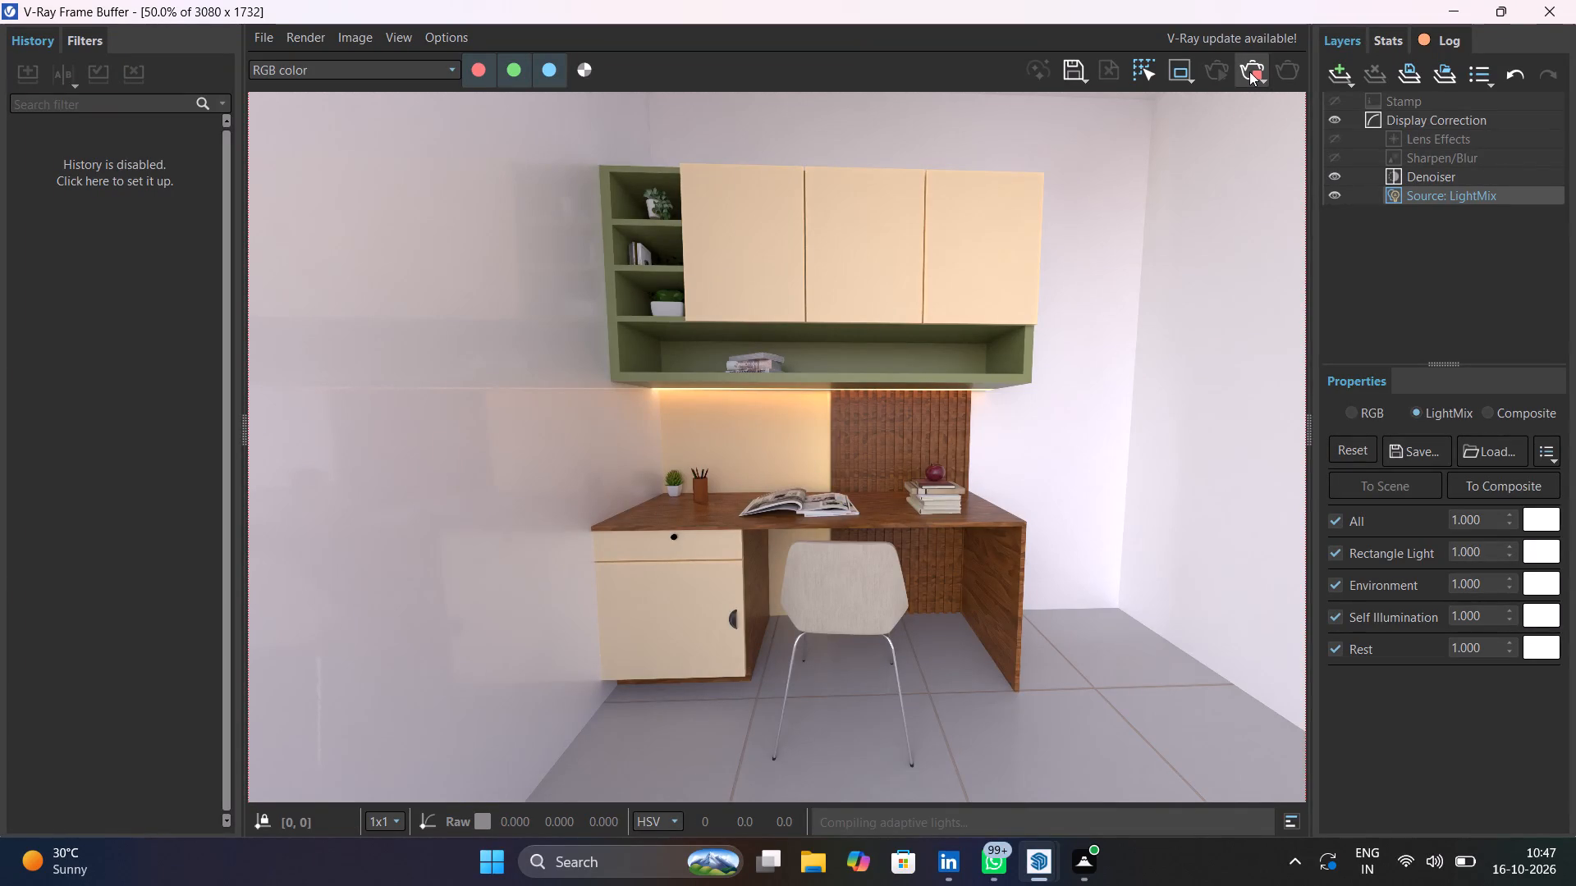
Stop the running V-Ray render and close its Frame Buffer and Asset Editor windows.
click(1249, 71)
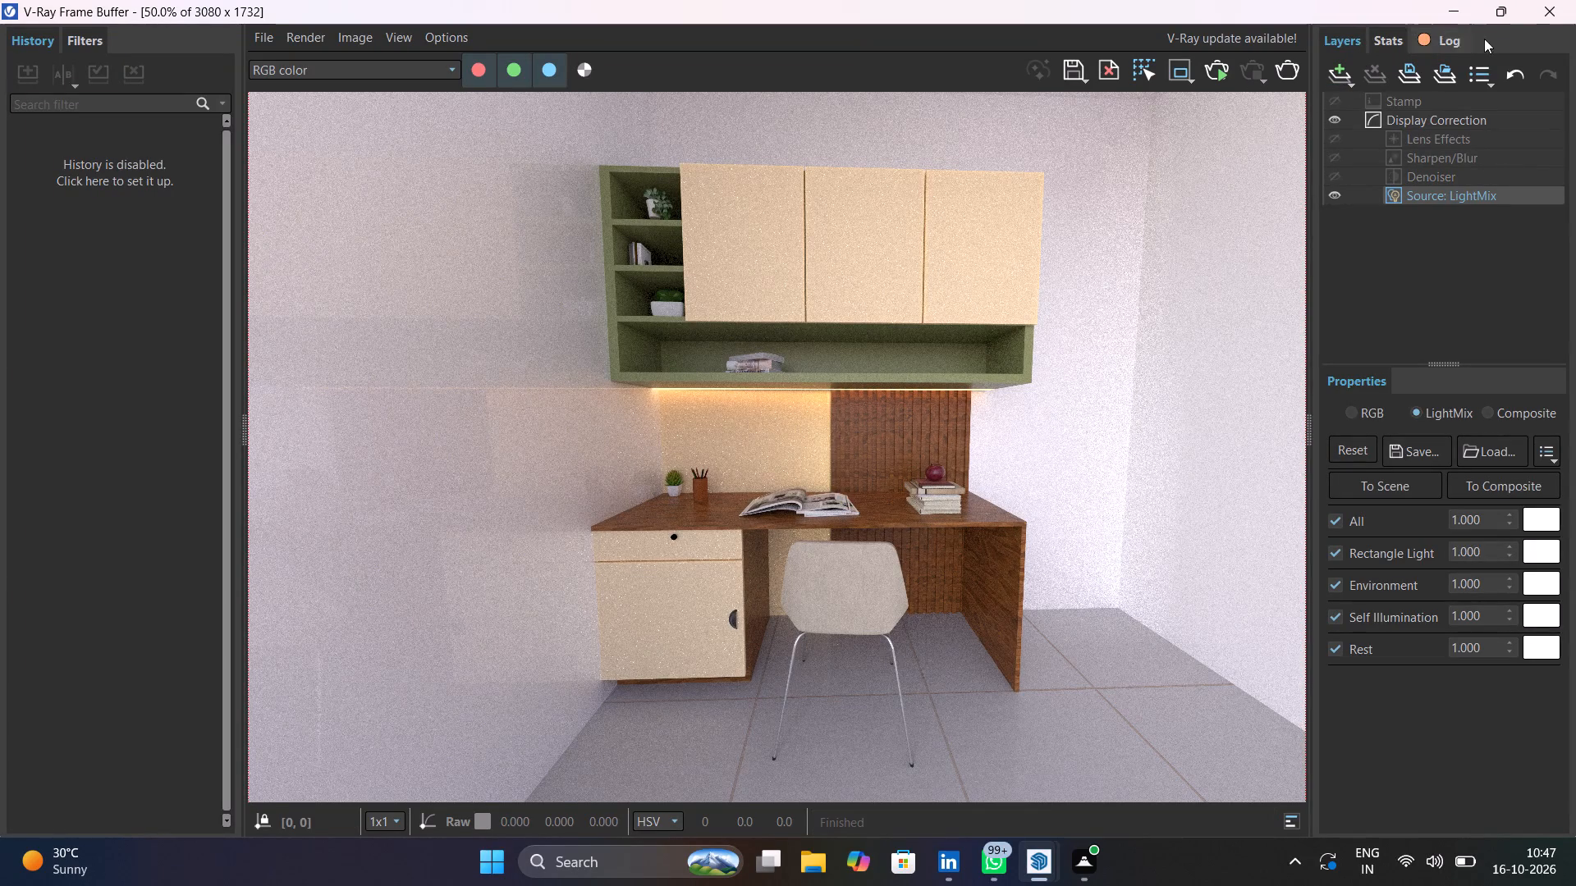
click(1551, 15)
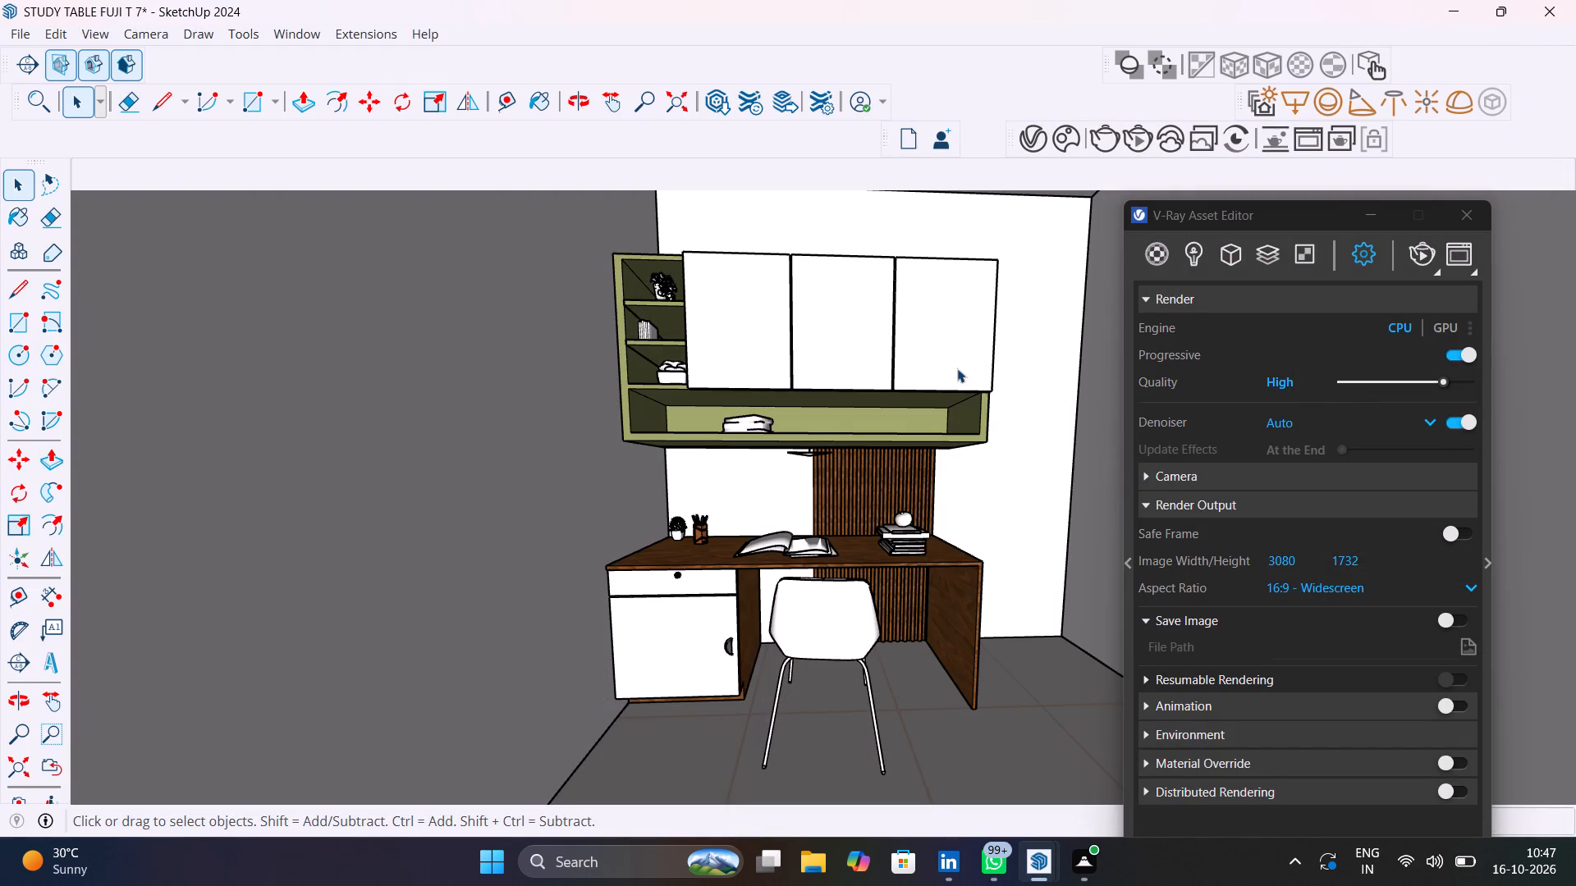
click(1455, 208)
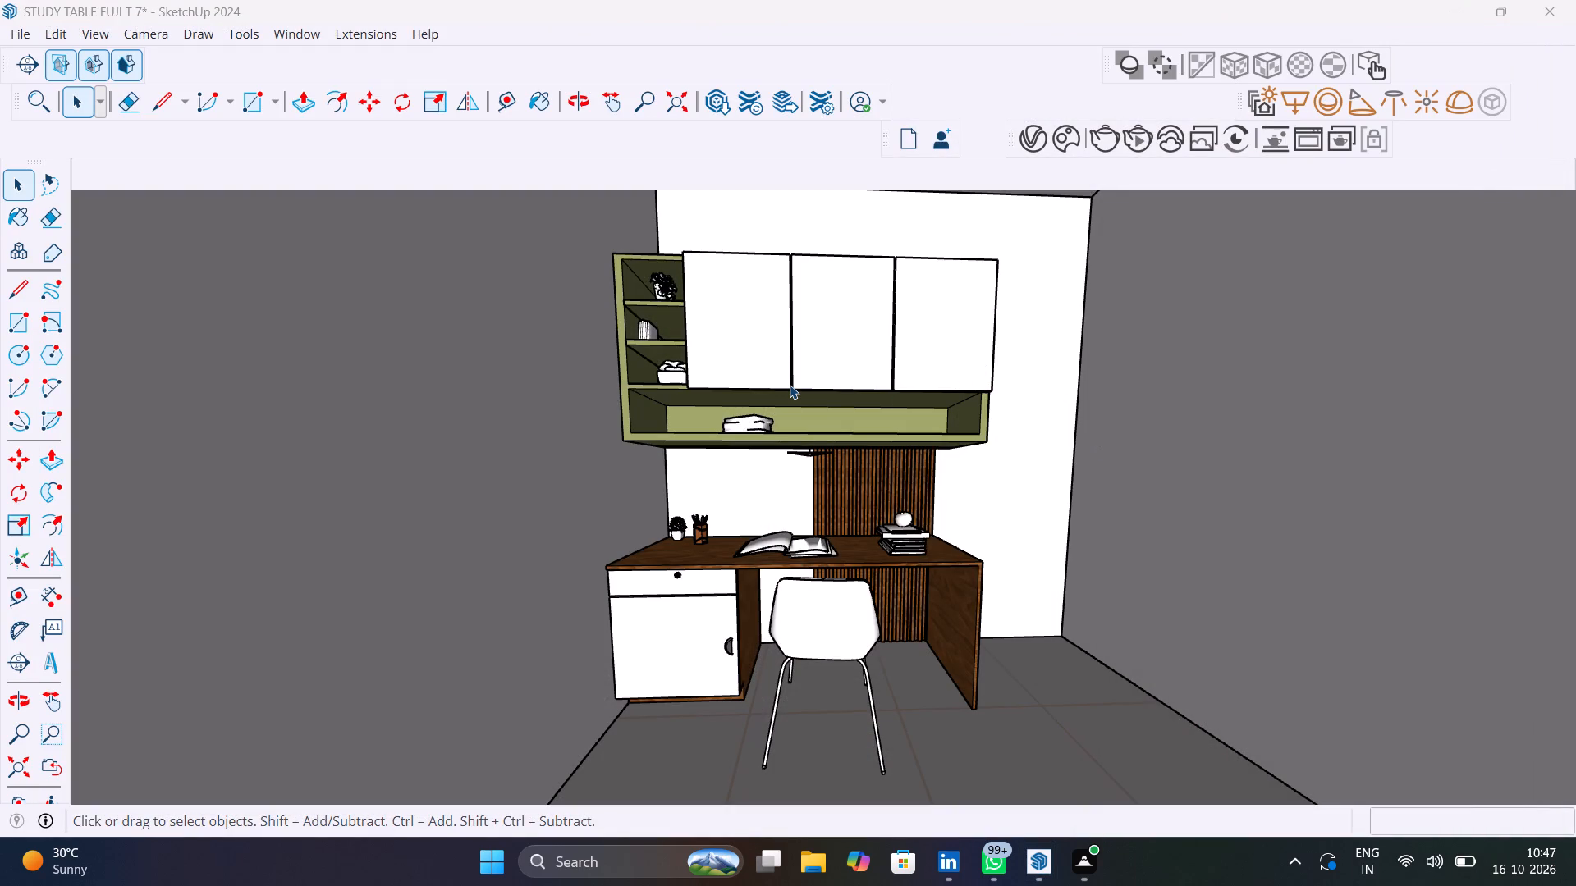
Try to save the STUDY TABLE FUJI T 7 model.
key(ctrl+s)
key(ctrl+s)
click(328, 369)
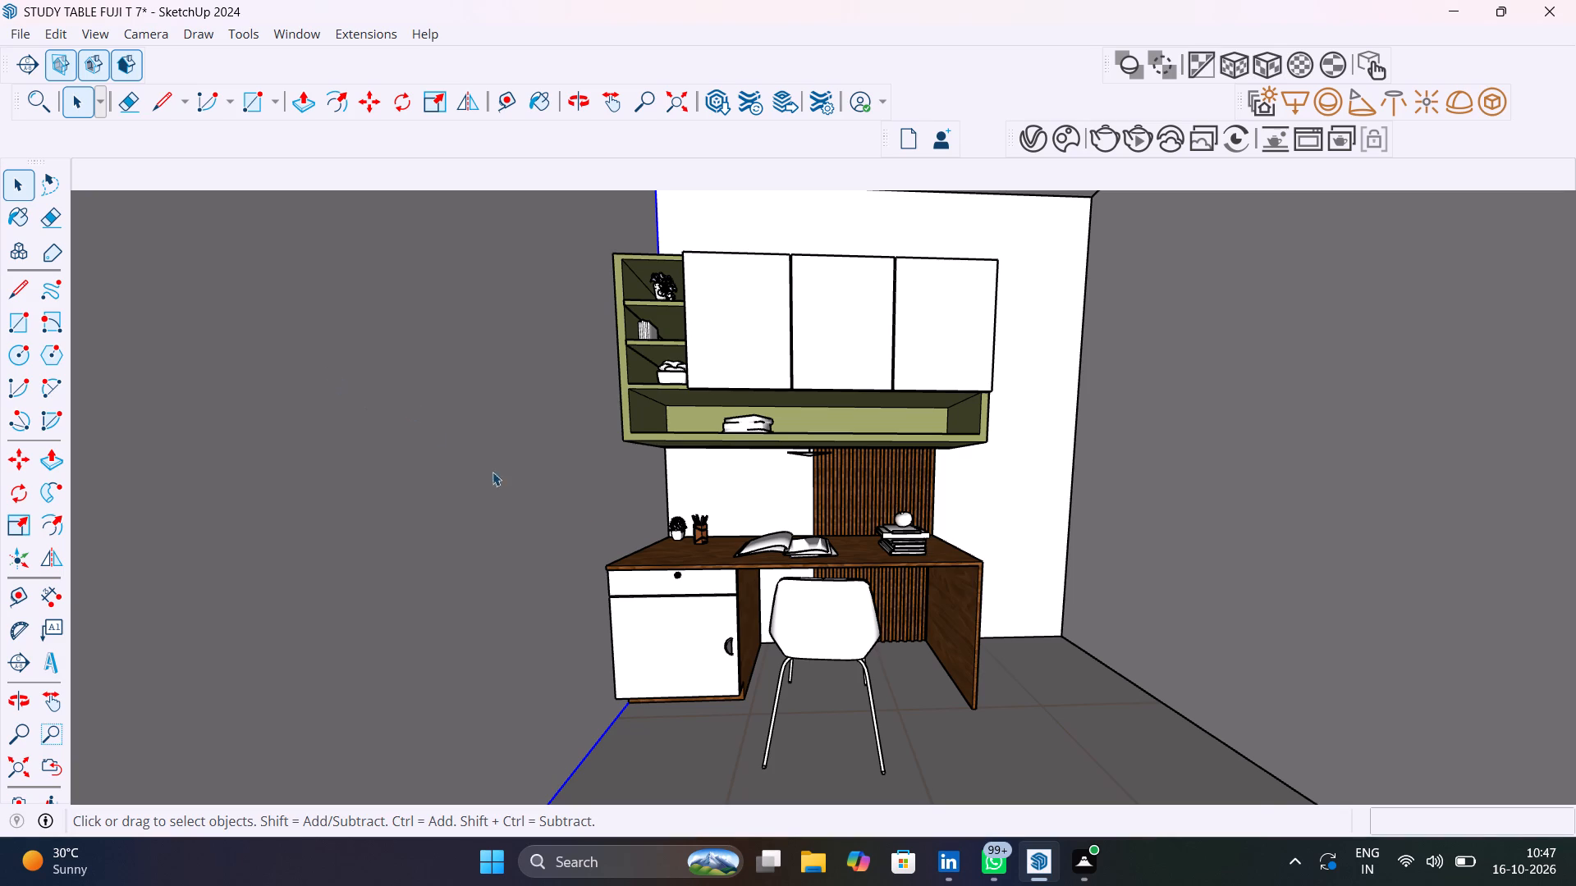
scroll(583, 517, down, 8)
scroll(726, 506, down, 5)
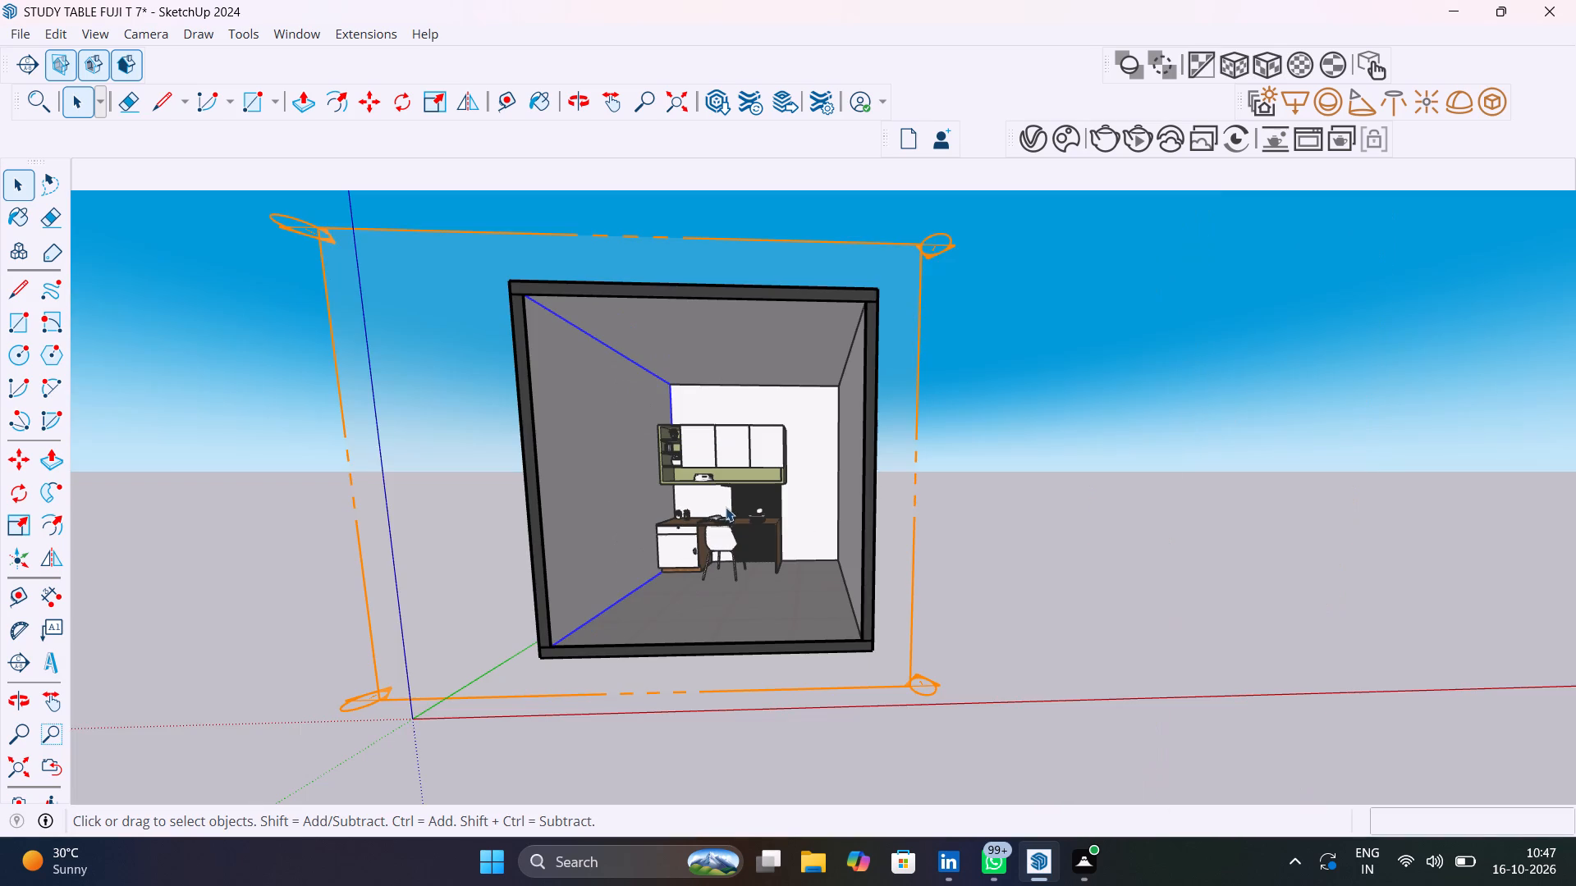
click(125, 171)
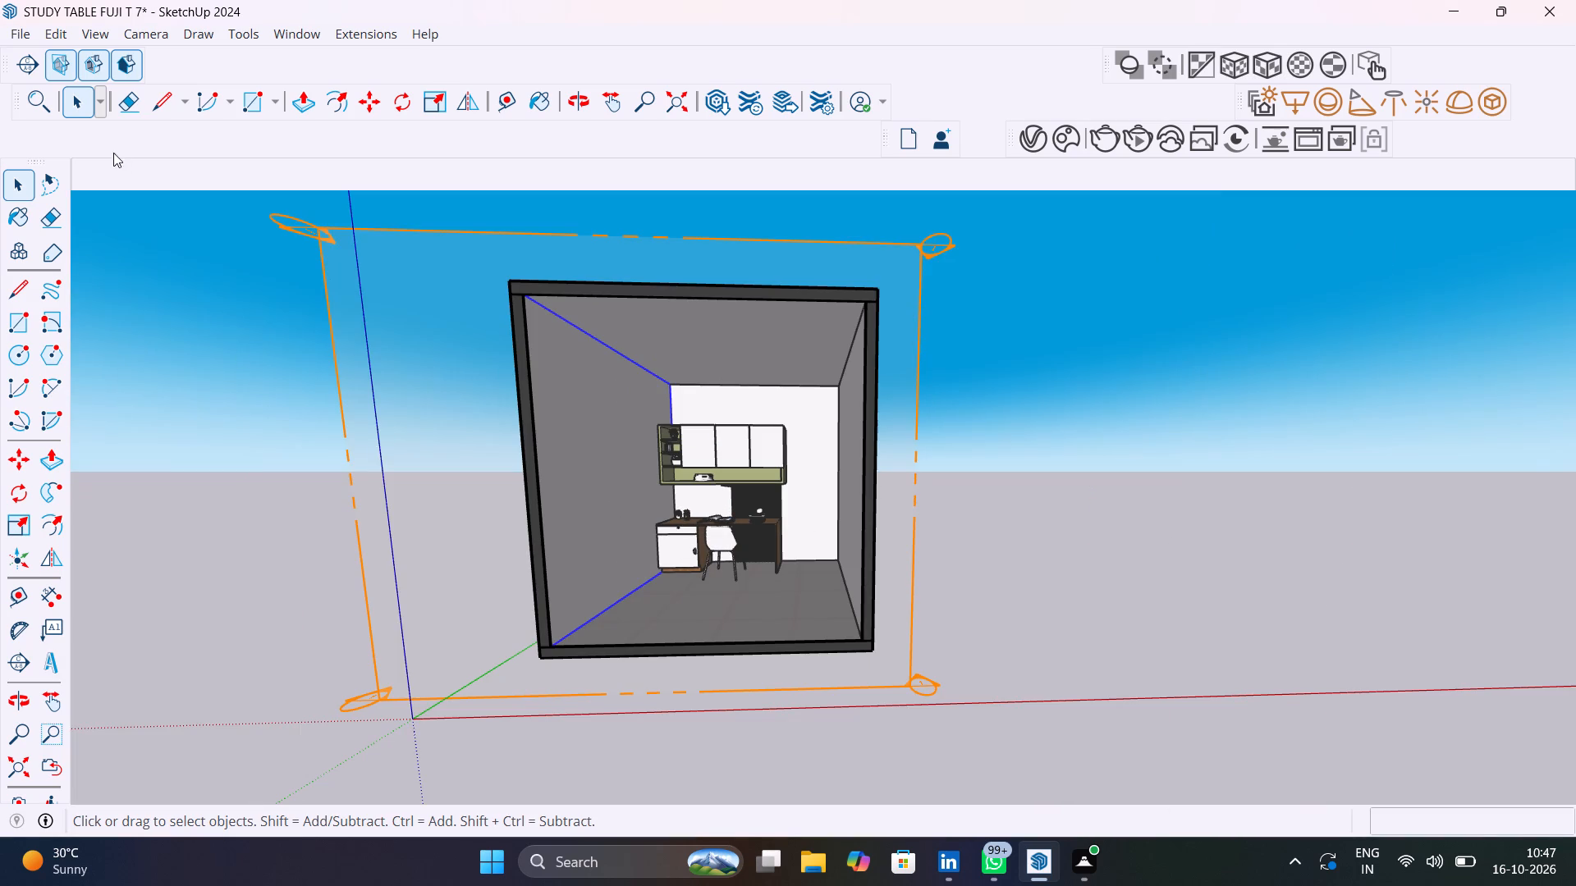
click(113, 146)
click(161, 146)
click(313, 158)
Rearrange the workspace by moving the main drawing tools up beside the section-plane tools and floating the Large Tool Set below them.
drag(19, 104, 19, 103)
drag(19, 103, 172, 94)
drag(170, 100, 175, 70)
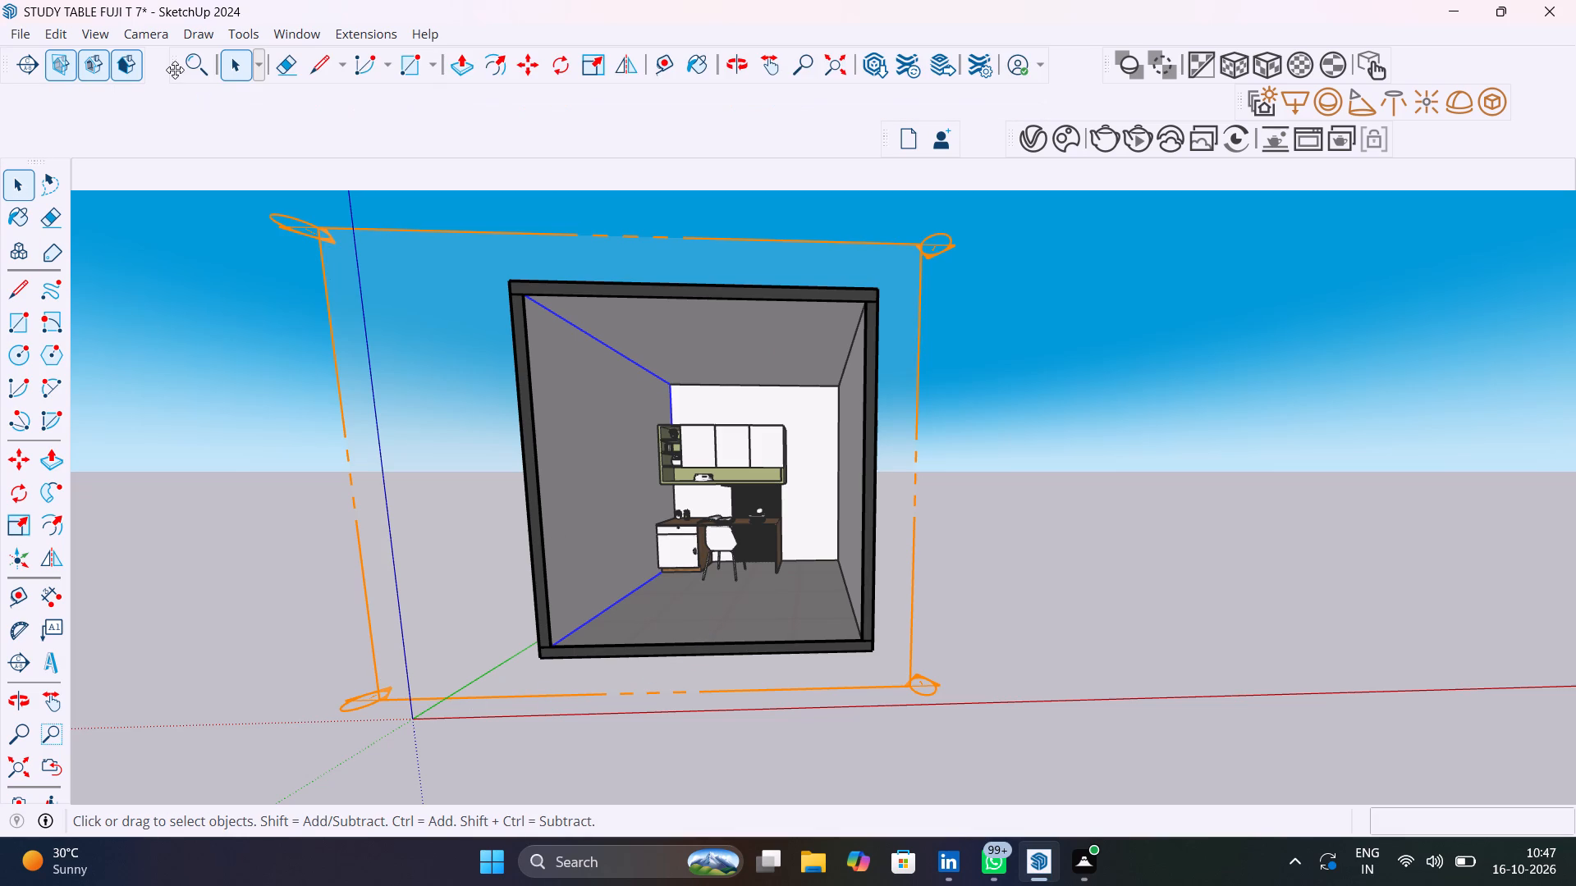
drag(175, 70, 175, 71)
drag(30, 165, 38, 112)
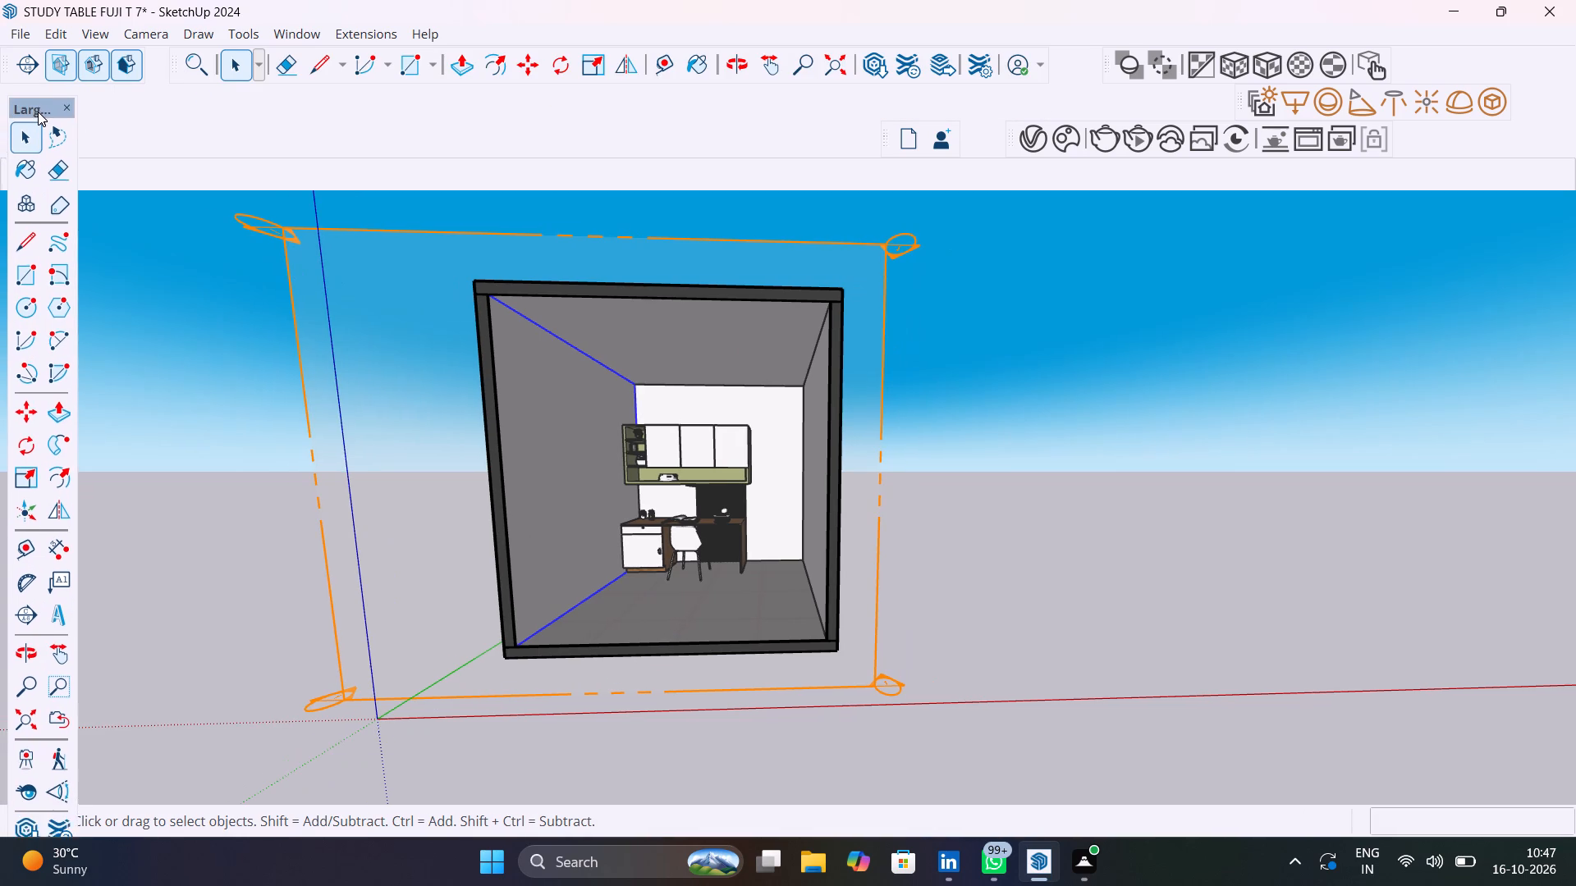
drag(38, 112, 138, 176)
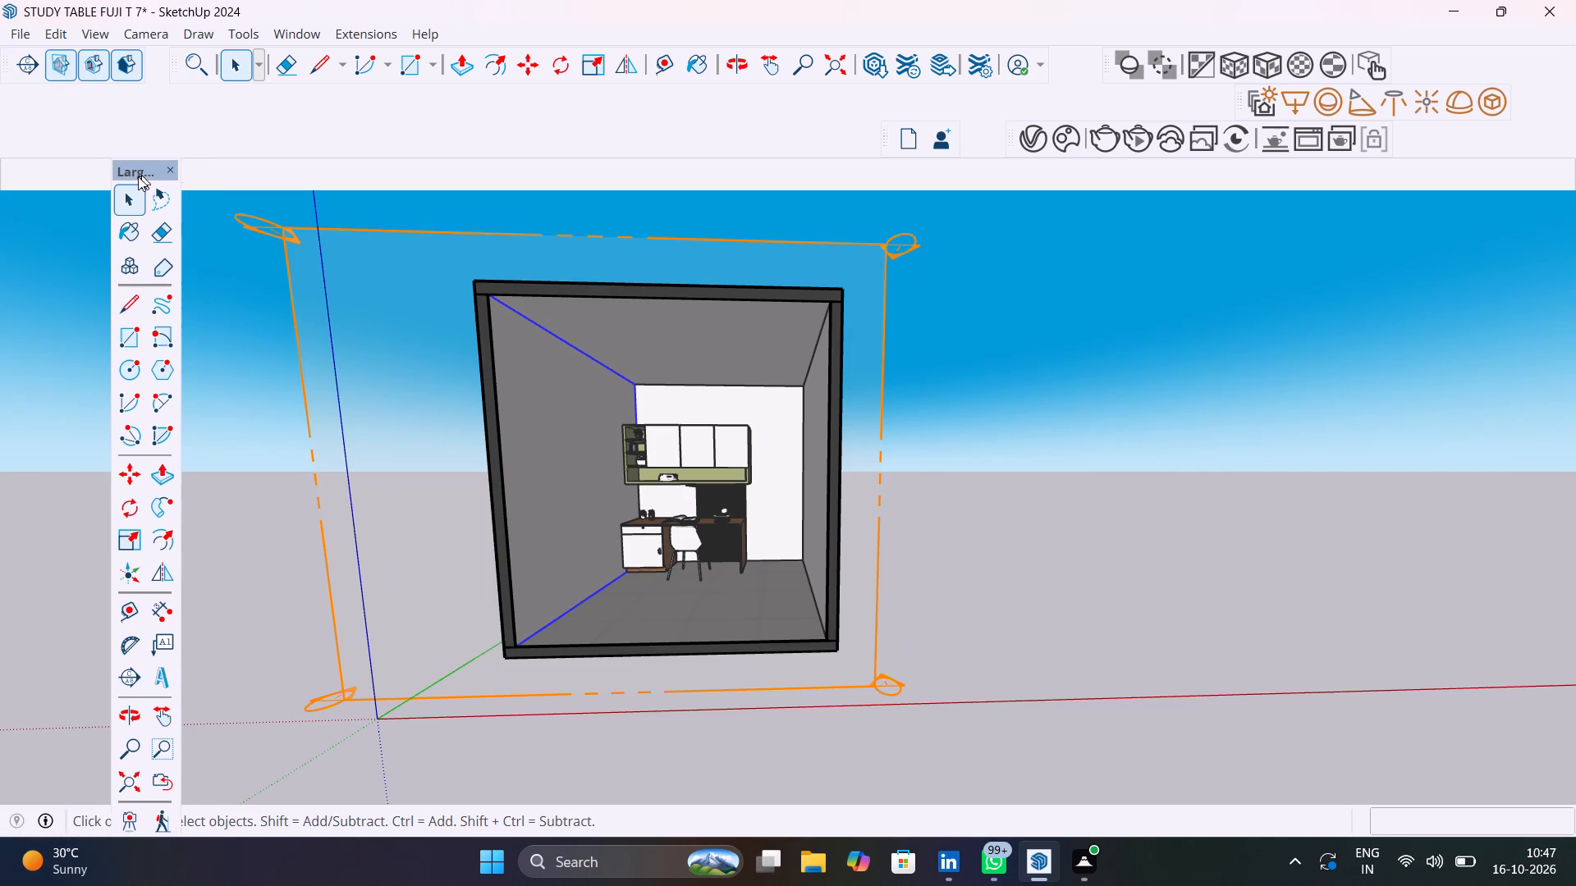
drag(138, 176, 39, 94)
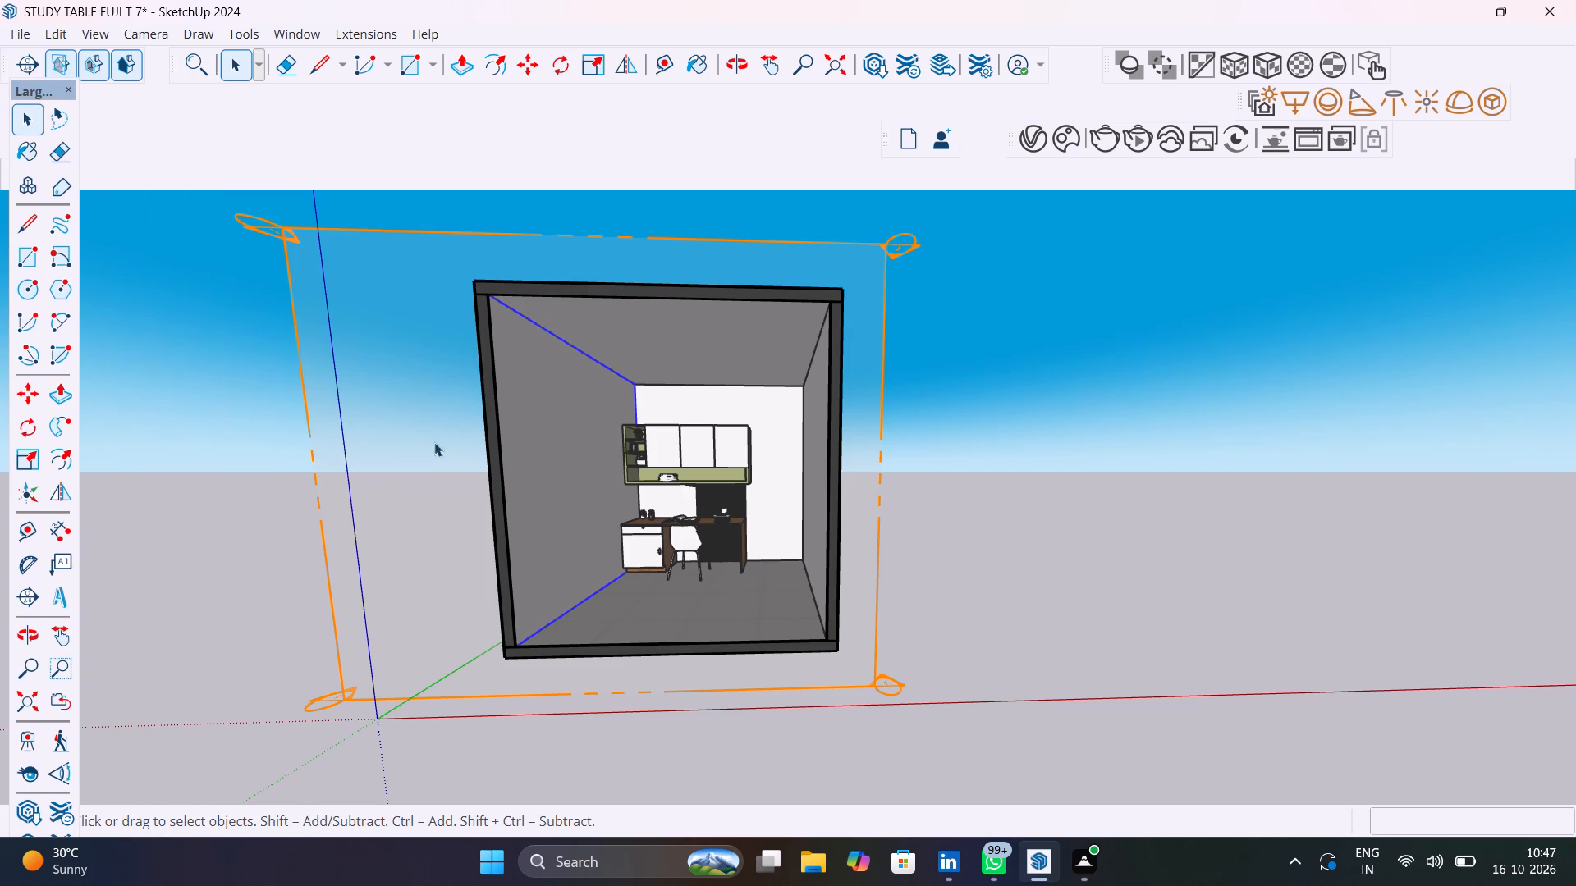
Save the STUDY TABLE FUJI T 7 model with the view inside the room towards the study table.
scroll(745, 545, up, 5)
key(space)
scroll(735, 554, down, 5)
middle_drag(752, 588, 826, 634)
scroll(775, 551, up, 3)
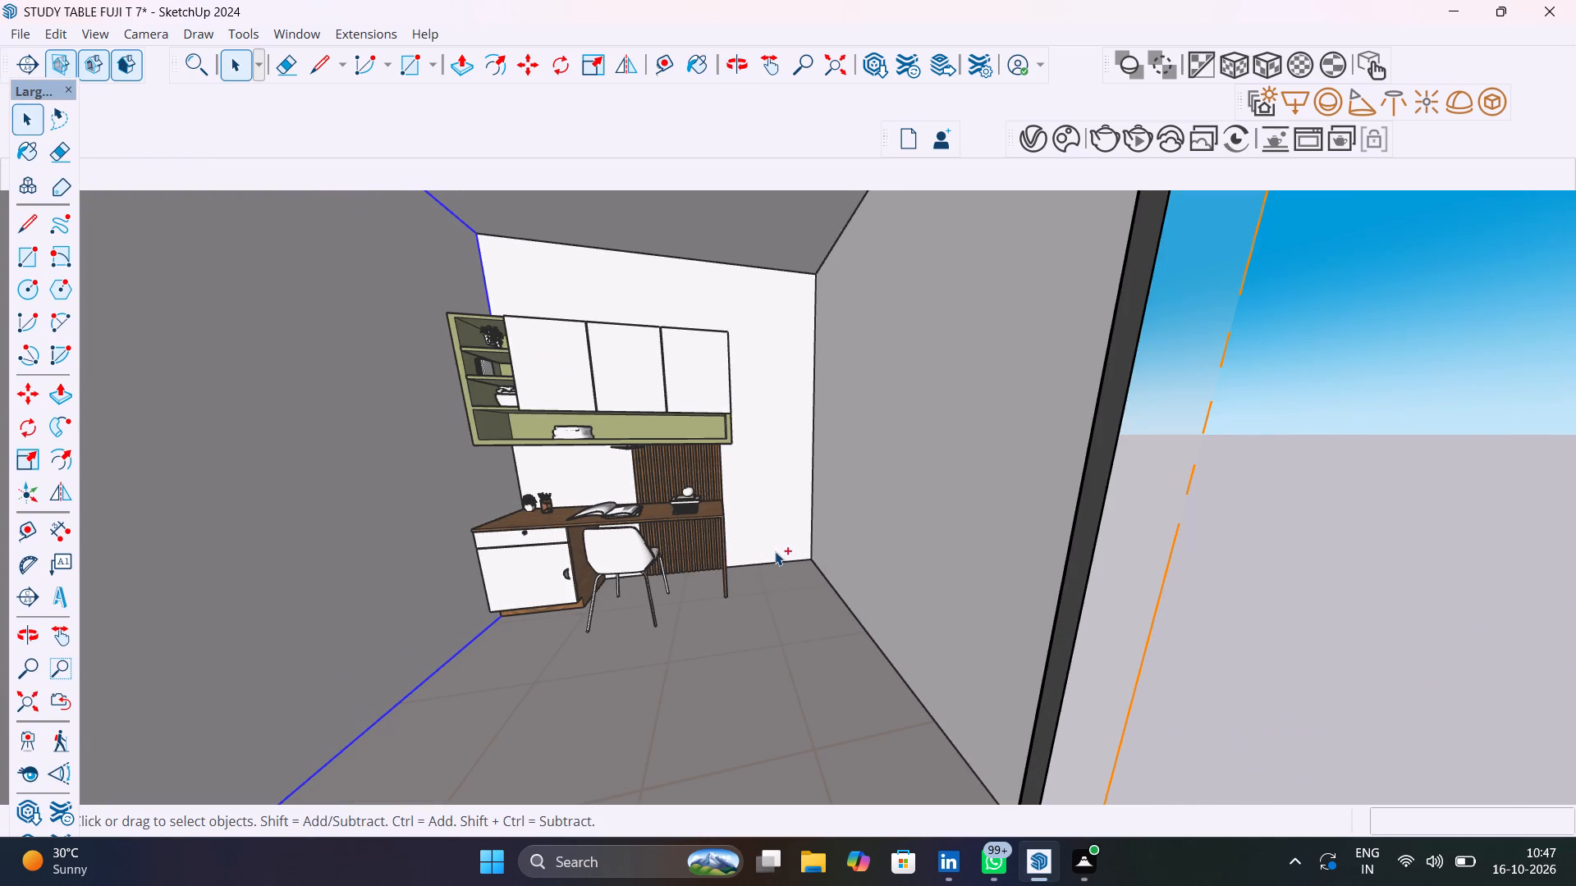
key(ctrl+s)
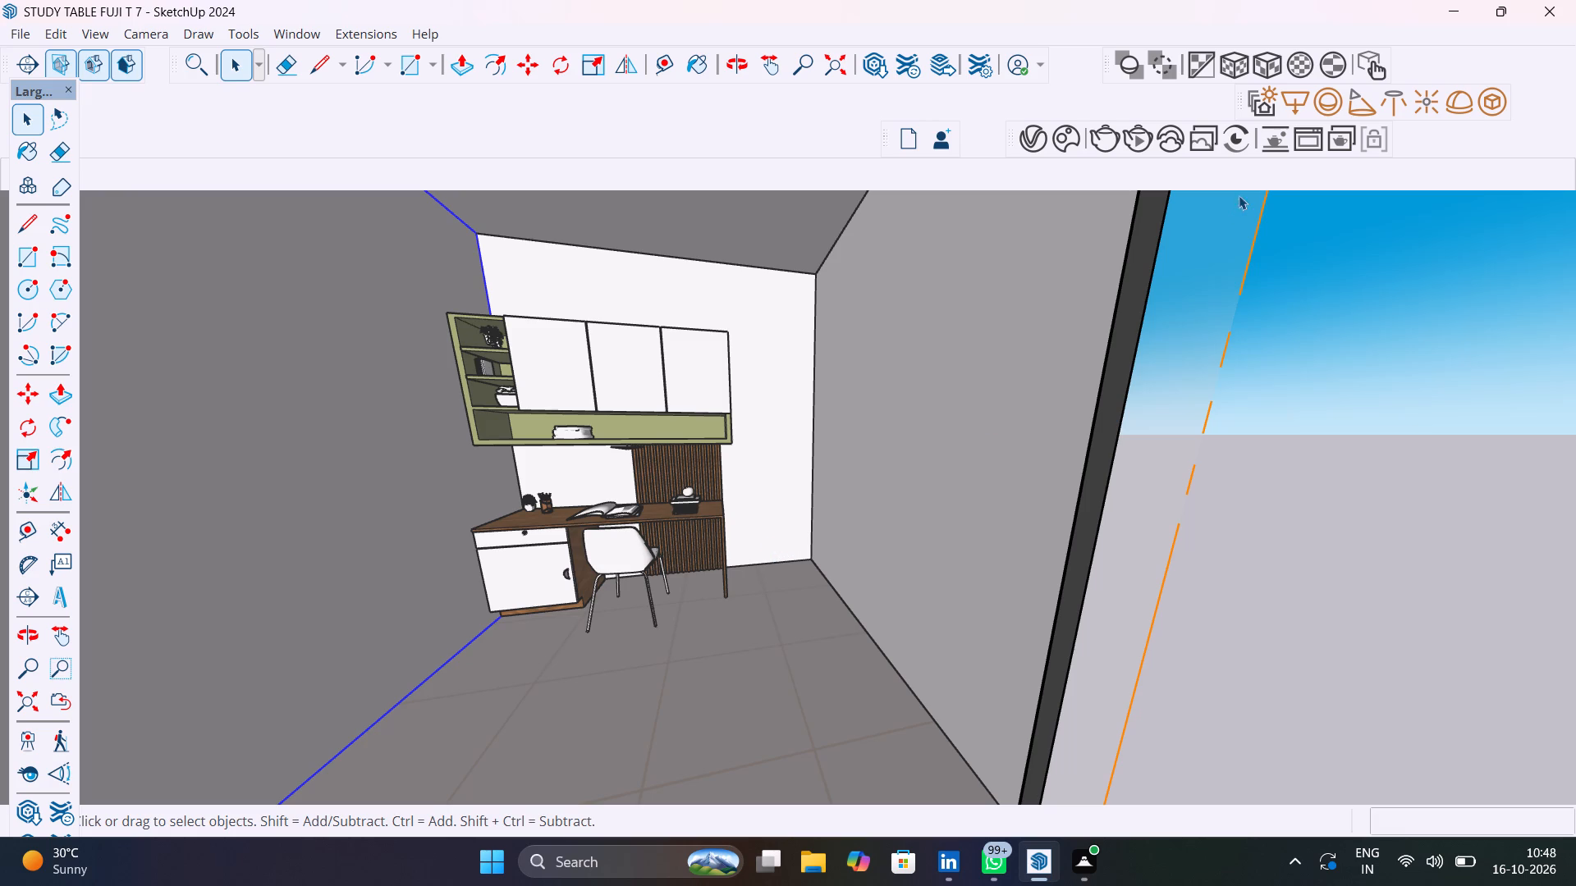